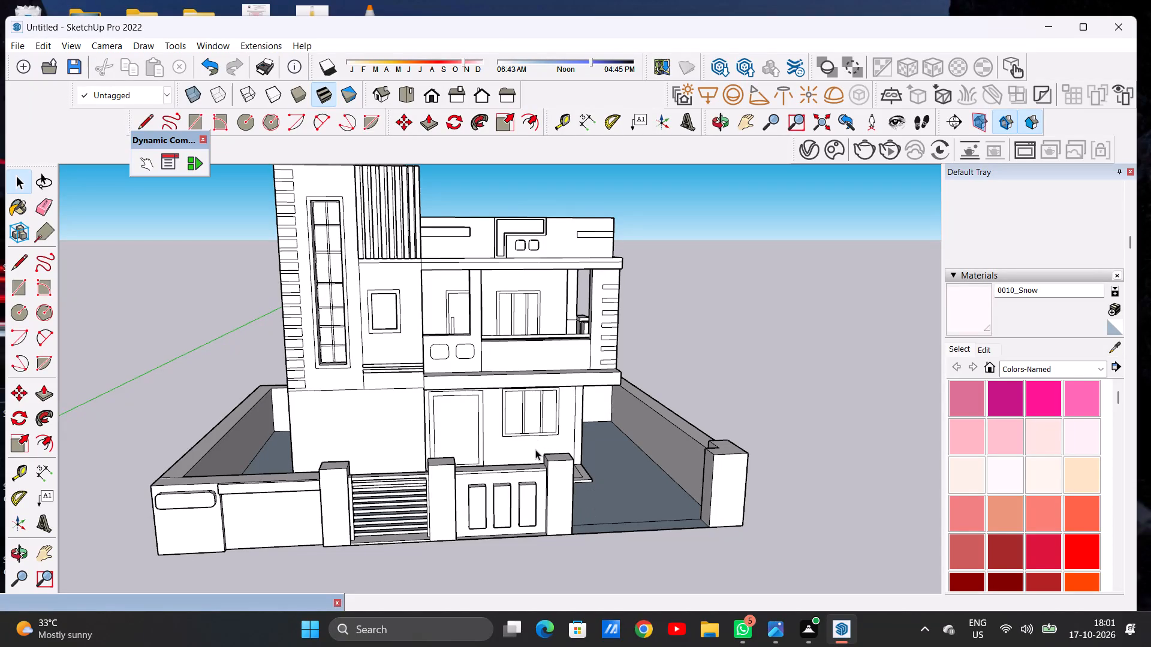
Draw a line lengthwise through the floor strip of the open gateway, from the midpoint of one pillar's base edge to the opposite pillar.
scroll(505, 435, "down", 6)
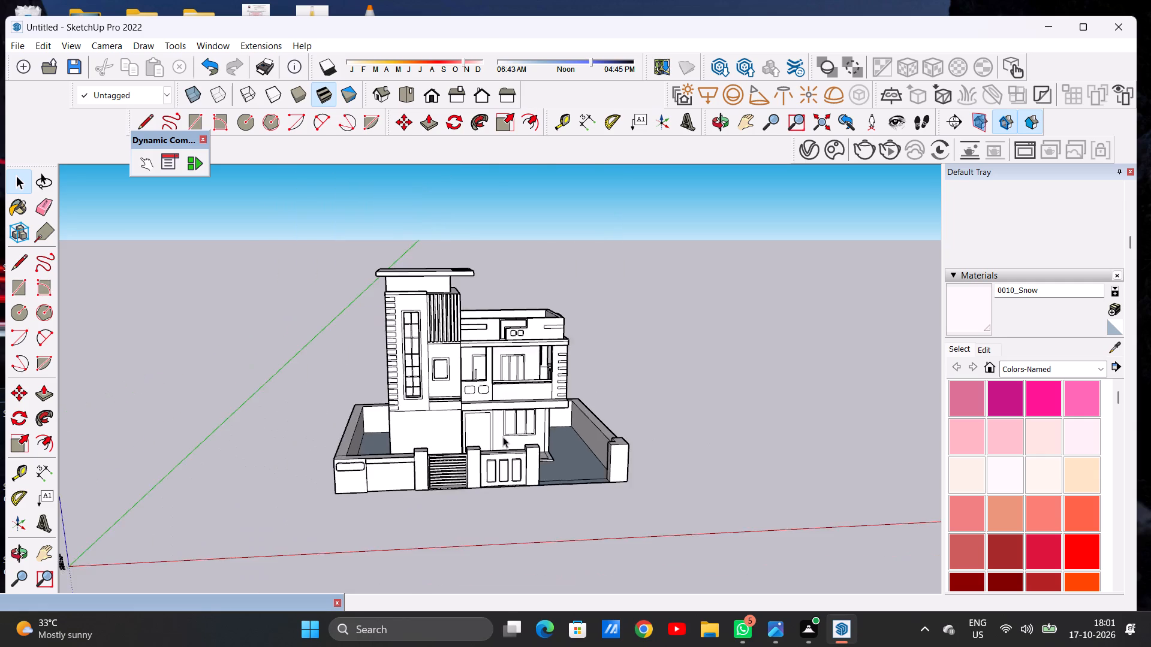
scroll(503, 437, "down", 6)
scroll(538, 464, "up", 3)
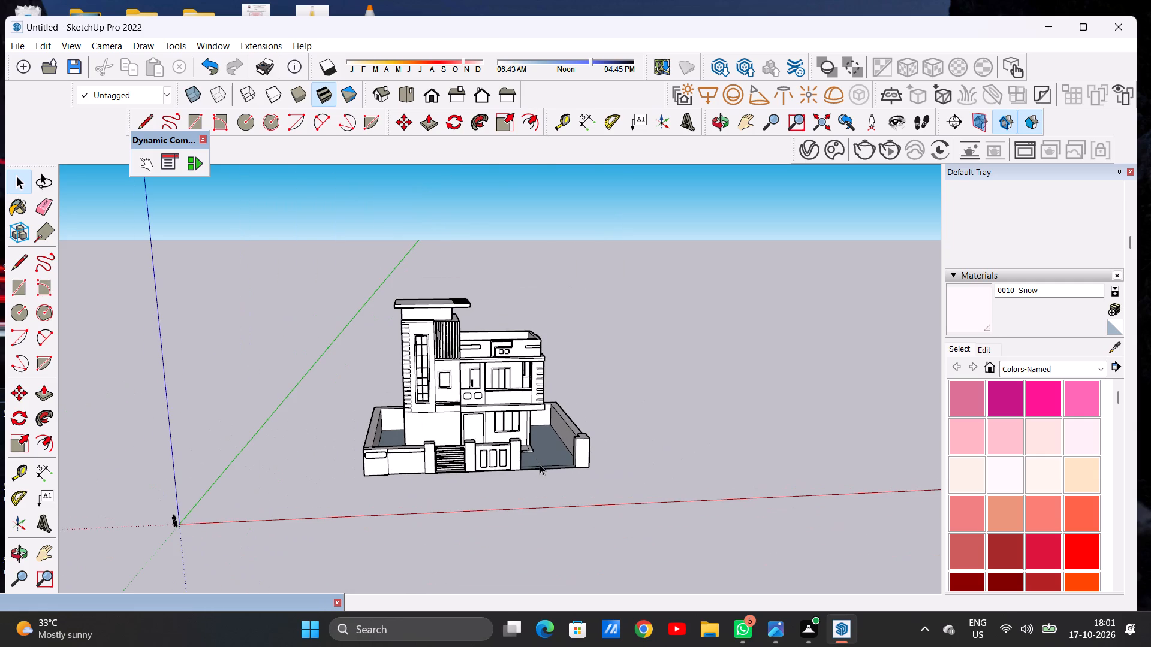
scroll(570, 473, "down", 5)
scroll(565, 460, "up", 2)
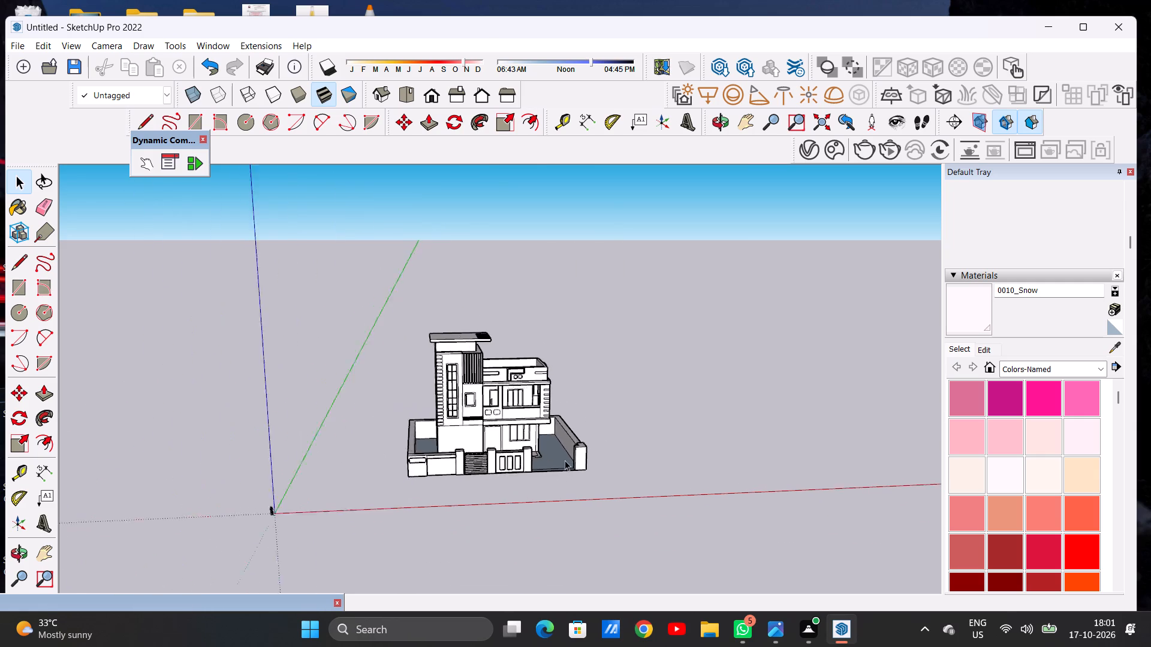
scroll(565, 460, "up", 2)
scroll(565, 466, "down", 1)
scroll(565, 466, "up", 2)
middle_click_drag(558, 480, 629, 488)
scroll(595, 462, "up", 6)
scroll(596, 479, "down", 2)
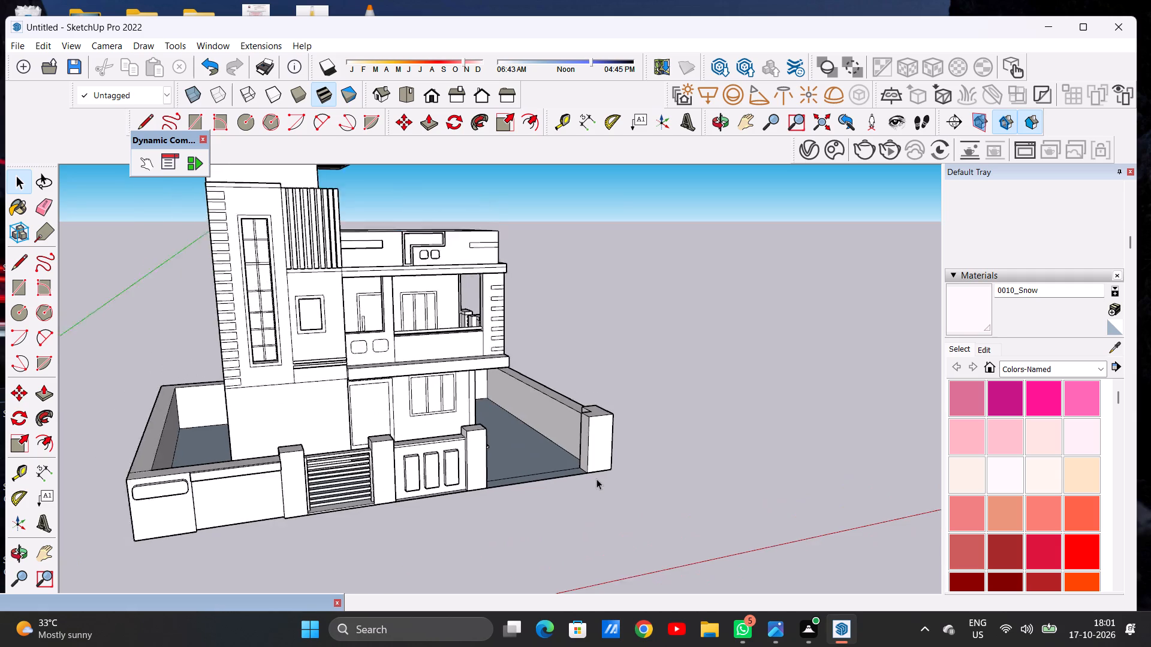
scroll(596, 479, "down", 1)
middle_click_drag(604, 498, 517, 543)
scroll(499, 475, "up", 7)
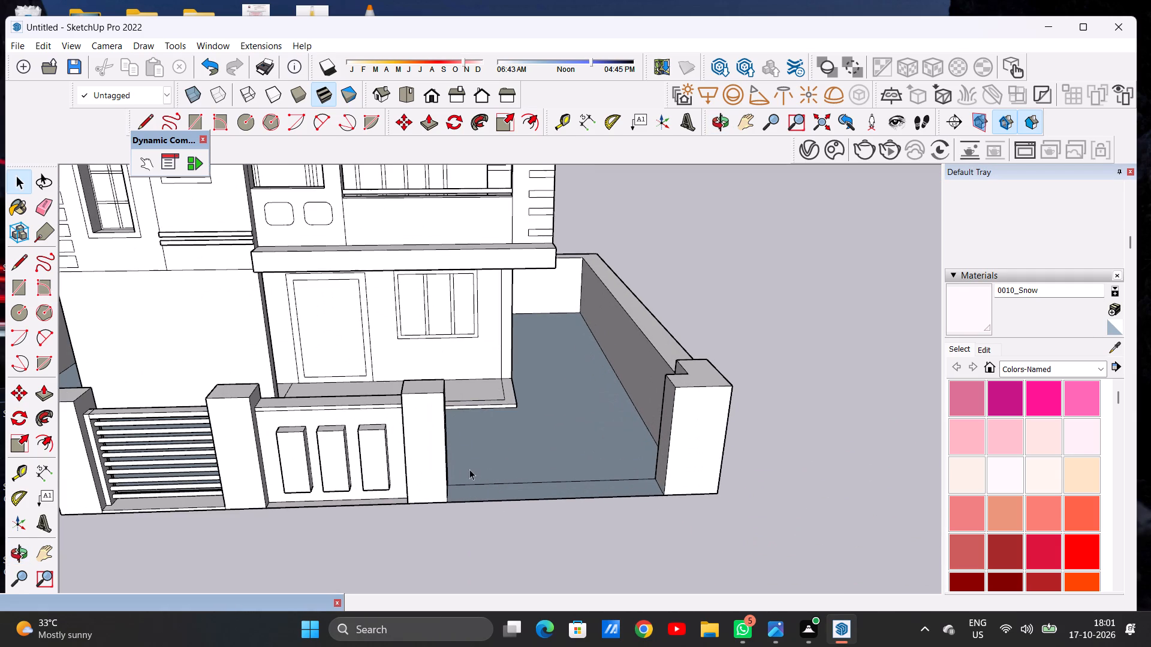
scroll(468, 466, "down", 5)
middle_click_drag(557, 480, 505, 480)
scroll(565, 458, "down", 5)
middle_click_drag(543, 481, 562, 553)
scroll(556, 475, "up", 7)
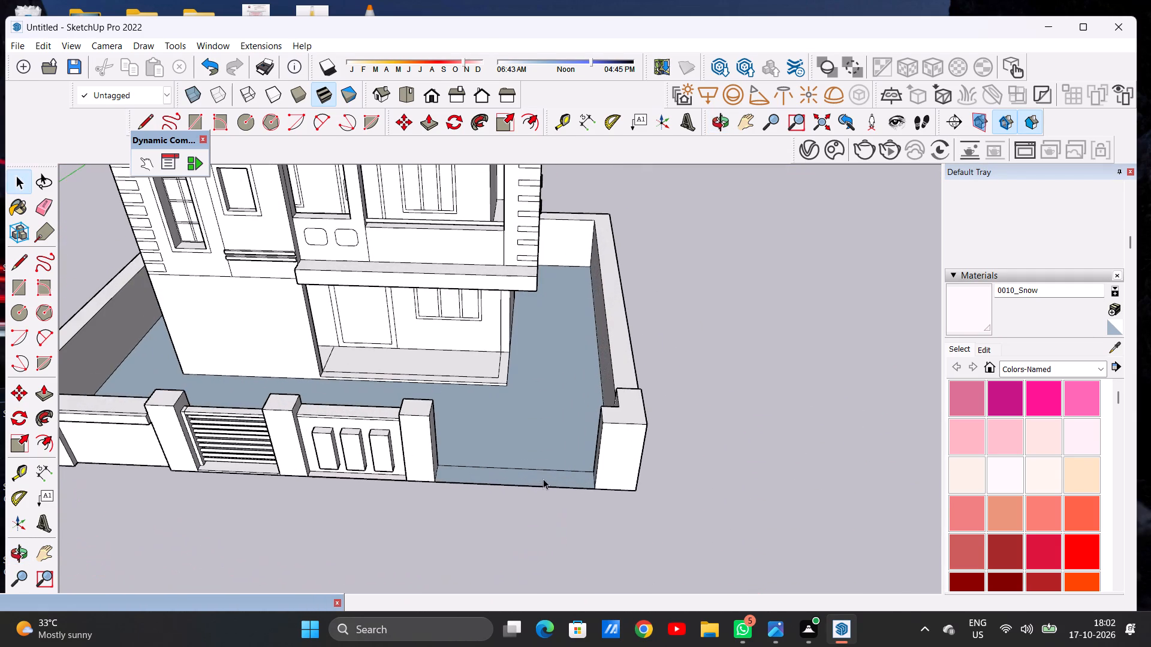
scroll(581, 476, "down", 5)
middle_click_drag(537, 471, 534, 515)
scroll(508, 470, "up", 8)
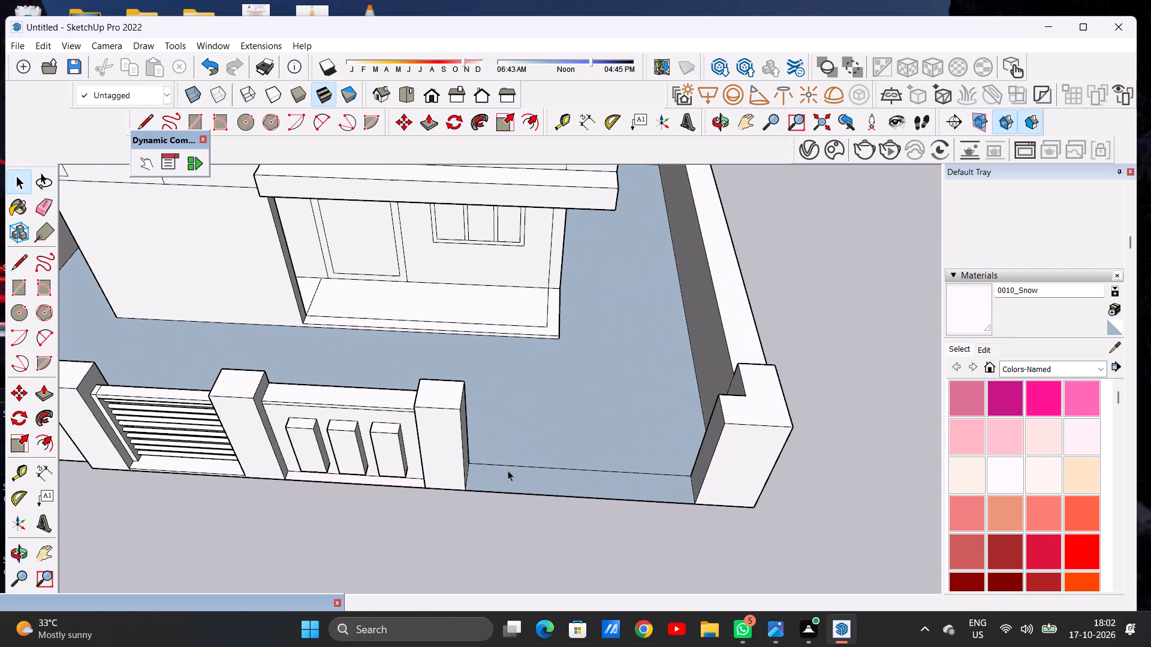
key("l")
scroll(490, 461, "up", 8)
scroll(490, 471, "down", 1)
scroll(490, 471, "up", 1)
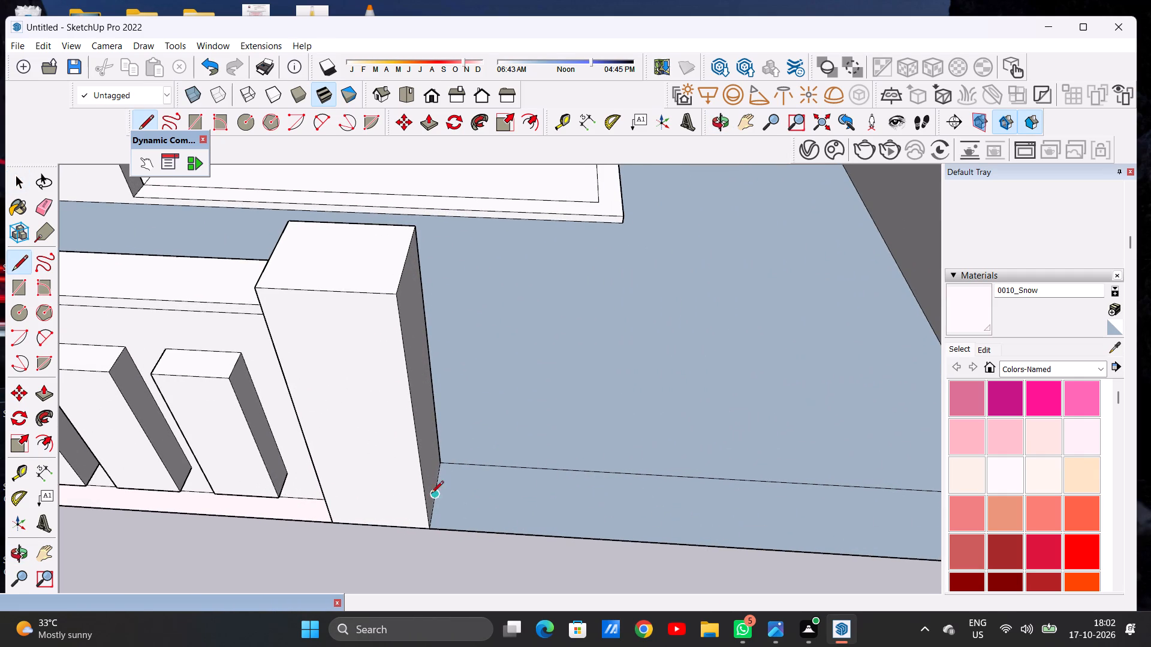
left_click(436, 497)
scroll(533, 495, "down", 8)
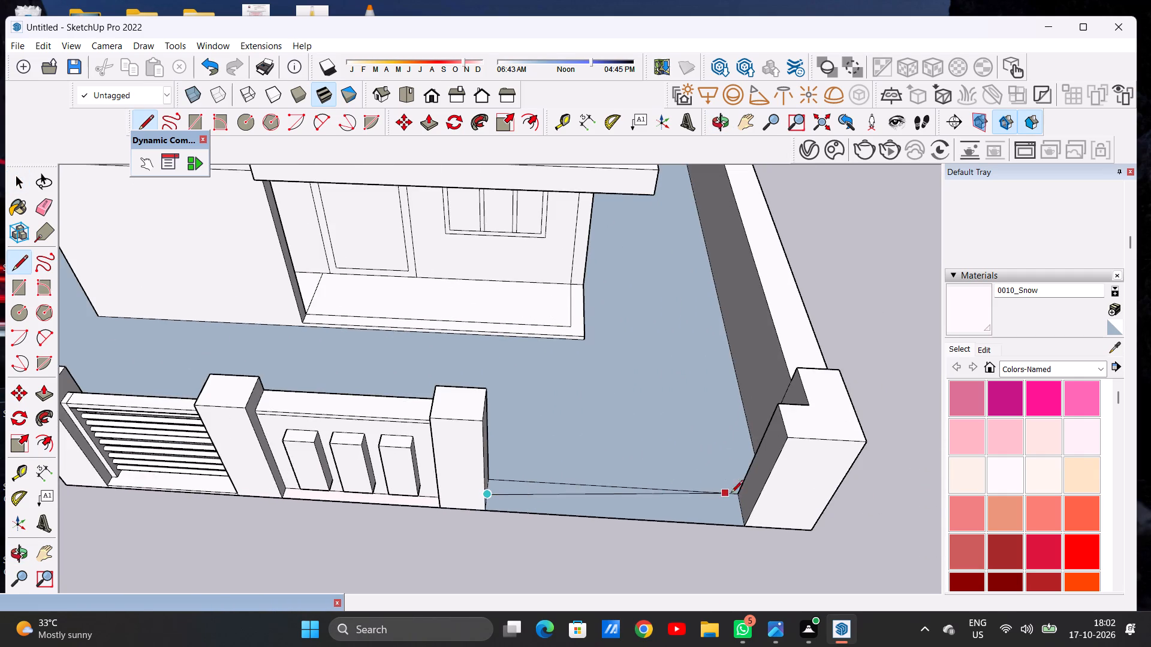
scroll(736, 495, "up", 7)
left_click(748, 521)
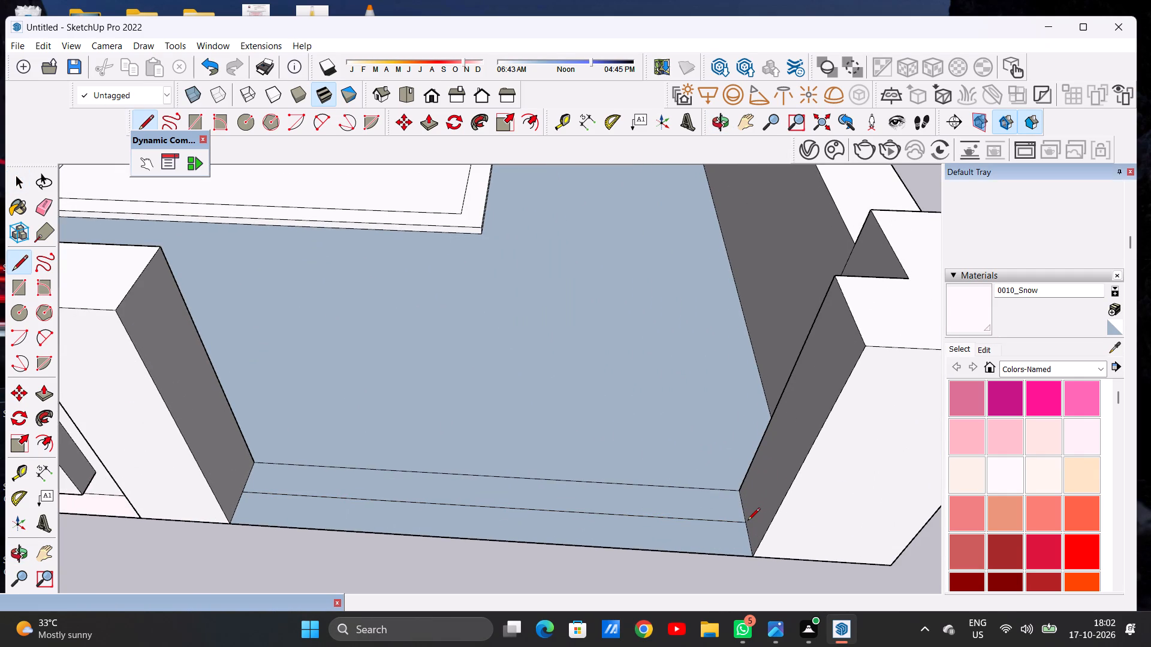
key("space")
Draw a tall rectangle on the opening-side face of the pillar beside the three-panel wall, covering its rear half and stopping below the top.
scroll(704, 496, "down", 16)
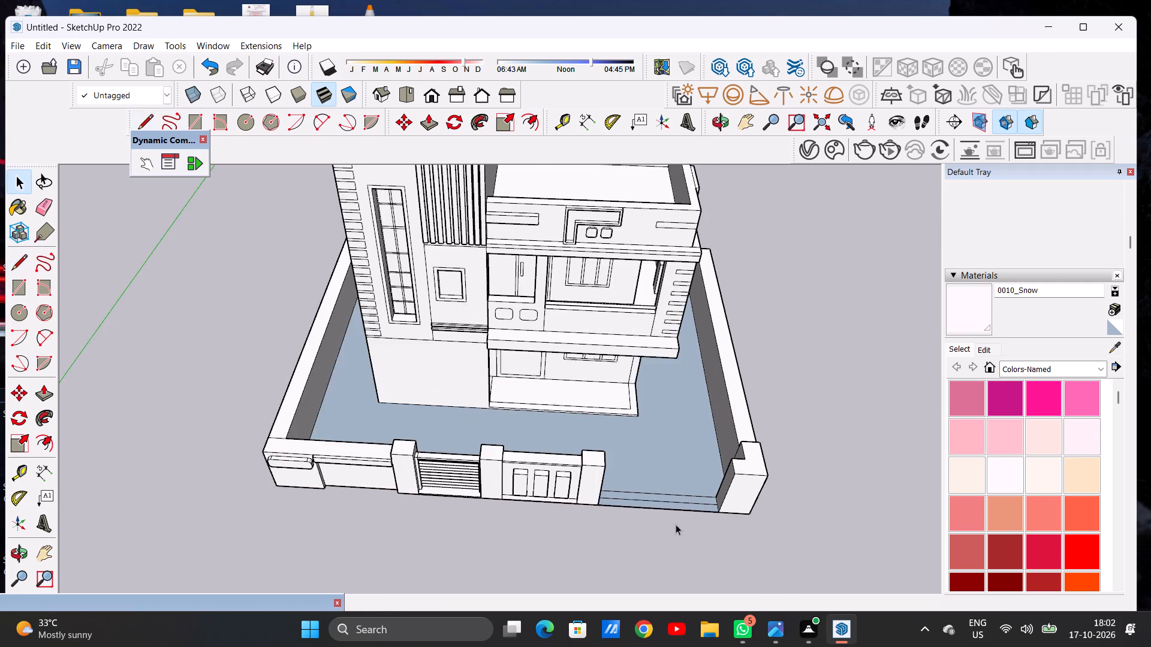
middle_click_drag(662, 523, 639, 459)
scroll(643, 530, "up", 5)
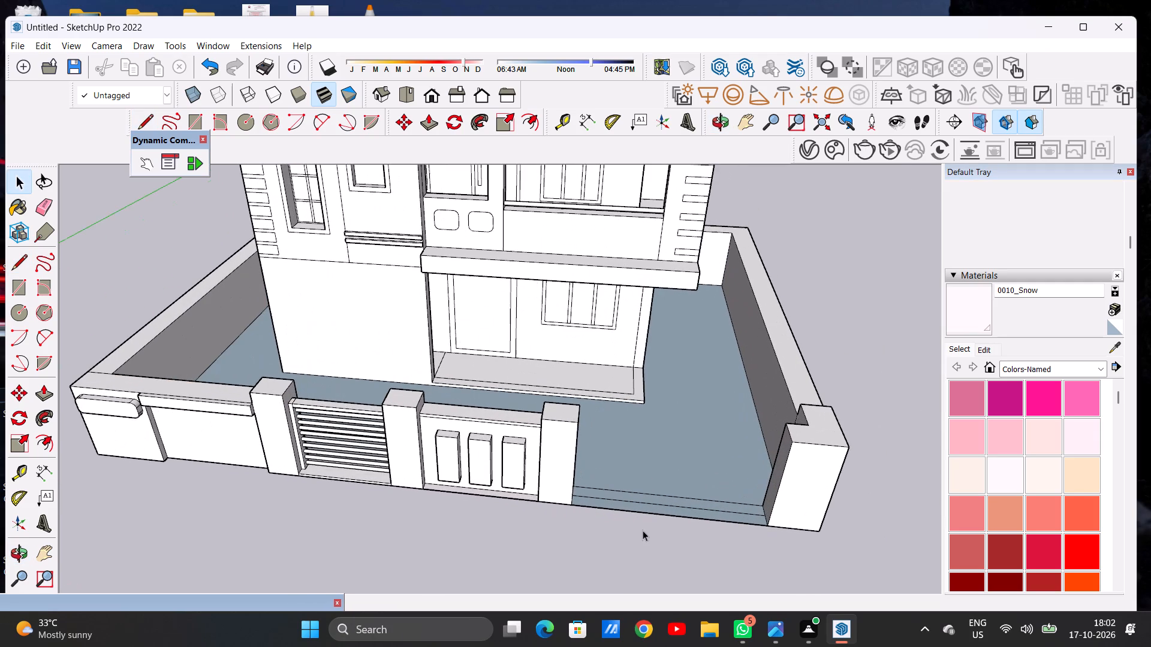
scroll(592, 513, "down", 6)
middle_click_drag(644, 514, 472, 481)
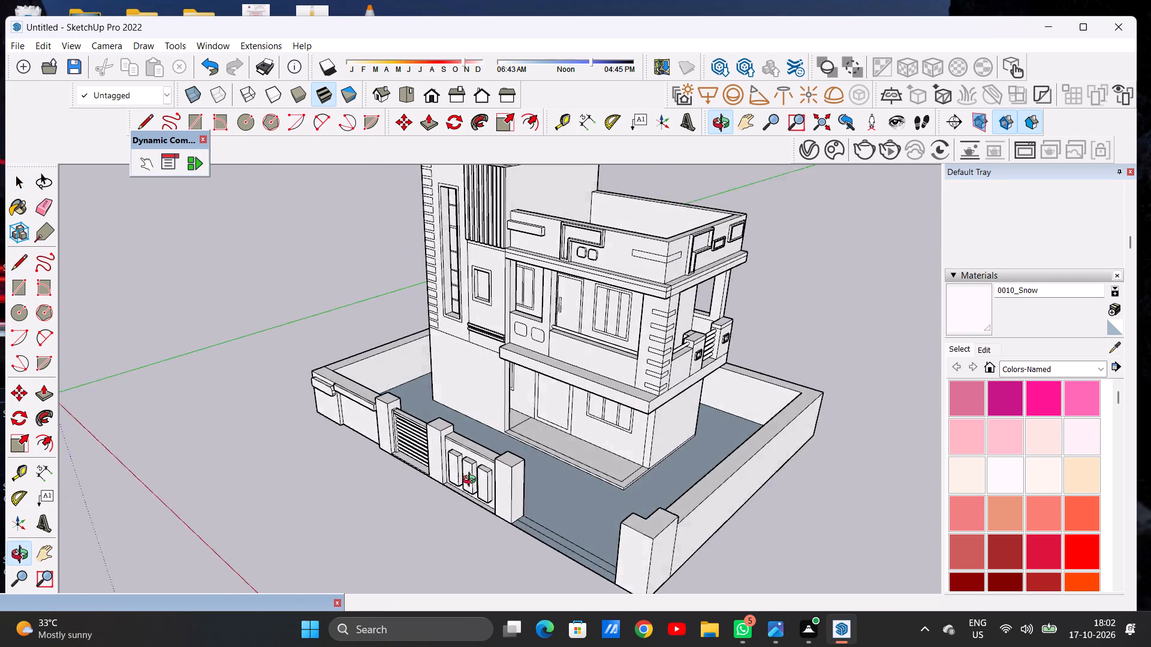
middle_click_drag(472, 481, 425, 468)
scroll(511, 485, "up", 5)
middle_click_drag(542, 526, 475, 527)
scroll(544, 508, "down", 6)
middle_click_drag(587, 515, 528, 519)
scroll(483, 524, "up", 8)
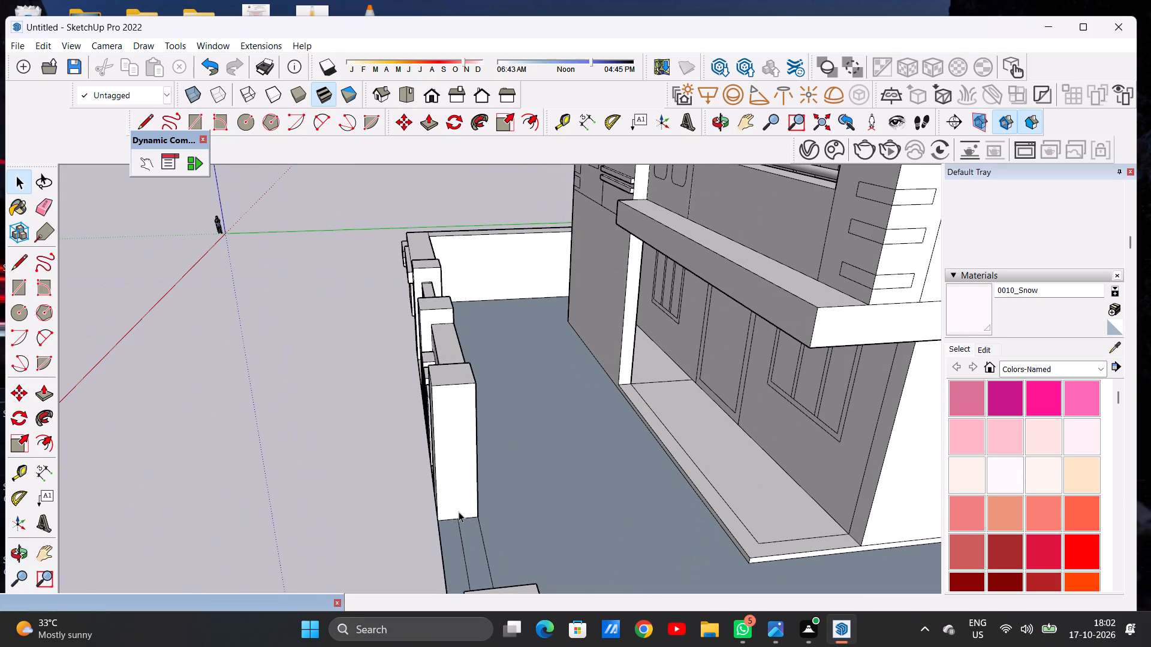
key("r")
scroll(459, 516, "up", 4)
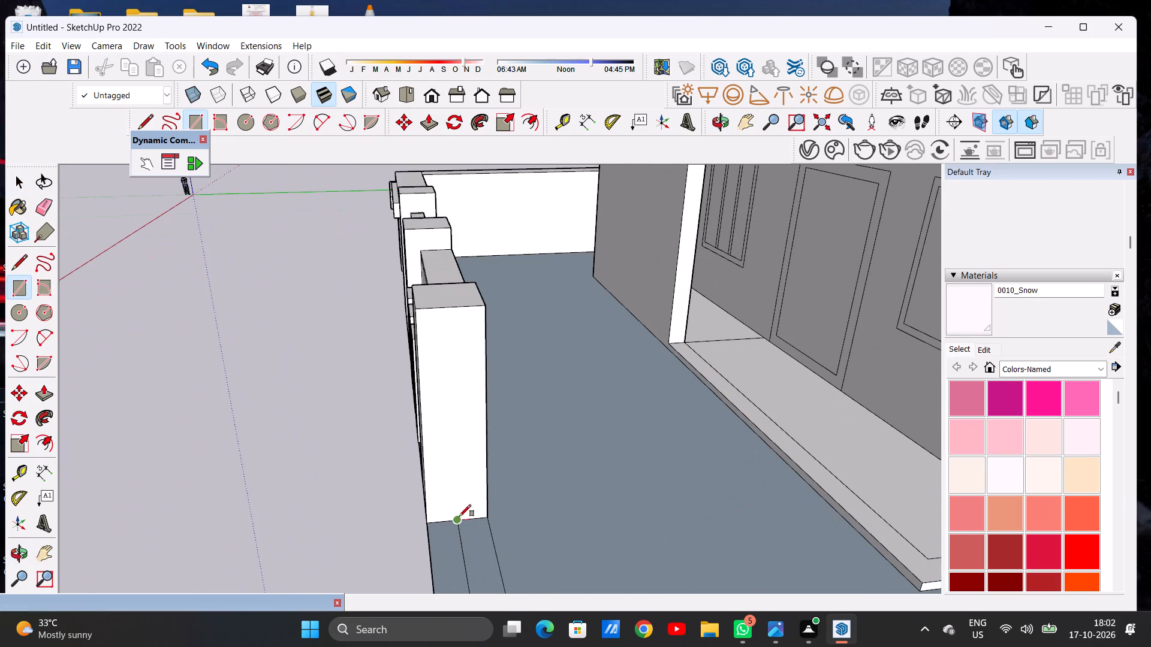
left_click(459, 519)
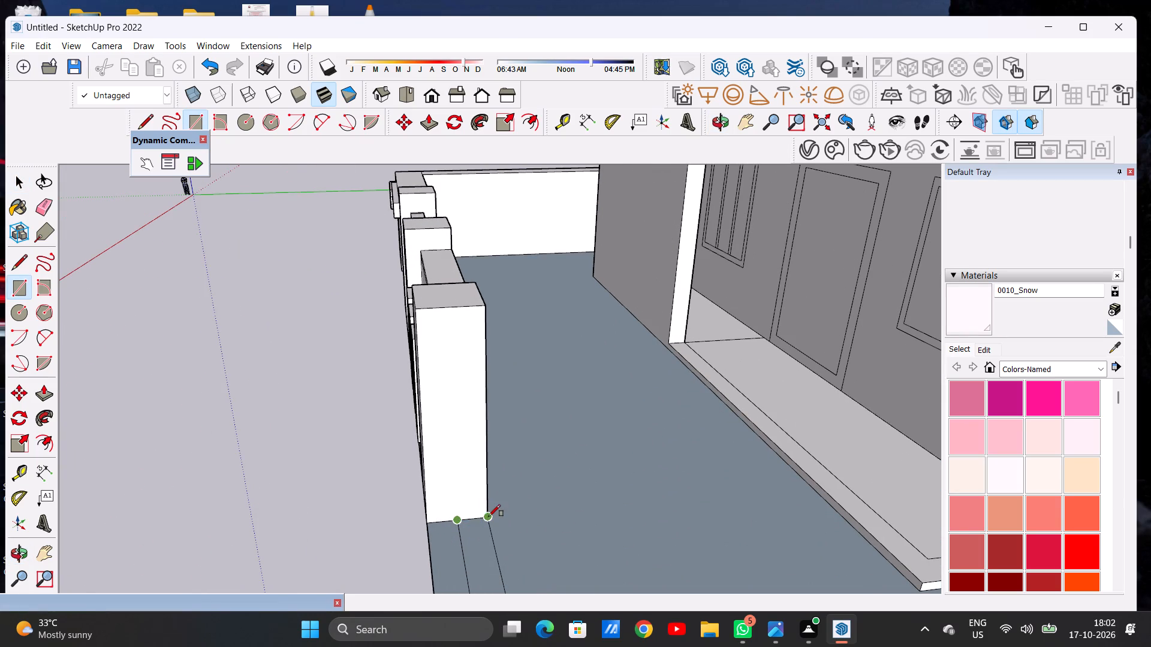
left_click(489, 516)
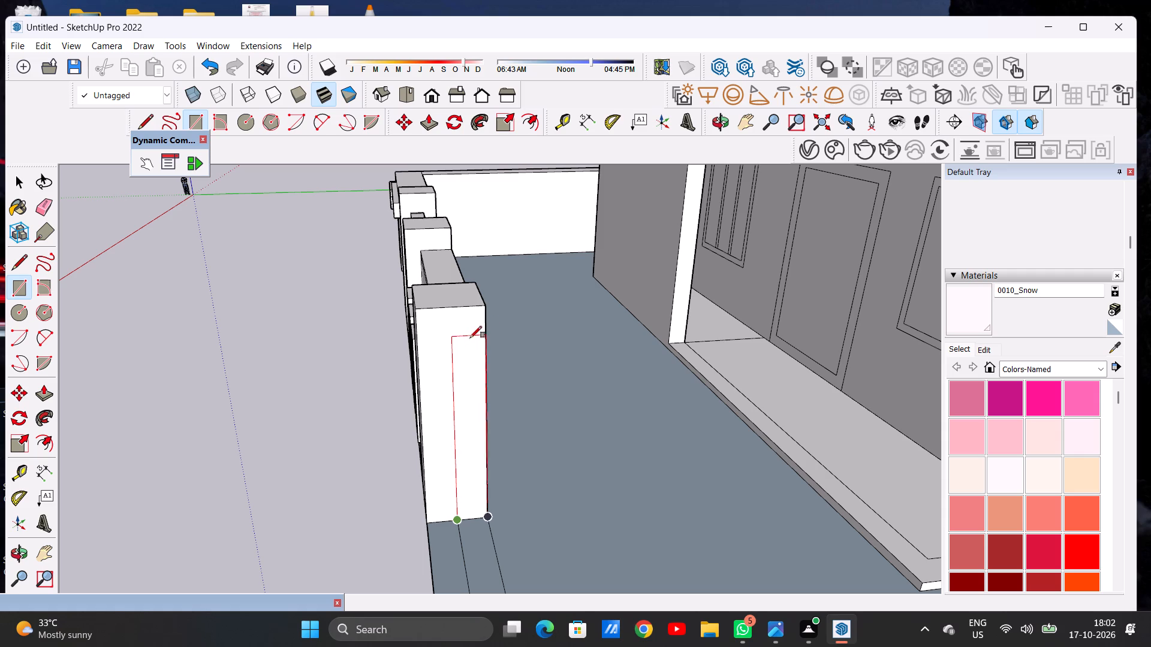
left_click(471, 340)
key("space")
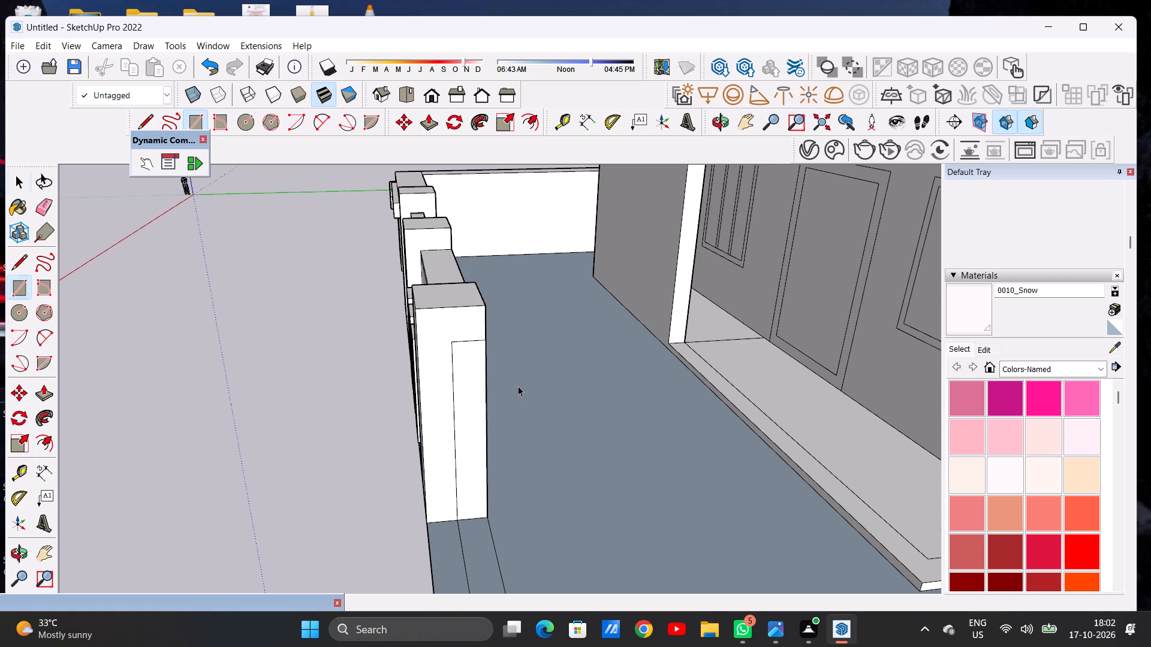
Draw a matching tall rectangle on the opening-side face of the corner pillar, from the floor strip's back line to its middle line.
scroll(521, 392, "down", 14)
middle_click_drag(504, 432, 734, 419)
middle_click_drag(446, 407, 763, 409)
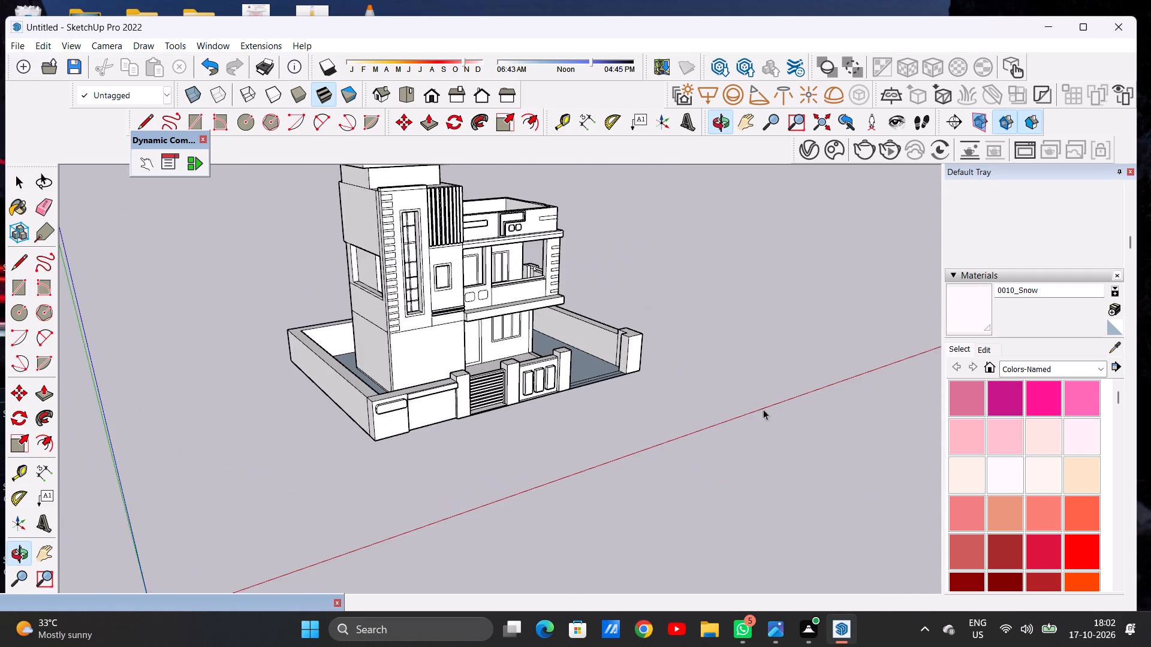
middle_click_drag(763, 409, 763, 411)
scroll(587, 338, "up", 6)
middle_click_drag(606, 410, 706, 395)
scroll(598, 389, "up", 9)
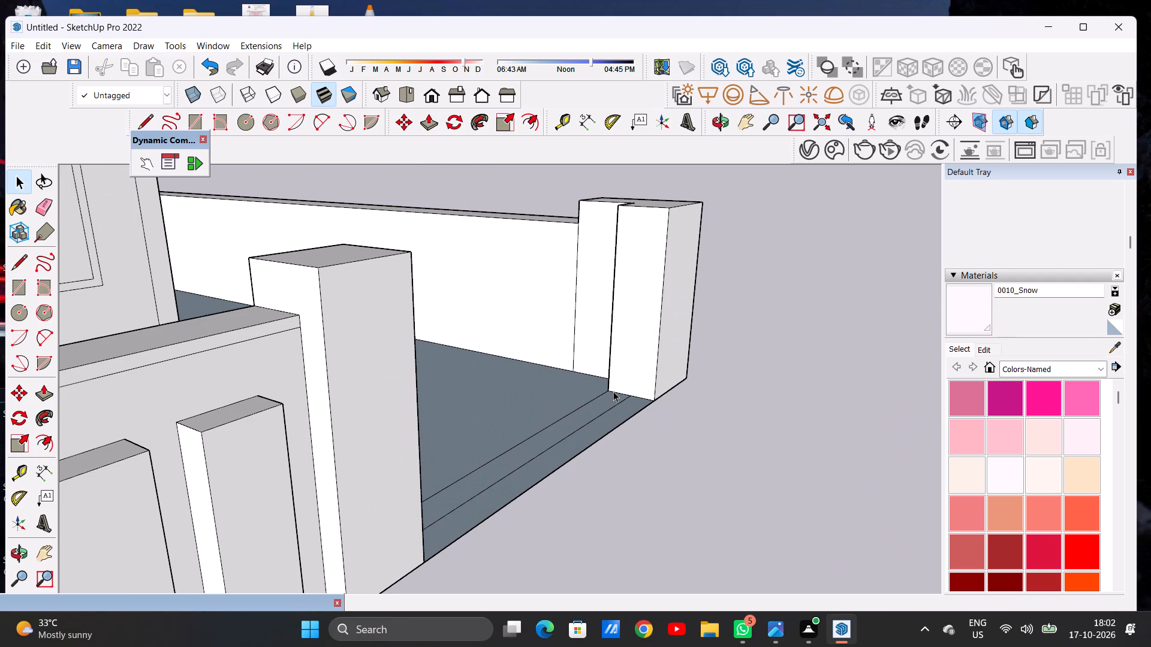
scroll(613, 391, "down", 4)
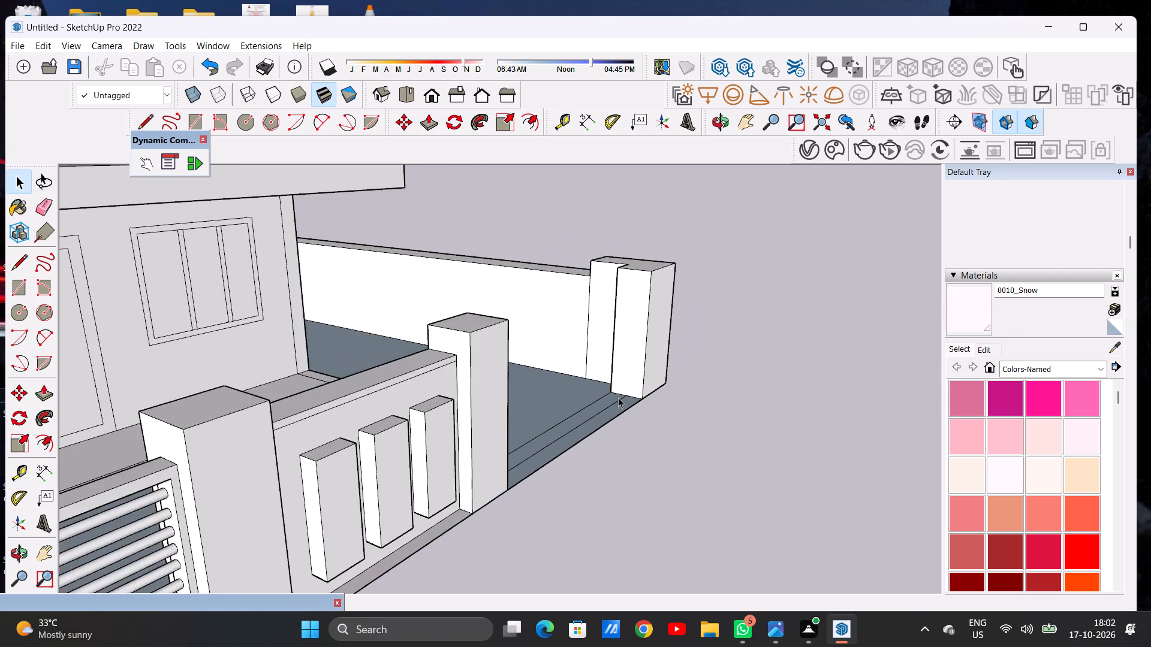
scroll(618, 397, "up", 3)
key("r")
scroll(618, 393, "up", 5)
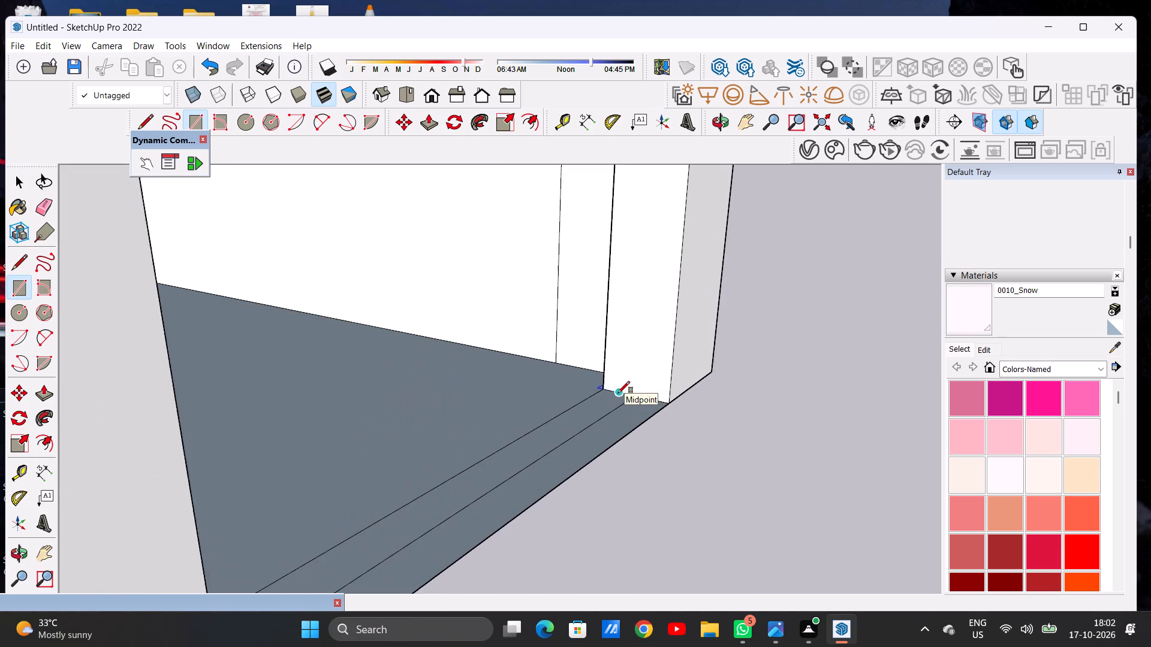
left_click(601, 387)
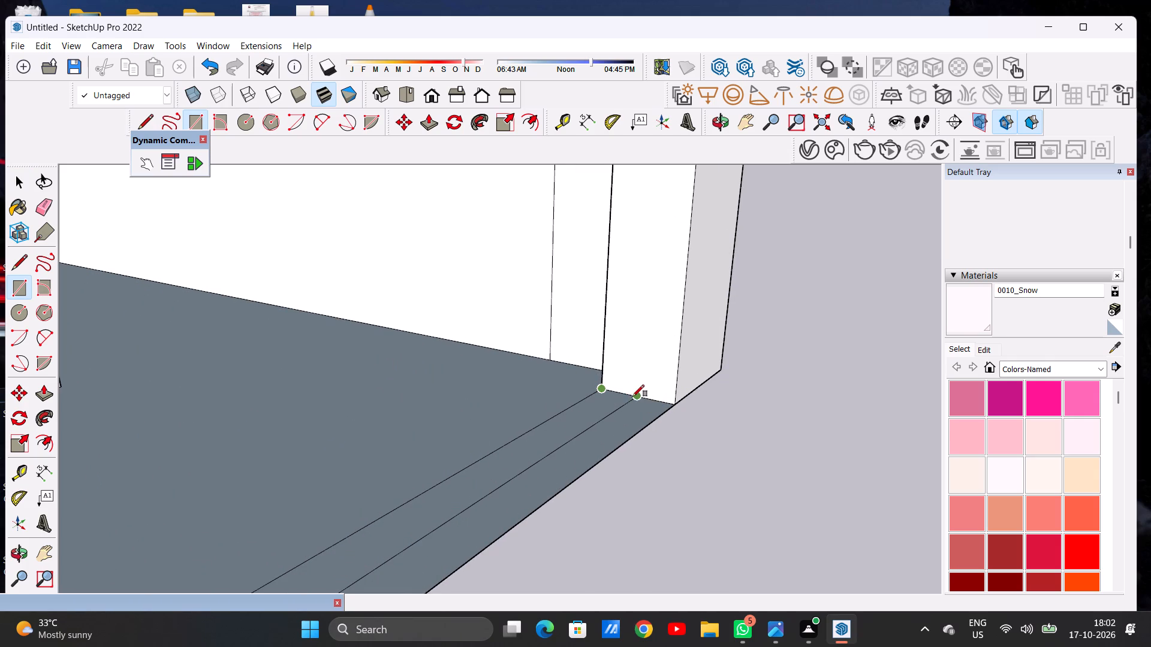
left_click(634, 396)
scroll(638, 335, "down", 12)
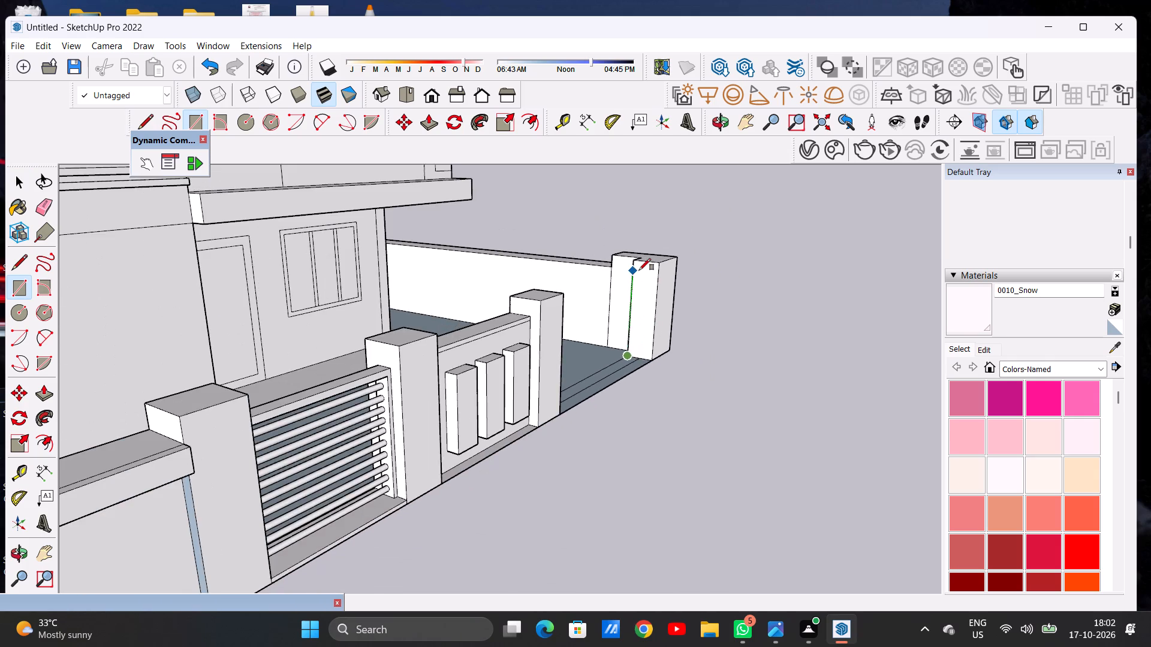
scroll(639, 270, "up", 9)
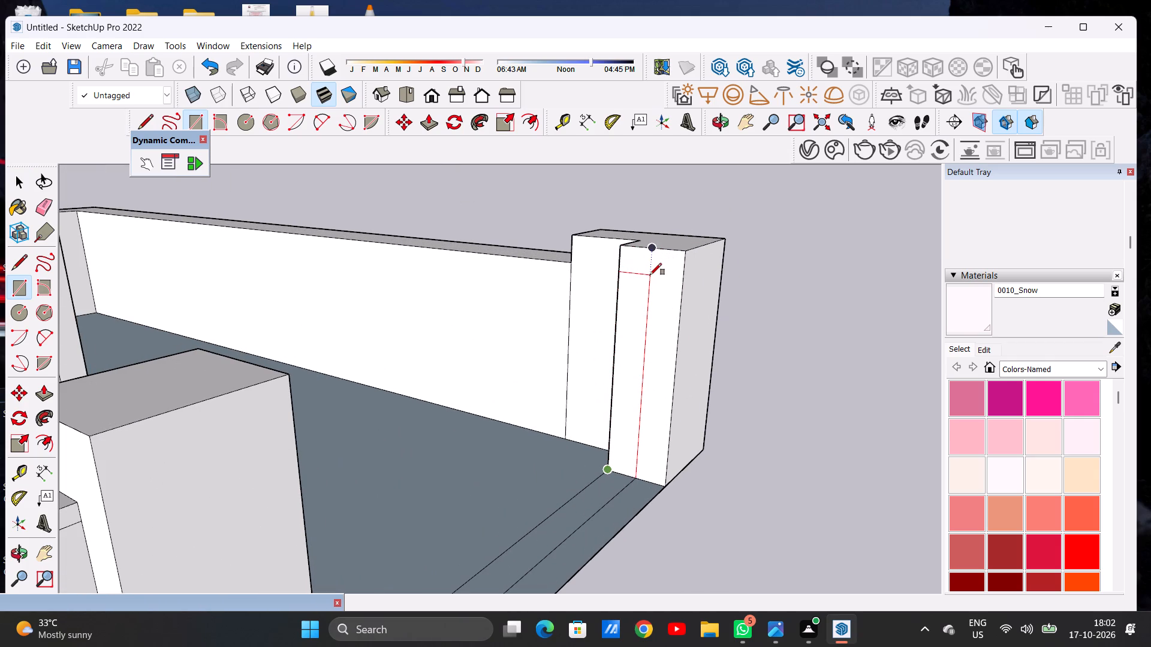
left_click(650, 273)
key("space")
Move the top edge of the corner pillar's rectangle slightly down along its vertical side.
scroll(647, 324, "down", 10)
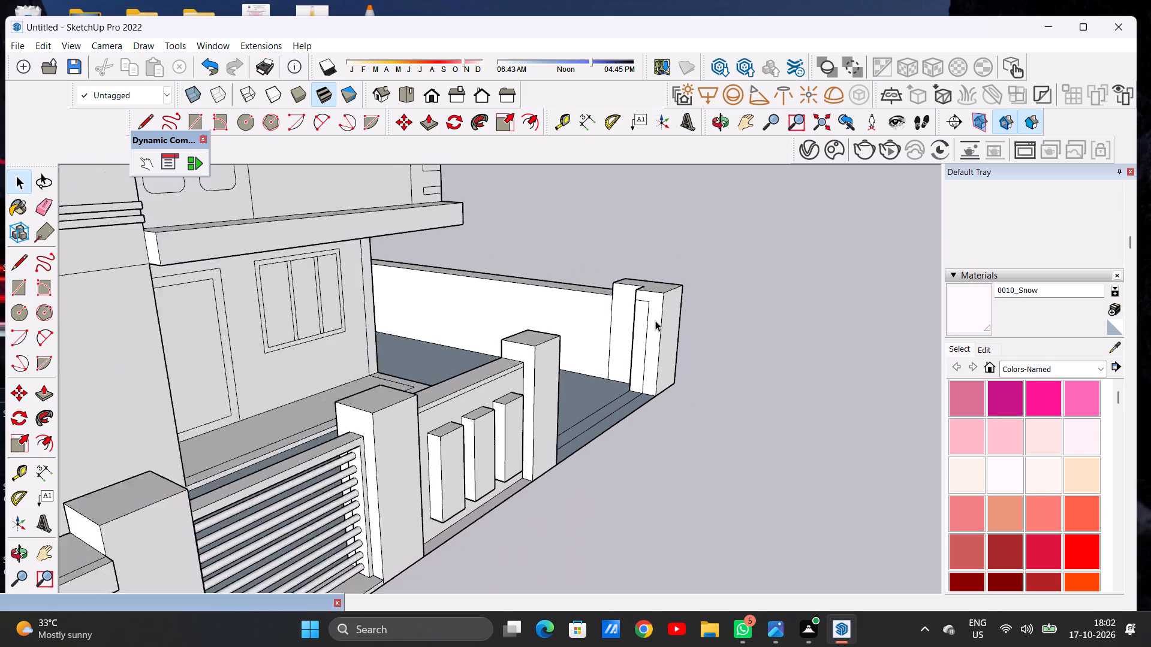
scroll(655, 321, "down", 3)
middle_click_drag(628, 346, 303, 347)
scroll(614, 404, "up", 6)
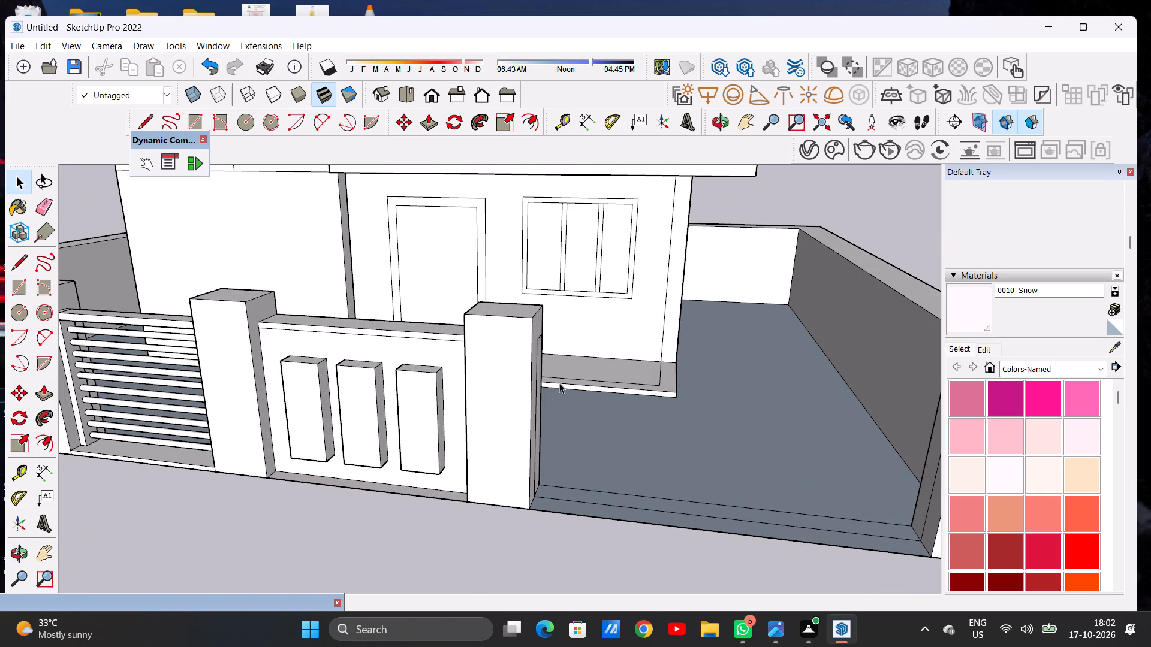
scroll(547, 374, "up", 5)
scroll(490, 367, "down", 17)
middle_click_drag(764, 407, 869, 376)
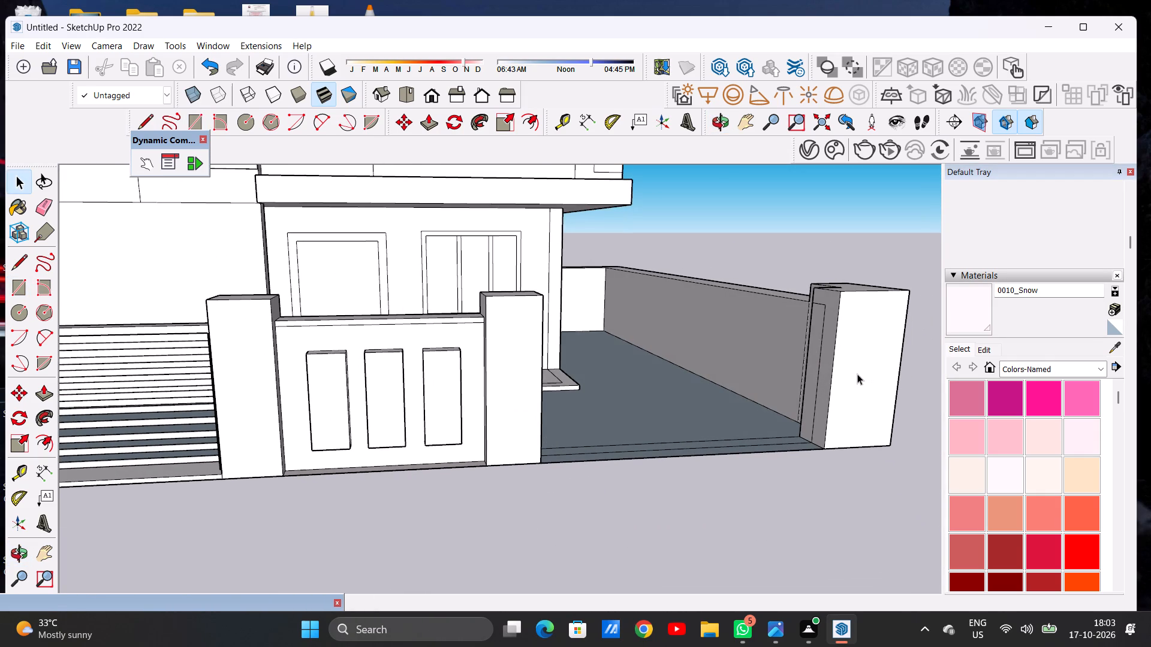
scroll(827, 328, "up", 11)
scroll(827, 328, "down", 1)
scroll(825, 334, "up", 1)
scroll(824, 335, "down", 7)
middle_click_drag(802, 377, 716, 368)
scroll(797, 315, "up", 1)
middle_click_drag(798, 326, 866, 334)
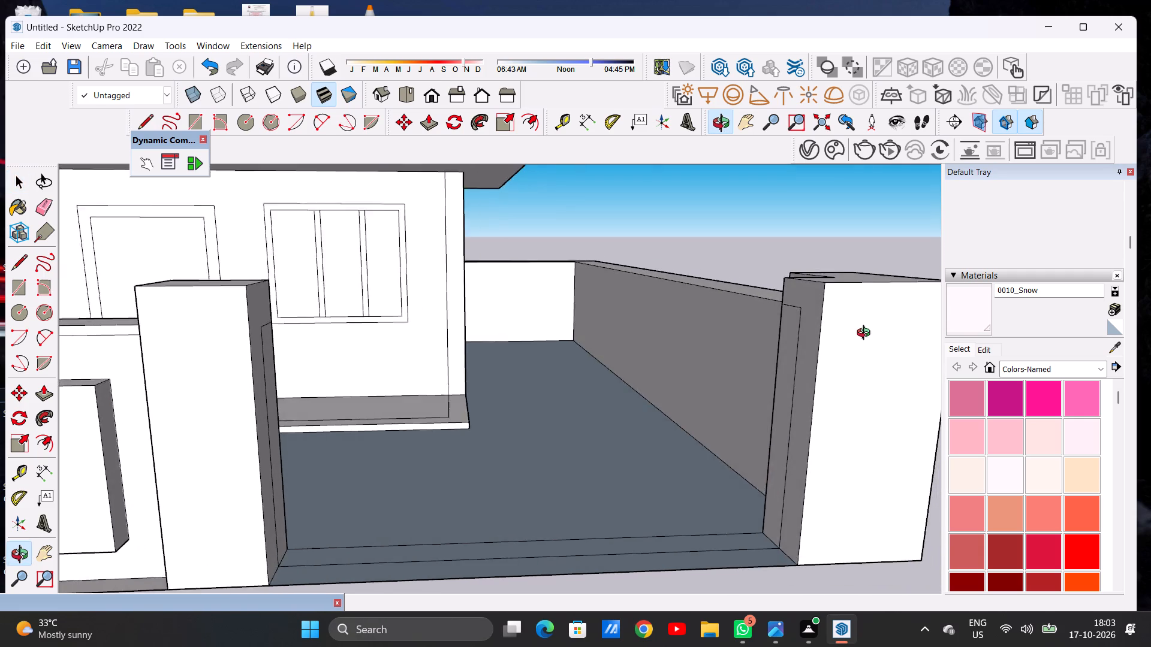
middle_click_drag(866, 334, 885, 344)
scroll(788, 321, "up", 12)
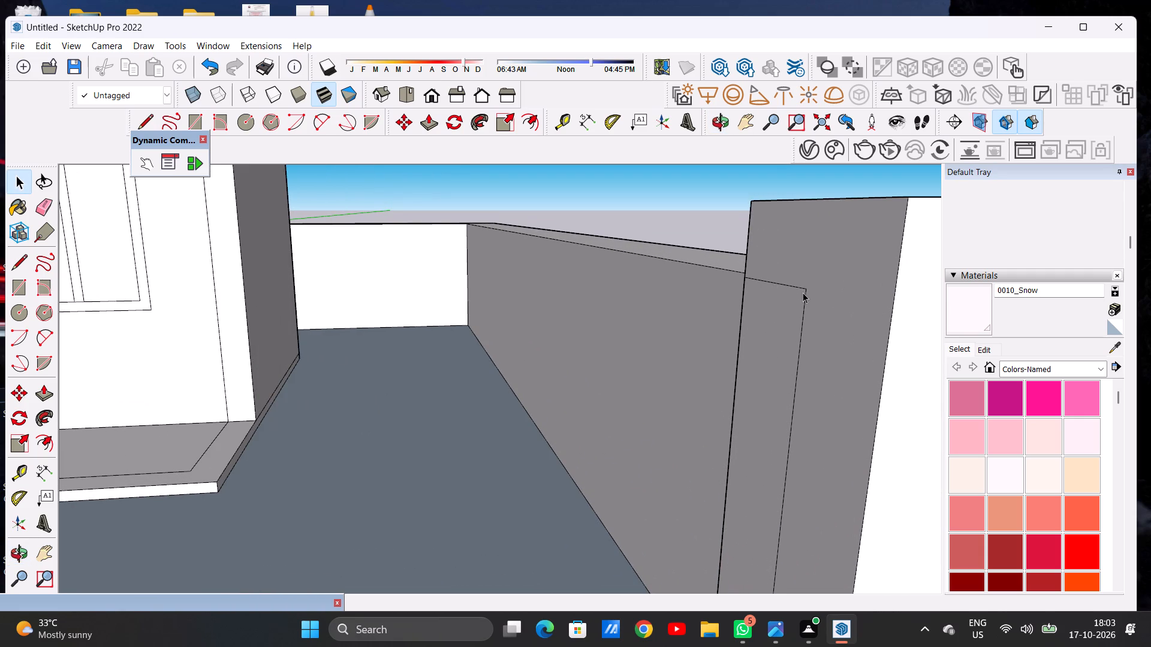
left_click(805, 288)
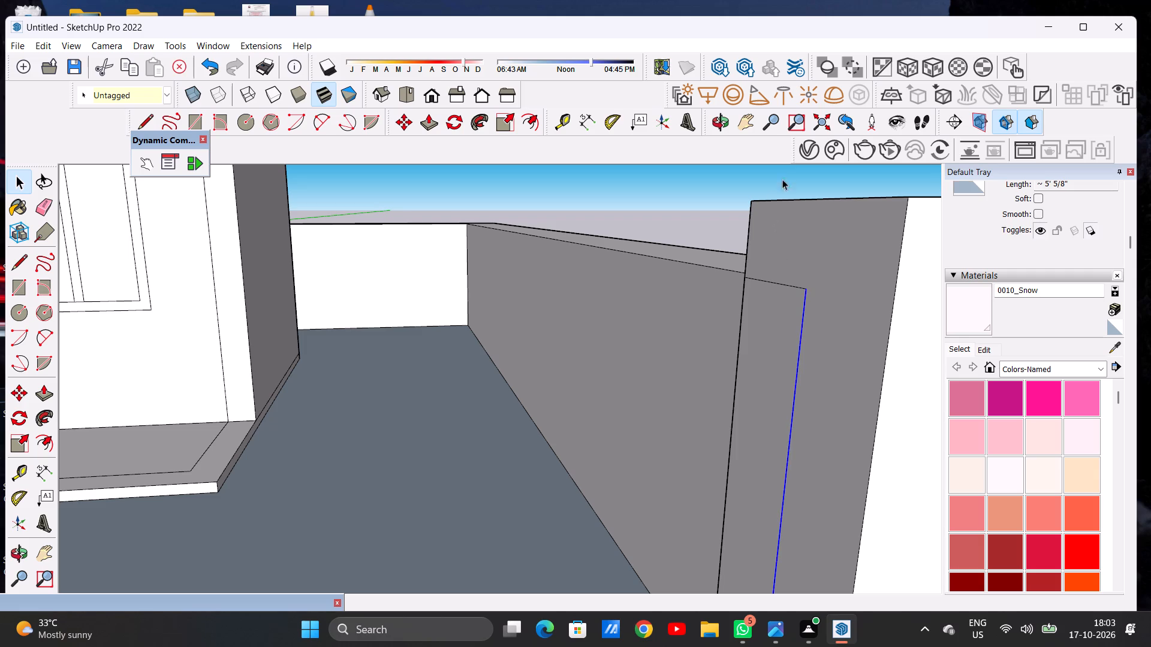
left_click(806, 180)
scroll(791, 283, "up", 4)
scroll(791, 283, "down", 1)
scroll(791, 283, "up", 1)
left_click(800, 290)
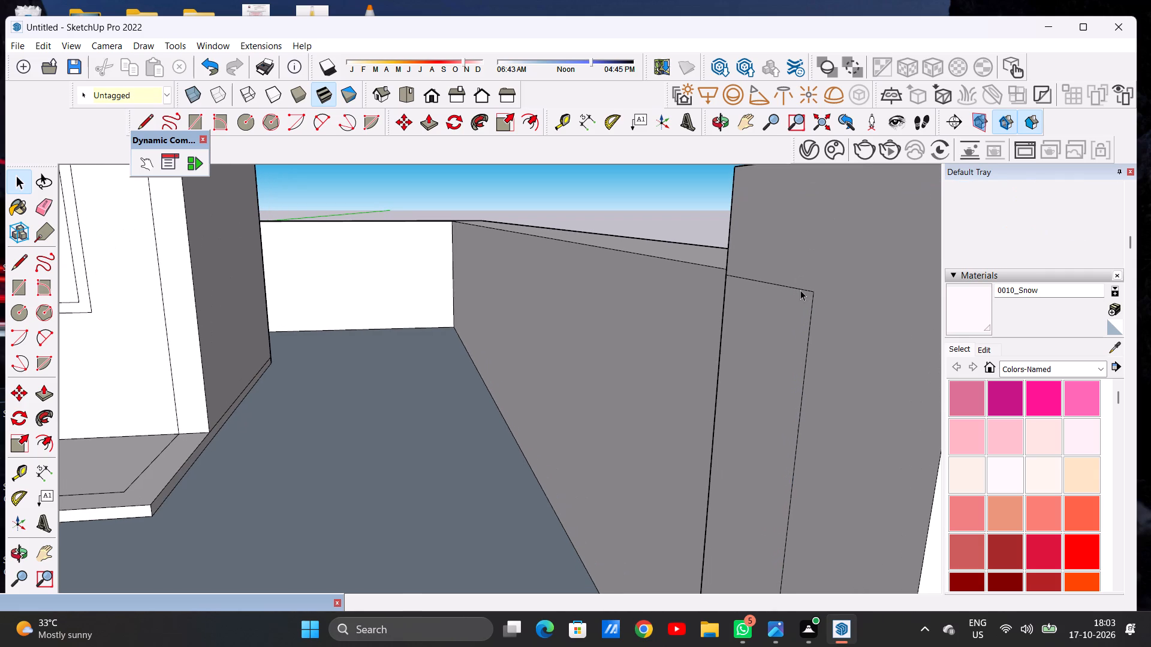
key("m")
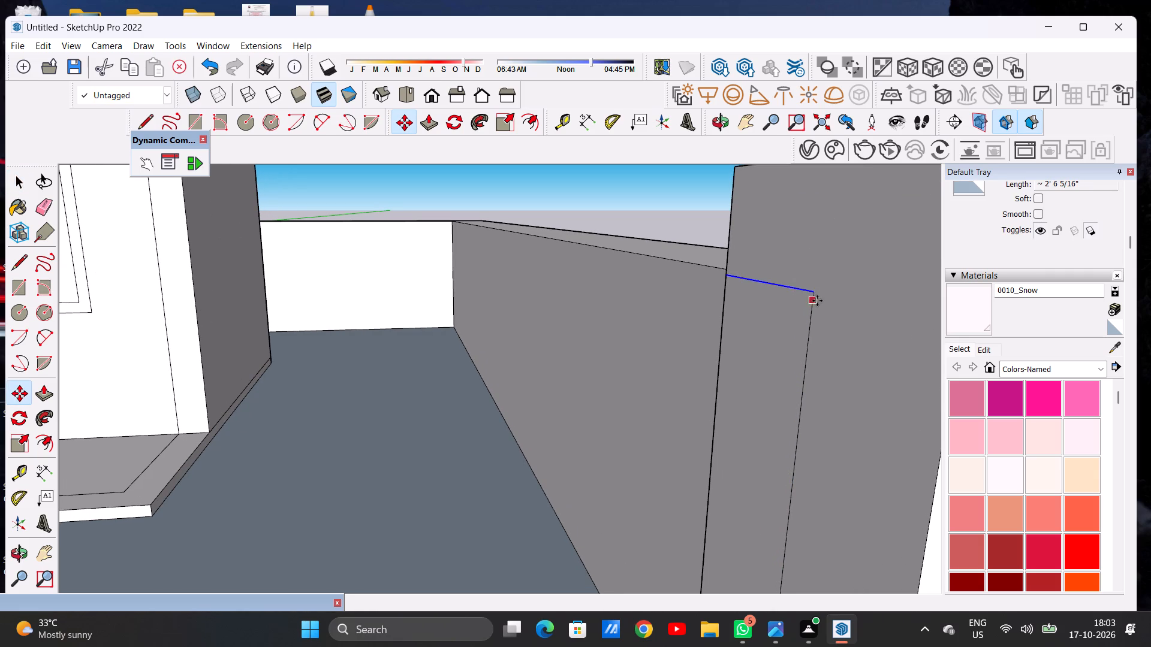
left_click(814, 297)
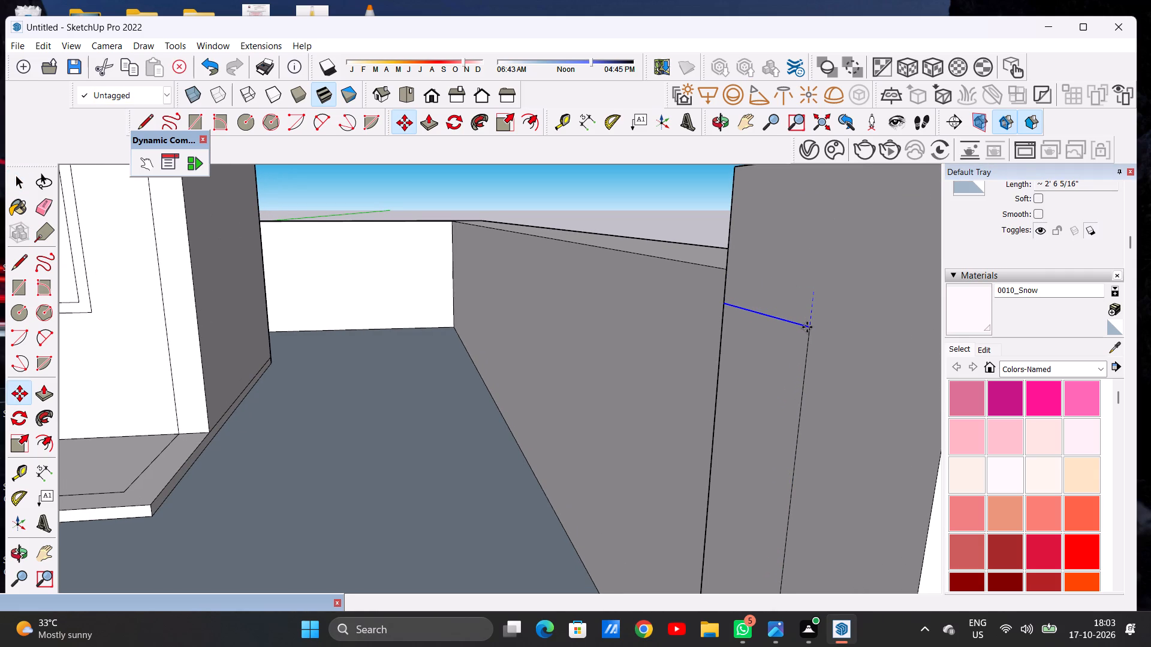
left_click(807, 327)
key("space")
left_click(681, 222)
scroll(721, 322, "down", 20)
scroll(721, 322, "down", 4)
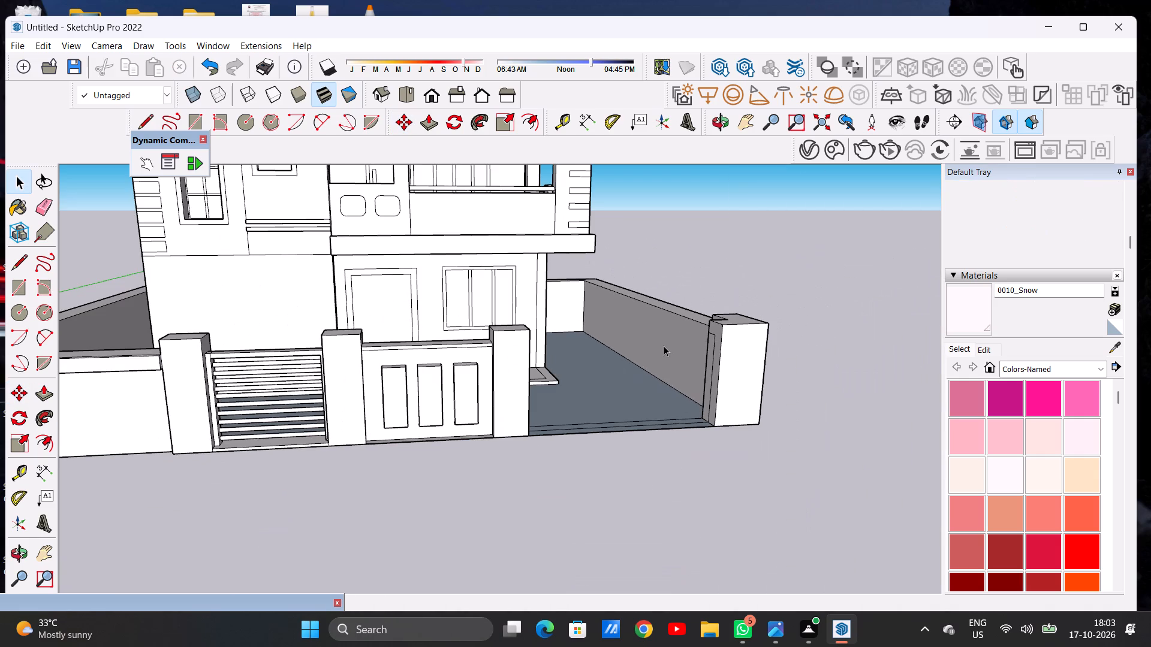
Push/Pull the rear half of the gateway's floor strip slightly upward into a low bottom rail between the pillars.
scroll(664, 346, "up", 2)
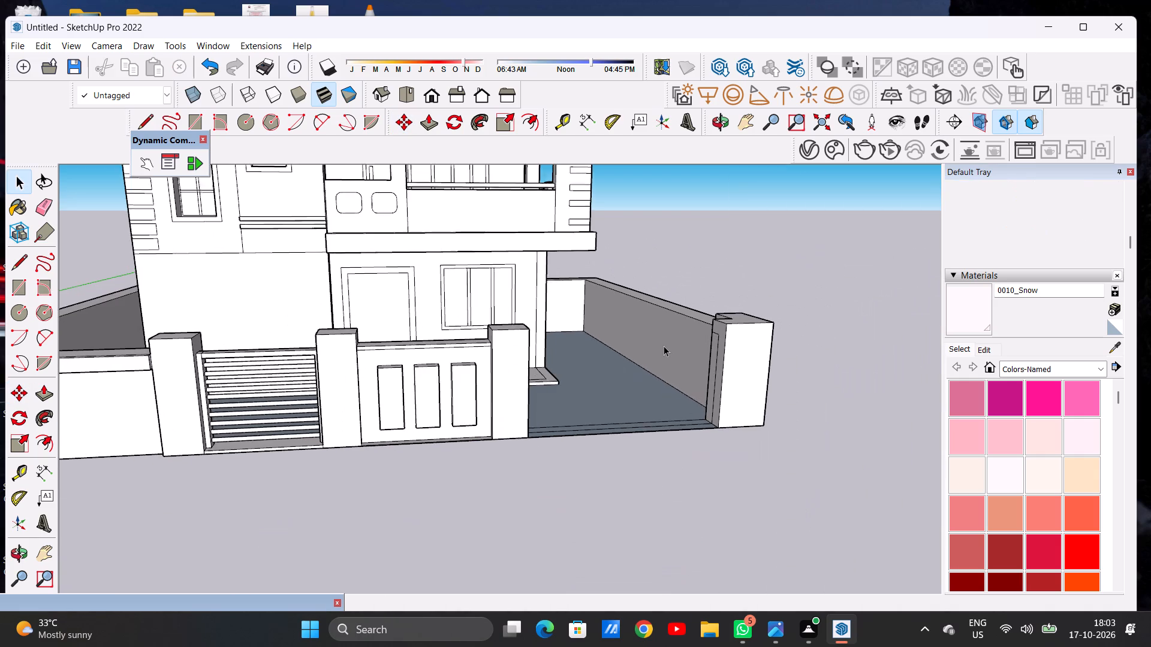
scroll(664, 346, "up", 3)
middle_click_drag(689, 397, 683, 371)
middle_click_drag(683, 371, 649, 365)
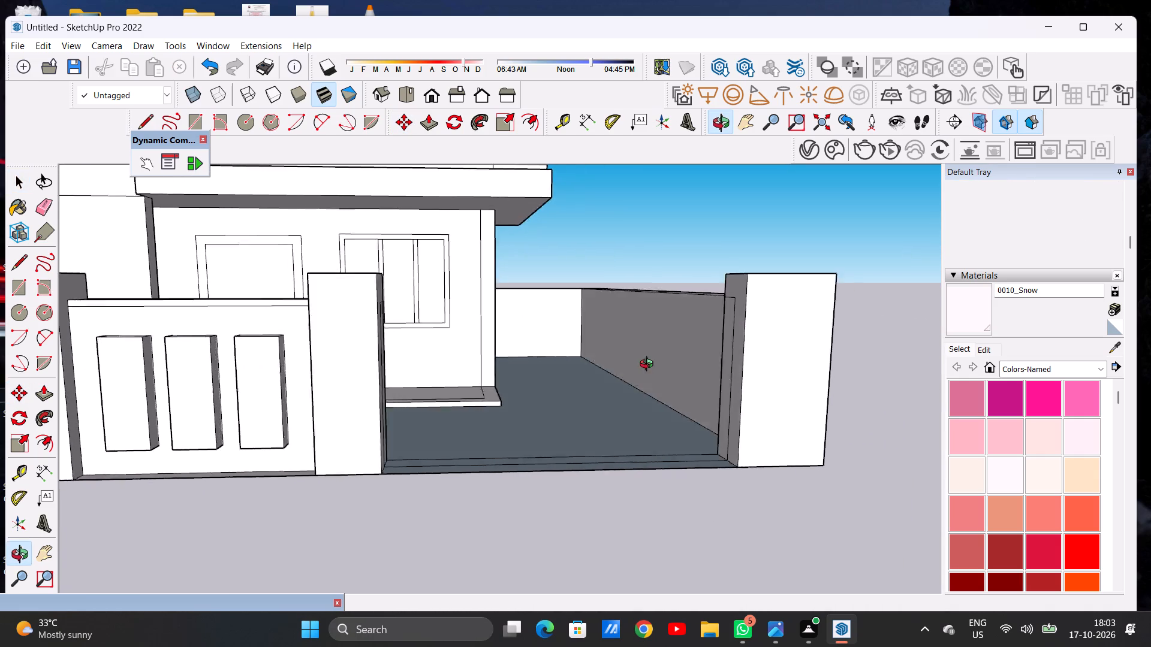
middle_click_drag(649, 365, 628, 362)
scroll(700, 365, "down", 2)
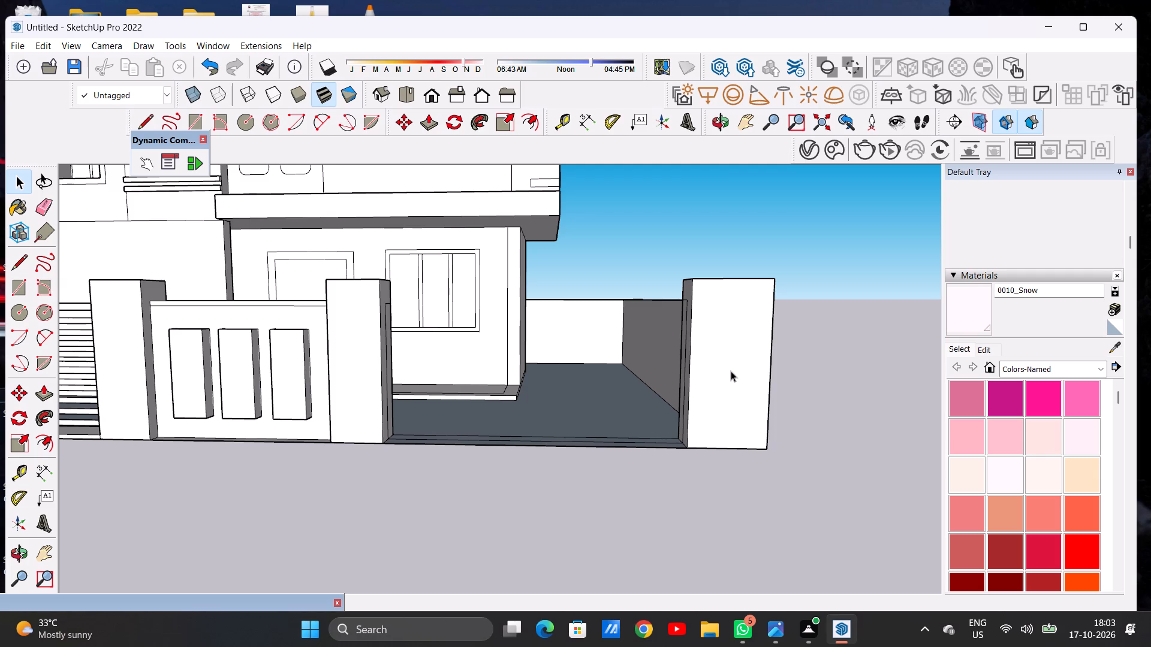
scroll(746, 390, "down", 2)
scroll(632, 389, "up", 1)
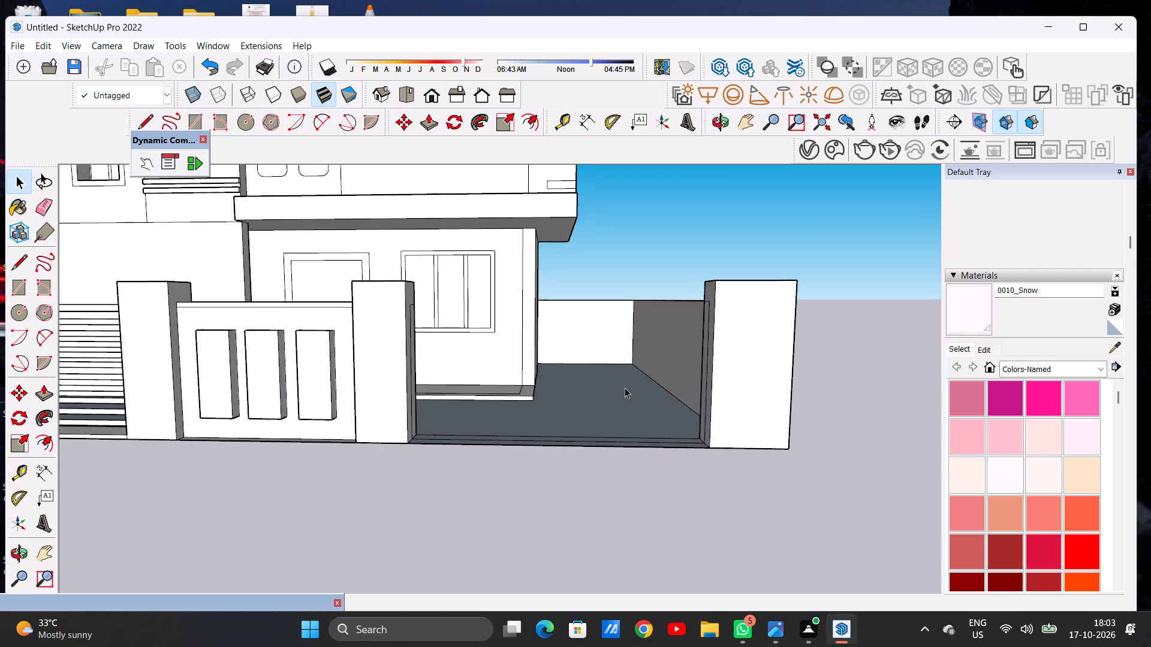
middle_click_drag(632, 403, 635, 501)
scroll(670, 452, "down", 6)
scroll(658, 498, "up", 3)
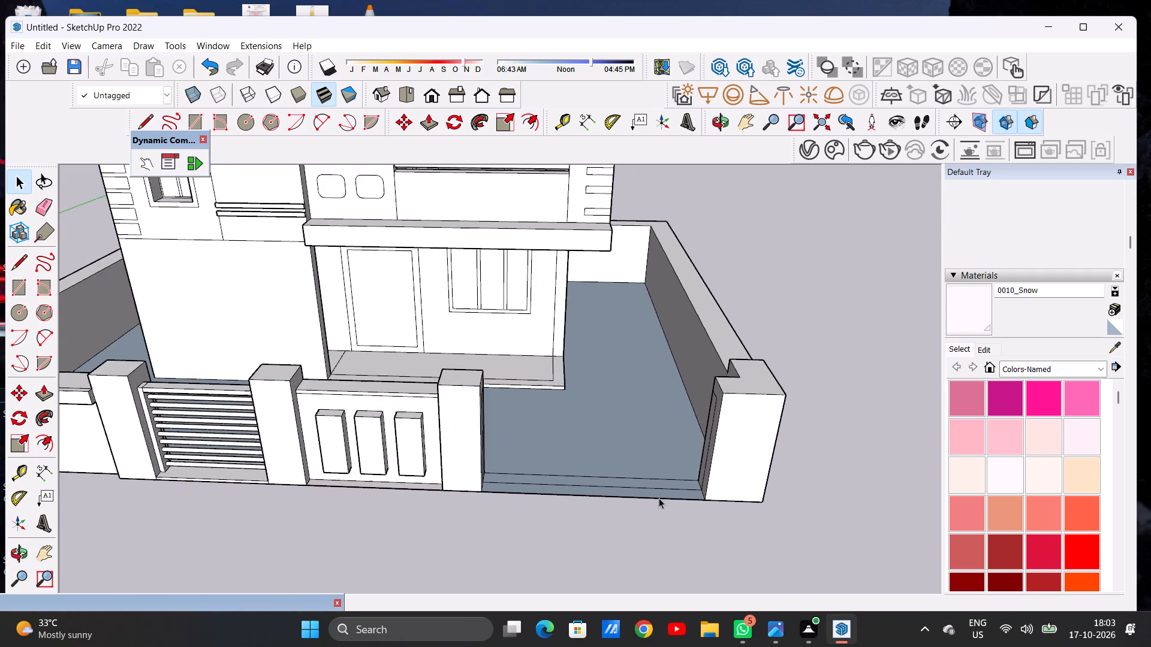
scroll(659, 498, "up", 3)
key("p")
scroll(706, 473, "up", 10)
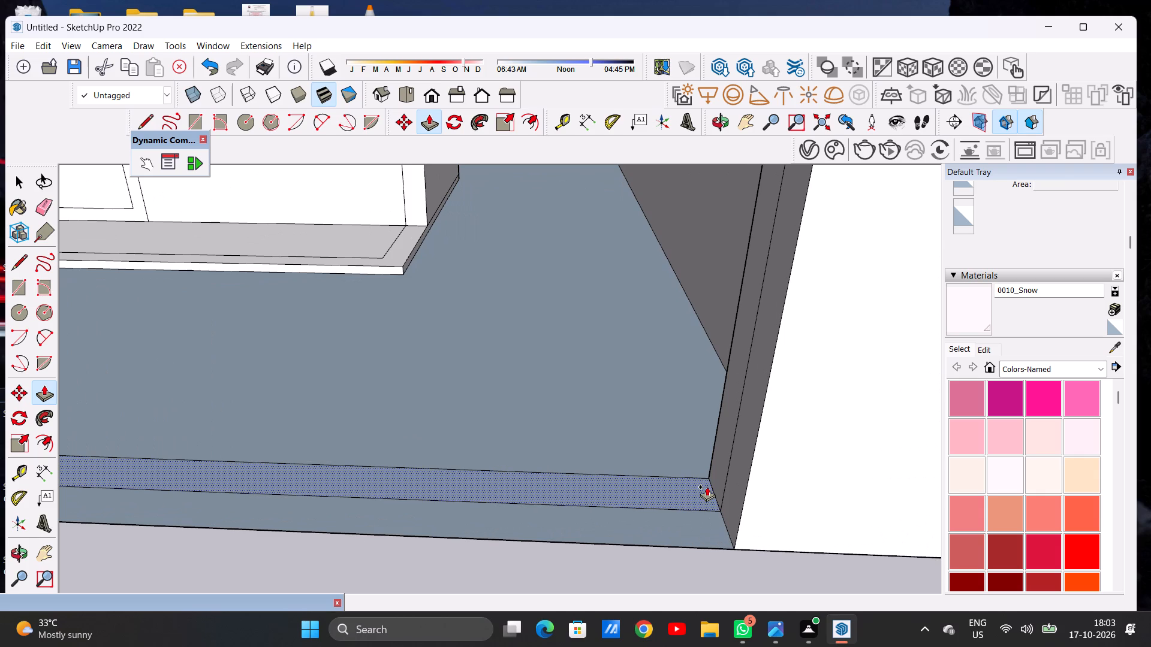
left_click(707, 486)
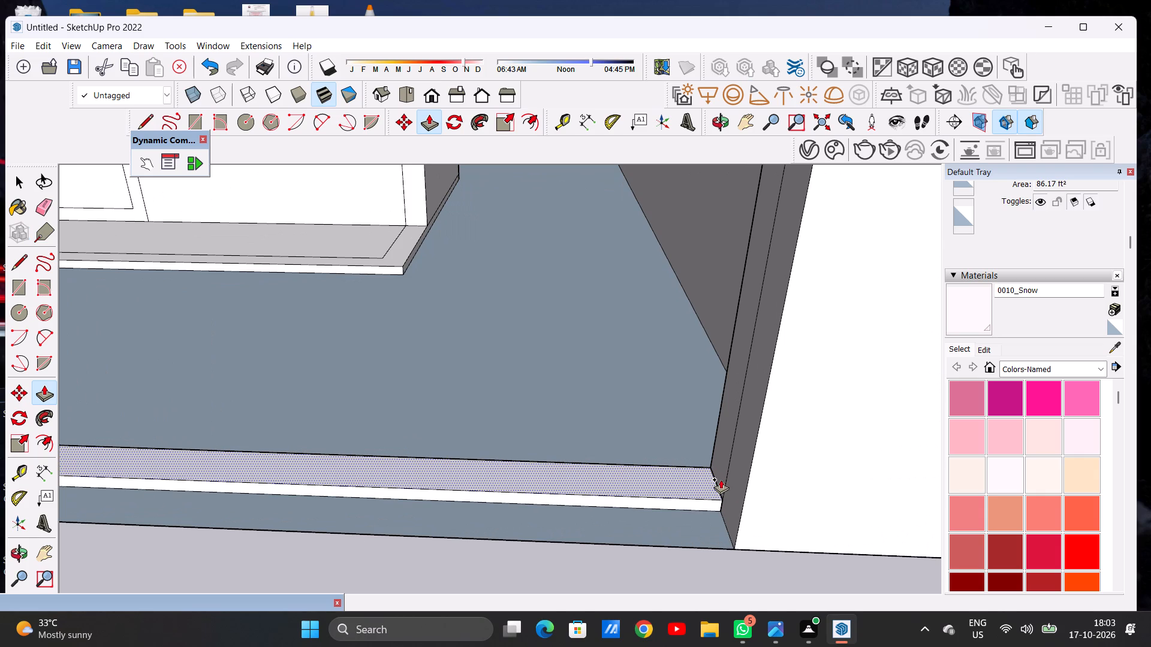
left_click(721, 477)
Push/Pull the tall rectangles on the corner pillar and the opposite pillar slightly into the opening to form thin gate posts.
scroll(709, 499, "down", 12)
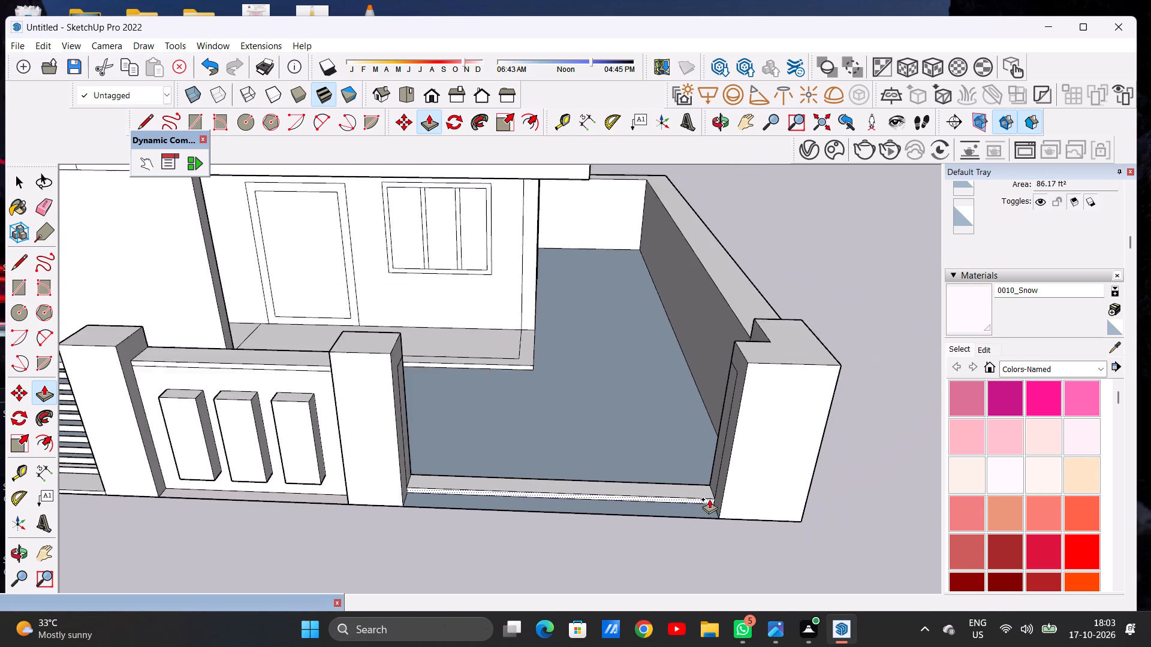
scroll(730, 383, "up", 12)
left_click(730, 385)
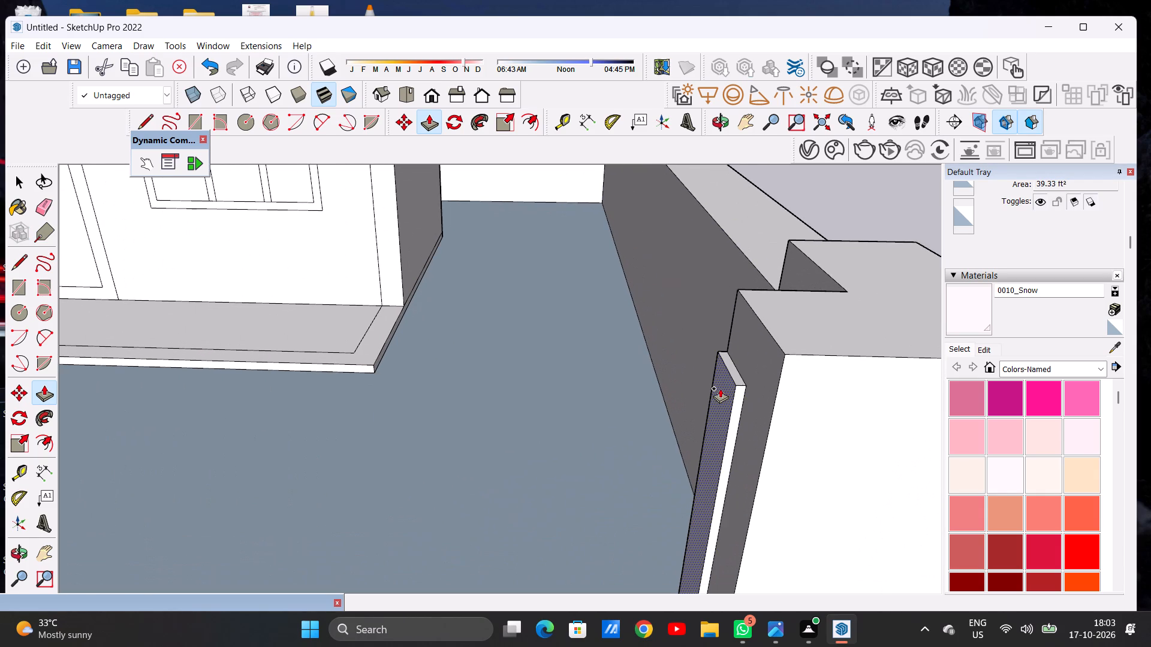
left_click(718, 388)
scroll(742, 383, "down", 13)
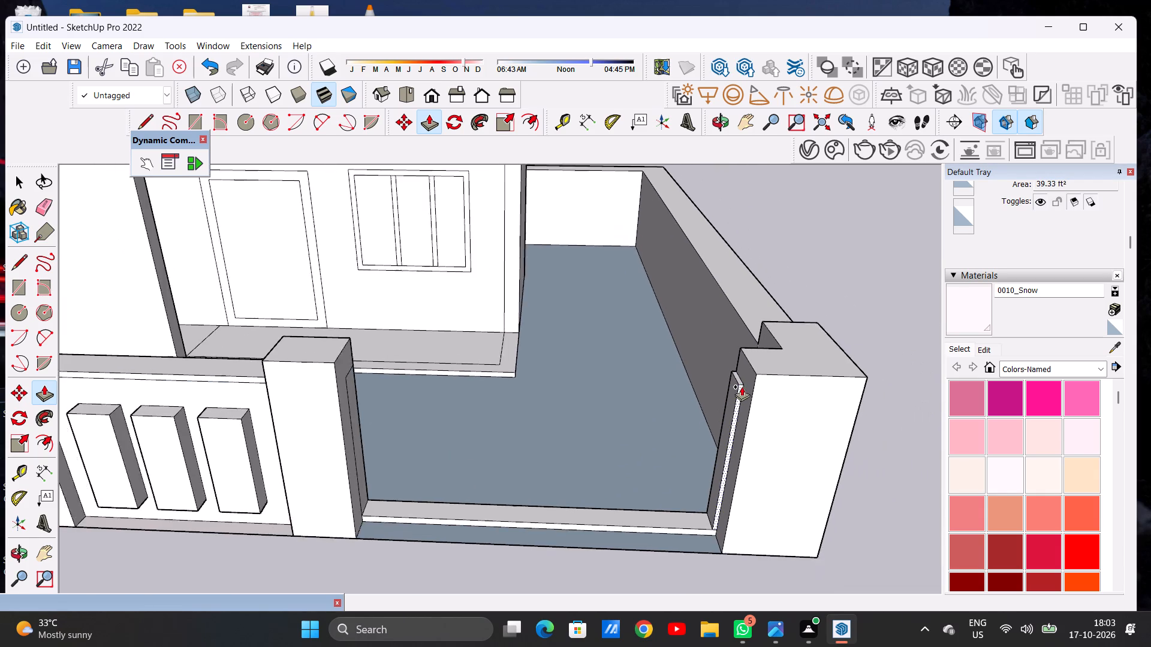
scroll(415, 389, "up", 11)
left_click(402, 380)
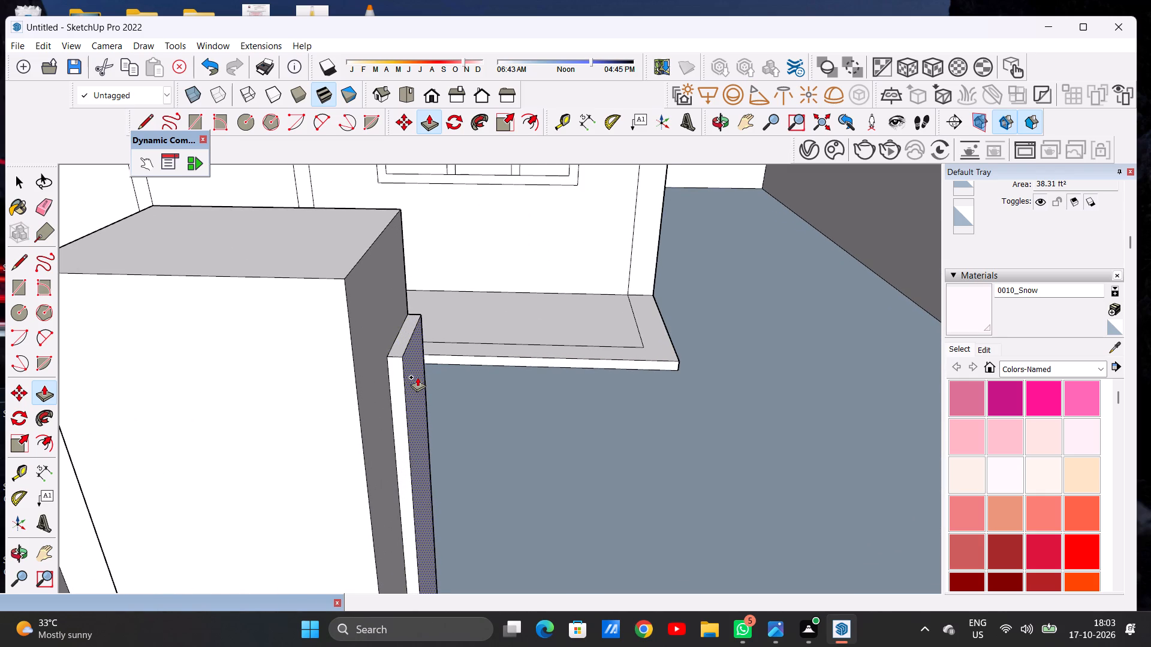
left_click(420, 377)
Thicken both gate posts a little further into the opening with Push/Pull, starting with the corner pillar's post.
scroll(555, 383, "down", 7)
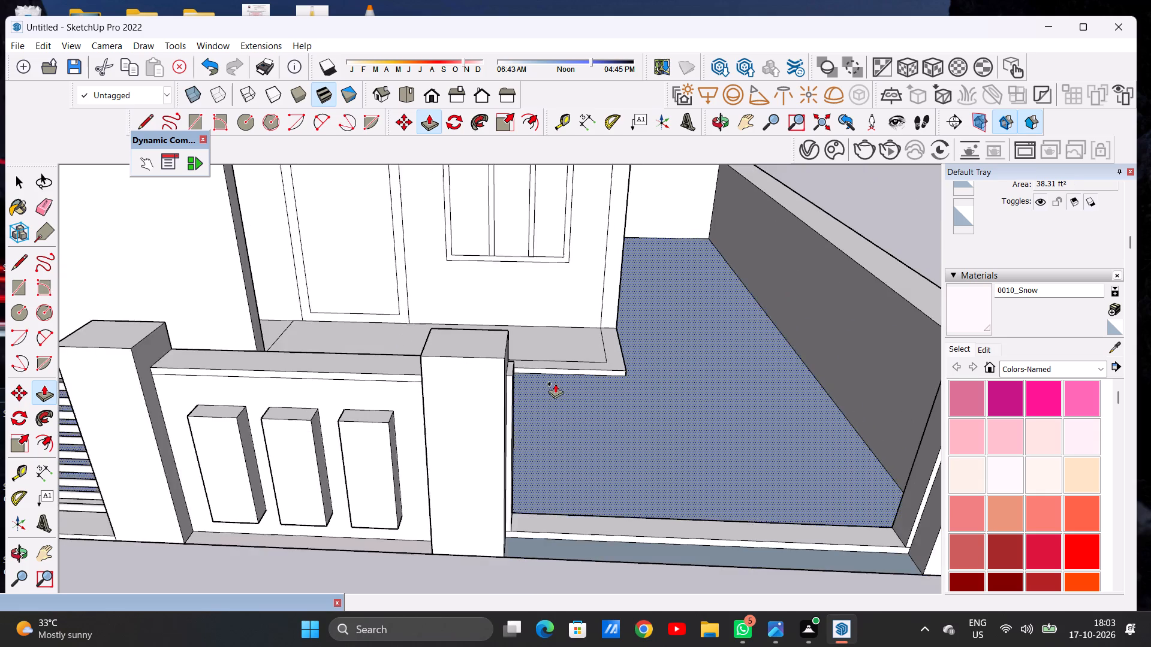
scroll(903, 386, "up", 11)
left_click(896, 384)
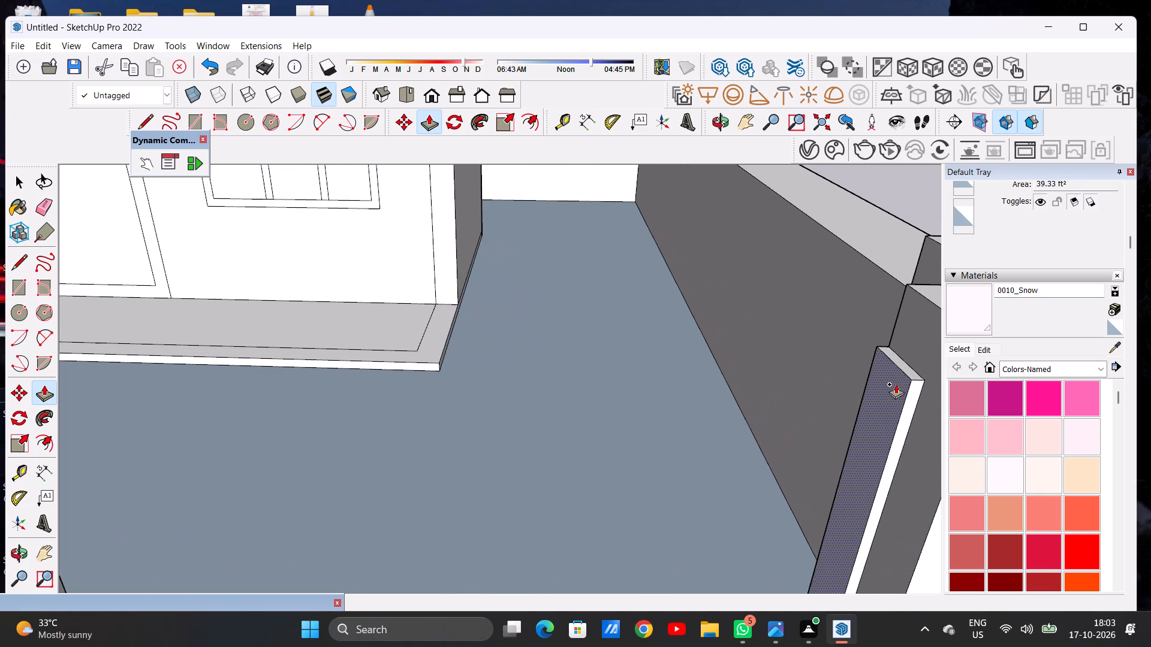
key("space")
key("p")
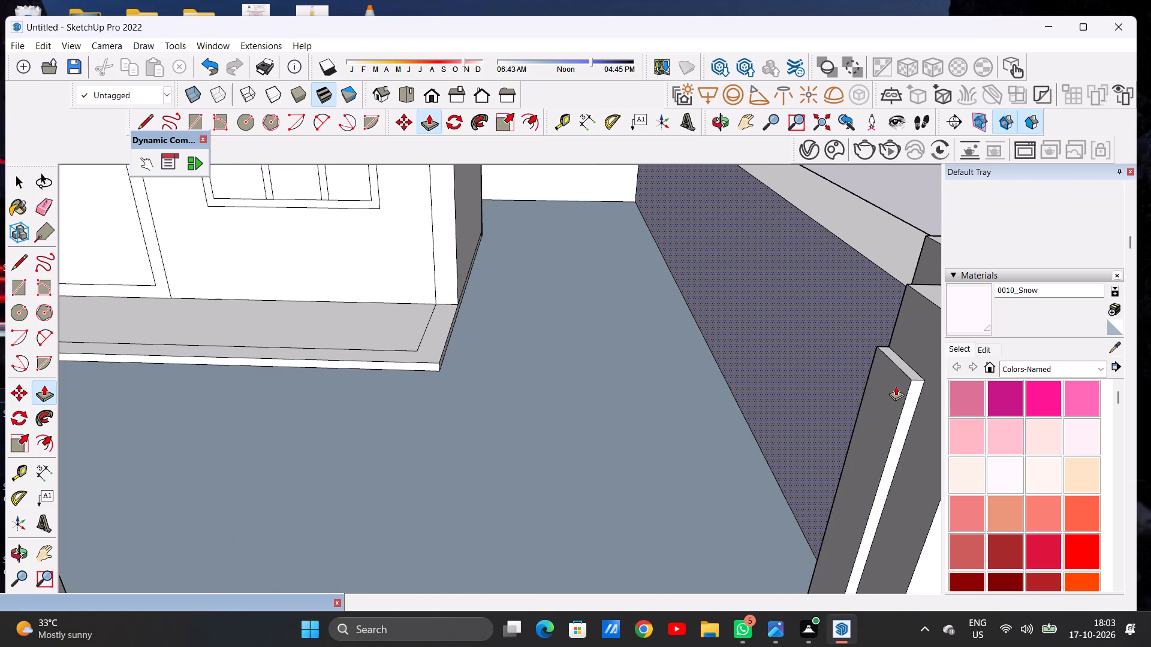
left_click(897, 386)
left_click(886, 389)
scroll(825, 358, "down", 13)
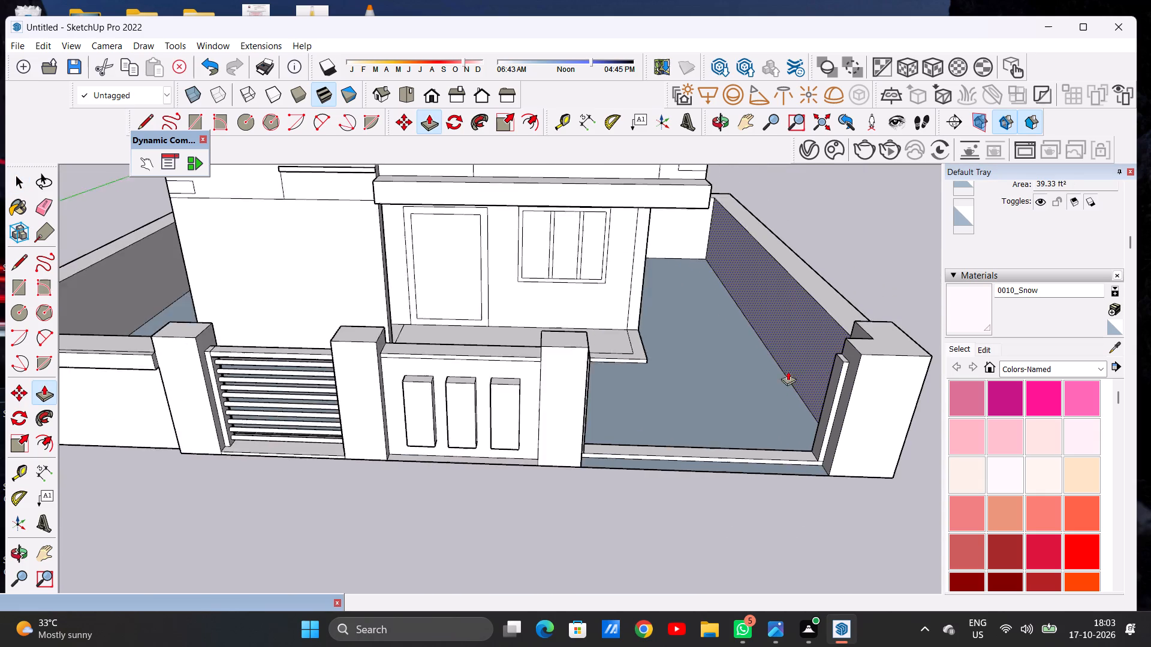
scroll(680, 377, "up", 6)
scroll(523, 362, "up", 5)
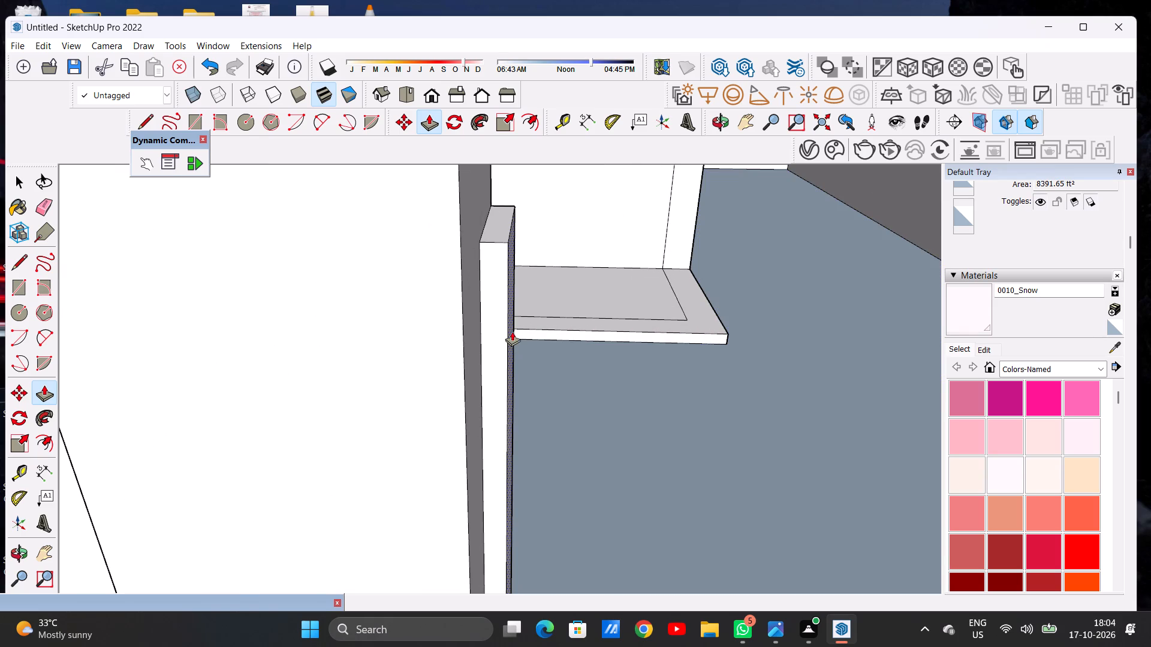
left_click(511, 331)
left_click(523, 335)
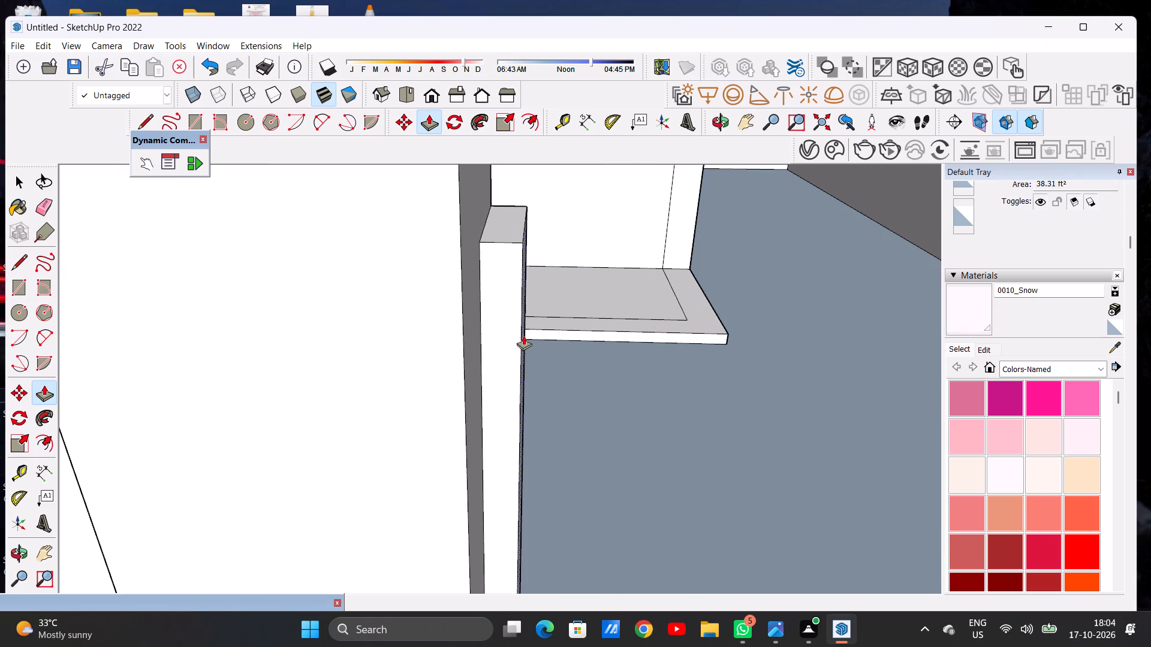
key("space")
Draw three short lines across the bottom rail's top face: one at its middle and one on each side of it.
scroll(456, 401, "down", 18)
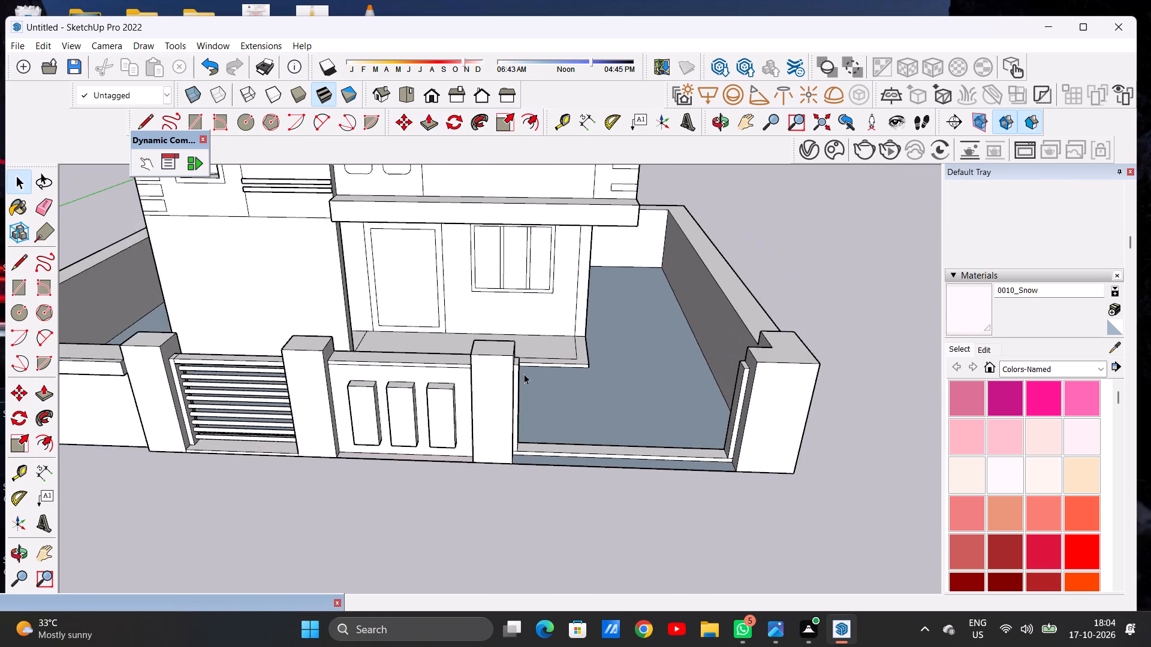
scroll(524, 374, "down", 5)
scroll(628, 405, "up", 5)
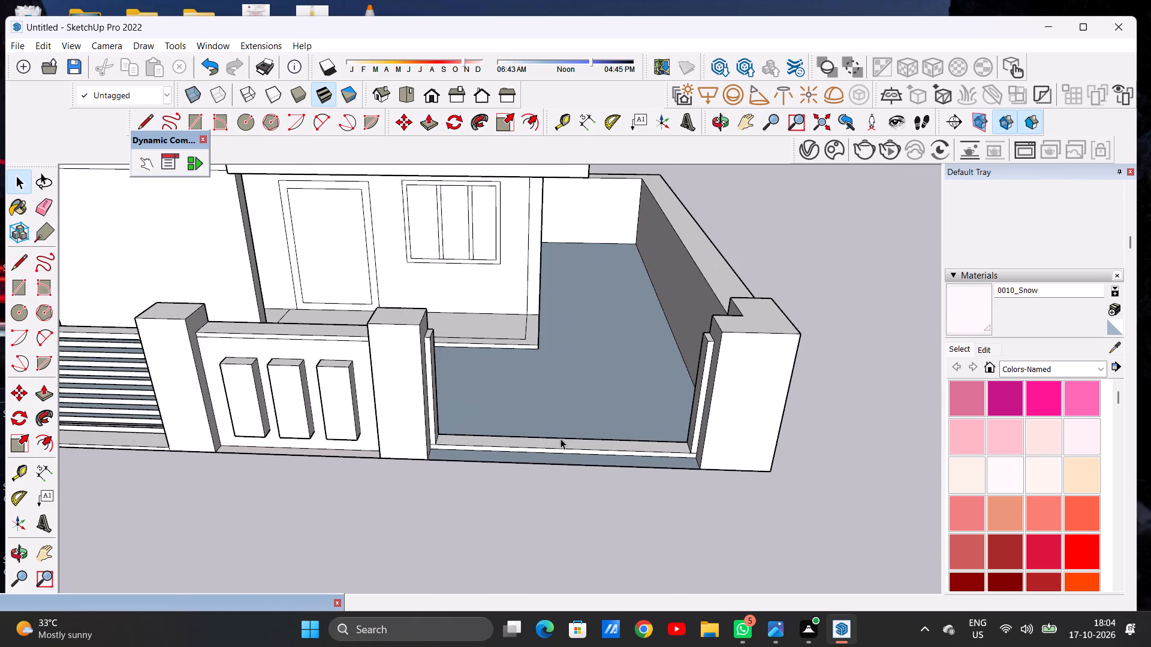
middle_click_drag(556, 431, 577, 492)
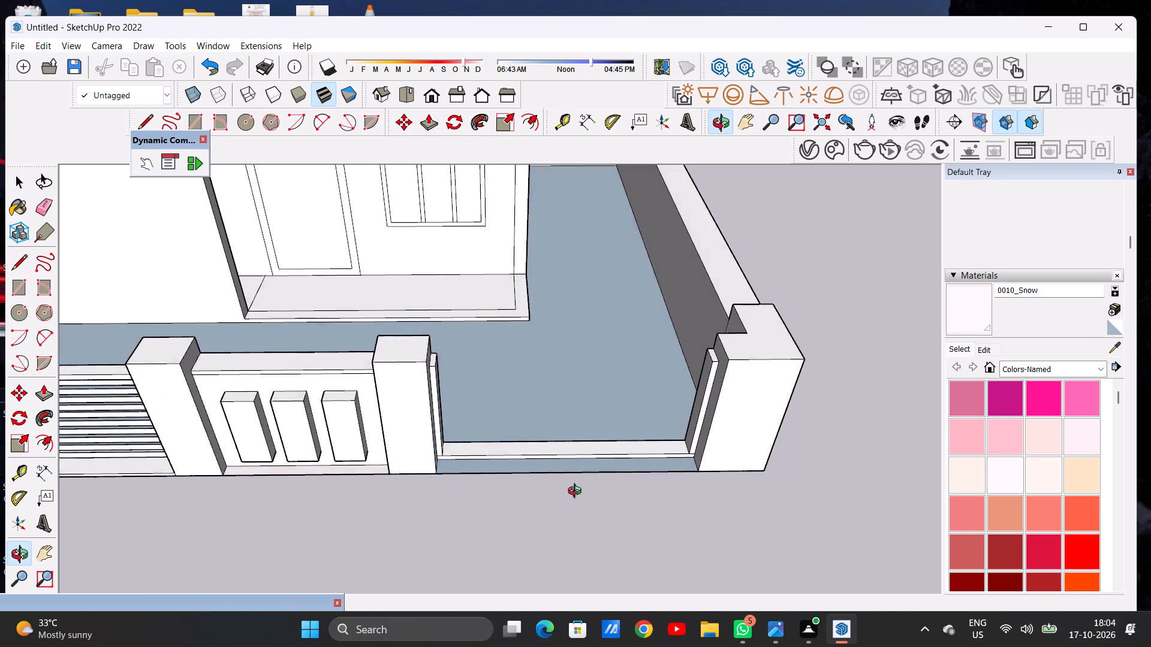
middle_click_drag(577, 492, 581, 506)
scroll(570, 462, "up", 5)
key("l")
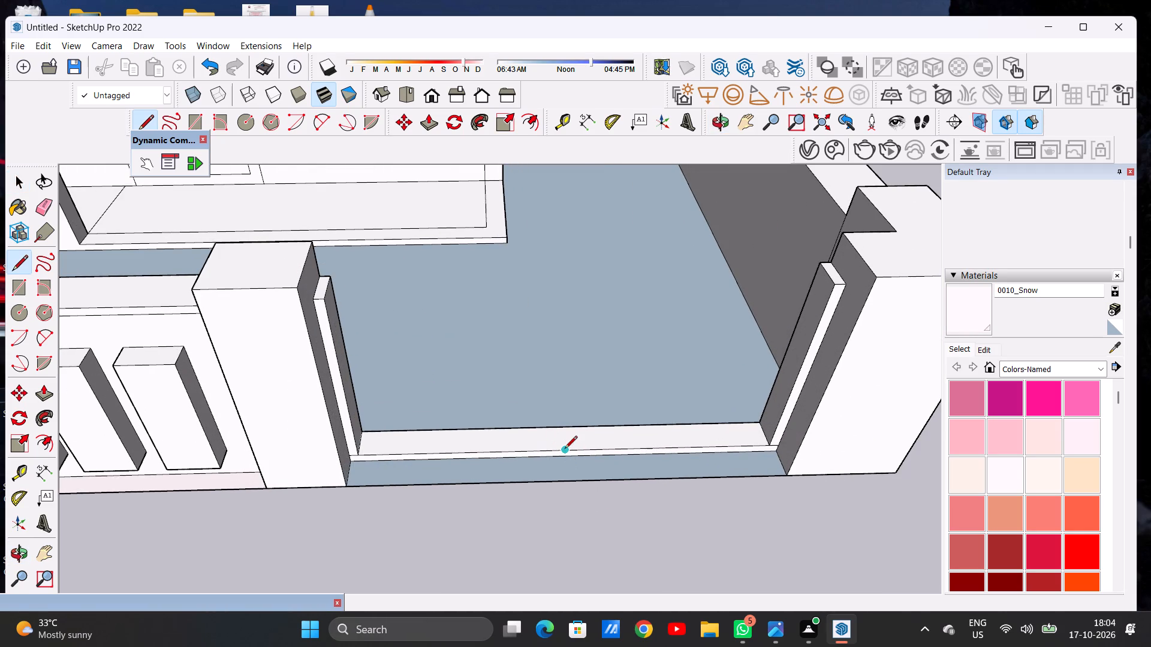
left_click(544, 452)
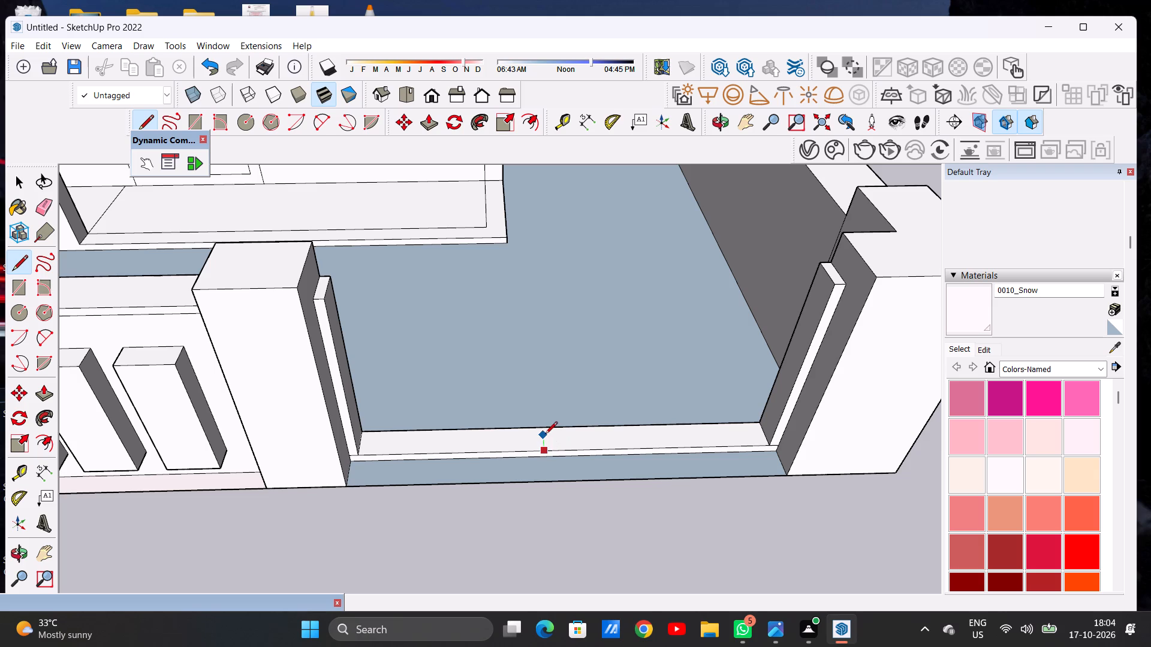
left_click(547, 429)
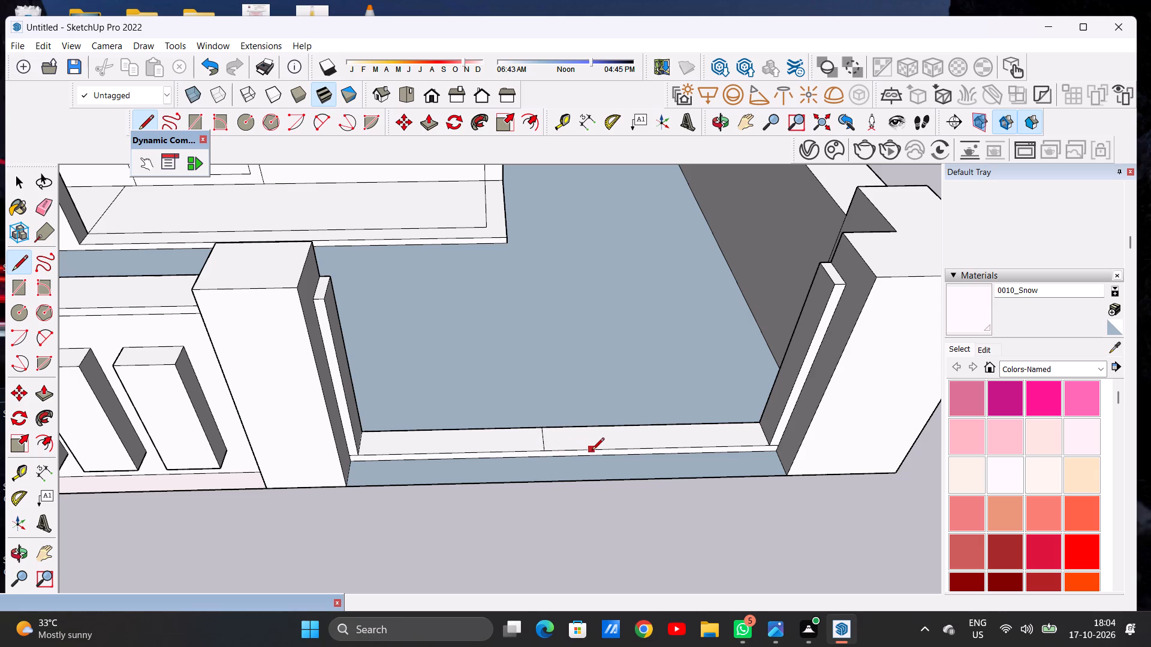
left_click(592, 451)
left_click(589, 427)
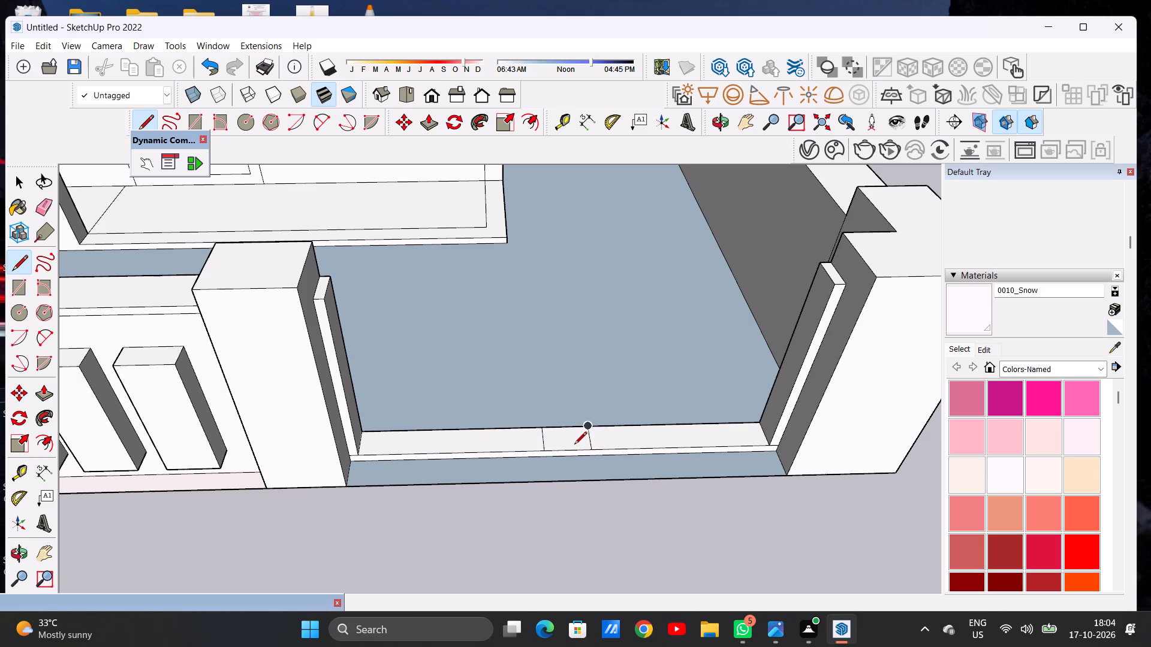
left_click(572, 450)
left_click(570, 427)
key("space")
Draw a line across the inner face of the corner pillar's gate post, slightly below its top.
scroll(602, 512, "down", 6)
middle_click_drag(617, 510, 708, 400)
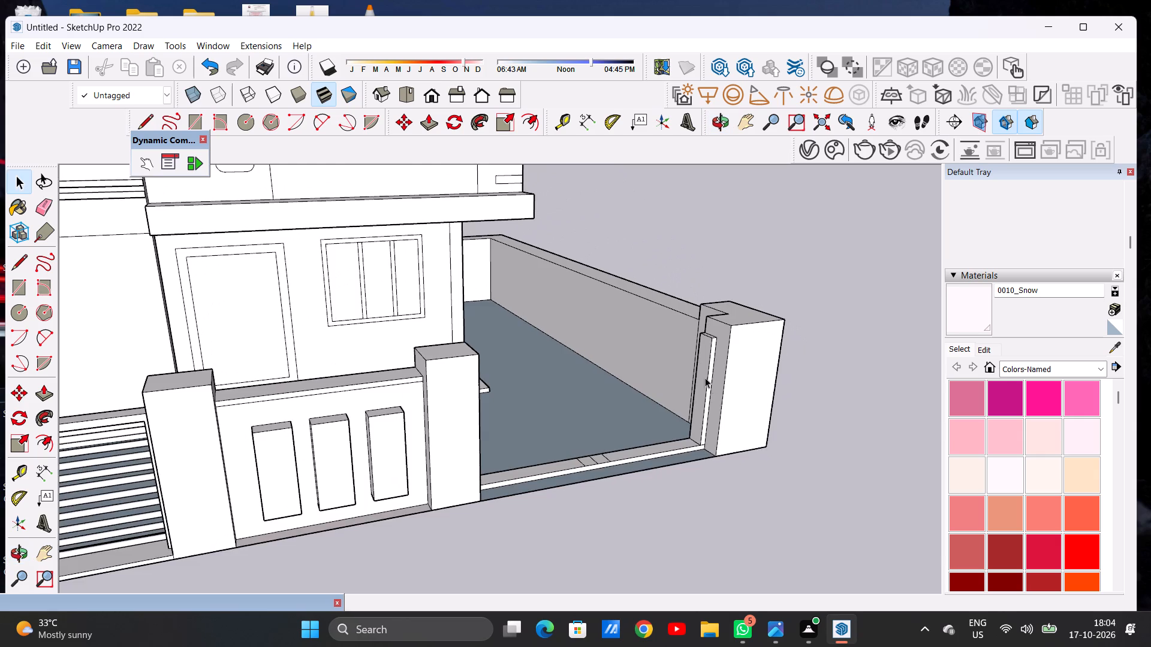
scroll(700, 356, "up", 4)
key("l")
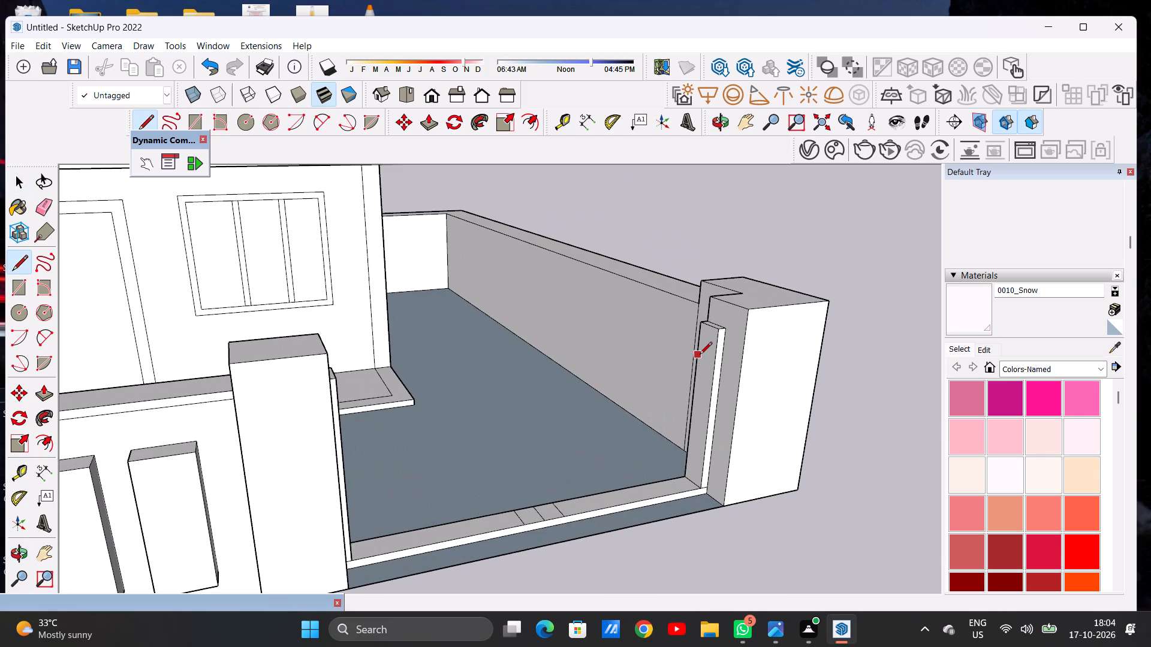
scroll(703, 317, "up", 9)
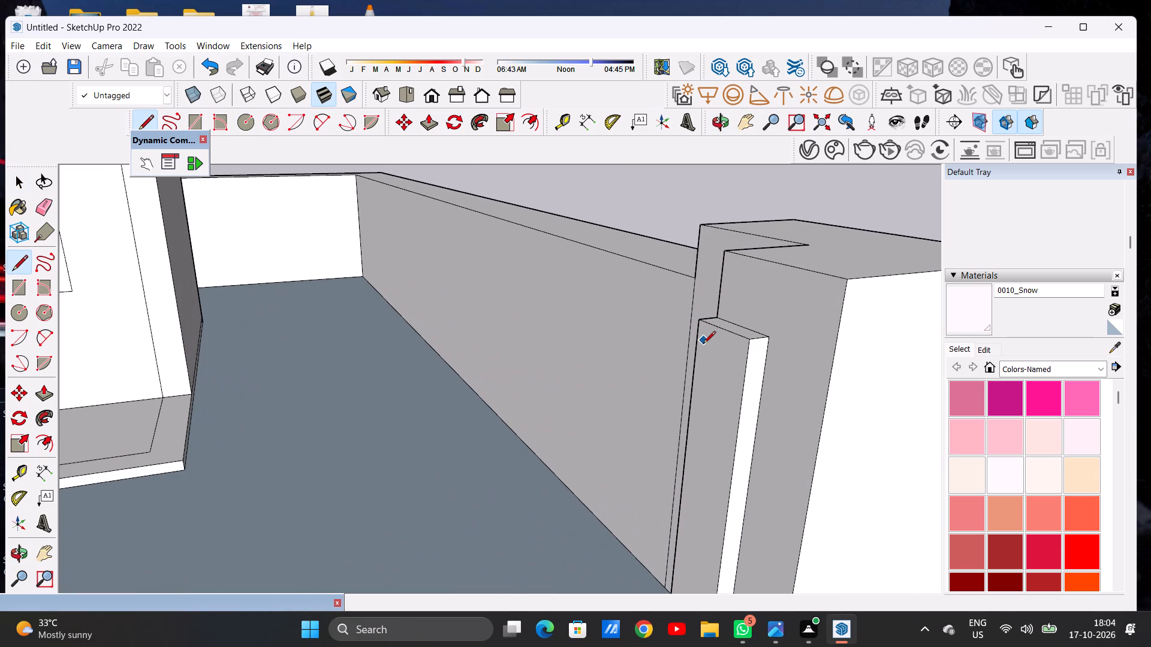
left_click(693, 344)
left_click(740, 367)
key("space")
Push/Pull the small top section of the corner pillar's post across the opening to the opposite post, forming a top rail.
type("P")
left_click(747, 343)
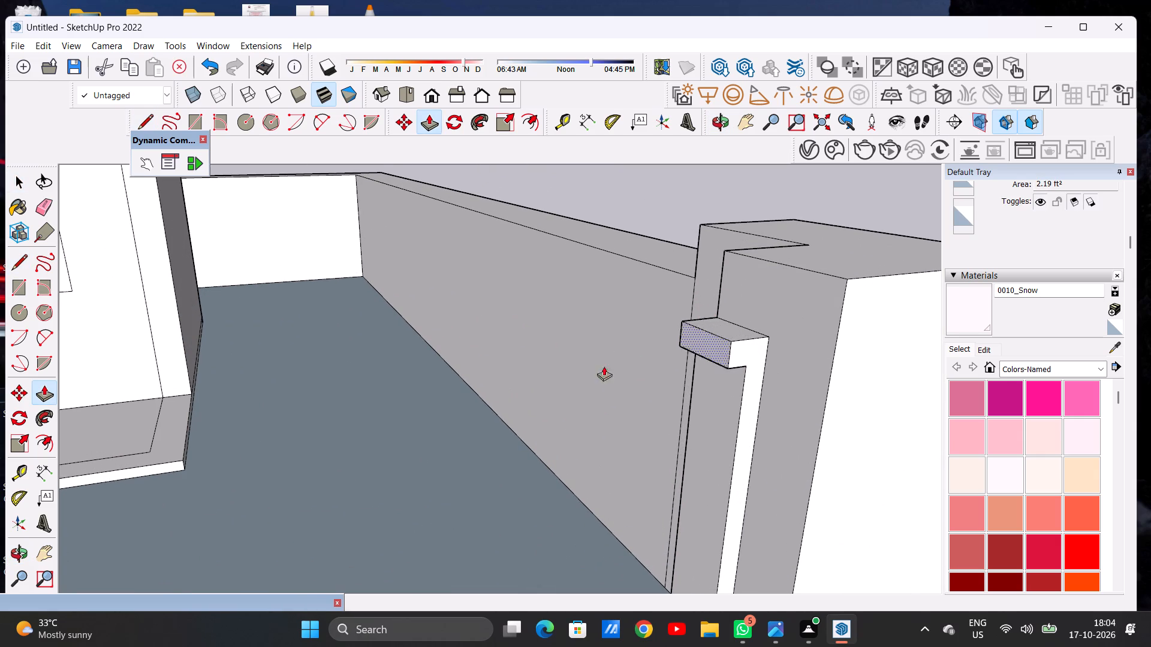
scroll(719, 343, "down", 9)
scroll(719, 343, "up", 1)
scroll(720, 345, "down", 7)
middle_click_drag(490, 373, 403, 327)
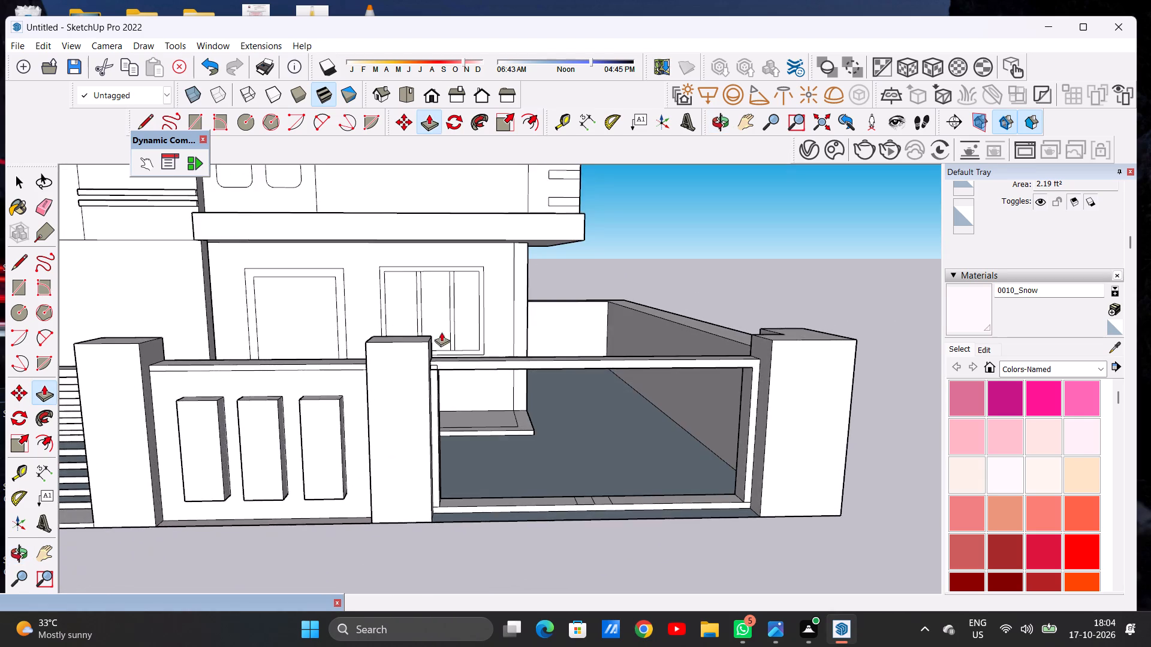
scroll(441, 332, "up", 7)
scroll(463, 356, "down", 12)
scroll(469, 378, "up", 10)
middle_click_drag(444, 363, 439, 359)
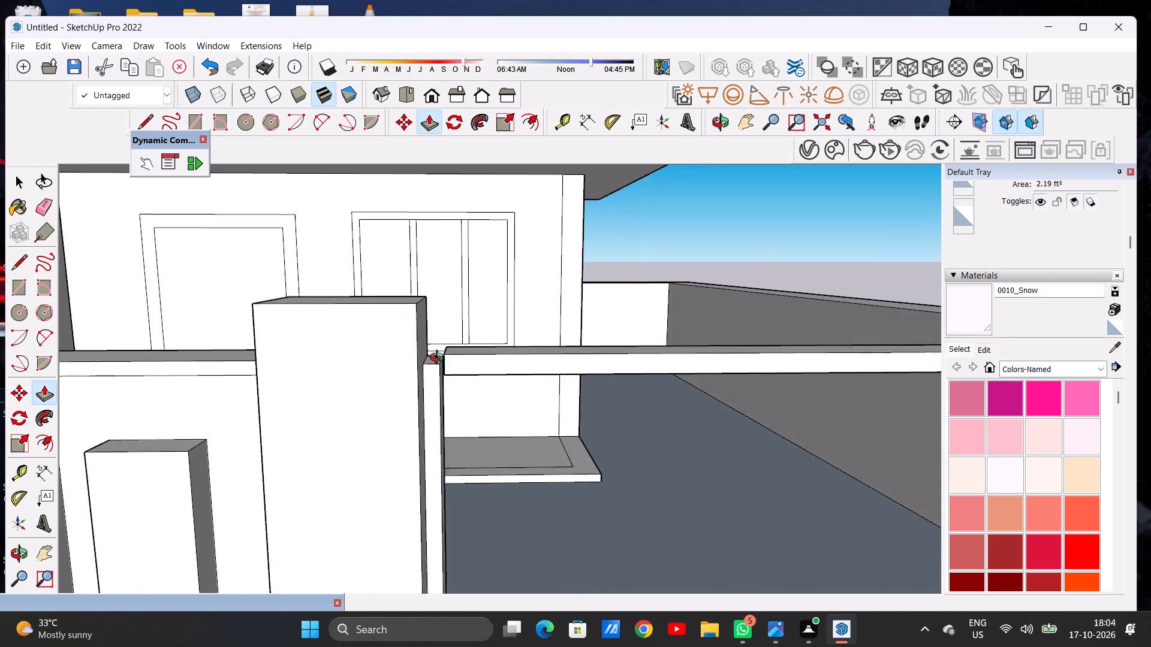
middle_click_drag(439, 359, 436, 350)
scroll(436, 365, "up", 20)
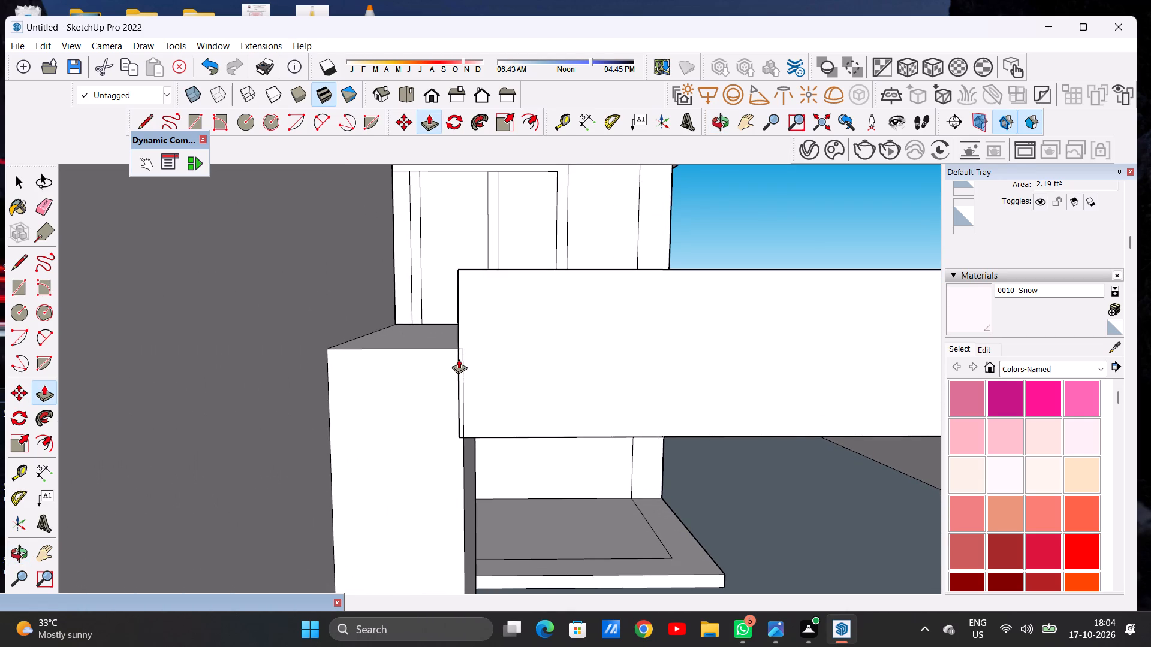
left_click(465, 353)
key("space")
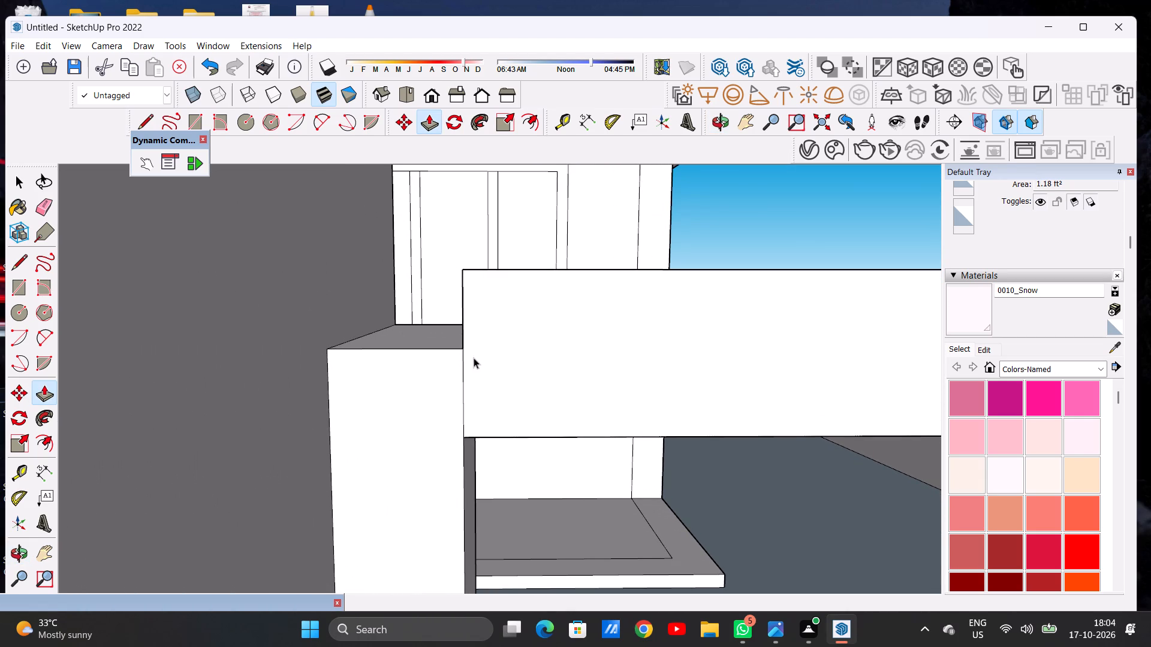
Push/Pull the top of the gate post opposite the corner pillar up to the top rail's upper edge.
key("p")
left_click(447, 339)
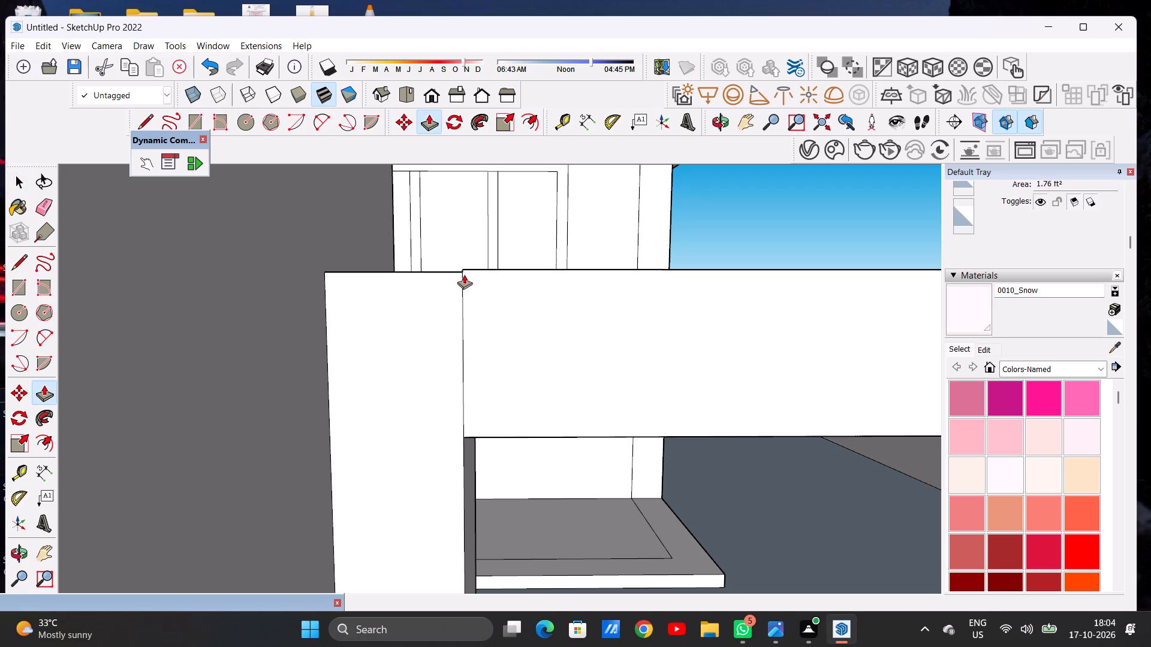
left_click(463, 273)
key("space")
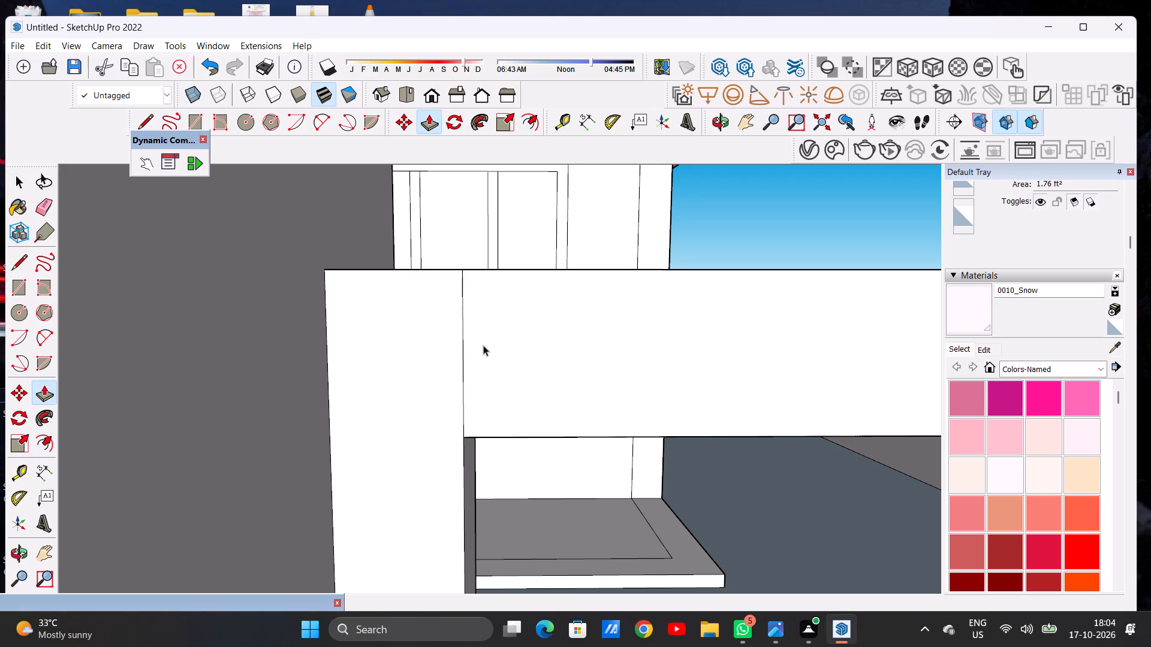
Erase the vertical seam line between that gate post and the top rail on the front face.
scroll(484, 362, "down", 20)
scroll(484, 362, "down", 13)
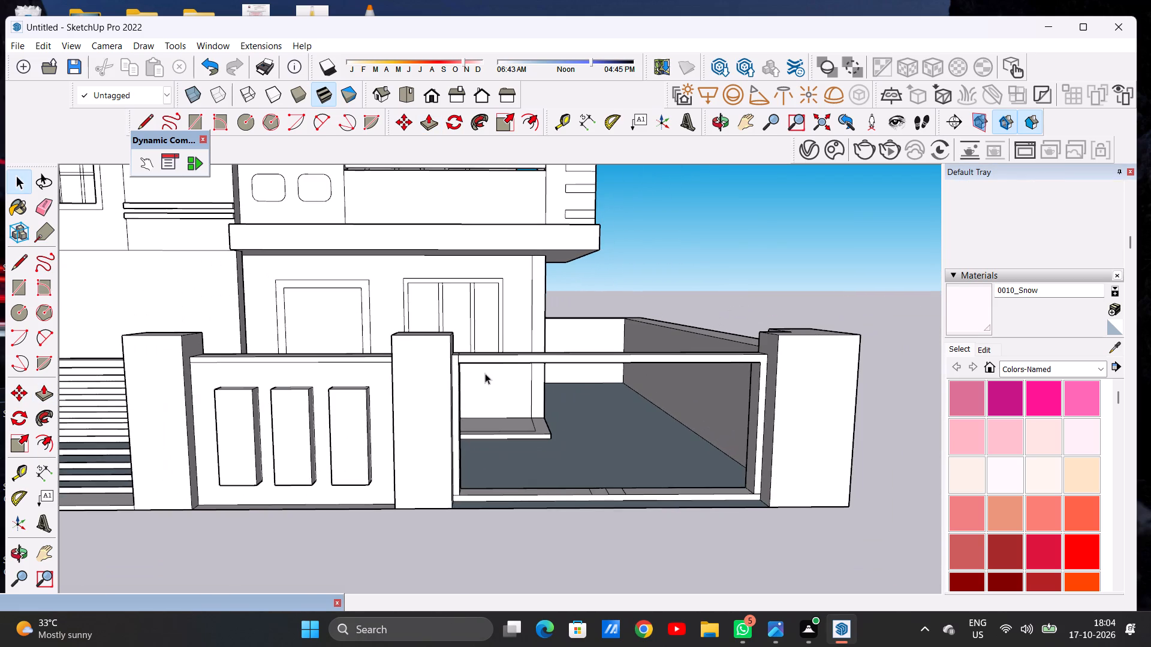
middle_click_drag(495, 392, 486, 379)
scroll(439, 347, "up", 8)
scroll(447, 339, "down", 1)
scroll(447, 339, "up", 8)
key("e")
left_click_drag(456, 335, 471, 335)
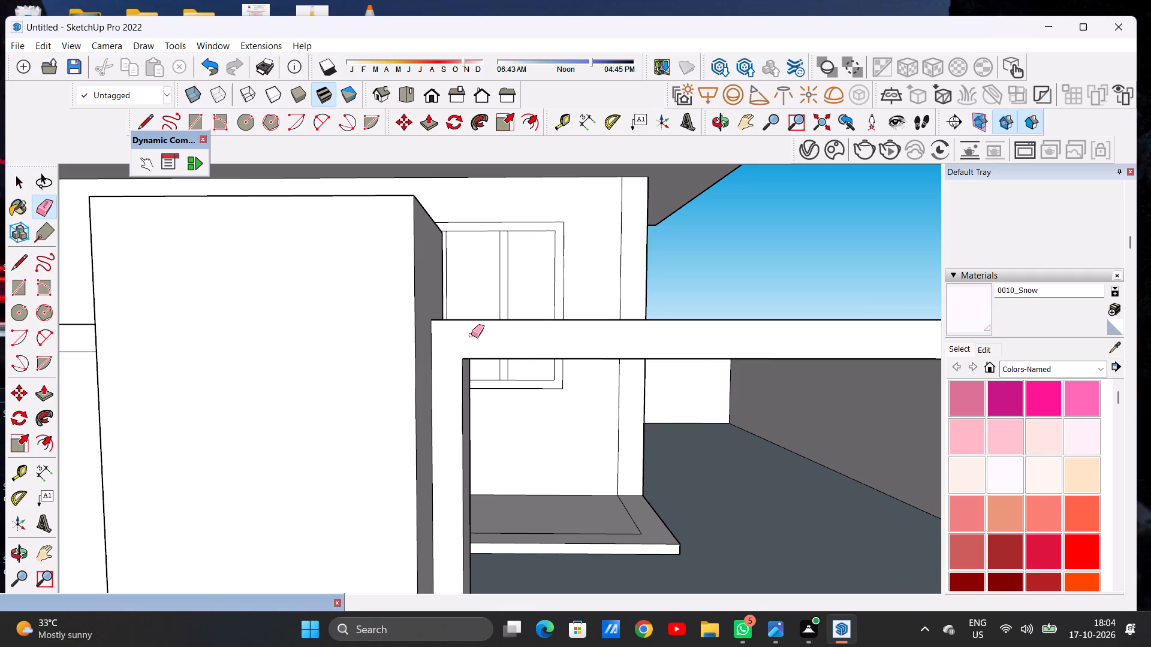
key("space")
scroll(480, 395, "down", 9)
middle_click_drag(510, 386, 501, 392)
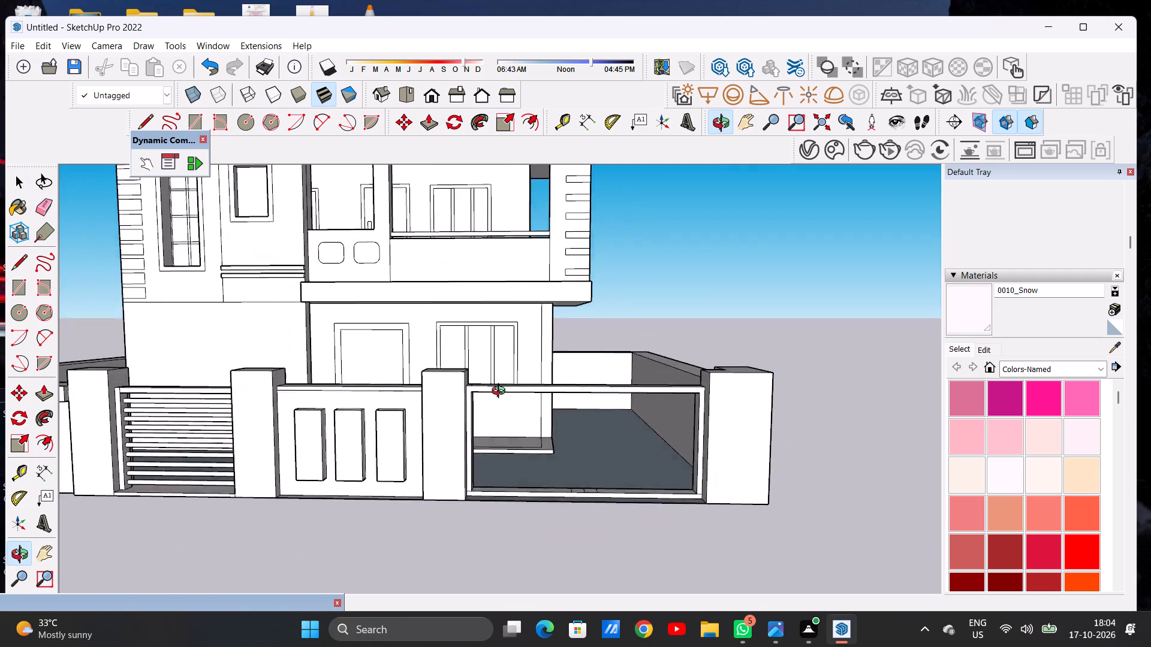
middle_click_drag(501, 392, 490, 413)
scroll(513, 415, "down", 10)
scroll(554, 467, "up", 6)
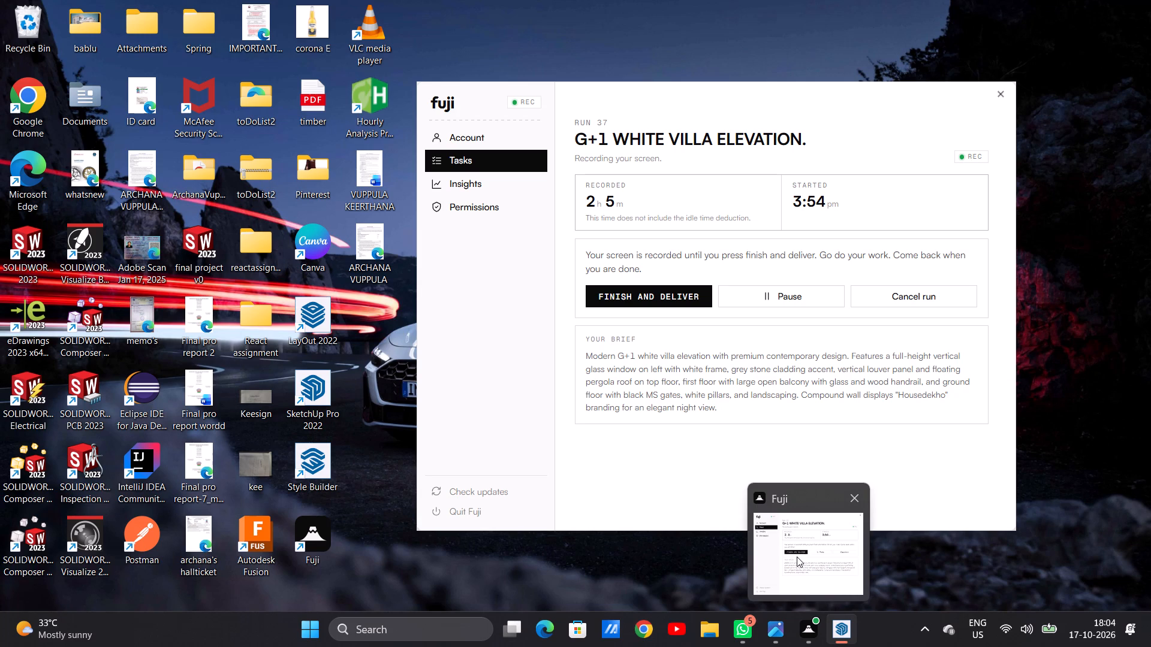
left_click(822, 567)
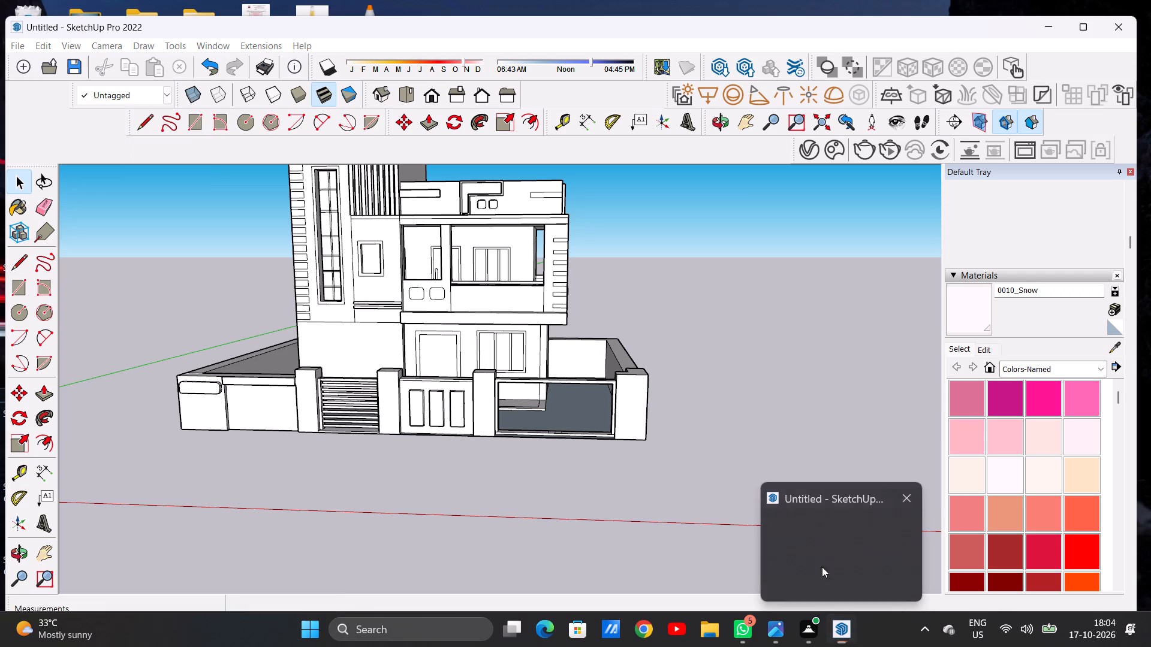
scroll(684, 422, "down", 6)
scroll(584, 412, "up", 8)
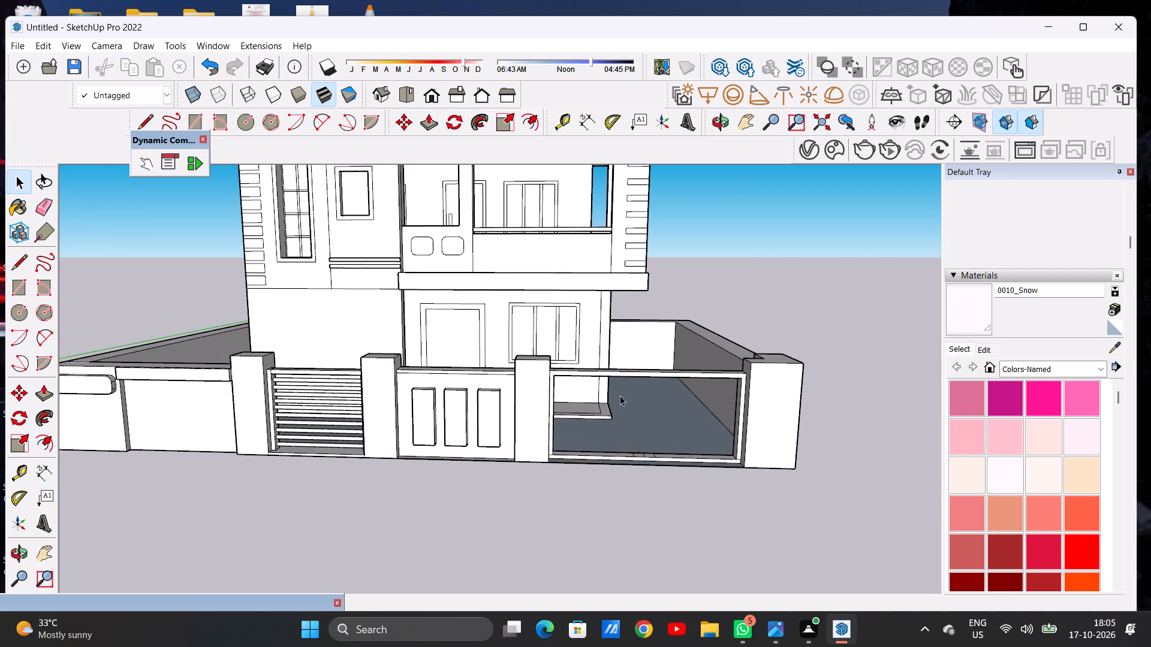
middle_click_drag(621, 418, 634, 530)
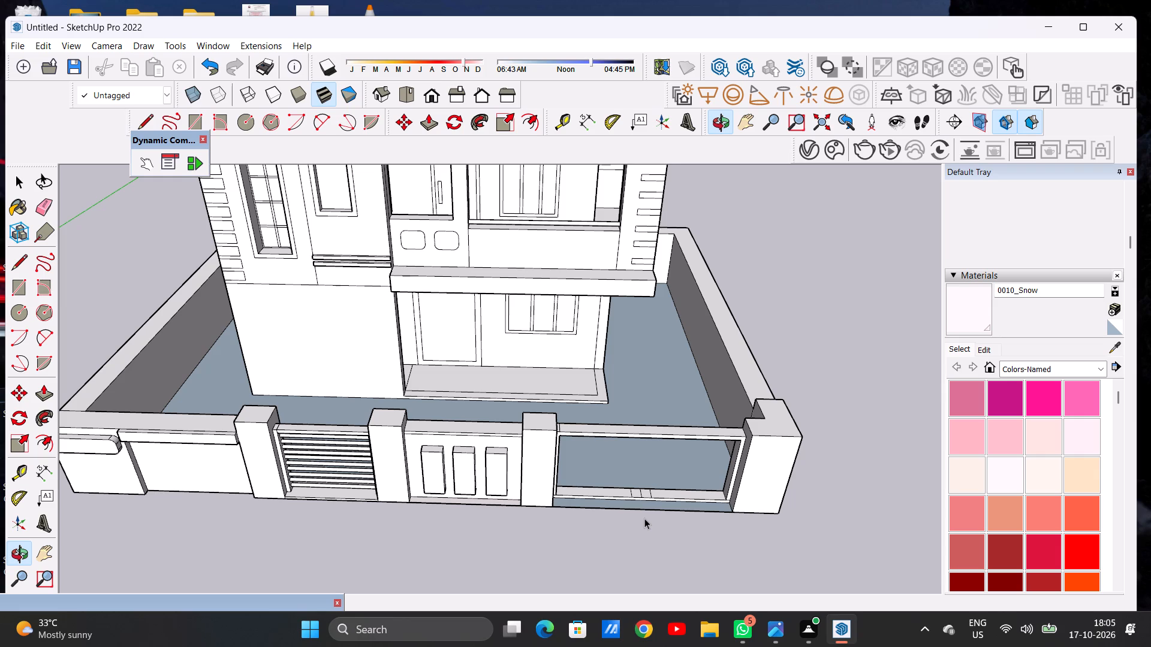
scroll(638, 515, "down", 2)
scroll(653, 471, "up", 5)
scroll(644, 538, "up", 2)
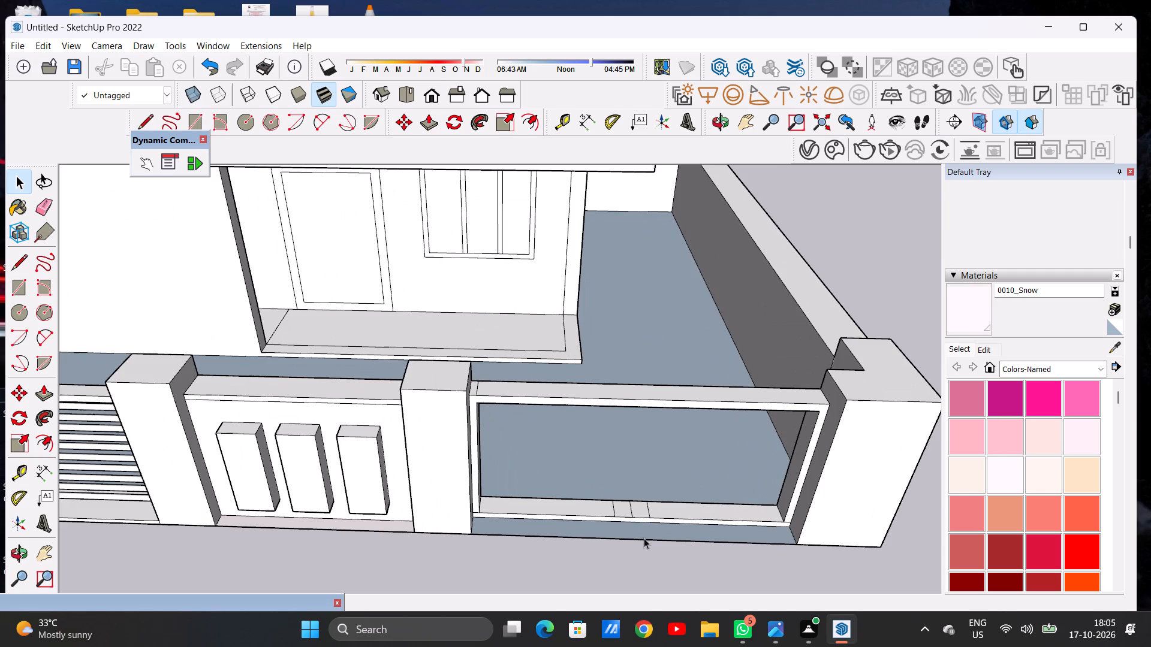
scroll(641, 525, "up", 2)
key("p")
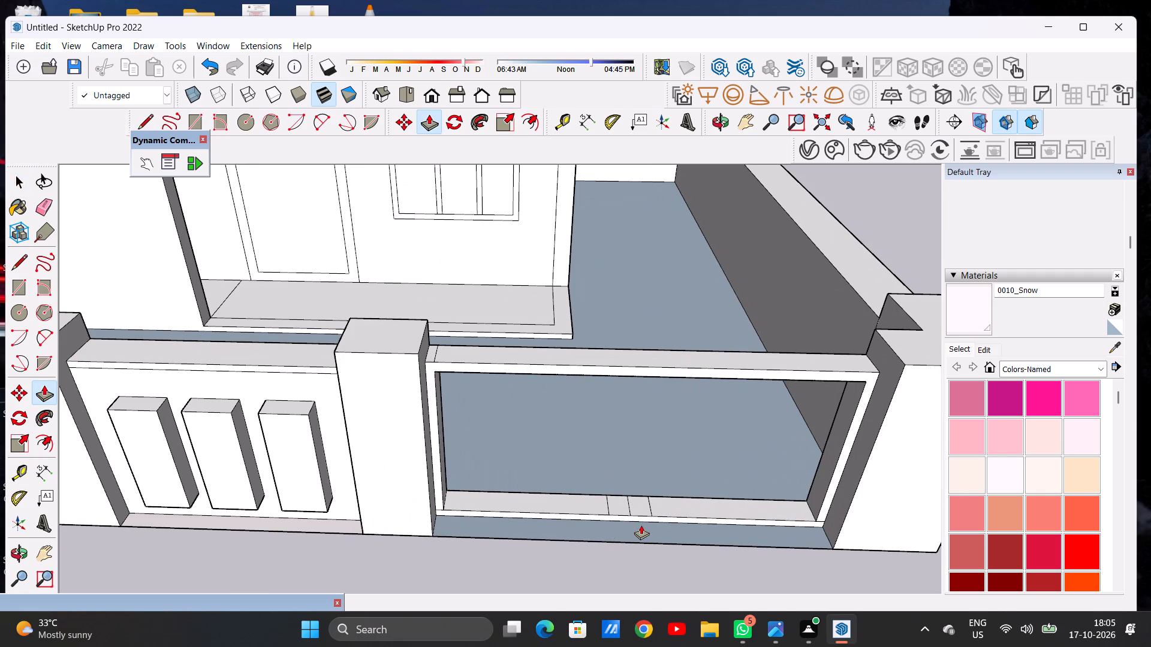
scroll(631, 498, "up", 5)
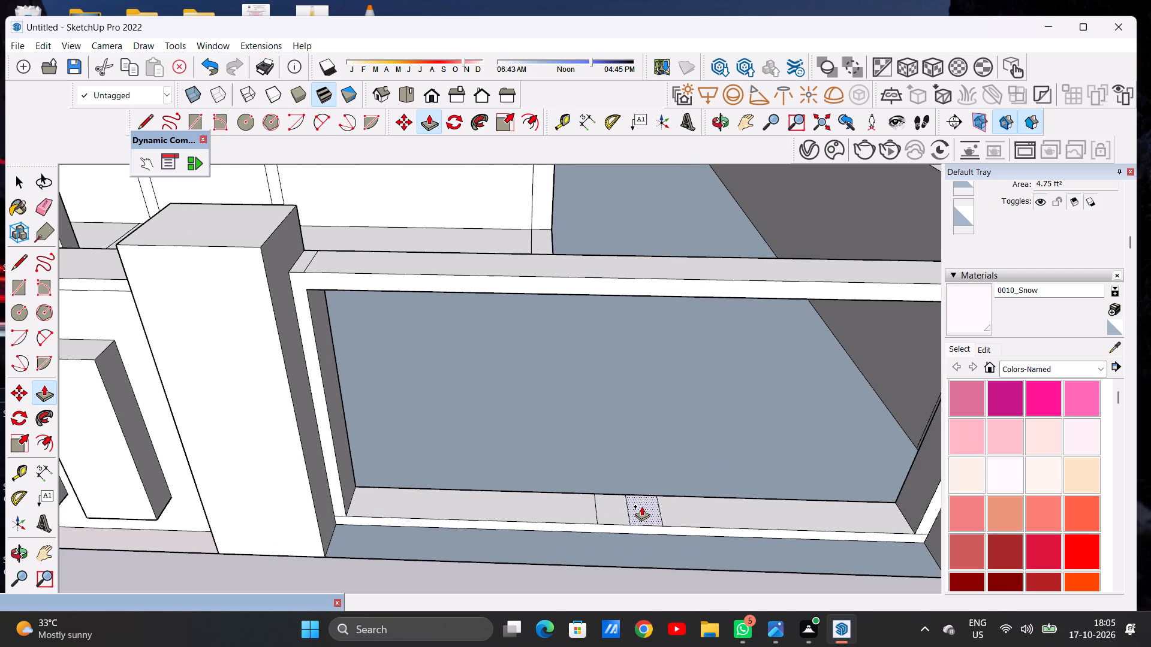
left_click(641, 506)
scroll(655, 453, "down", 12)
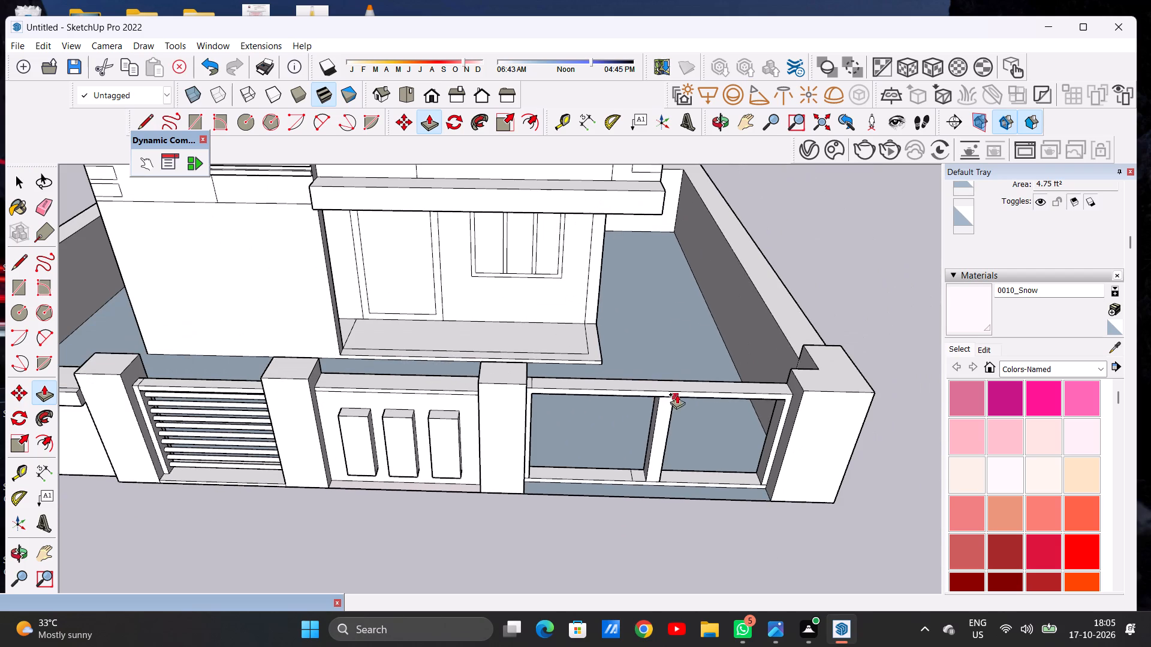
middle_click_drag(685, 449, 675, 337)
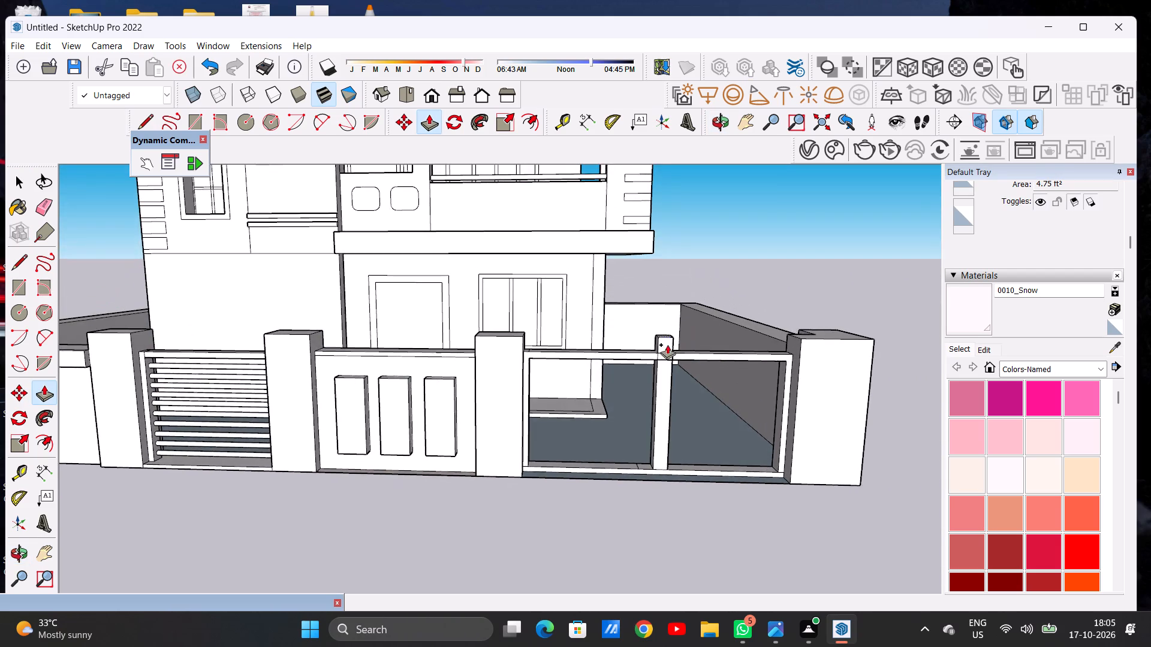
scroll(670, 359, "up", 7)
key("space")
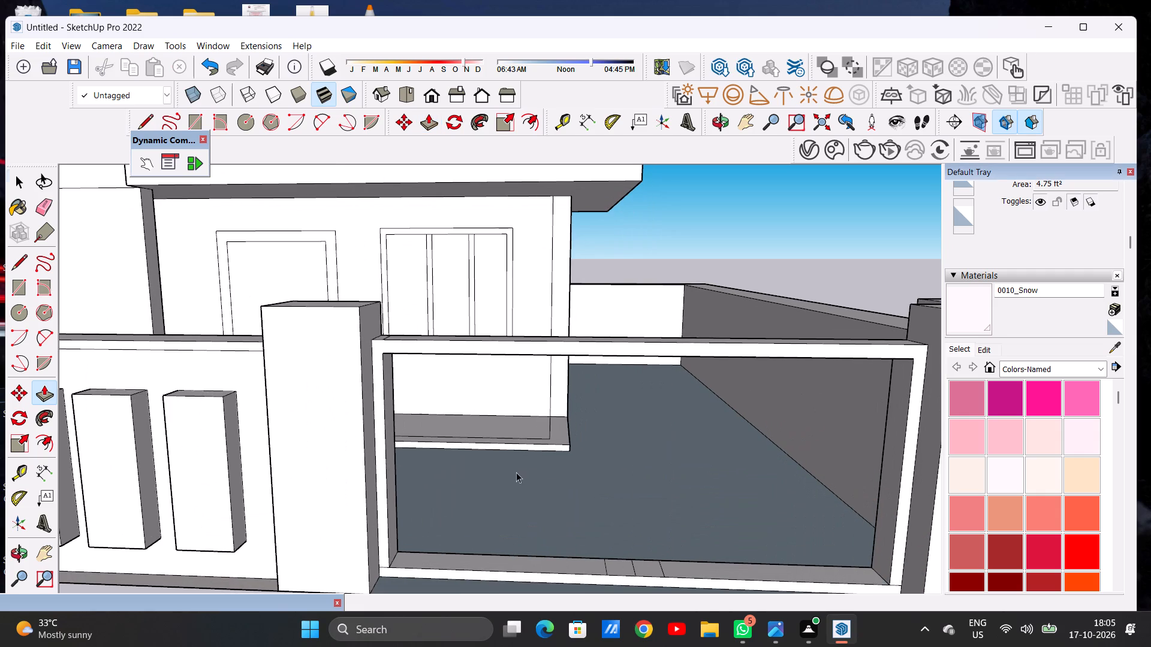
Draw two lines across the bottom rail's top face, each halfway between the middle line and an outer line.
scroll(510, 476, "down", 5)
middle_click_drag(564, 491, 580, 581)
scroll(592, 591, "up", 1)
scroll(592, 591, "down", 1)
scroll(592, 591, "up", 3)
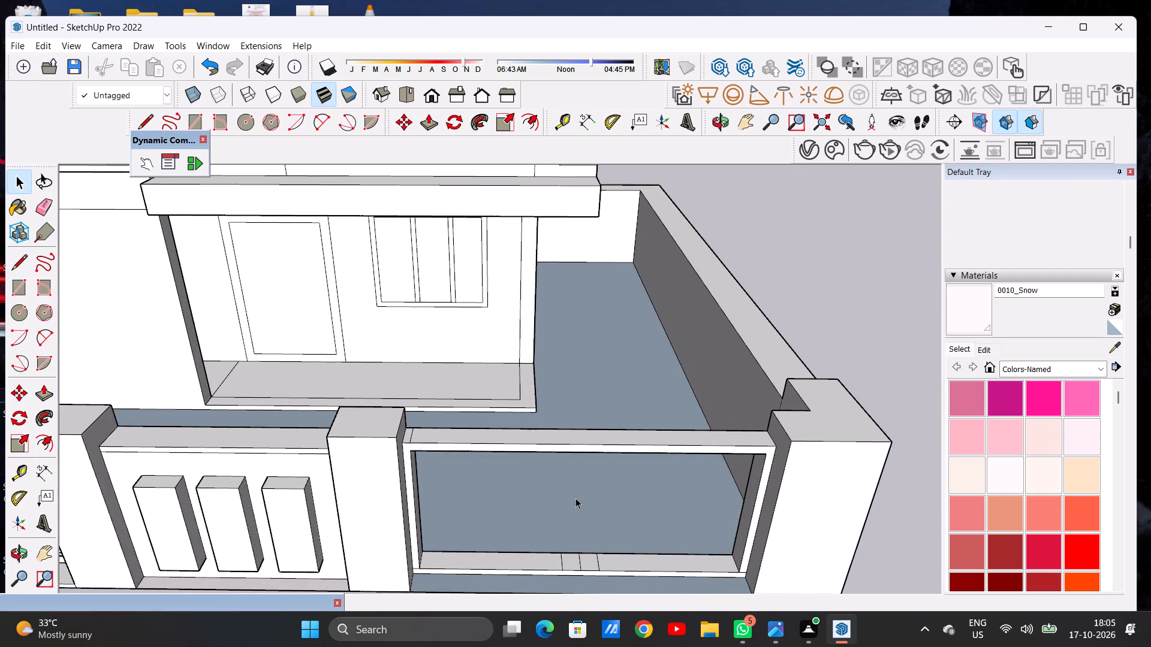
scroll(575, 448, "down", 4)
middle_click_drag(580, 518, 584, 585)
scroll(578, 534, "up", 12)
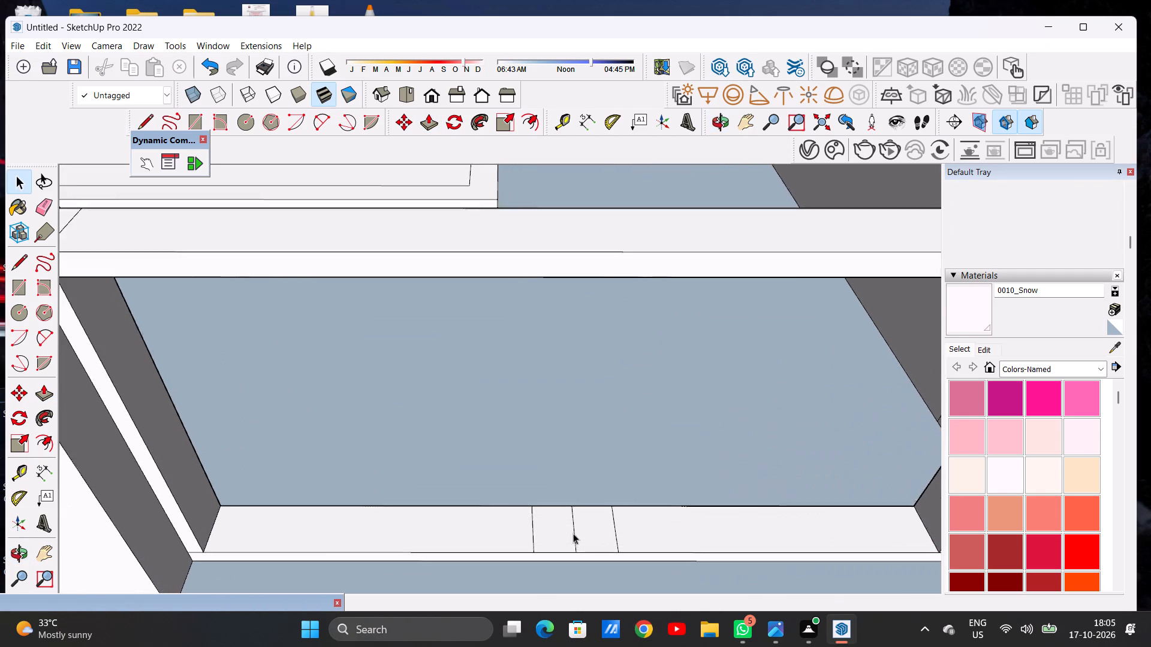
scroll(573, 533, "up", 2)
scroll(561, 510, "down", 5)
scroll(563, 524, "up", 4)
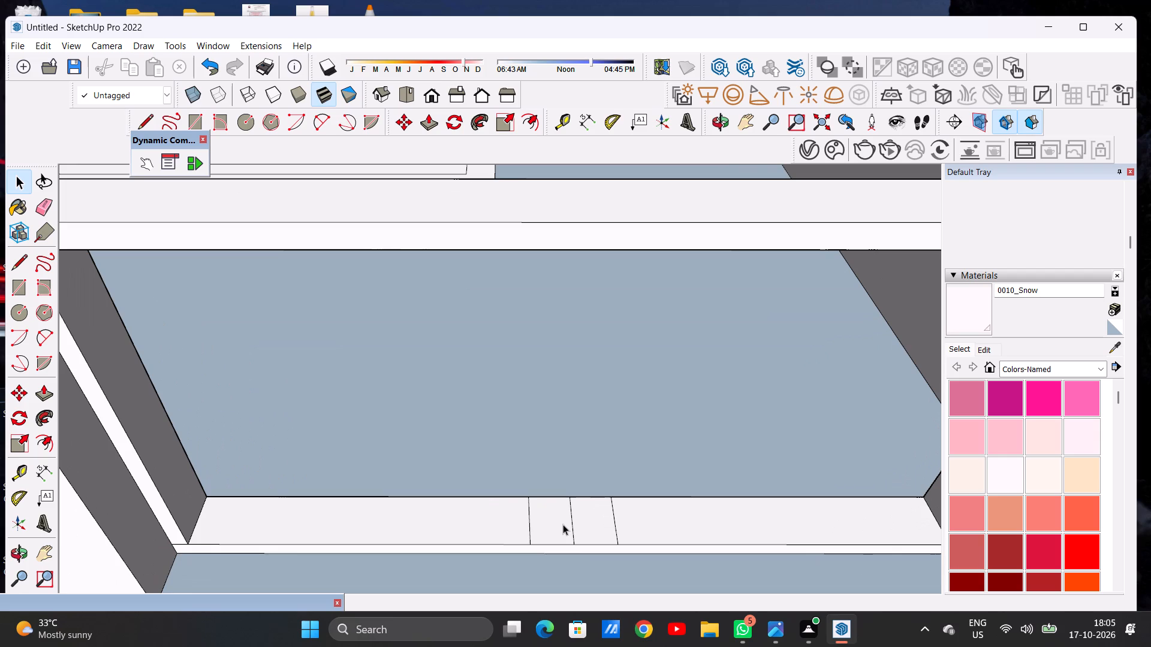
key("l")
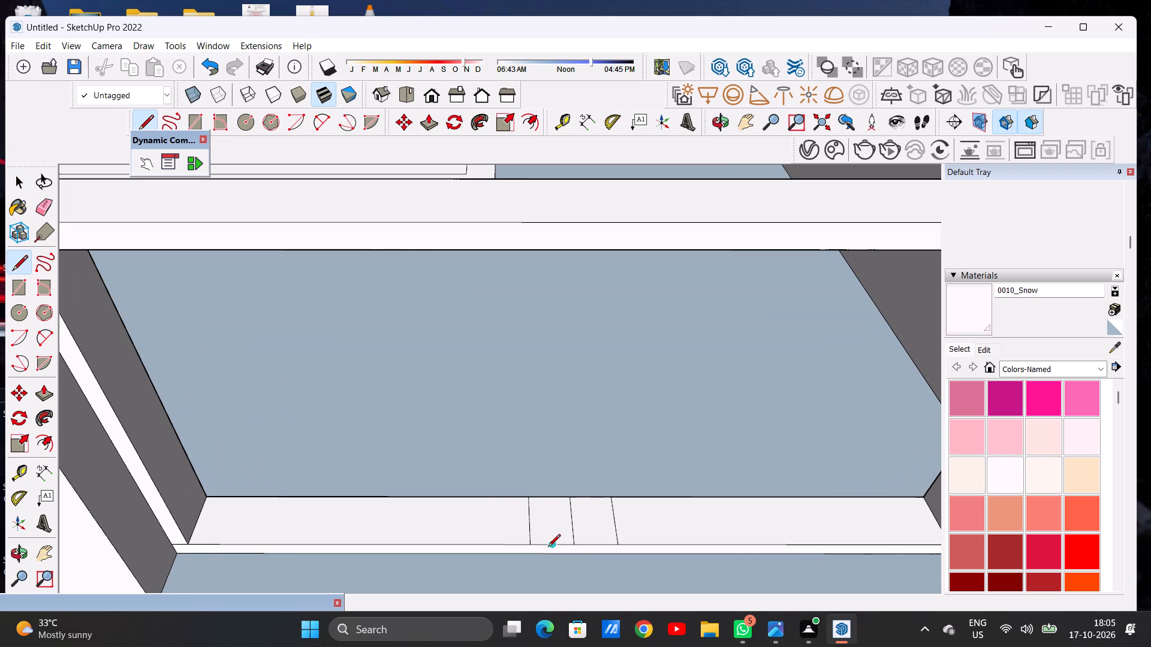
scroll(544, 545, "up", 2)
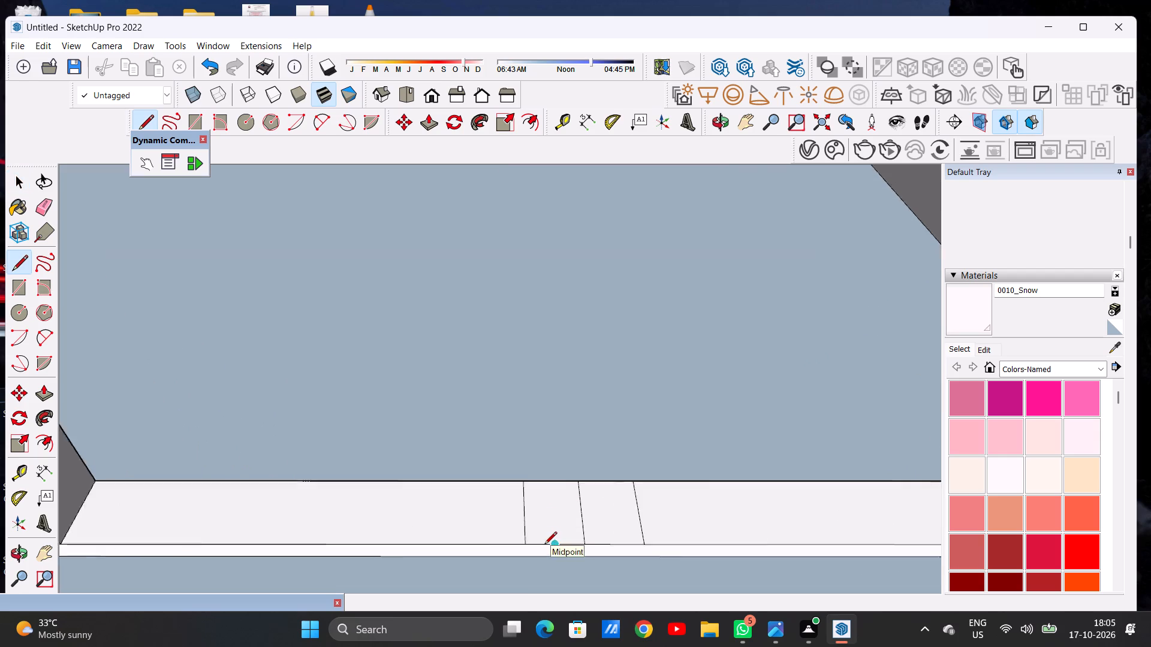
scroll(544, 545, "up", 4)
left_click(556, 545)
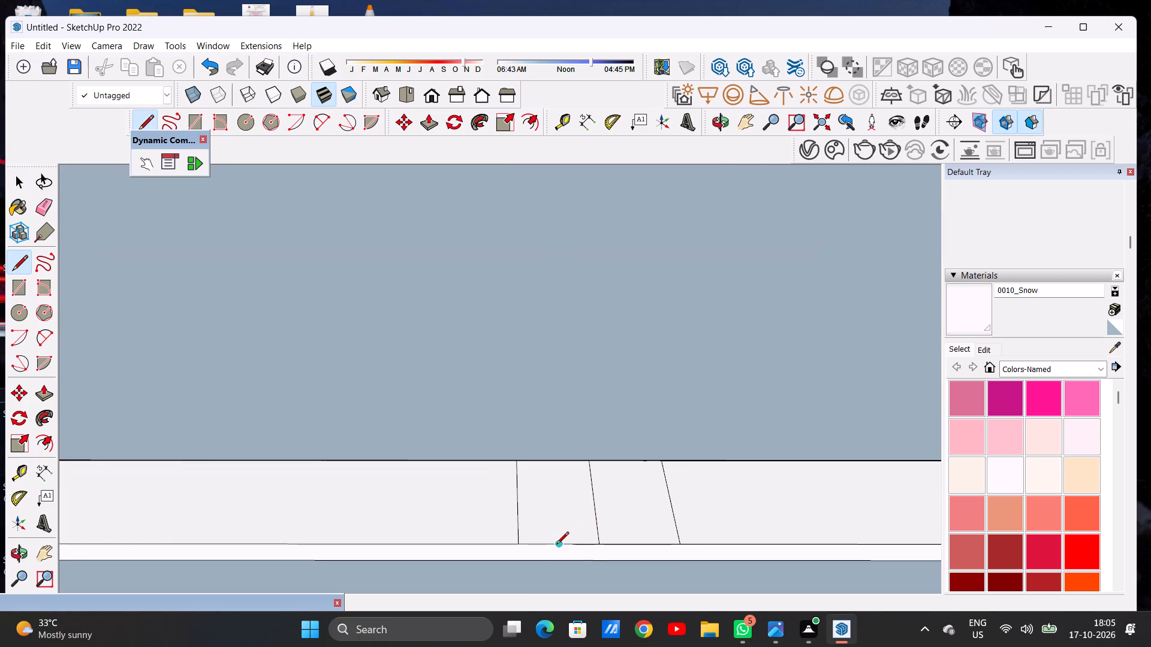
left_click(559, 463)
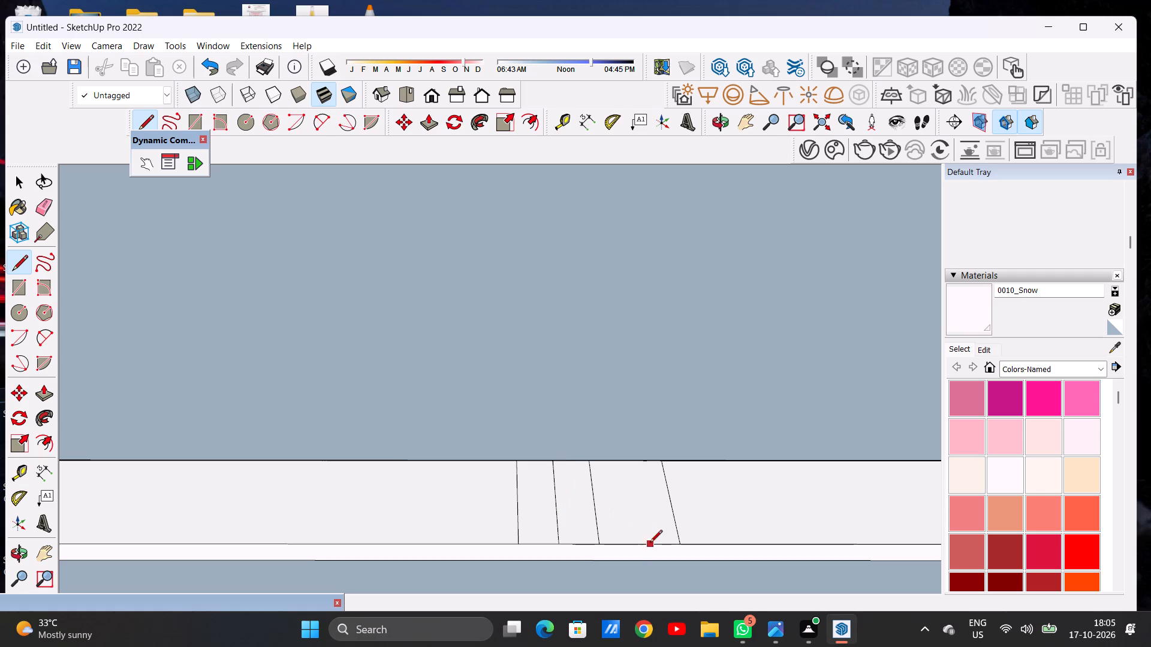
left_click(638, 545)
left_click(630, 461)
Erase the two outermost lines on the bottom rail's top face, keeping the three closely spaced lines at the middle.
key("space")
type("E")
left_click_drag(661, 499, 676, 499)
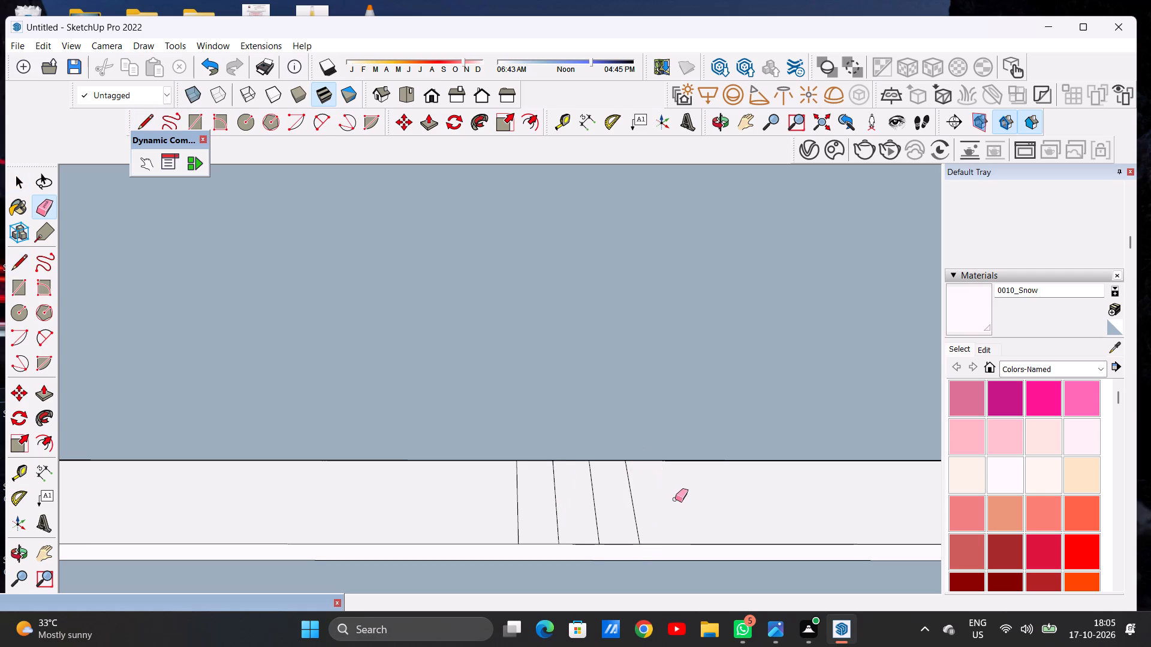
left_click_drag(528, 509, 513, 510)
key("space")
Push/Pull the narrow middle strip nearer the corner pillar up from the bottom rail to the underside of the top rail.
scroll(543, 525, "down", 14)
scroll(575, 530, "up", 2)
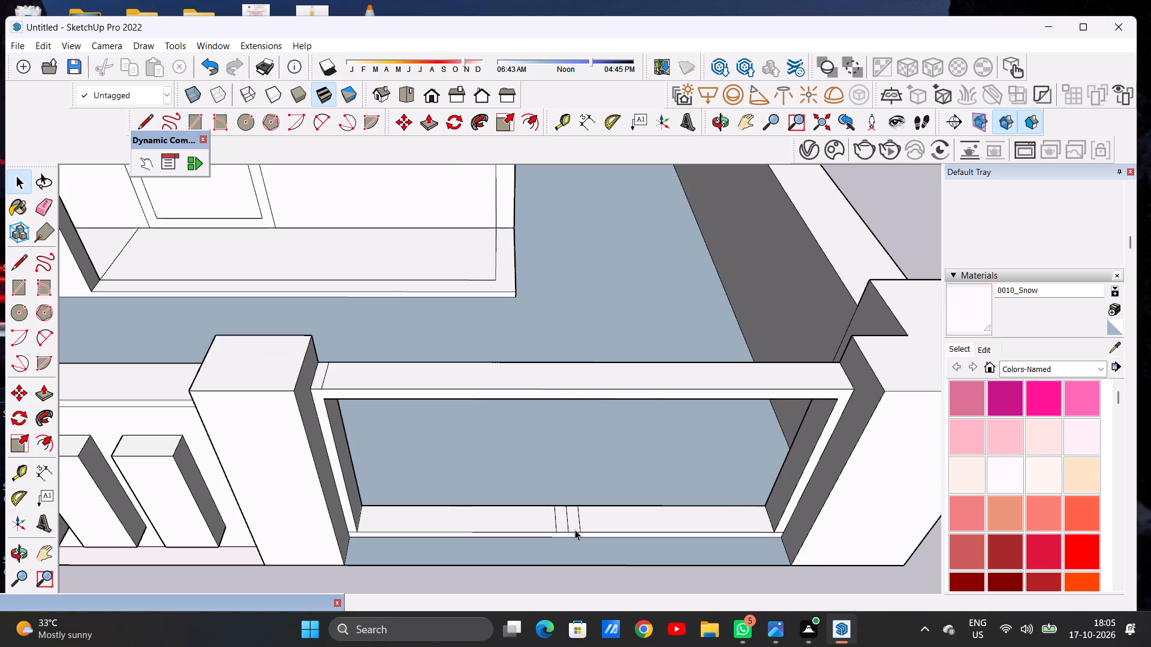
key("p")
scroll(583, 530, "up", 6)
left_click(570, 508)
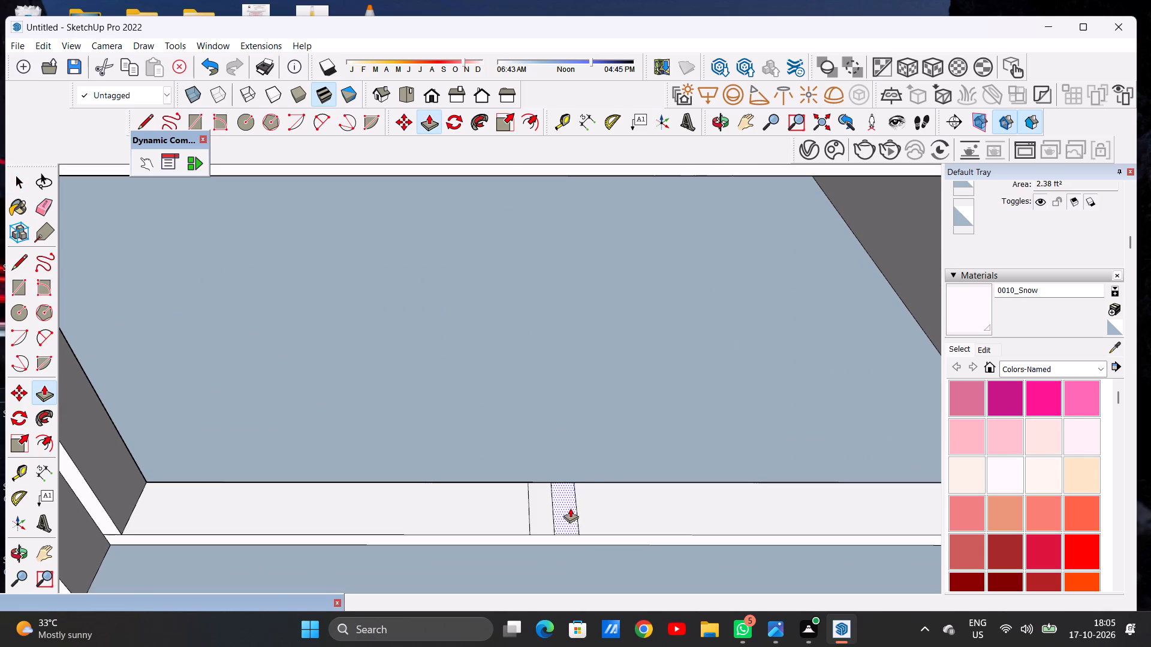
scroll(582, 468, "down", 12)
scroll(590, 396, "up", 1)
middle_click_drag(594, 434, 571, 386)
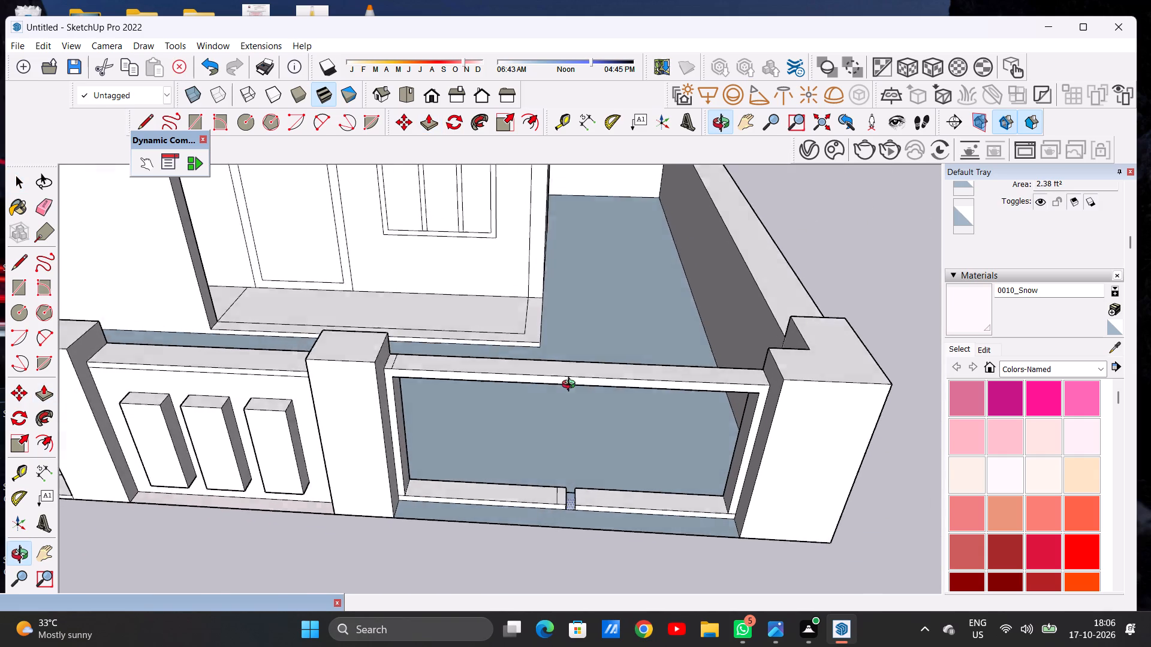
middle_click_drag(571, 386, 574, 342)
scroll(578, 363, "up", 5)
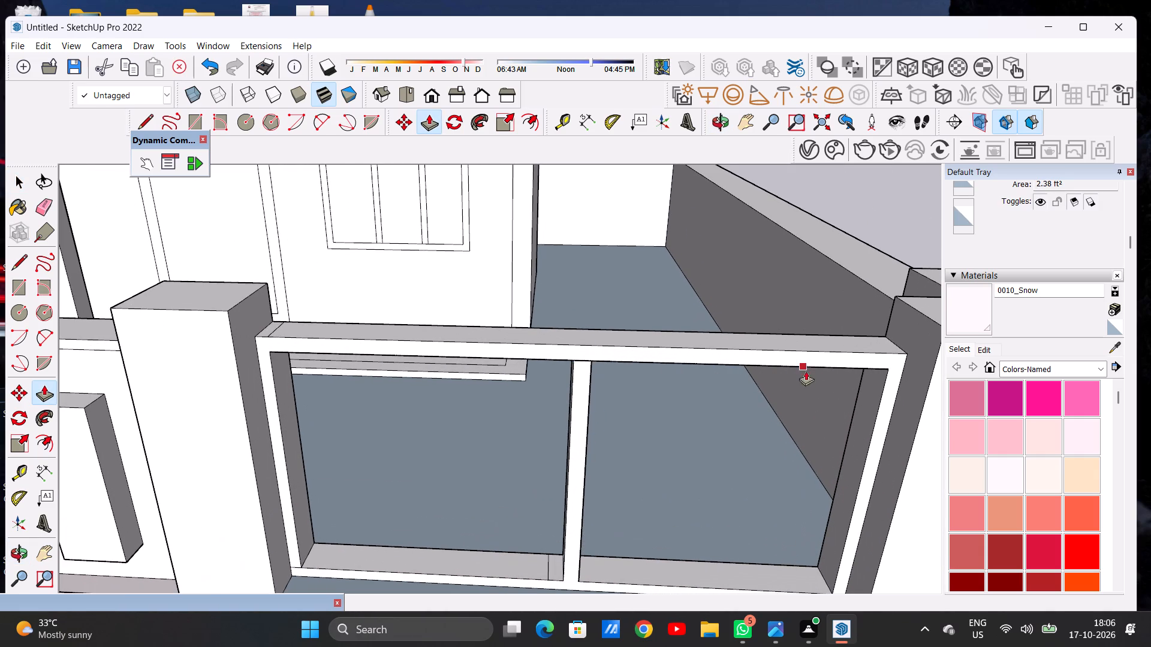
left_click(884, 370)
Push/Pull the other narrow middle strip up to the underside of the top rail, beside the first centre upright.
scroll(474, 442, "down", 5)
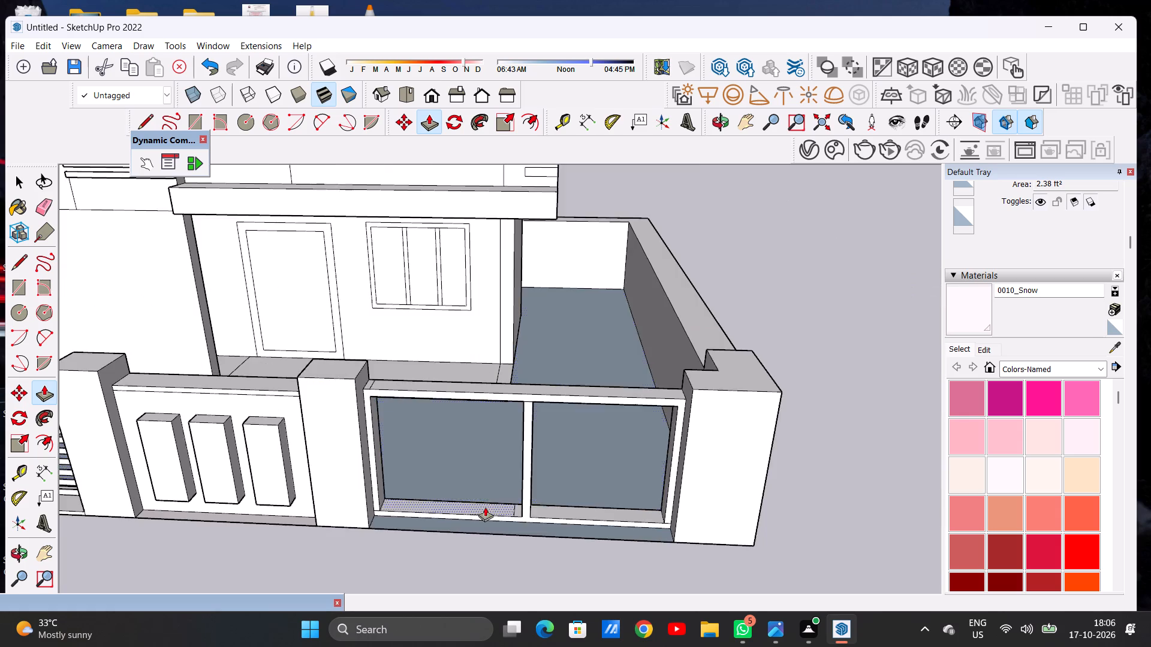
scroll(492, 503, "up", 18)
left_click(535, 527)
scroll(543, 439, "down", 9)
scroll(550, 388, "down", 9)
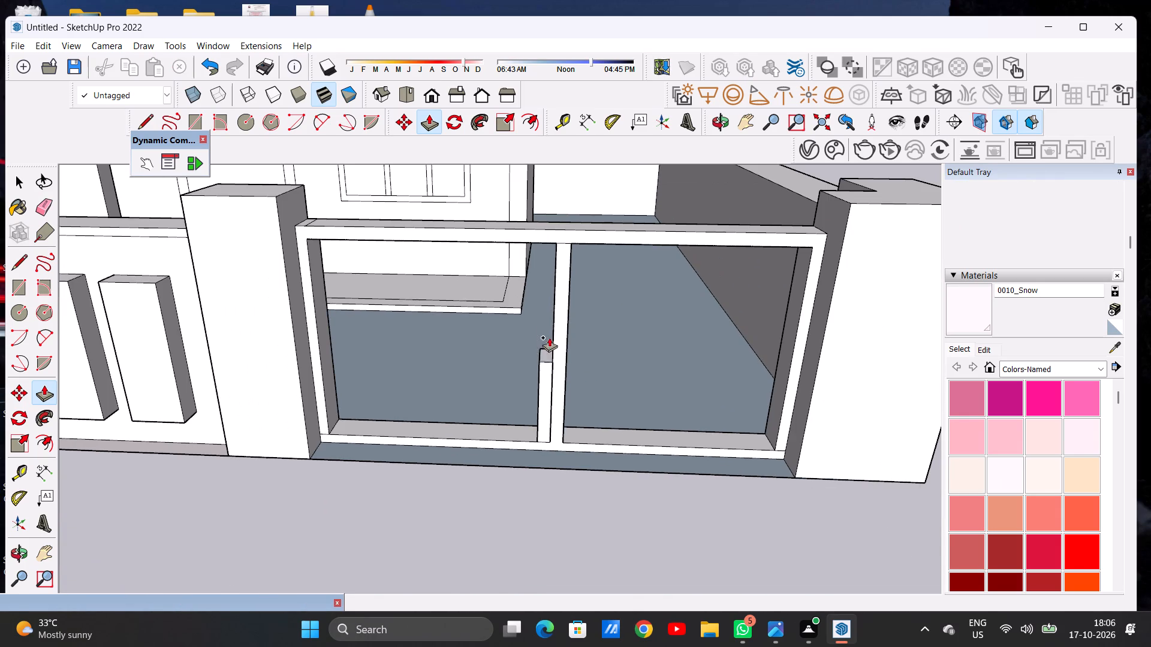
scroll(559, 249, "up", 4)
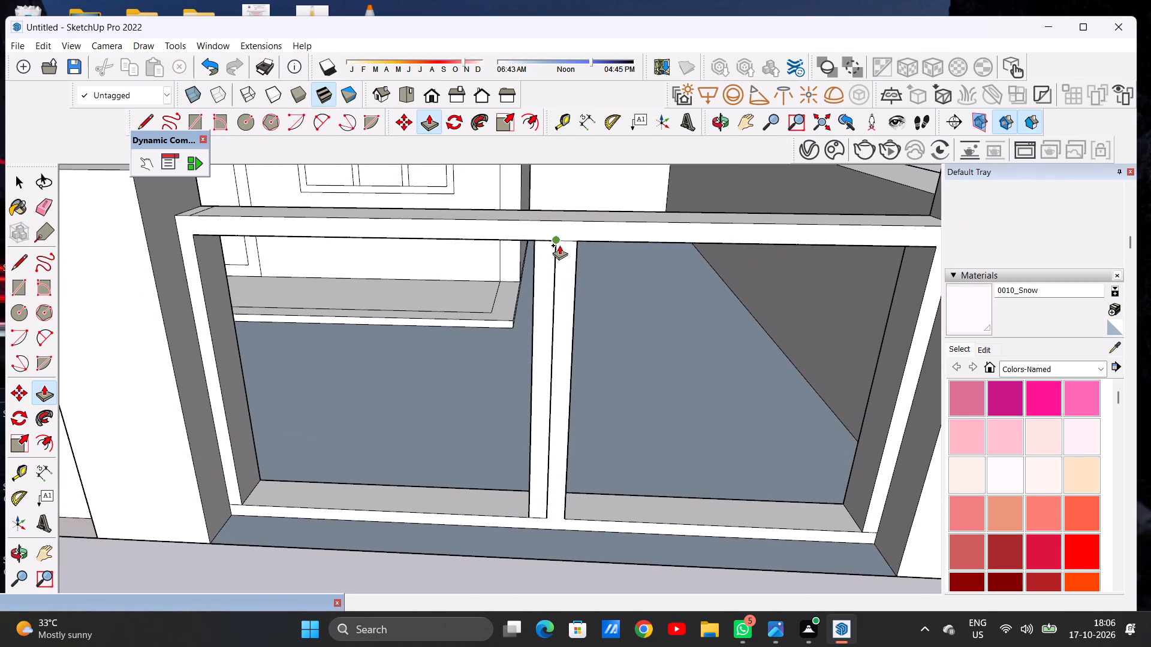
left_click(559, 245)
key("space")
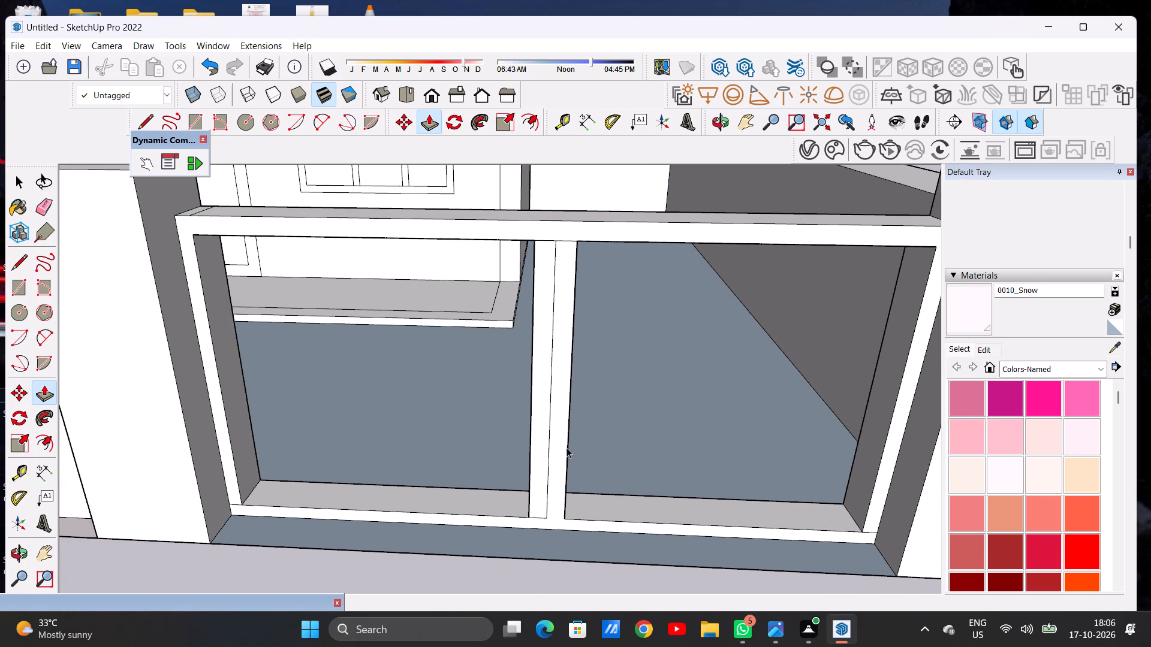
Draw a line across the front base of the centre upright nearer the corner pillar, along the bottom rail's top edge.
scroll(552, 528, "up", 4)
key("l")
scroll(552, 528, "up", 5)
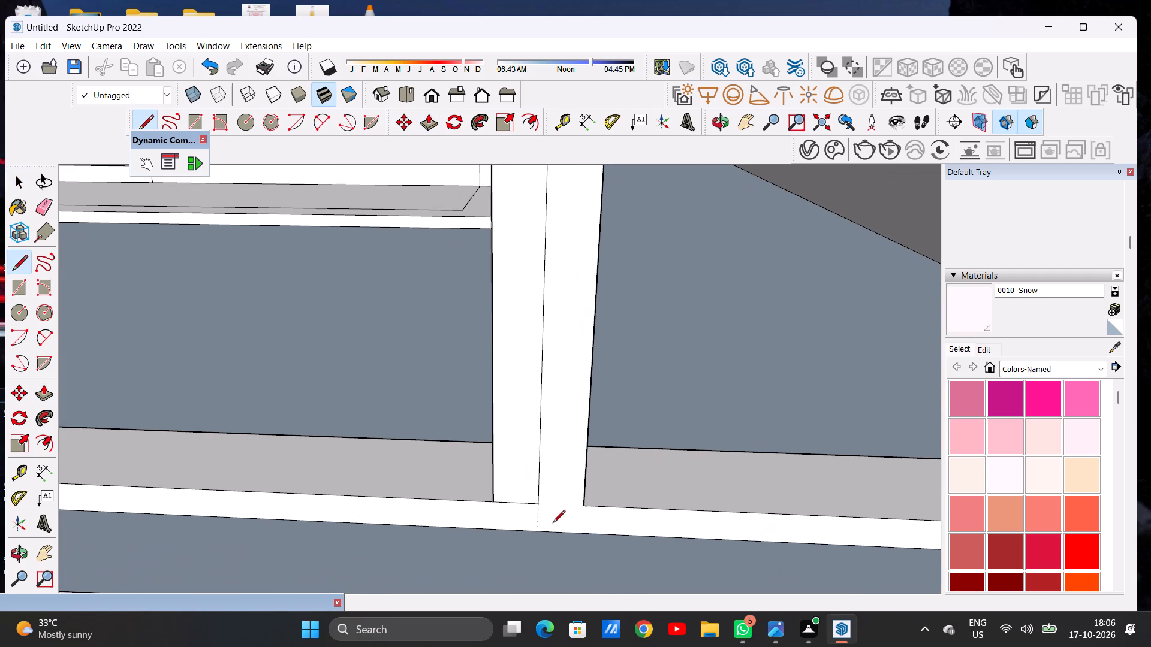
left_click(540, 503)
left_click(581, 506)
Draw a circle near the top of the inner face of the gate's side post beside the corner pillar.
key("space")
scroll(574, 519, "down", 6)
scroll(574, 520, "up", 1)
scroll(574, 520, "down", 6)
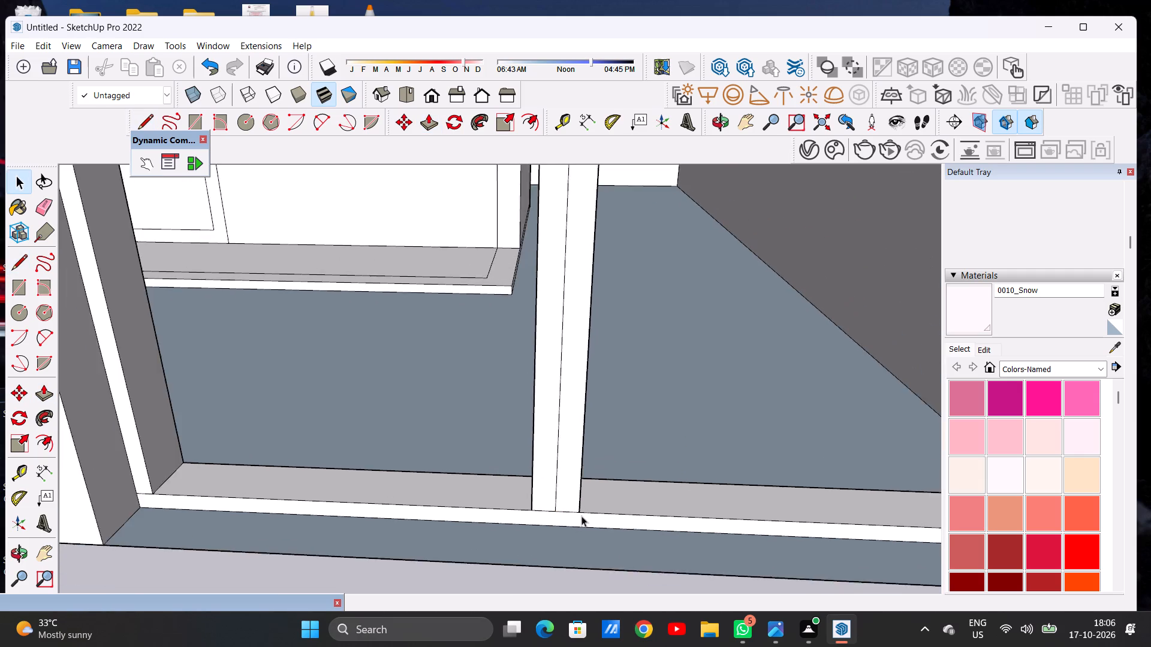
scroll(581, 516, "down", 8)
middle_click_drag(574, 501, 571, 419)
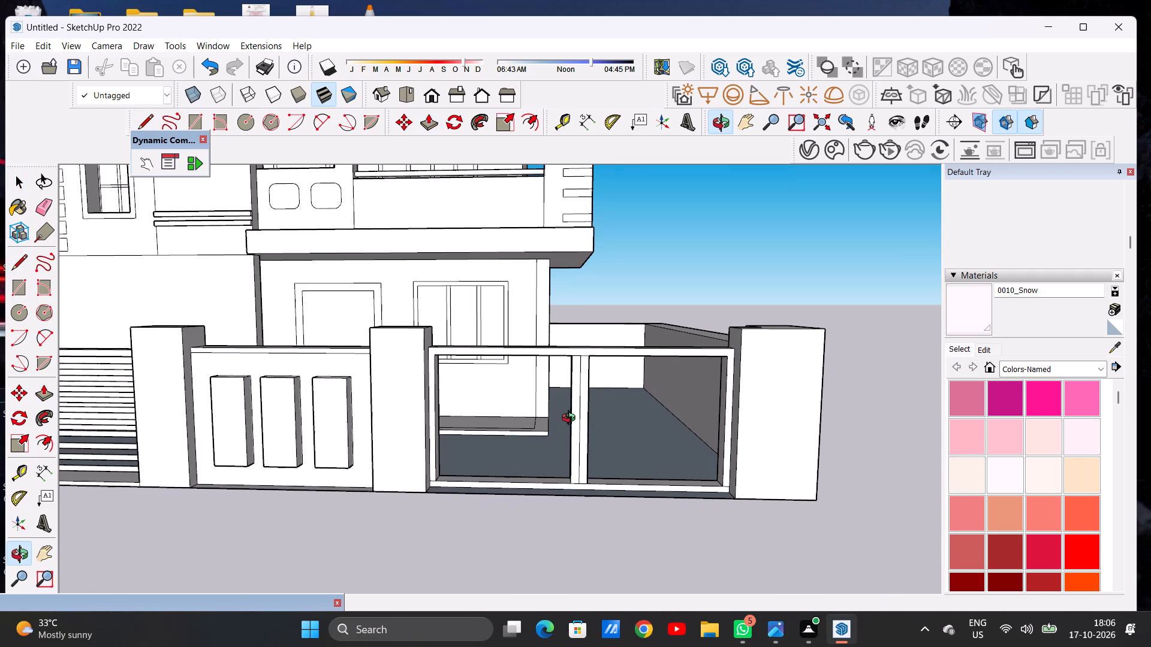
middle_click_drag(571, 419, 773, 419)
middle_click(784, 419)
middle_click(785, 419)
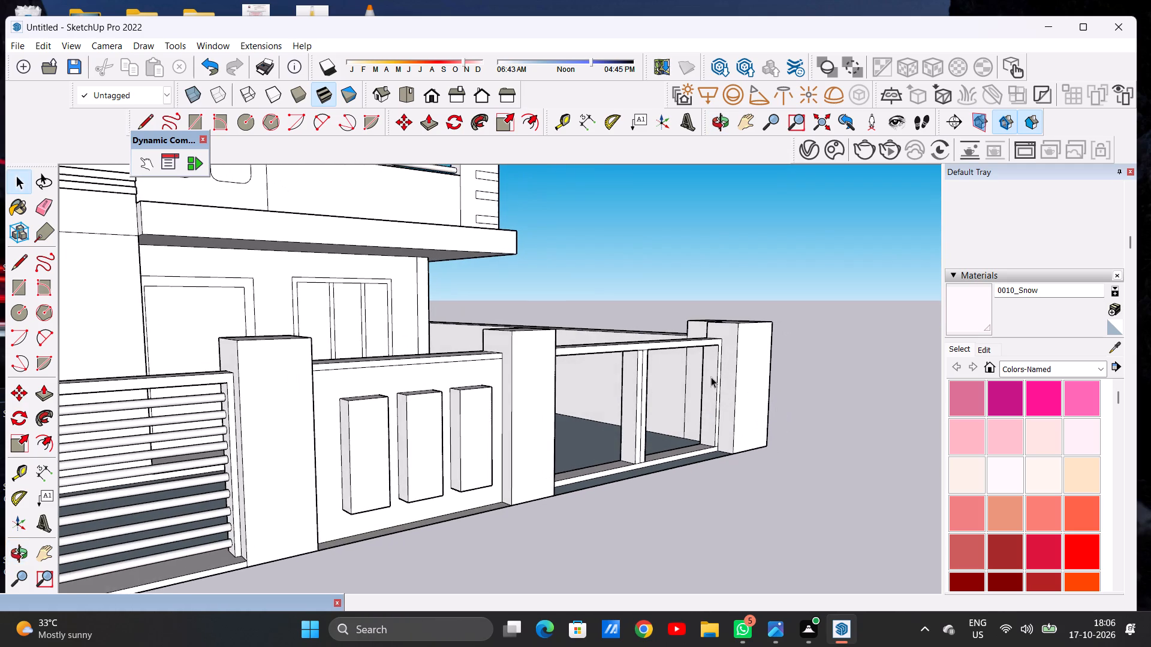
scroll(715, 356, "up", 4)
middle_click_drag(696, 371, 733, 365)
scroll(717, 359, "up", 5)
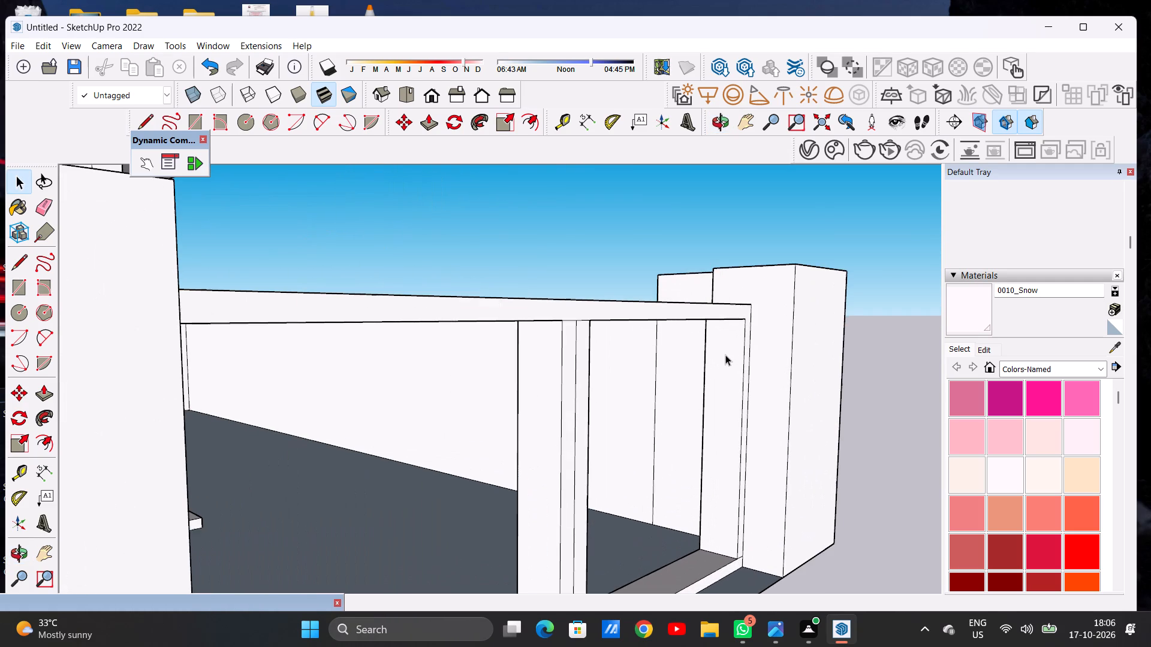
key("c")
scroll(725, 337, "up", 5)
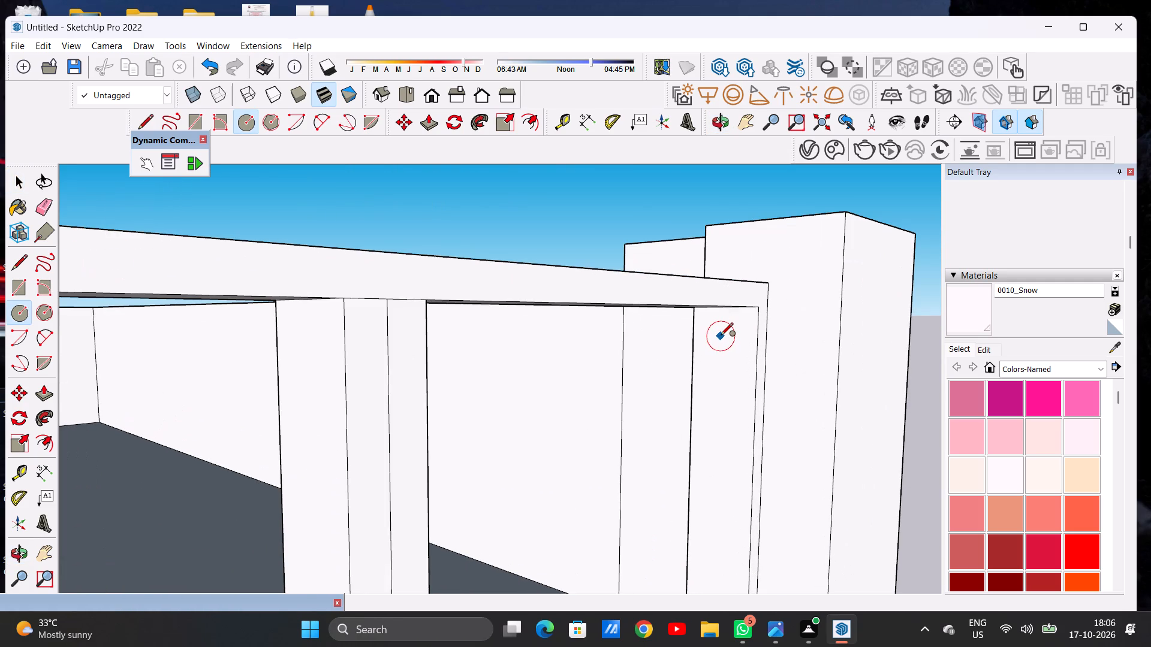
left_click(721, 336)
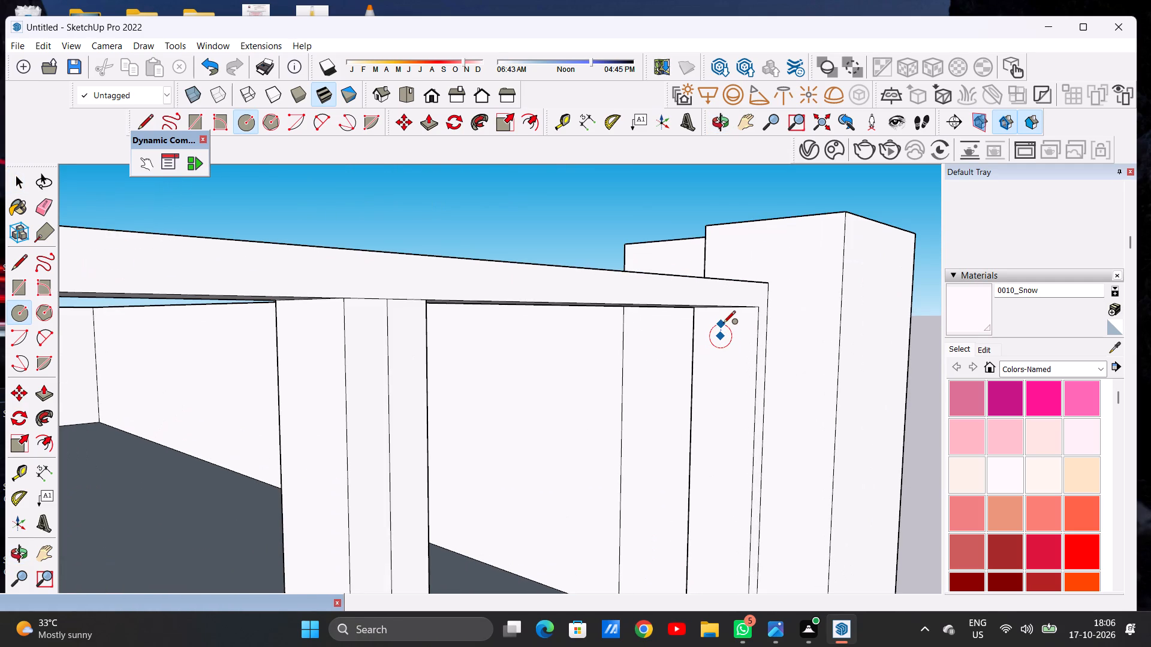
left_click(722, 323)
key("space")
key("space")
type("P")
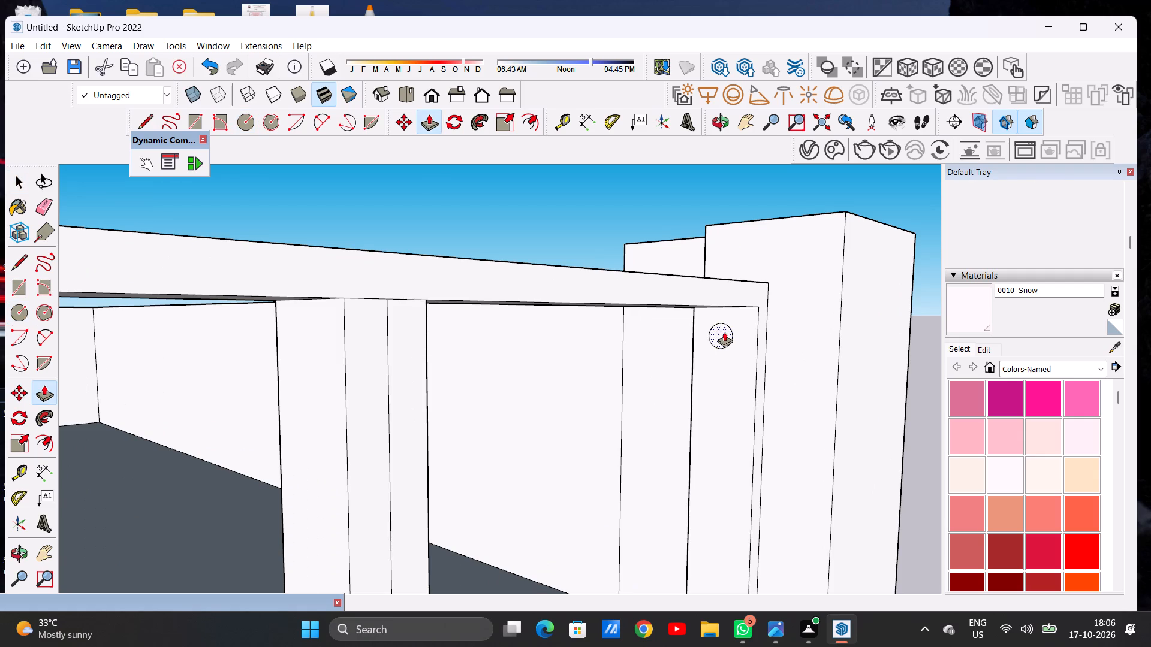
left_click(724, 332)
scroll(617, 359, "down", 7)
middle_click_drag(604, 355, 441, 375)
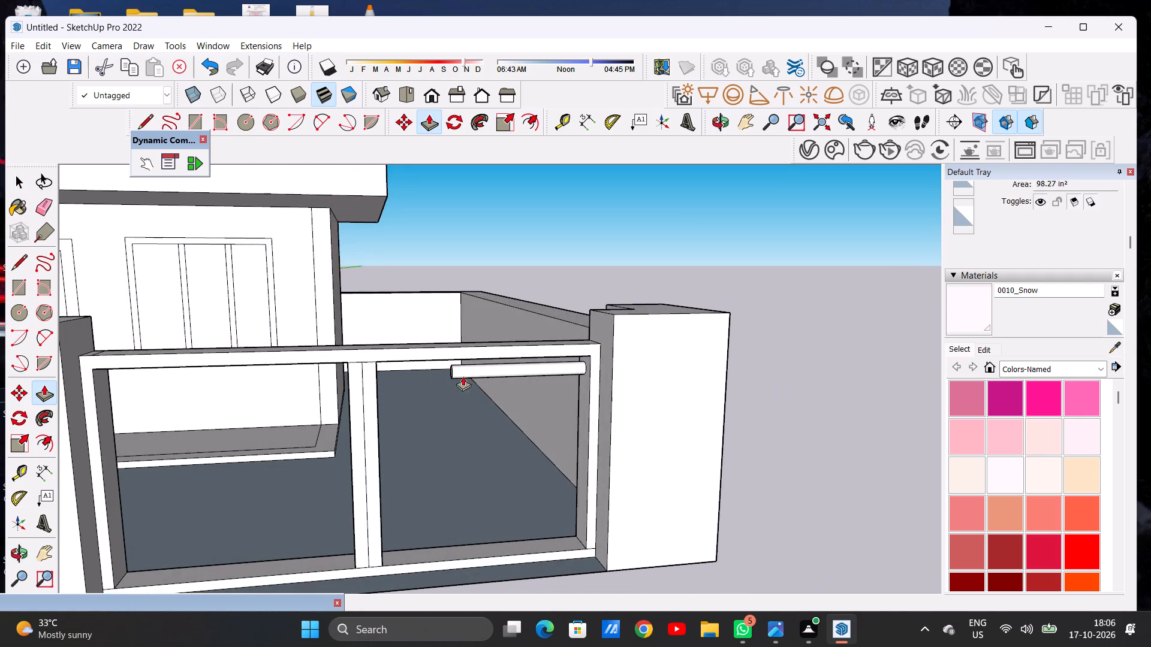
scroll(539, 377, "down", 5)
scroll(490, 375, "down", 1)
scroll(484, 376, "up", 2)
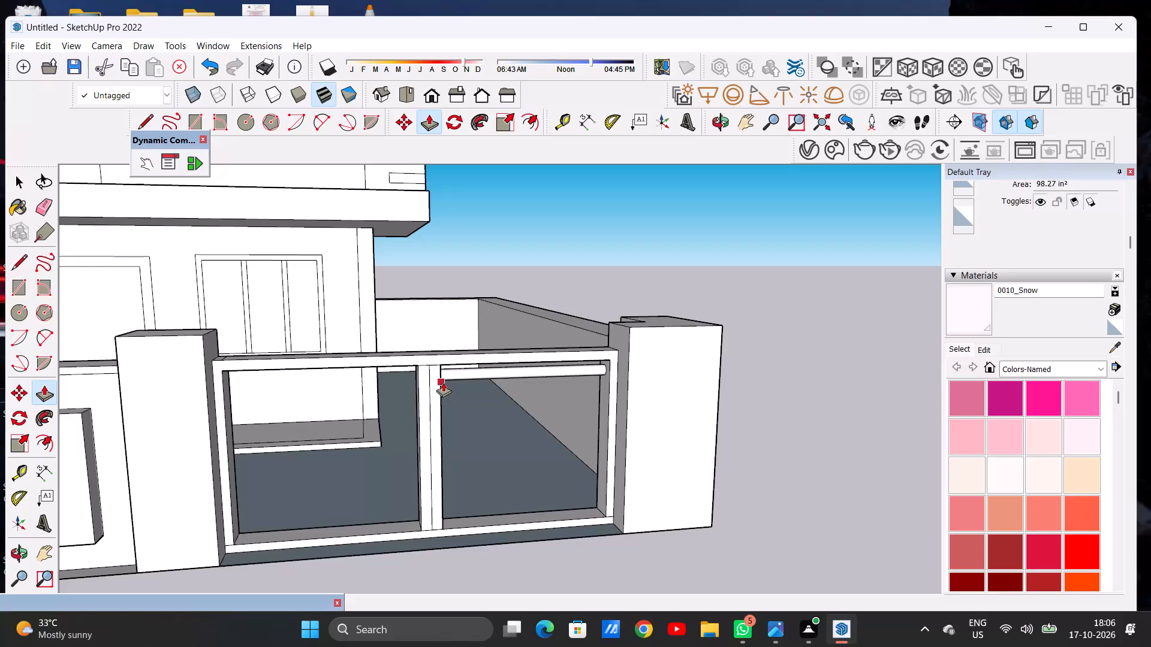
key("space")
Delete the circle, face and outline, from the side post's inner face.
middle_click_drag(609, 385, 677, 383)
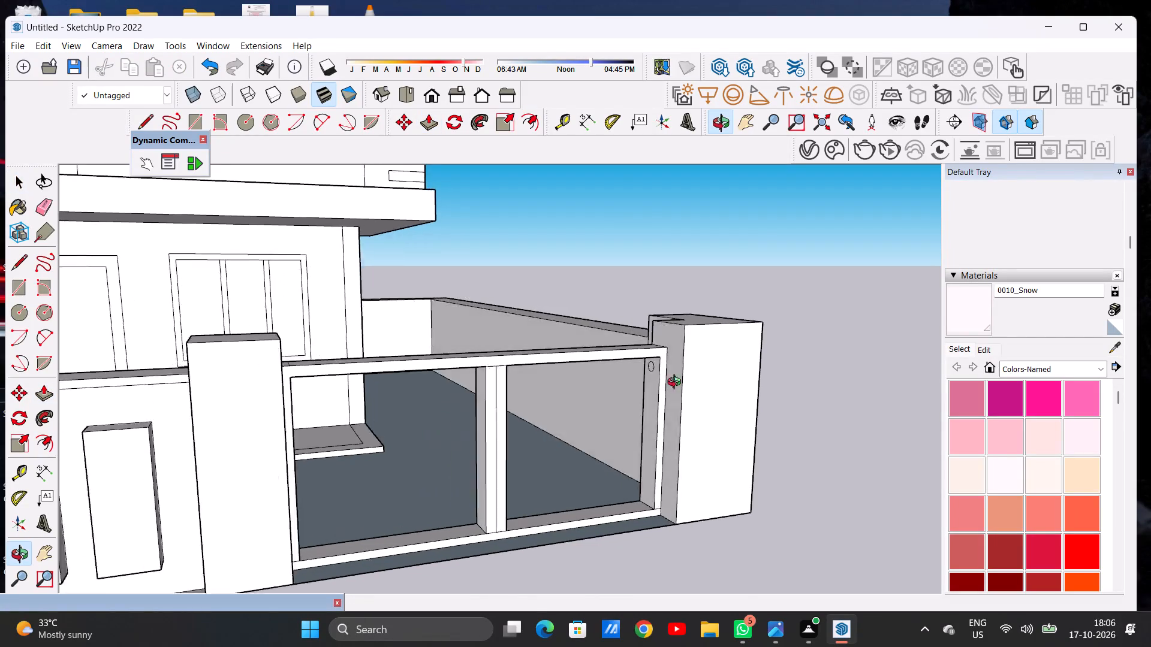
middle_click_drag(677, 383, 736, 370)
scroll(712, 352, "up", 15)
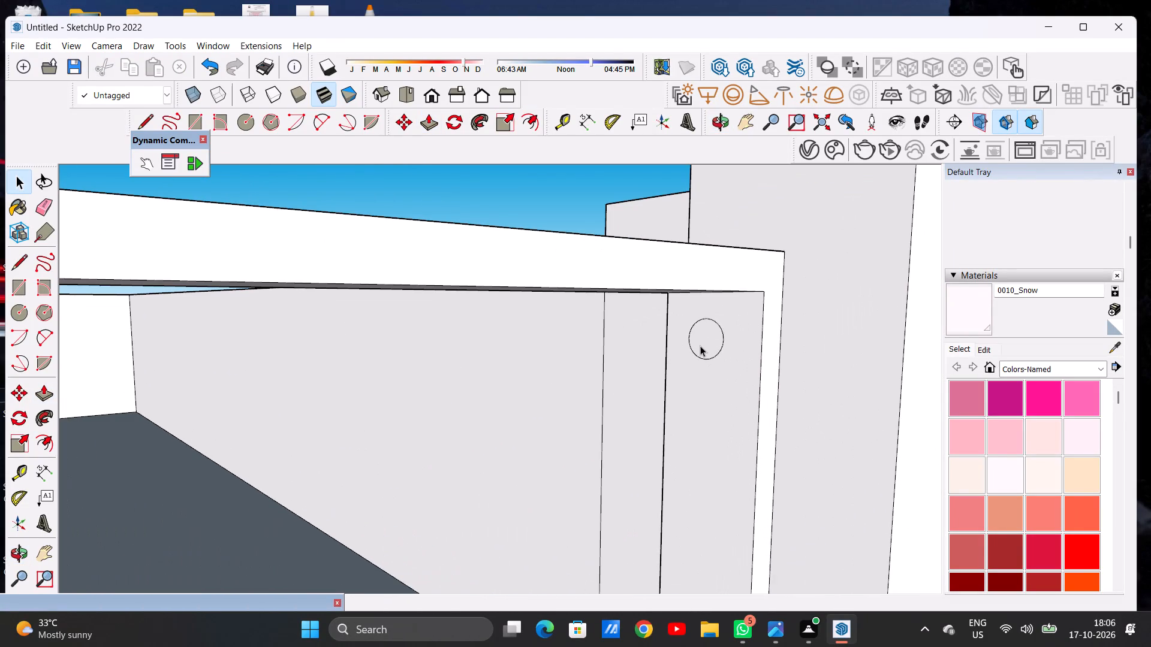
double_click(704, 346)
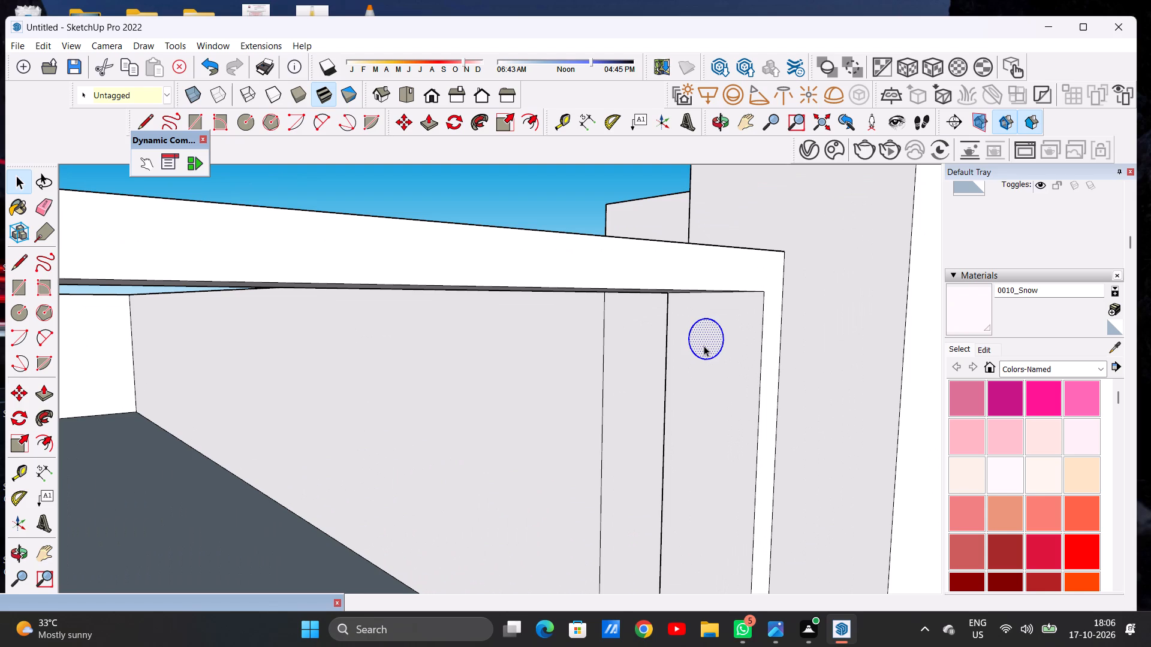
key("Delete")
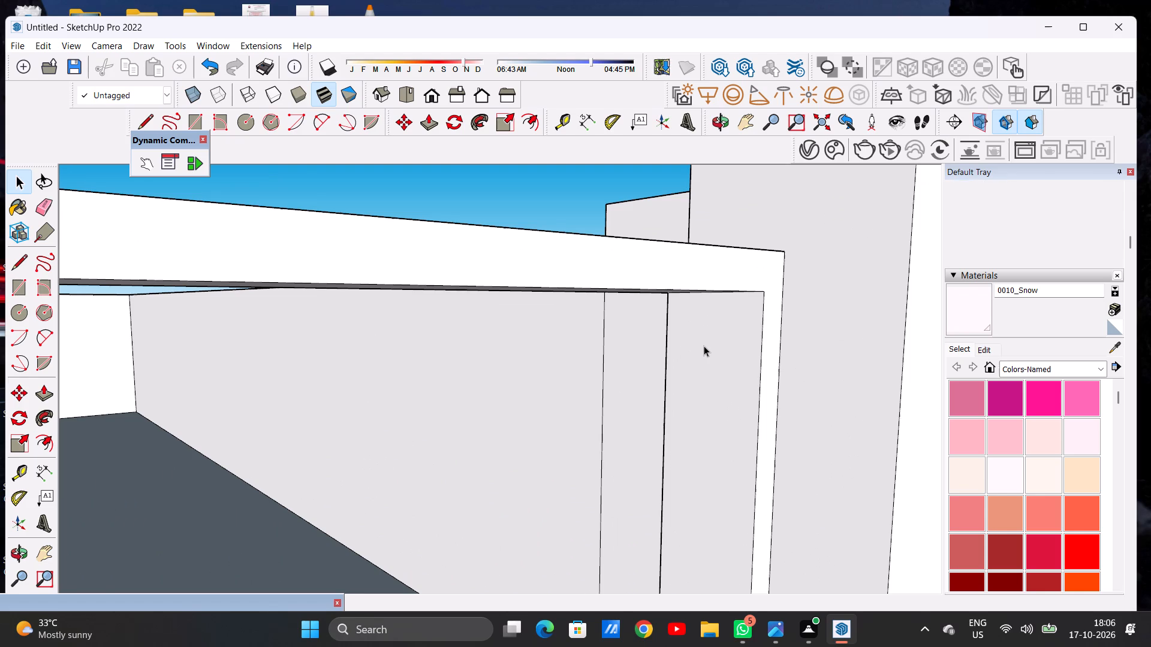
Draw a smaller circle near the top of the side post's inner face, just below the top rail.
key("c")
left_click(704, 346)
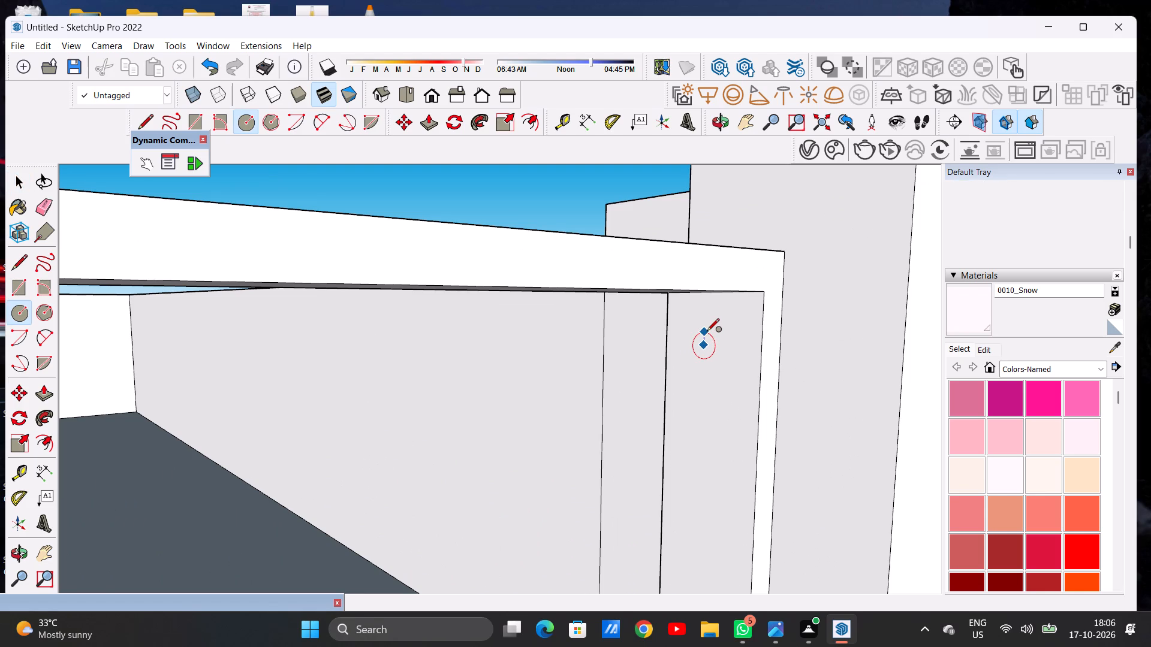
left_click(707, 332)
key("space")
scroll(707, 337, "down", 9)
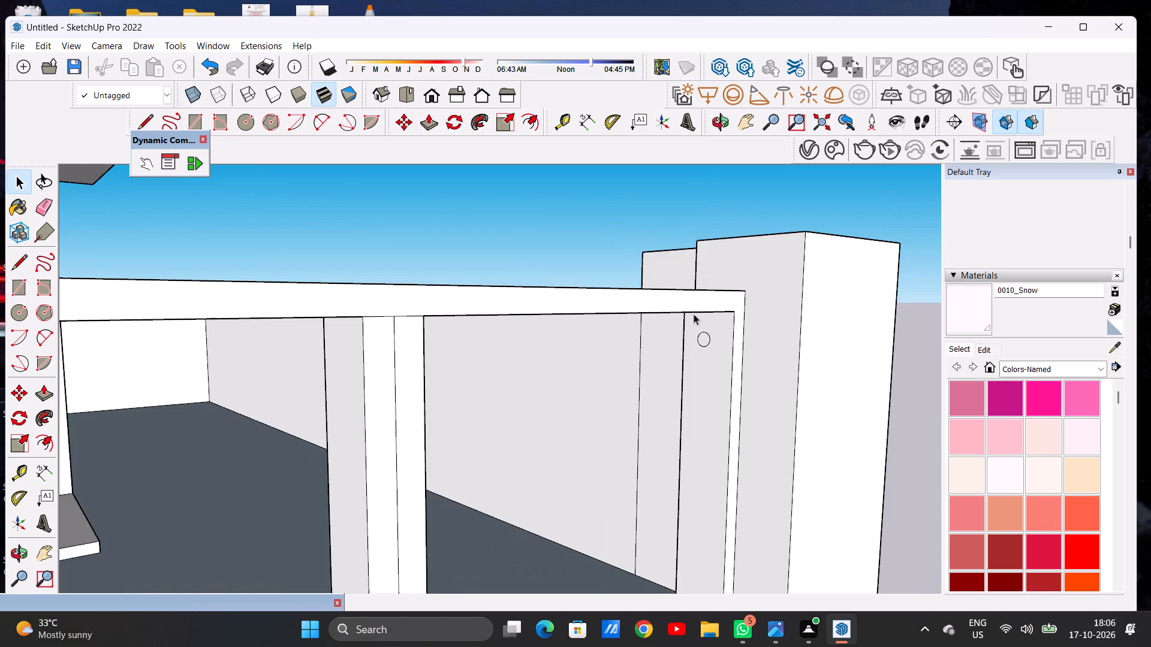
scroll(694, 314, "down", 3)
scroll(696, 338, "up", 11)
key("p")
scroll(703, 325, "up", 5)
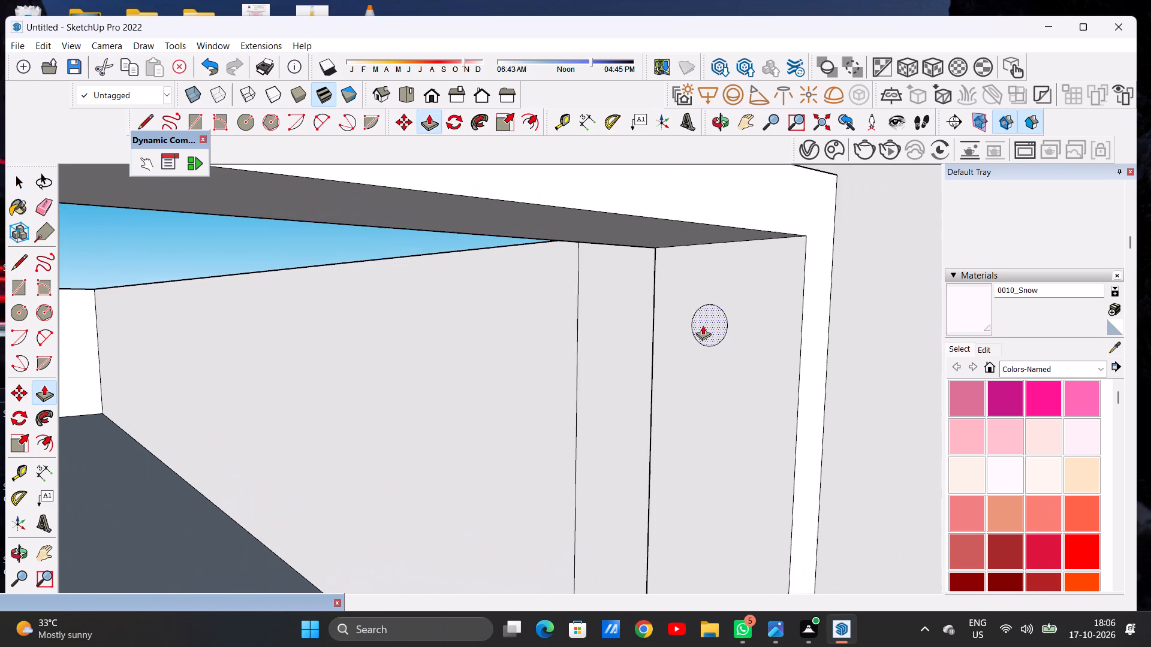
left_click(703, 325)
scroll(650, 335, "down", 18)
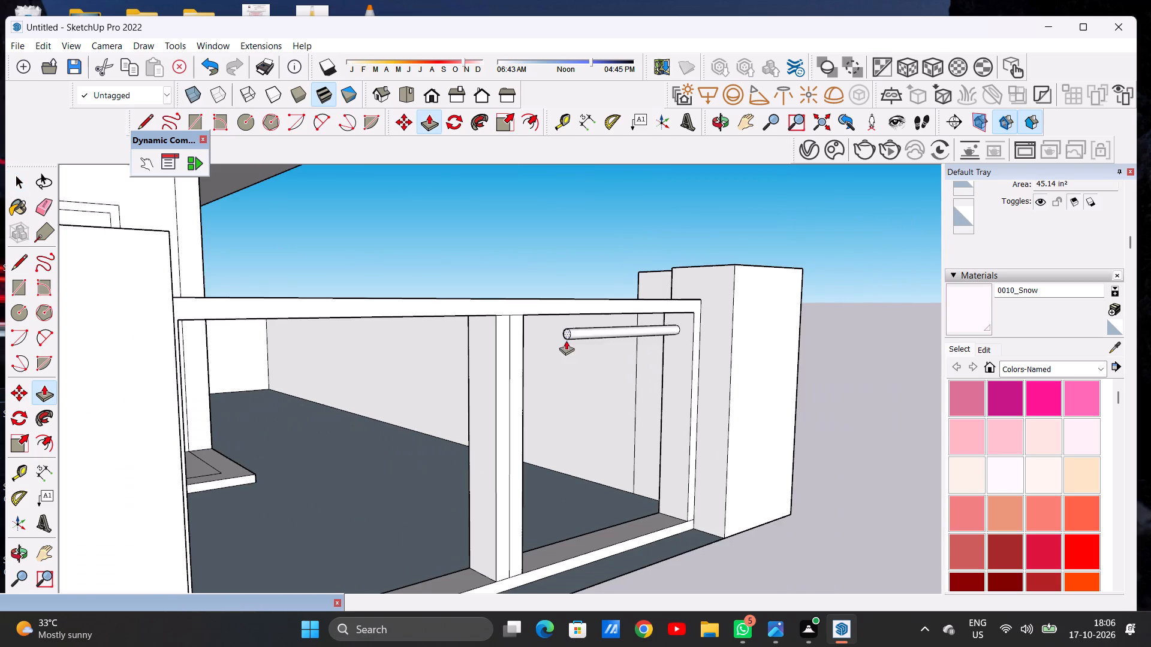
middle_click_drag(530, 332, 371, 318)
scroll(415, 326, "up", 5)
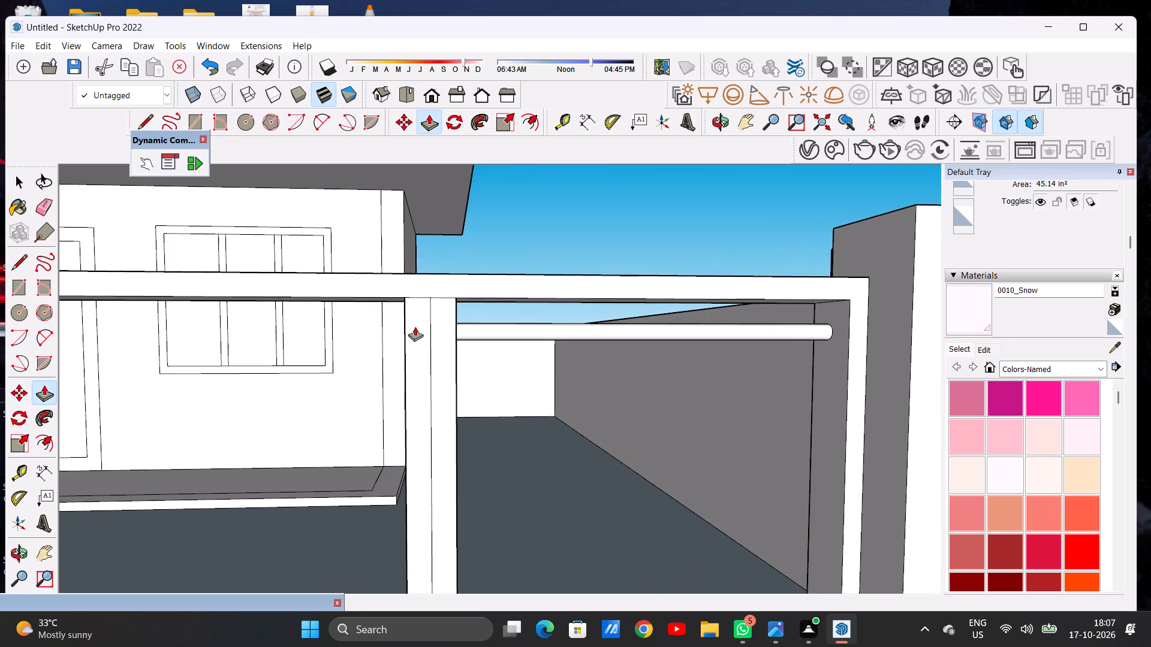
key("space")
Move the circle straight up the side post's inner face, closer to the underside of the top rail.
scroll(495, 349, "down", 8)
middle_click_drag(513, 373, 738, 384)
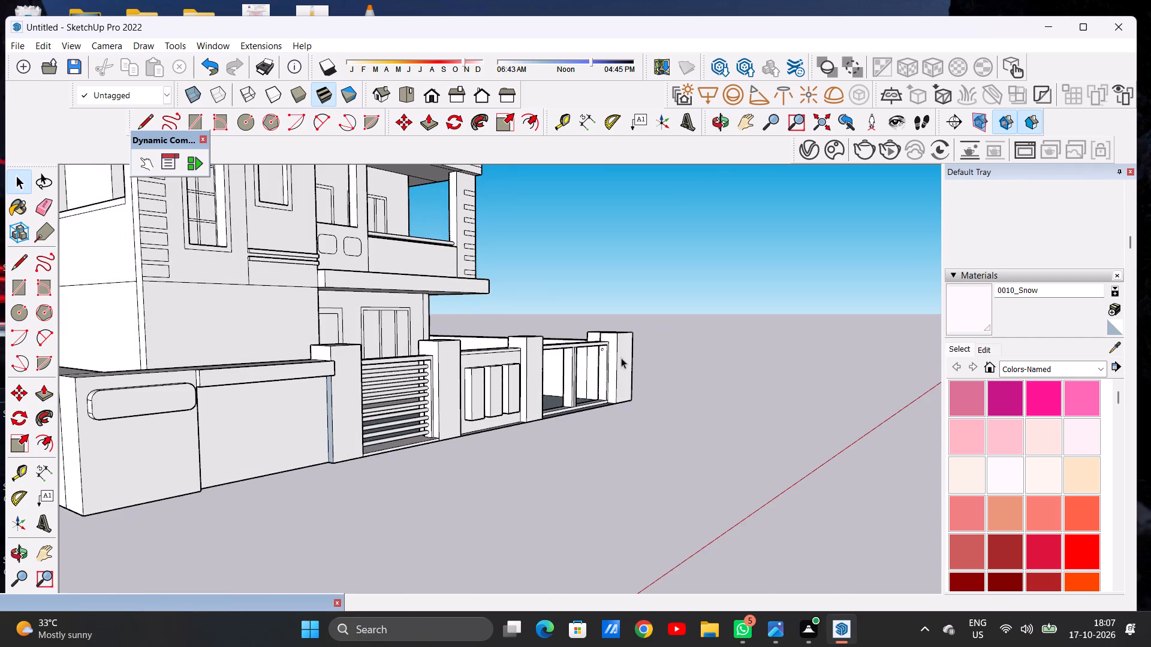
scroll(607, 357, "up", 18)
left_click(595, 343)
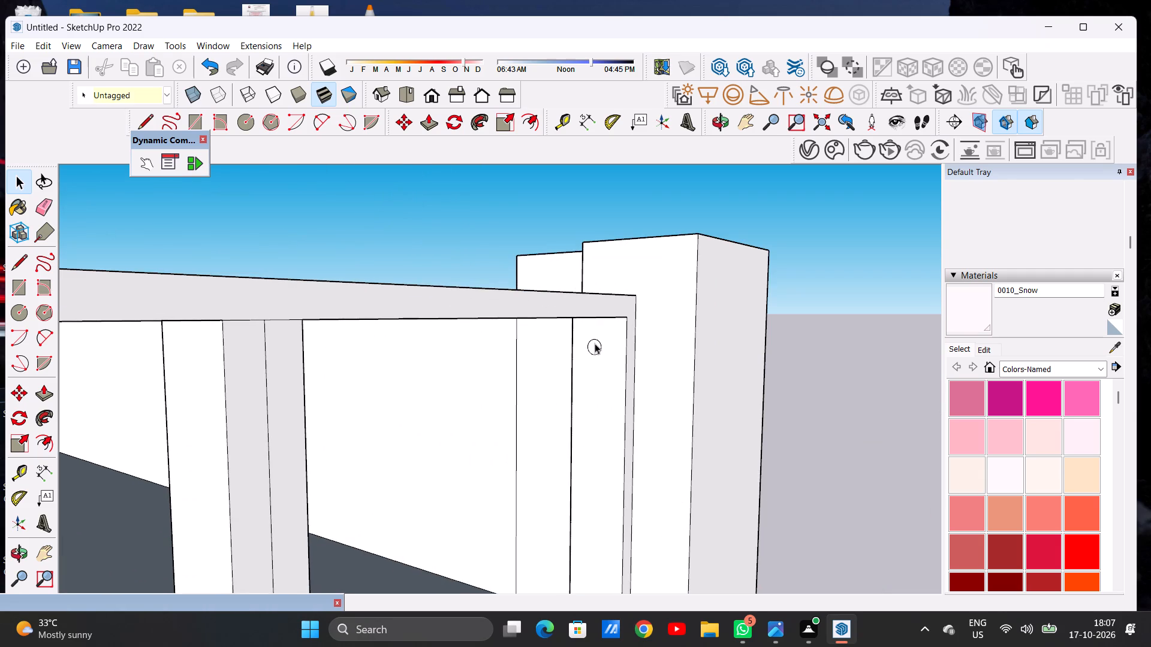
left_click(595, 343)
key("m")
scroll(595, 356, "up", 5)
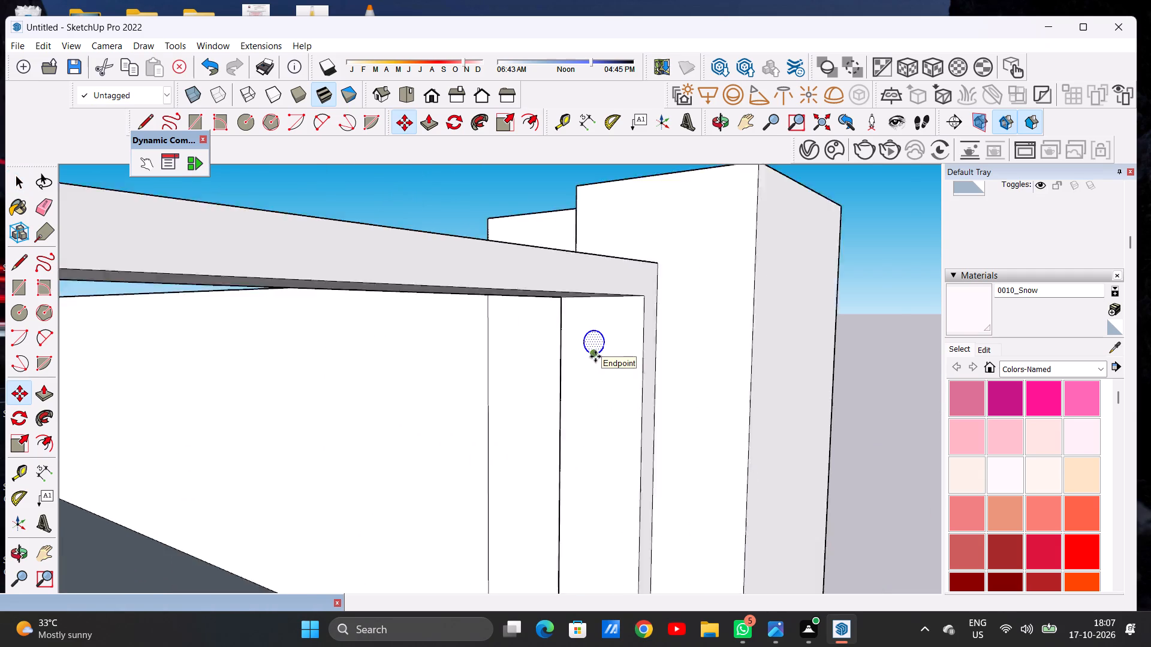
scroll(595, 356, "up", 2)
left_click(595, 356)
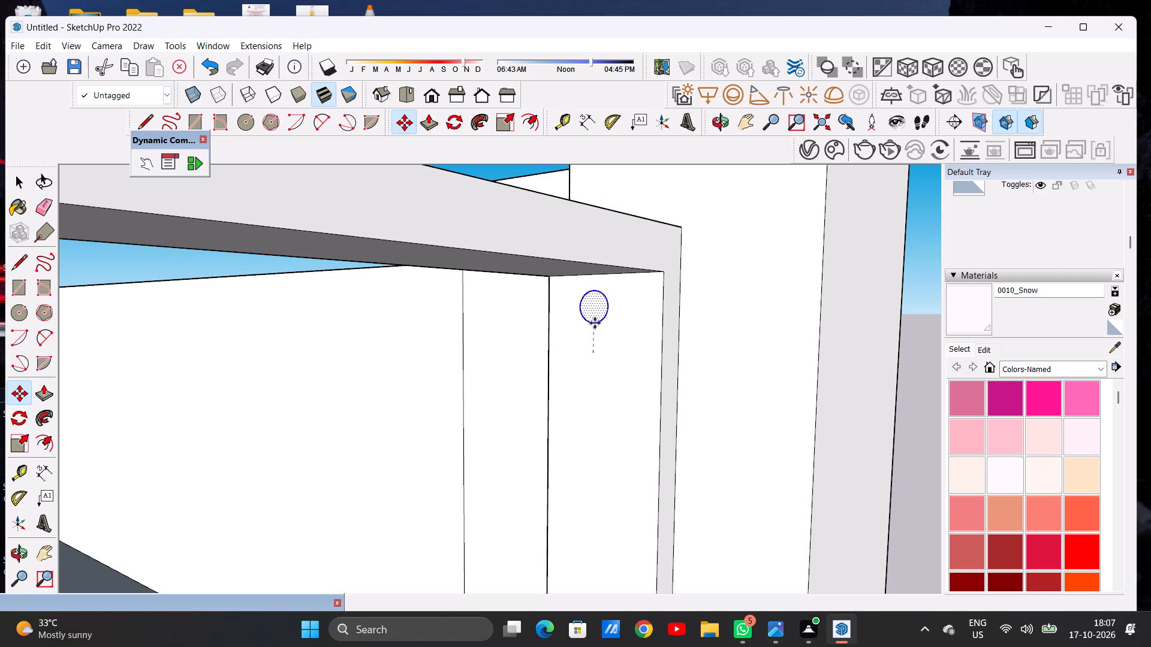
left_click(595, 323)
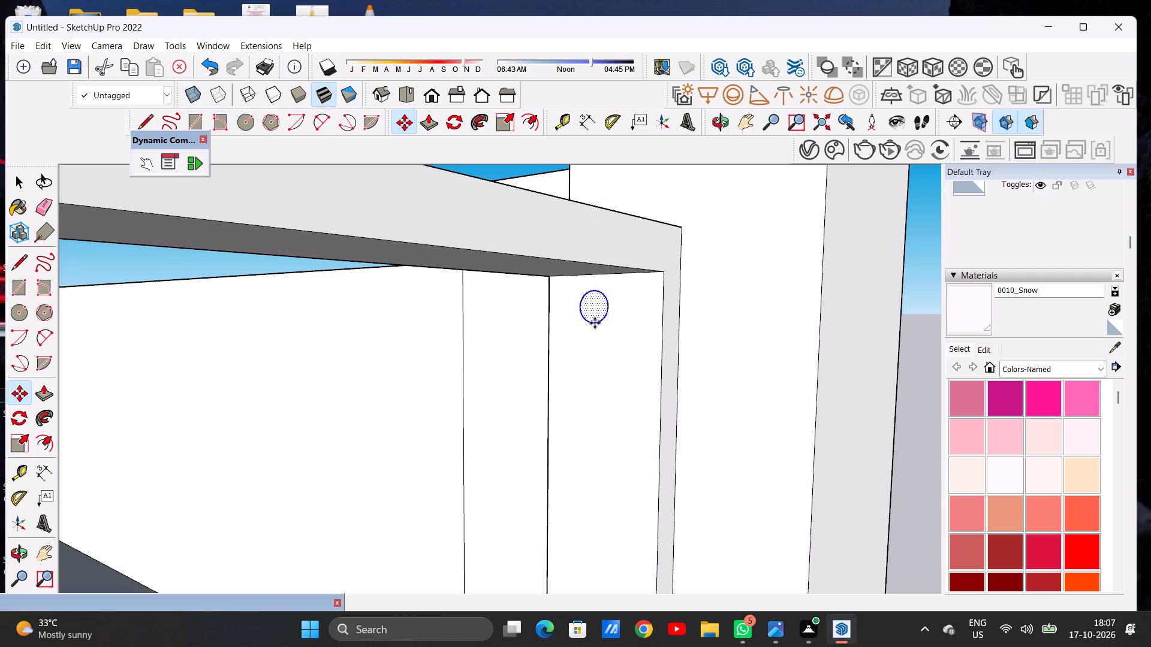
Copy the circle straight down the side post's inner face to just above the bottom rail.
left_click(595, 323)
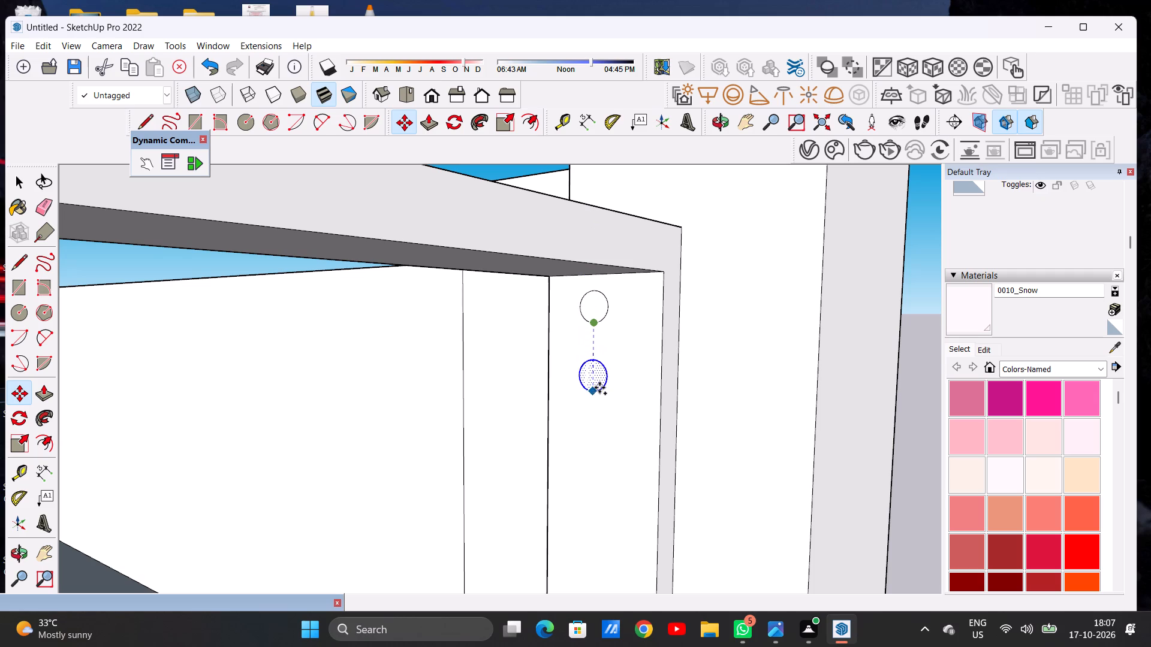
scroll(590, 365, "down", 12)
scroll(596, 524, "up", 4)
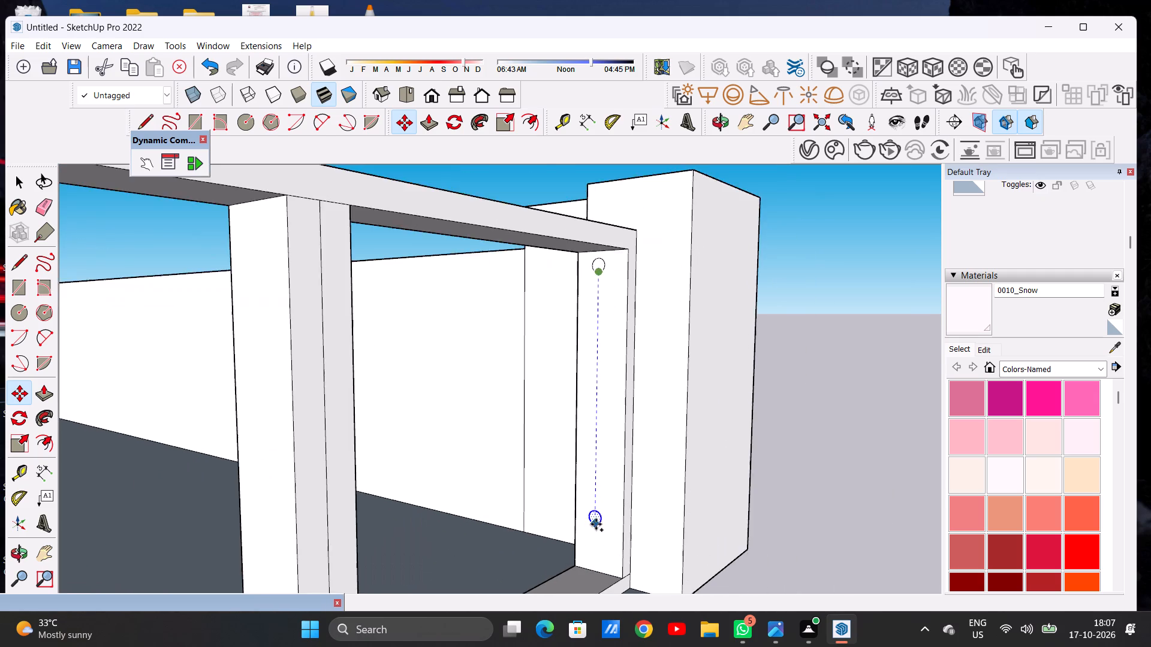
left_click(598, 563)
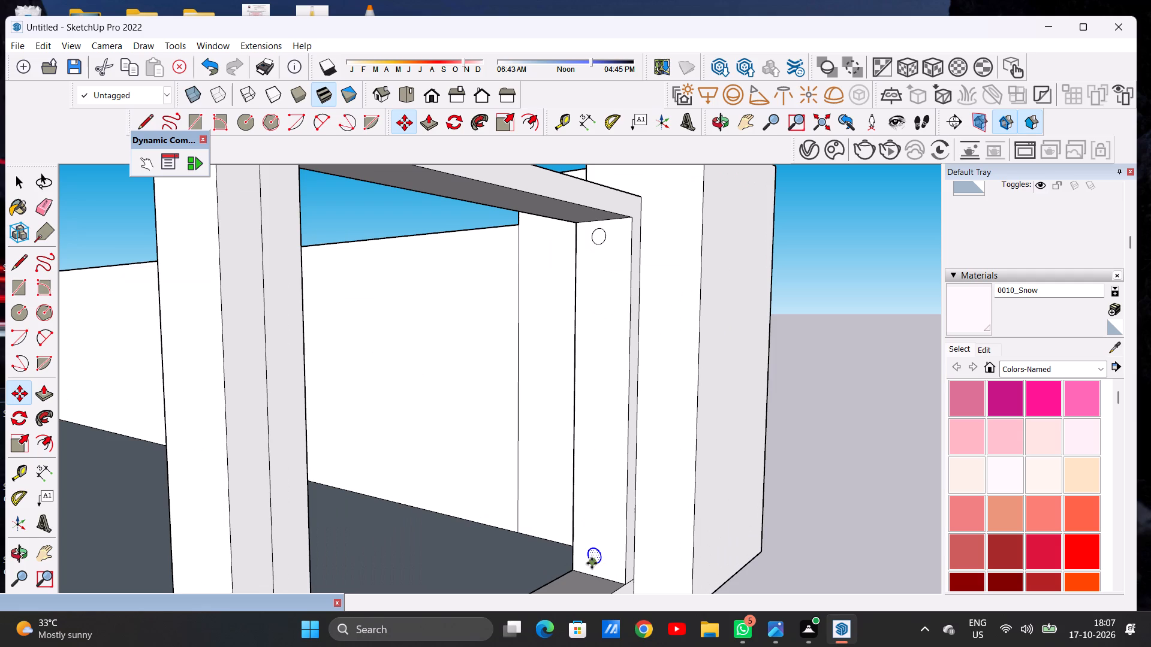
Copy the circle vertically along the side post's inner face, adding two circles below the top one and two above the bottom one.
left_click(592, 563)
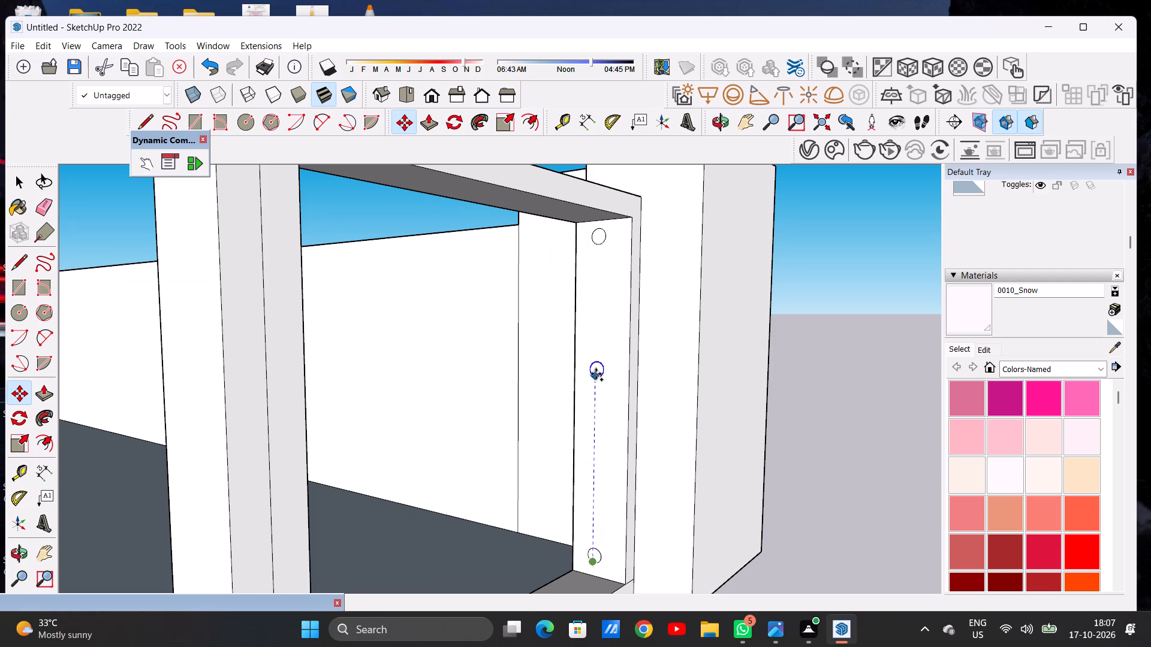
left_click(593, 271)
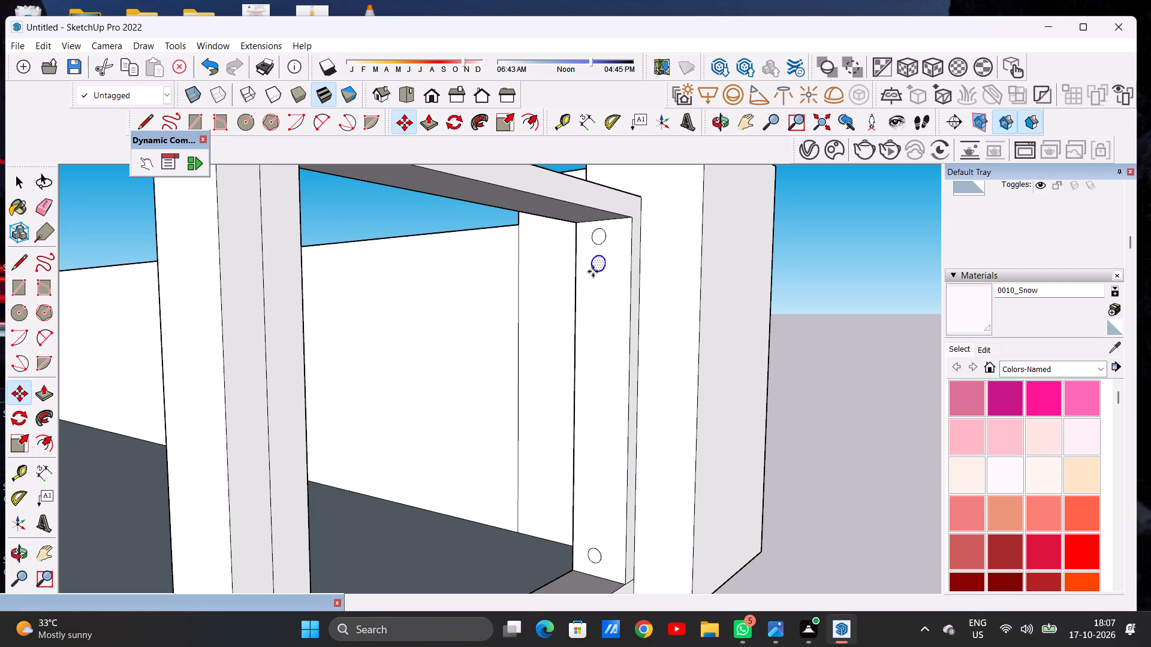
left_click(593, 271)
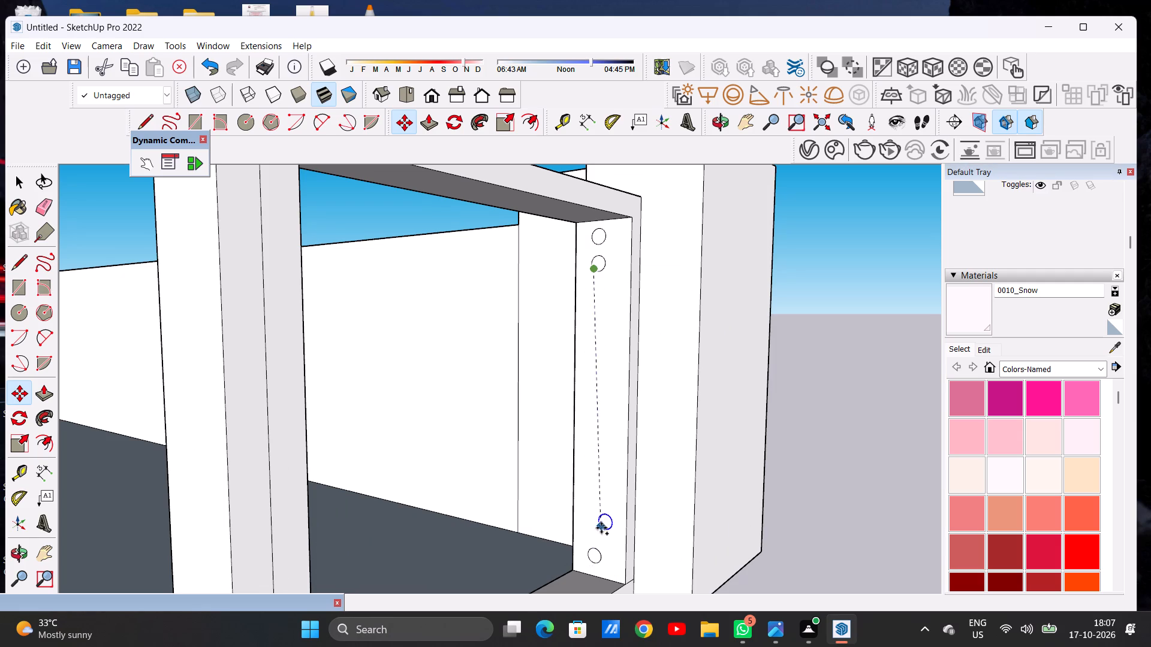
left_click(590, 531)
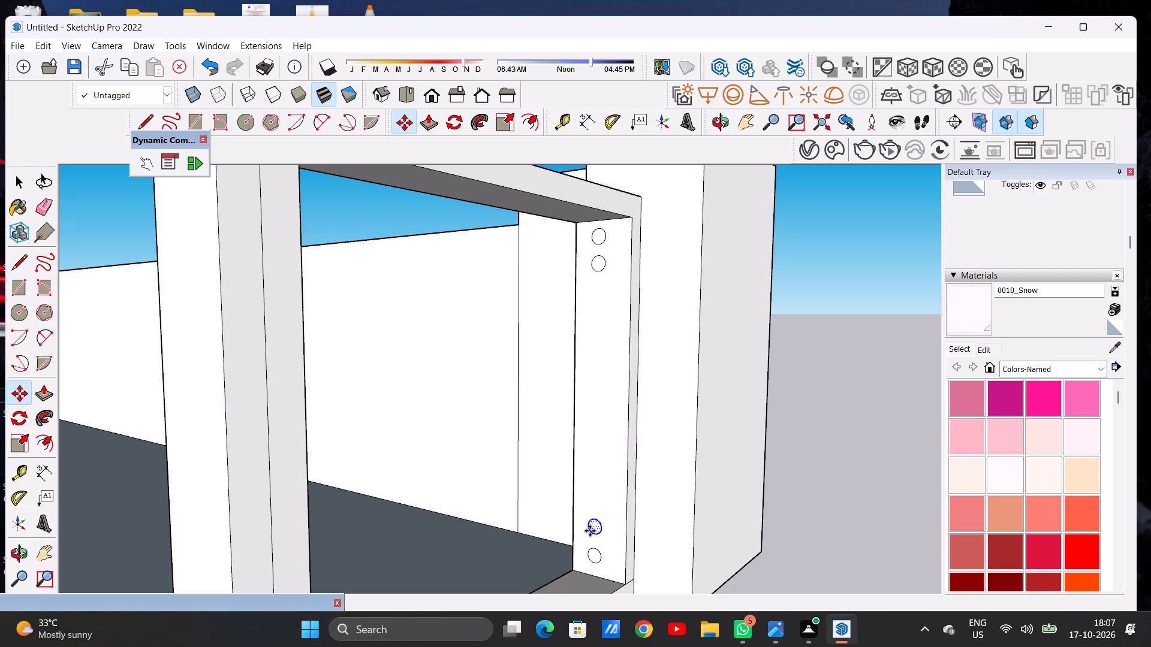
left_click(590, 531)
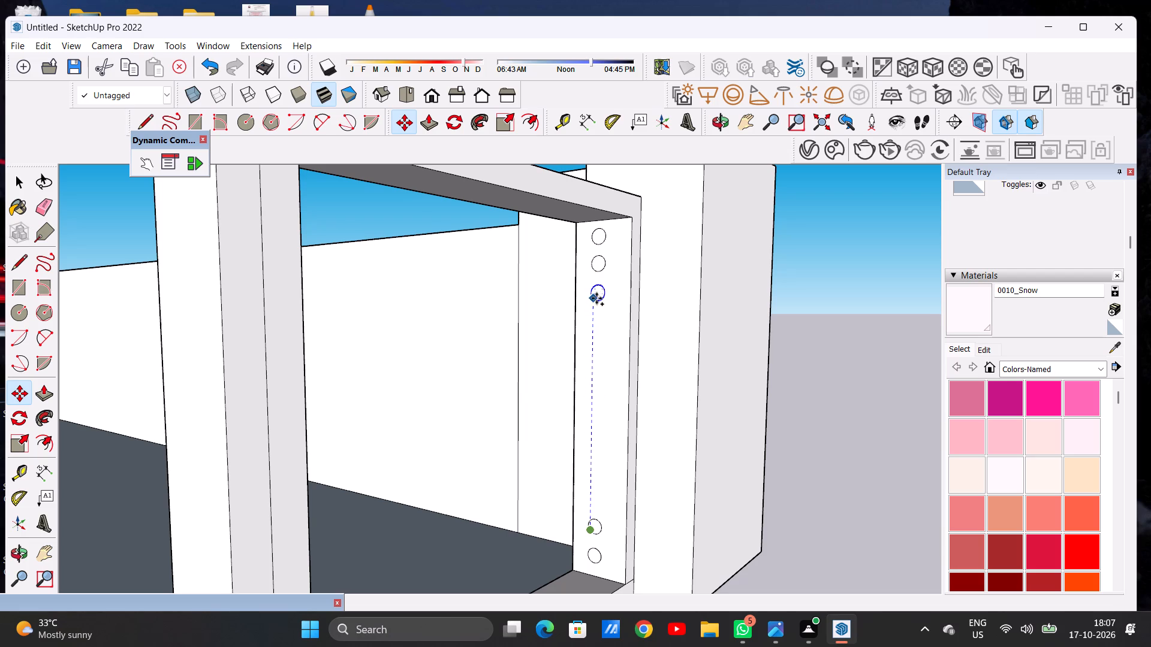
left_click(596, 298)
left_click(596, 298)
left_click(591, 507)
Fill the remaining gap in the side post's circle column with six more vertical copies of the circle at roughly even spacing.
left_click(591, 507)
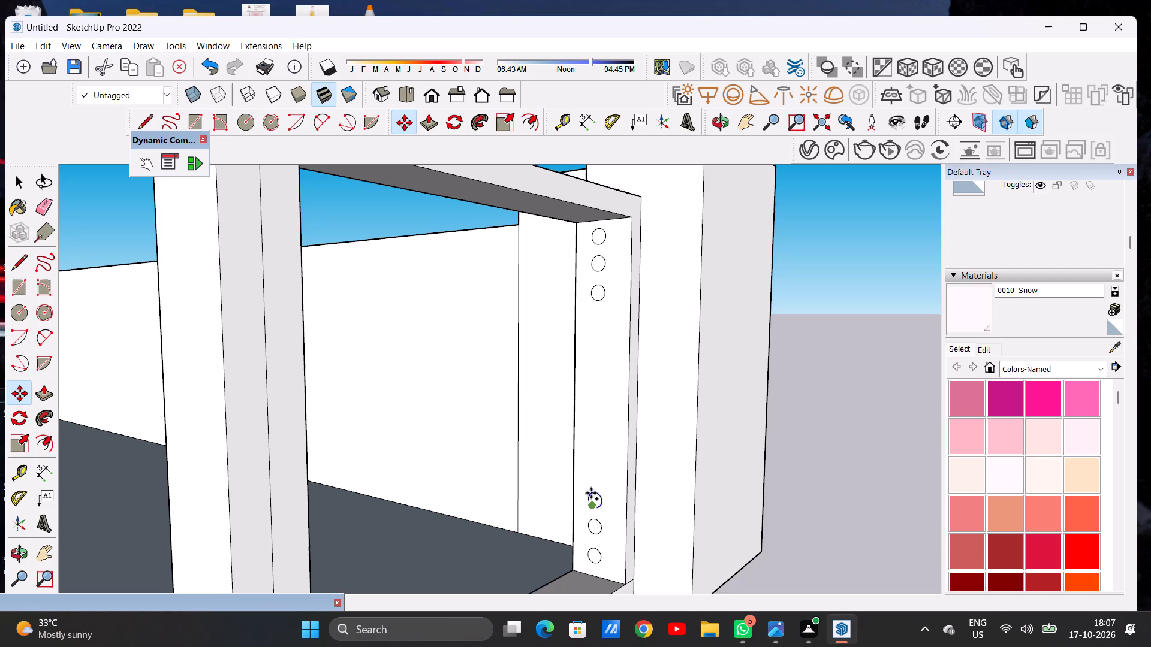
left_click(593, 328)
left_click(593, 328)
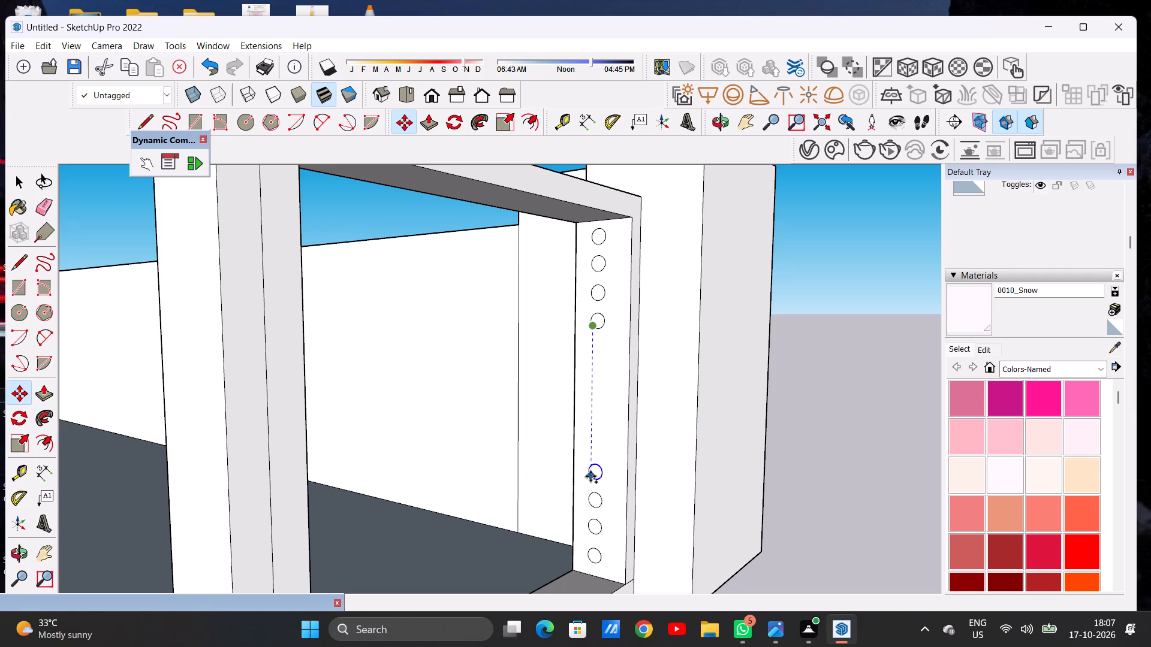
left_click(591, 479)
left_click(591, 479)
left_click(595, 356)
left_click(595, 356)
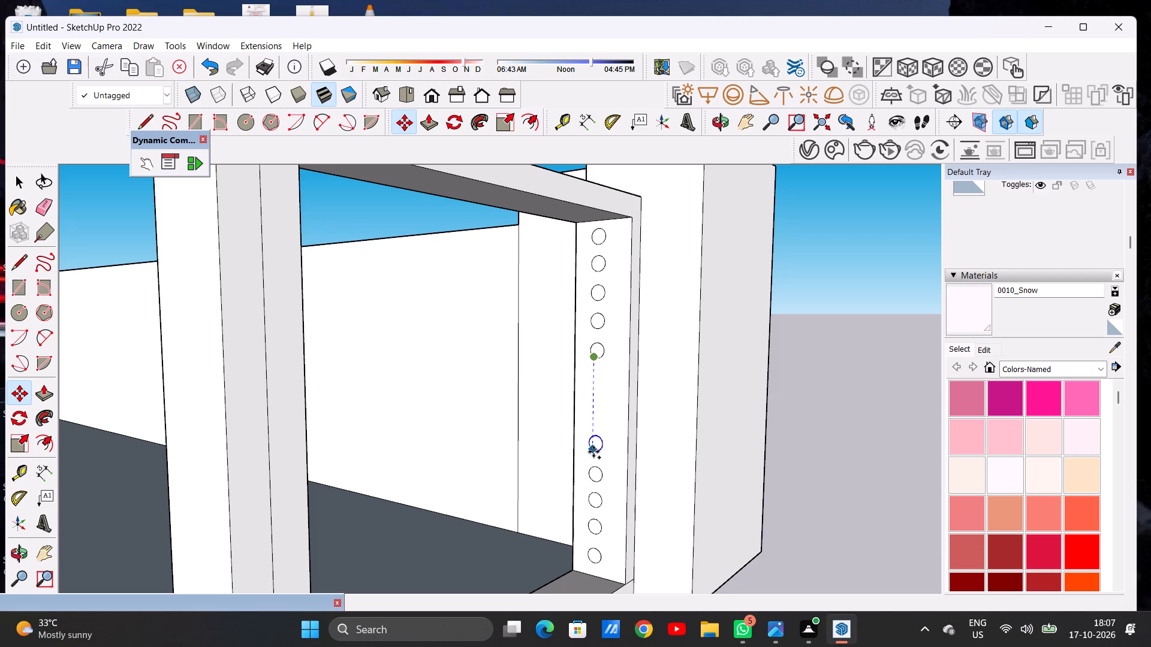
left_click(593, 452)
left_click(593, 452)
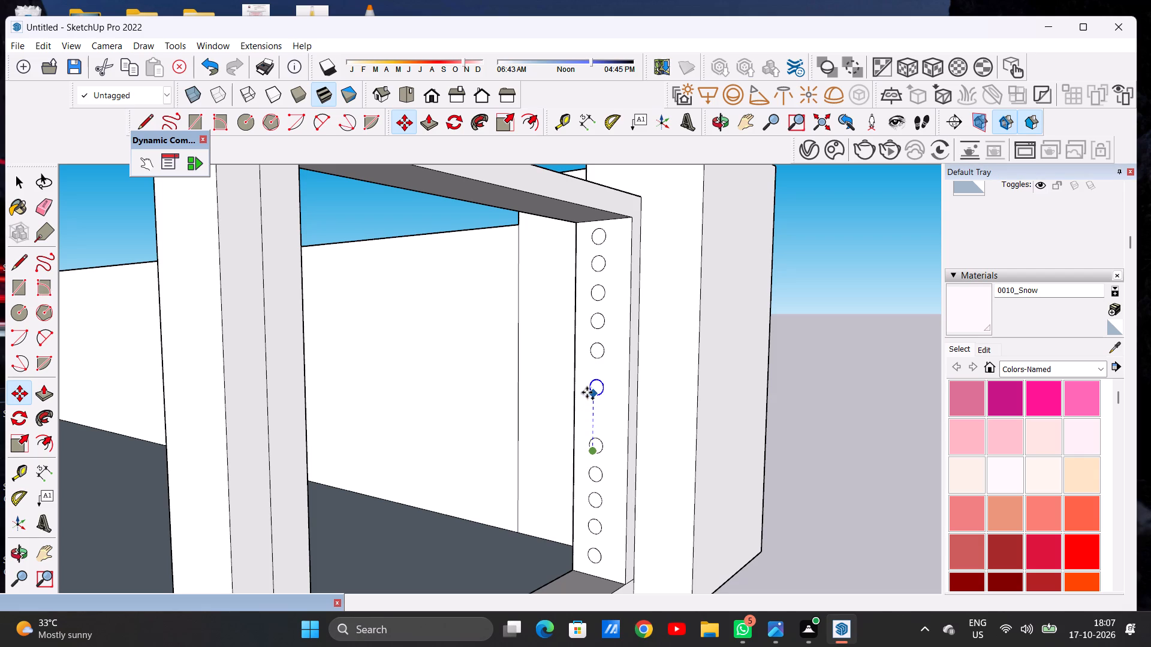
left_click(588, 385)
left_click(588, 385)
left_click(593, 415)
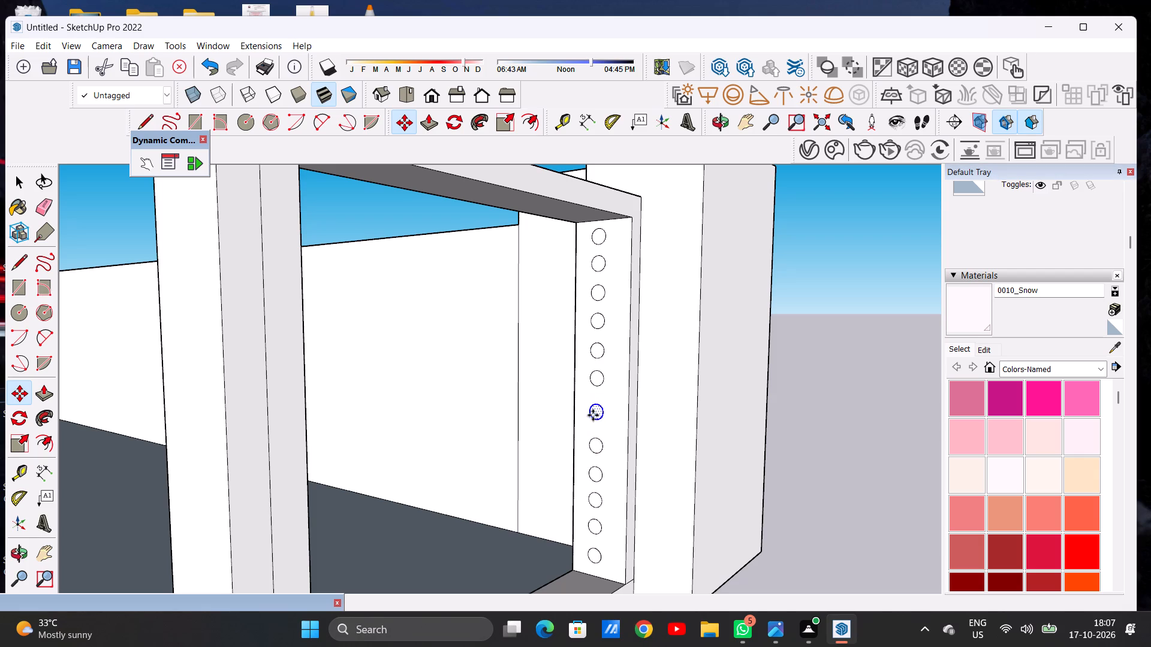
key("space")
left_click(833, 352)
Examine the column of circles on the side post's inner face for even spacing between the top and bottom rails.
scroll(573, 397, "down", 5)
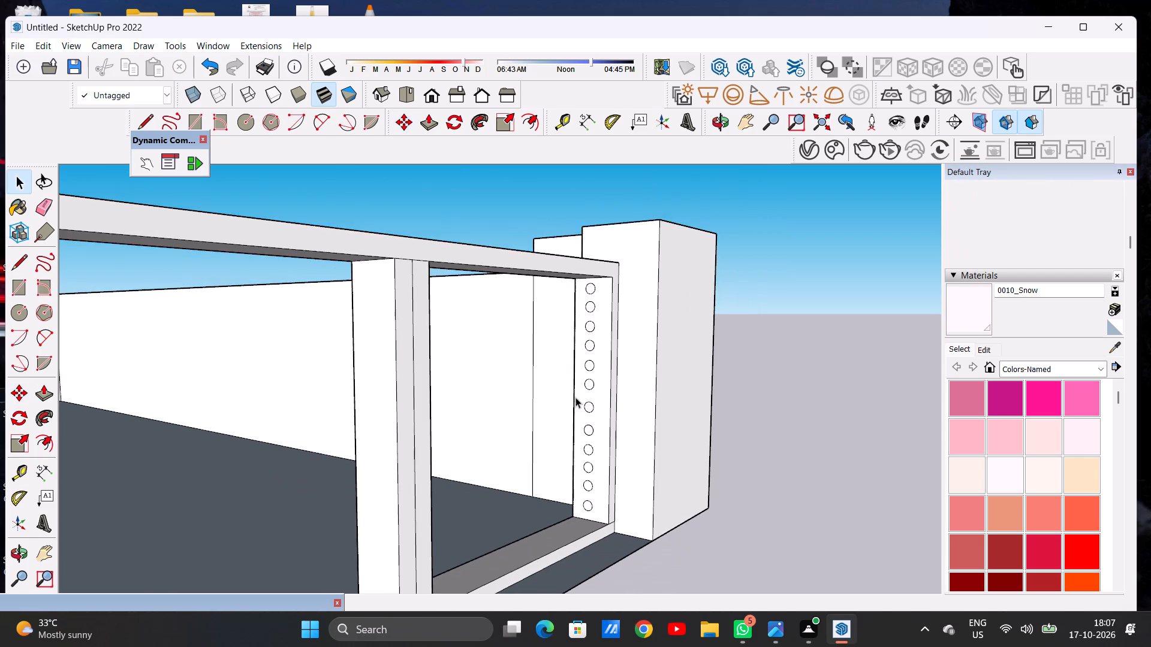
scroll(586, 401, "down", 1)
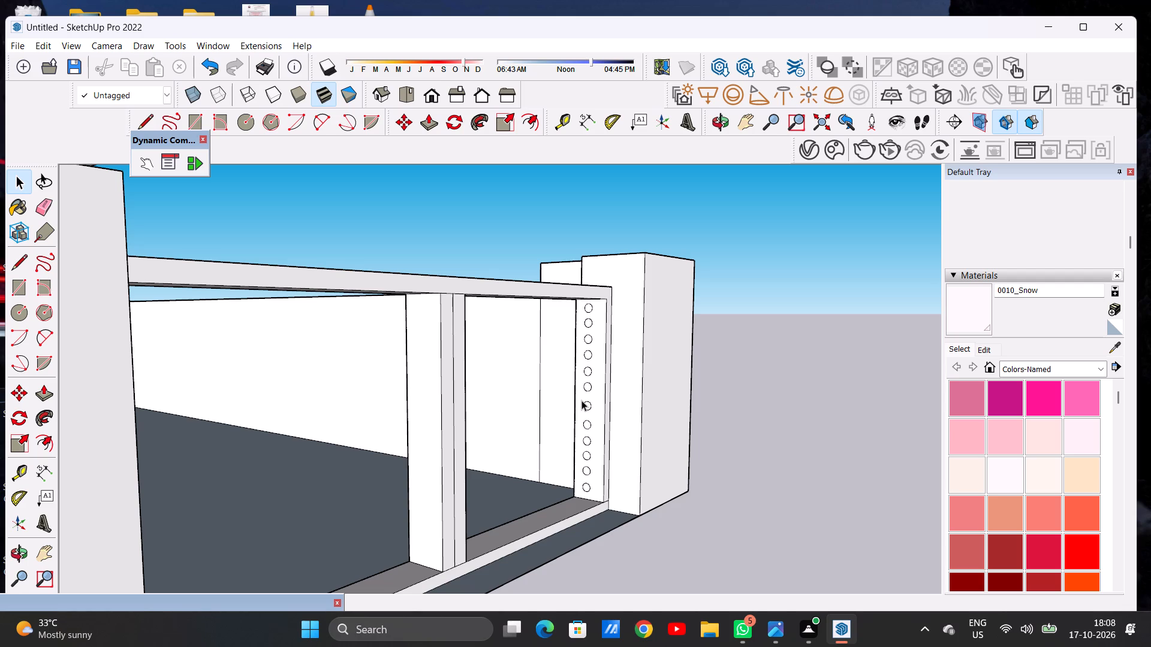
scroll(581, 400, "down", 3)
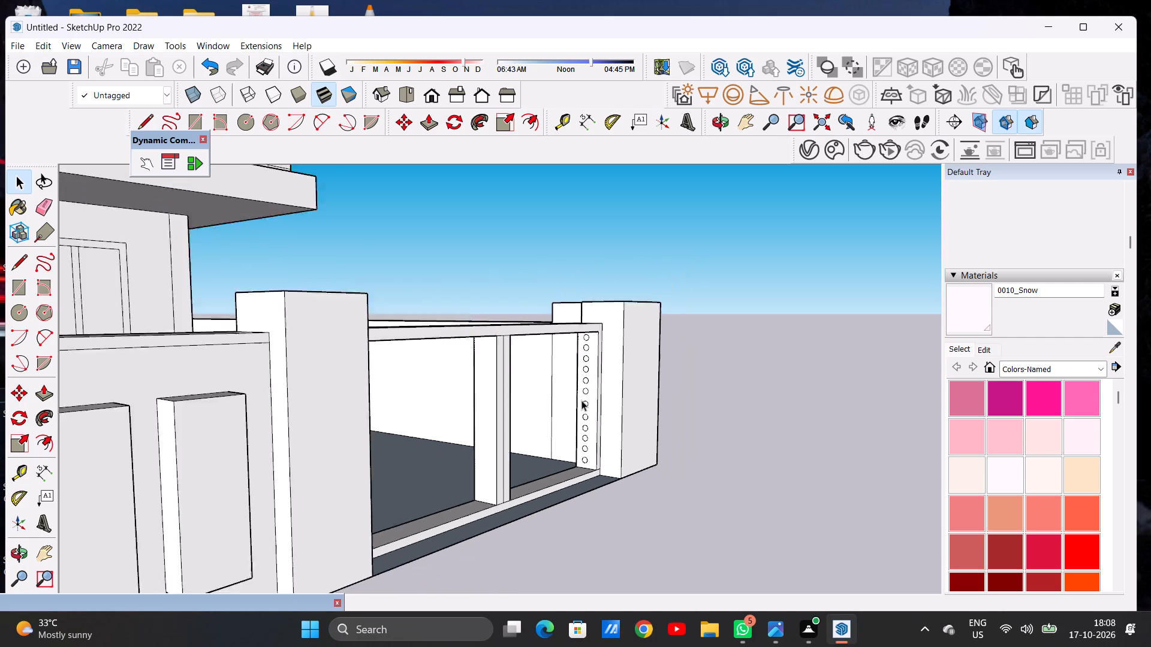
scroll(581, 400, "down", 3)
scroll(597, 439, "up", 8)
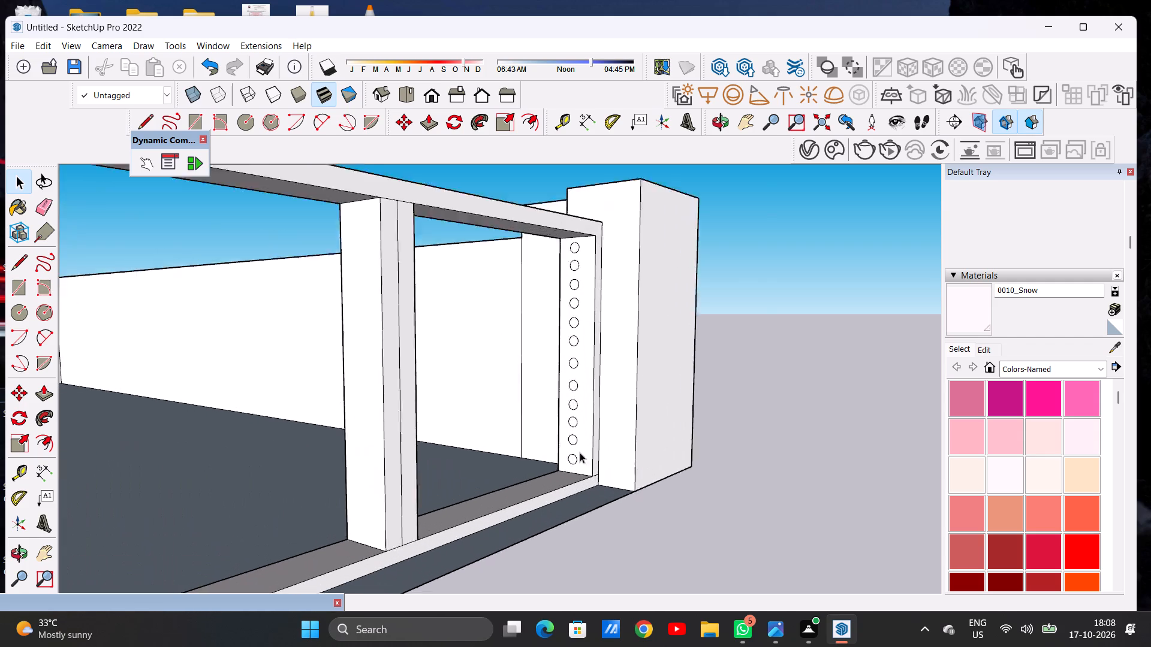
scroll(580, 452, "up", 4)
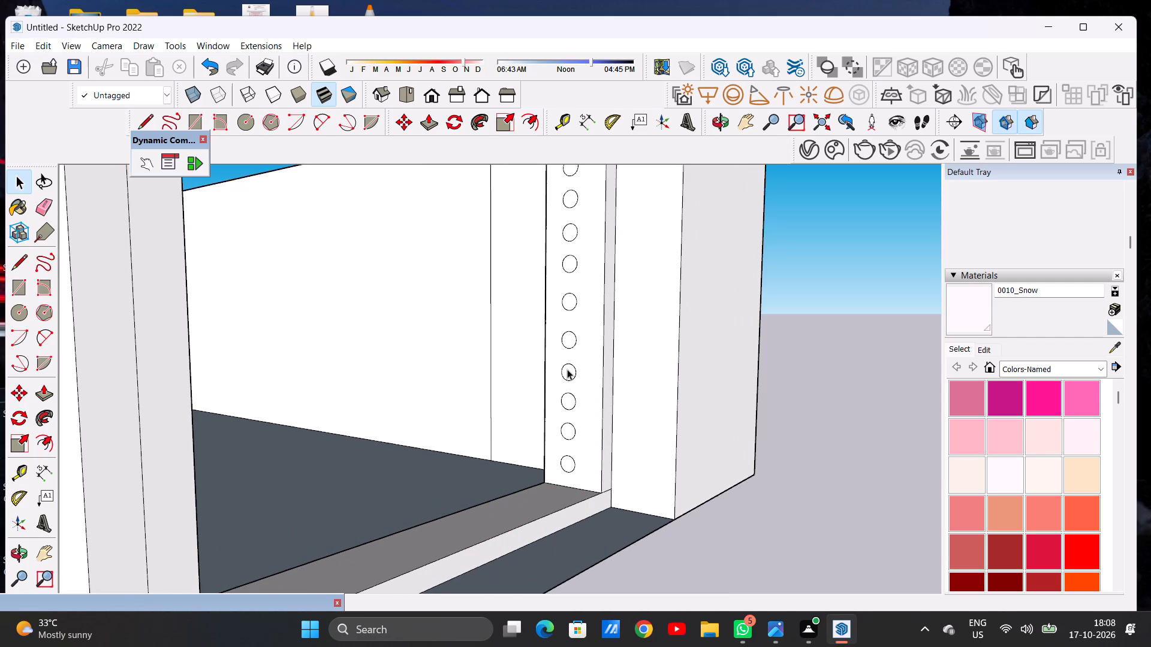
scroll(576, 380, "down", 2)
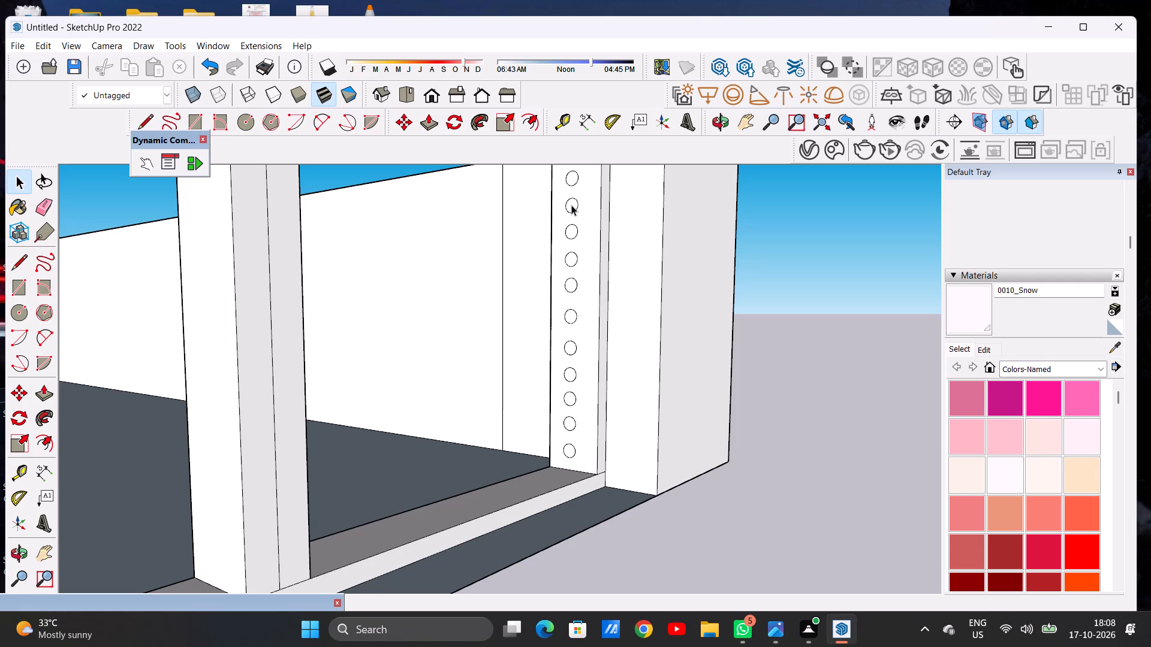
scroll(571, 180, "down", 4)
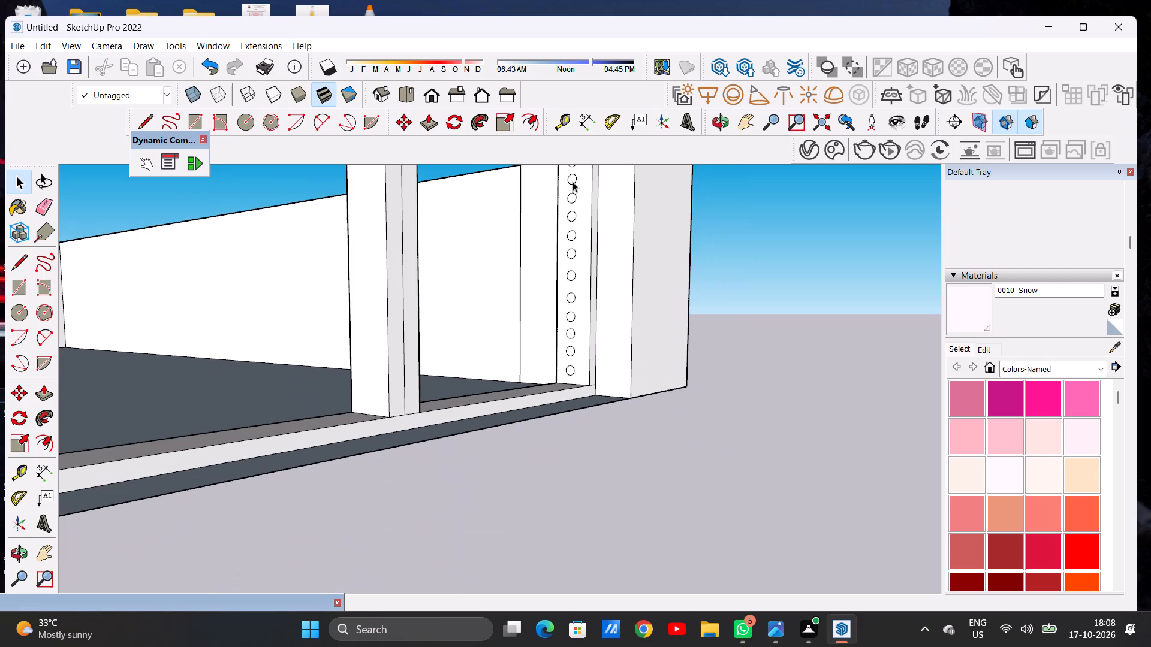
scroll(573, 182, "down", 7)
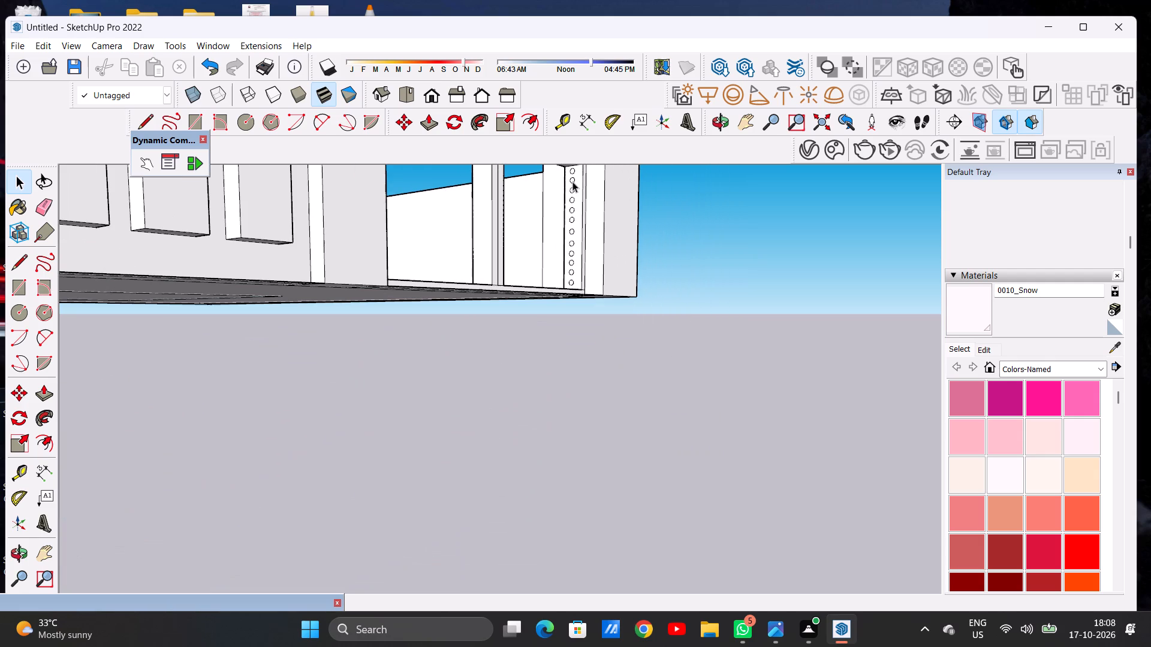
scroll(575, 163, "up", 1)
scroll(555, 216, "down", 4)
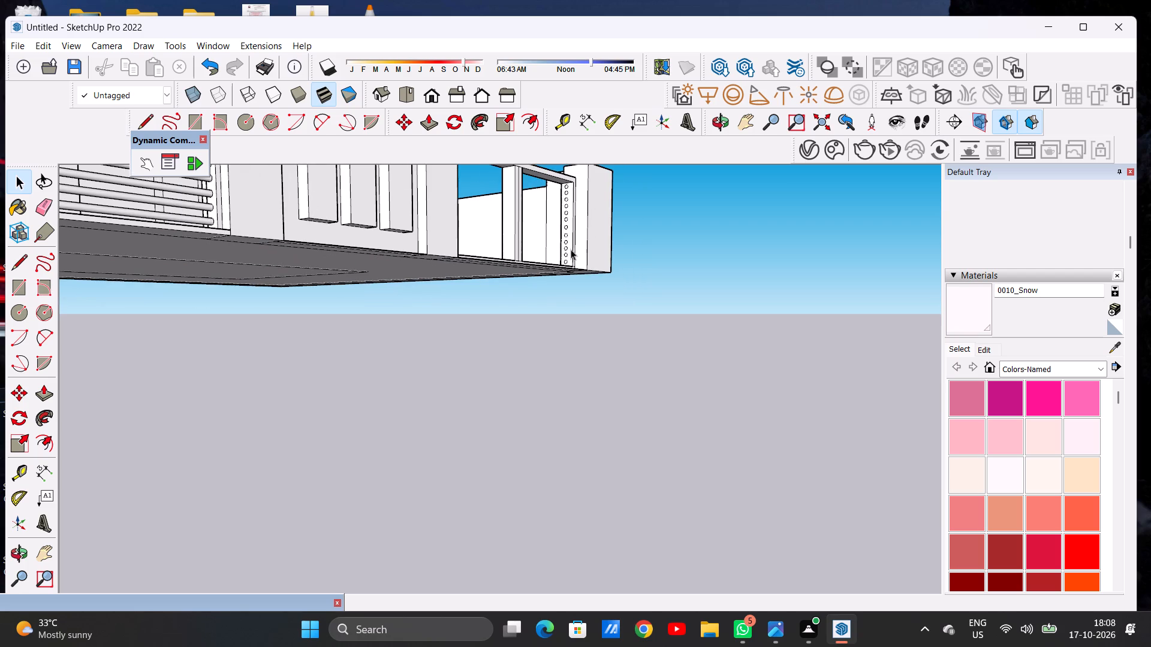
scroll(571, 173, "up", 8)
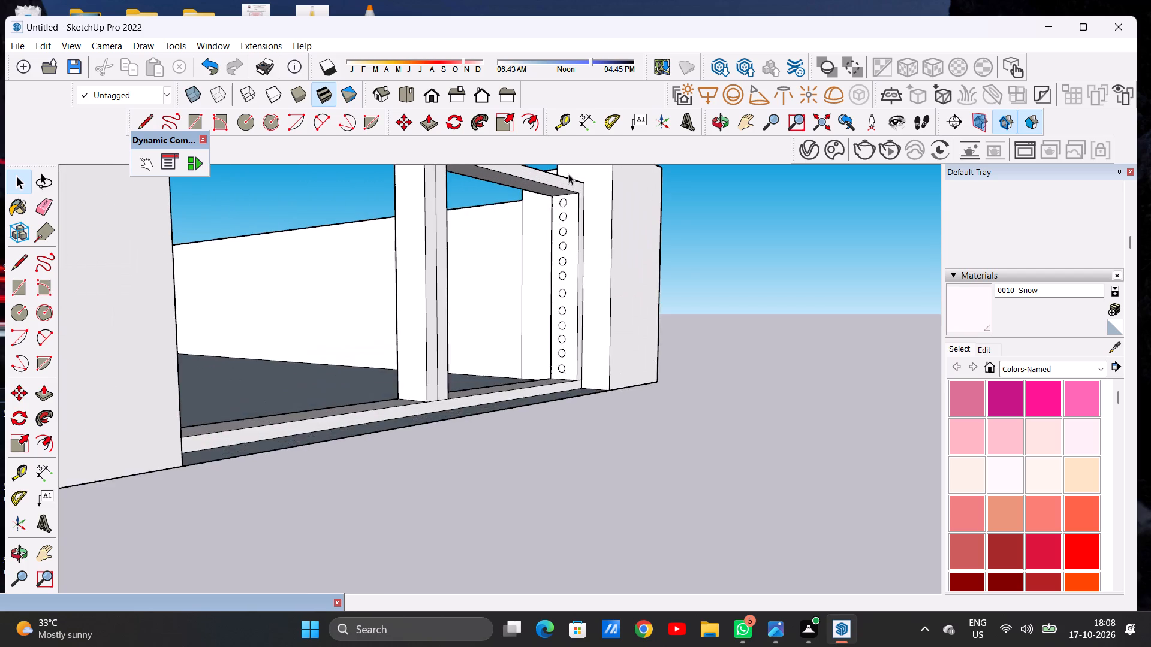
scroll(569, 175, "up", 3)
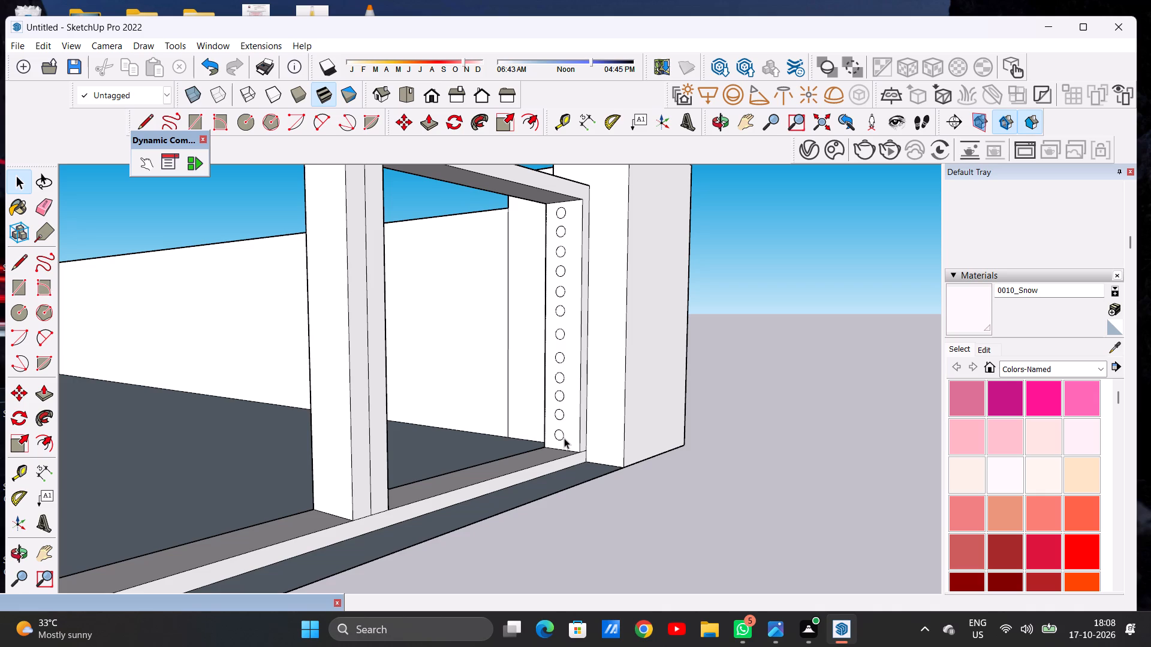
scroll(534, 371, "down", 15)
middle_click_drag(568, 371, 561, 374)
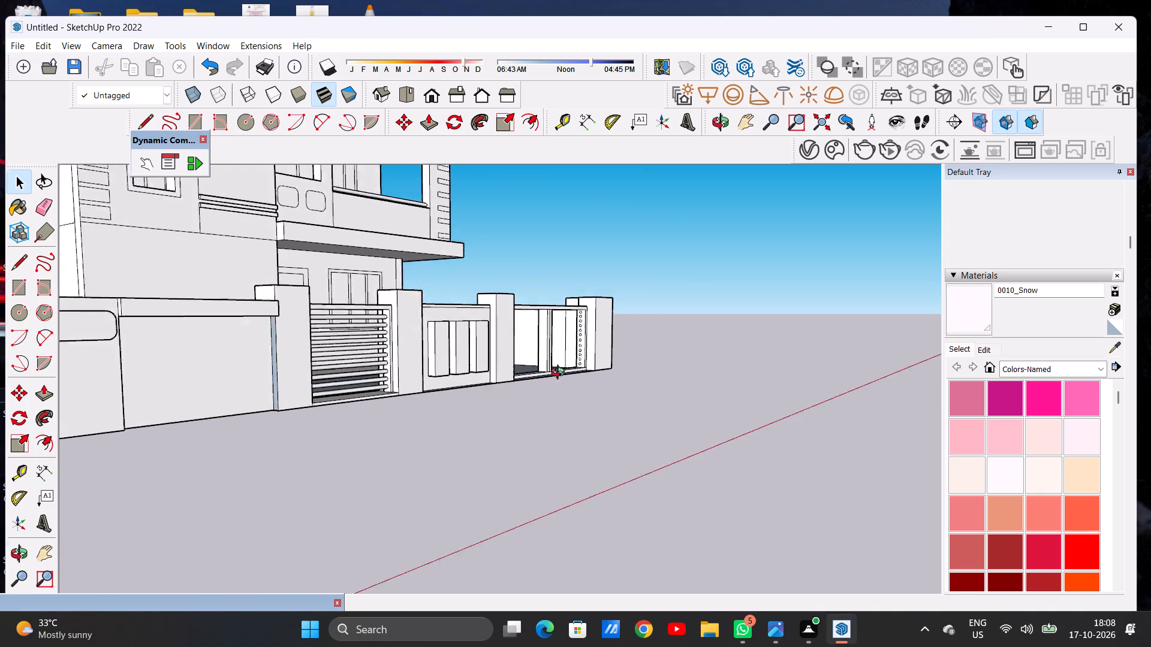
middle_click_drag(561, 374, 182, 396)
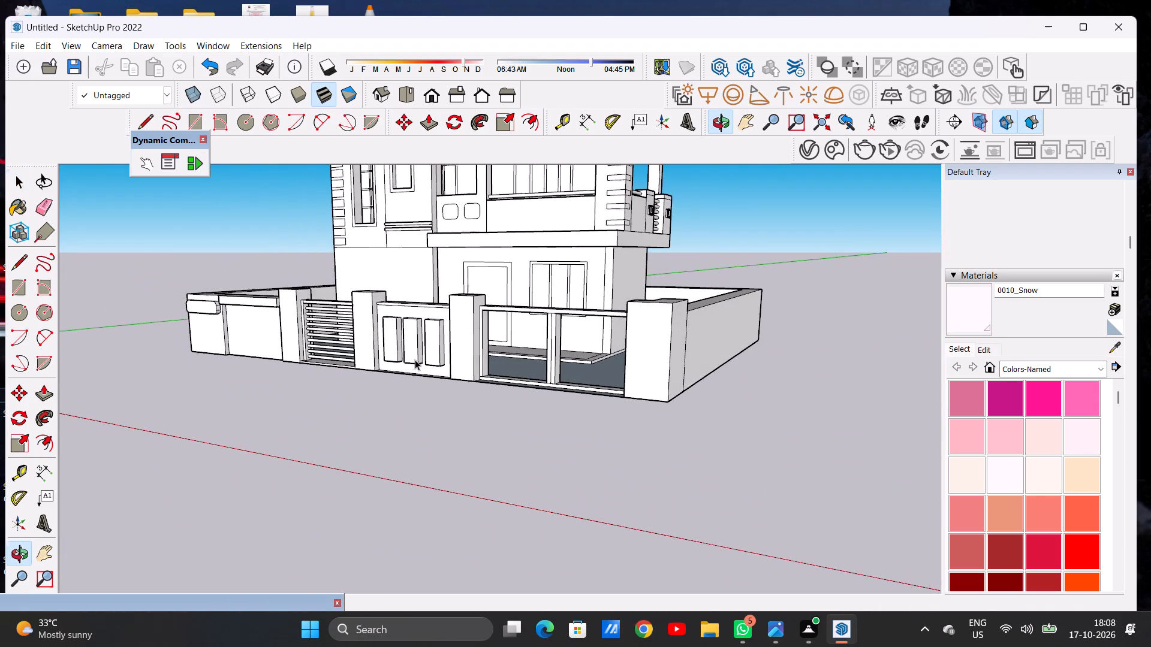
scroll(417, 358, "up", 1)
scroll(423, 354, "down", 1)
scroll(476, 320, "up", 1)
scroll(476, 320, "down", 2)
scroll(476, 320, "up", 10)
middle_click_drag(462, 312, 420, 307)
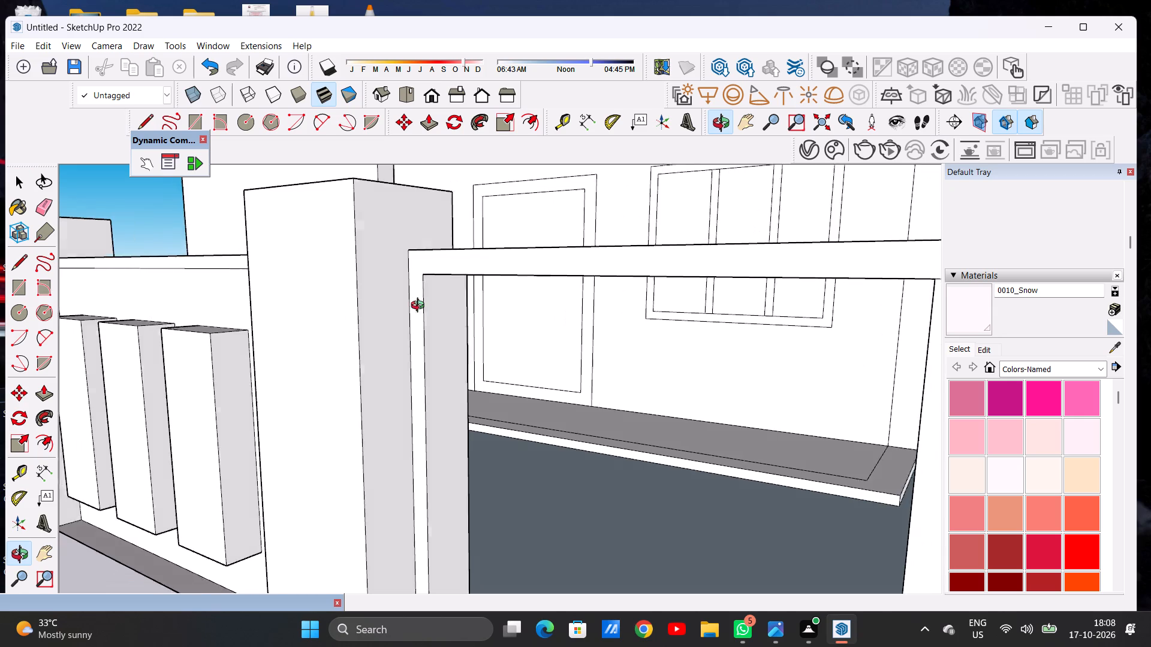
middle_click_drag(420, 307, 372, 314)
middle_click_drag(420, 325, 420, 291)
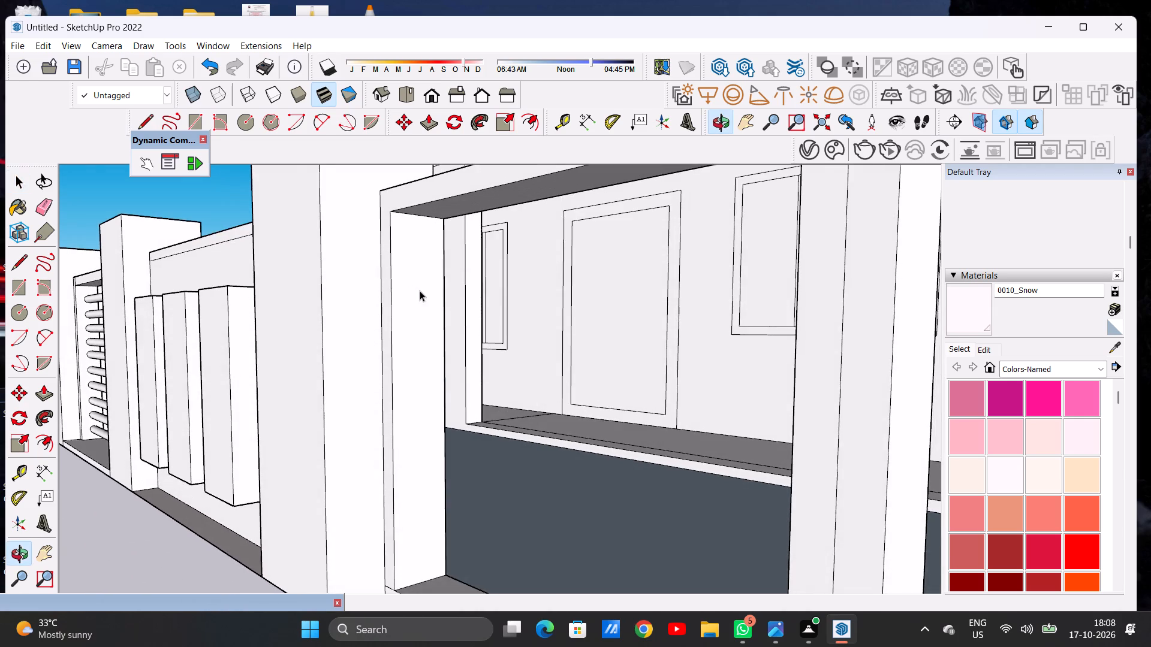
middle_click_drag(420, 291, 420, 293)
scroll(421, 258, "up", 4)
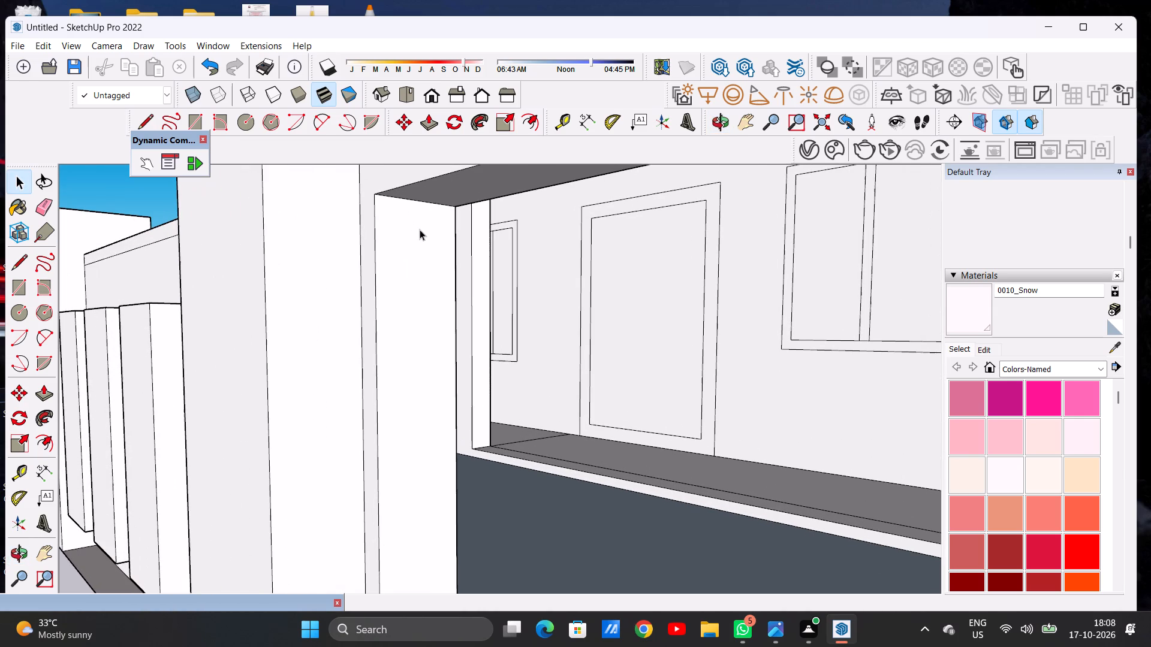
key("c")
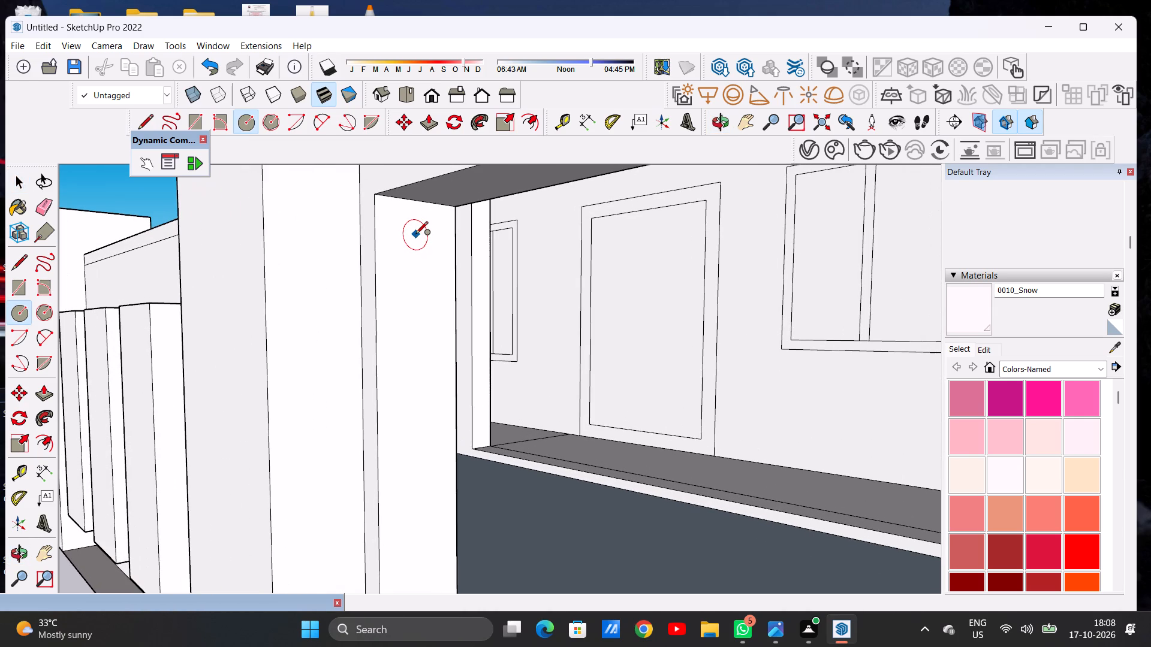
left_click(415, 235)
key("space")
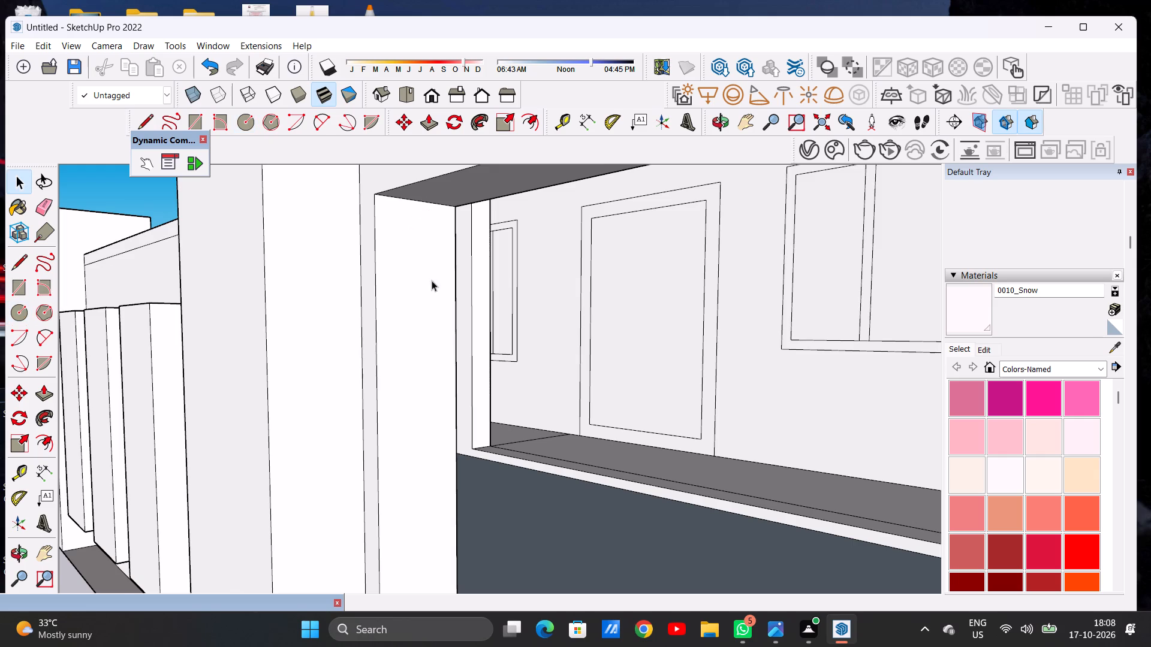
Copy the top circle of the side post's column straight across the gate to the opposite side post's inner face.
scroll(435, 292, "down", 20)
scroll(435, 292, "down", 1)
middle_click_drag(465, 316, 781, 337)
scroll(623, 306, "up", 5)
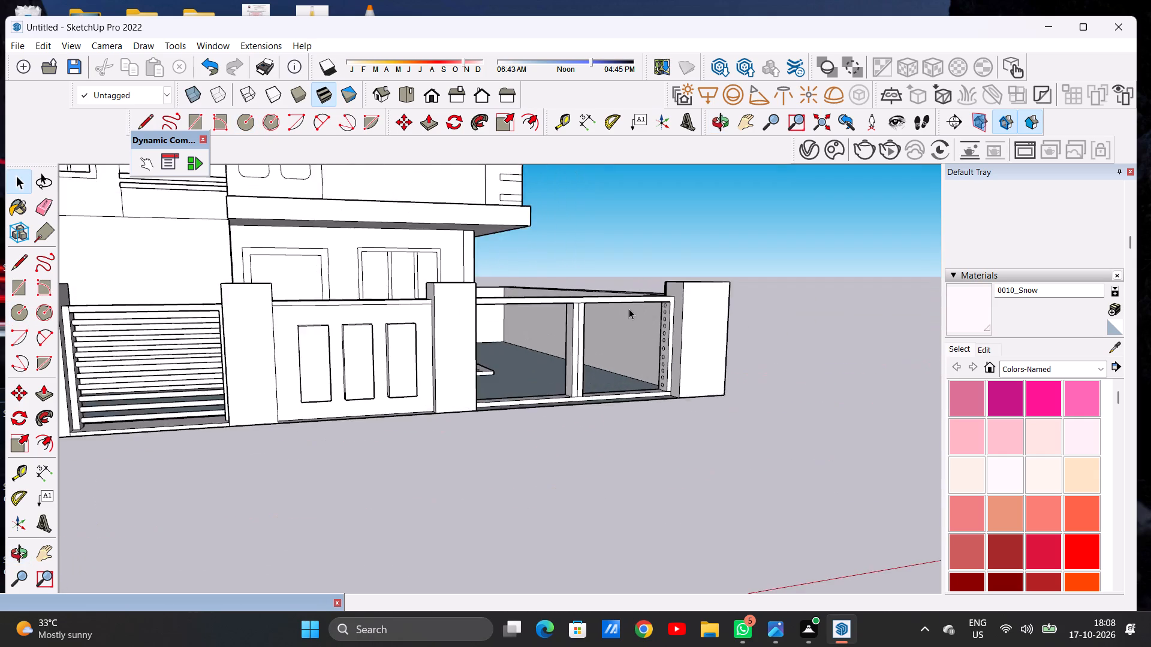
scroll(629, 309, "up", 20)
double_click(662, 306)
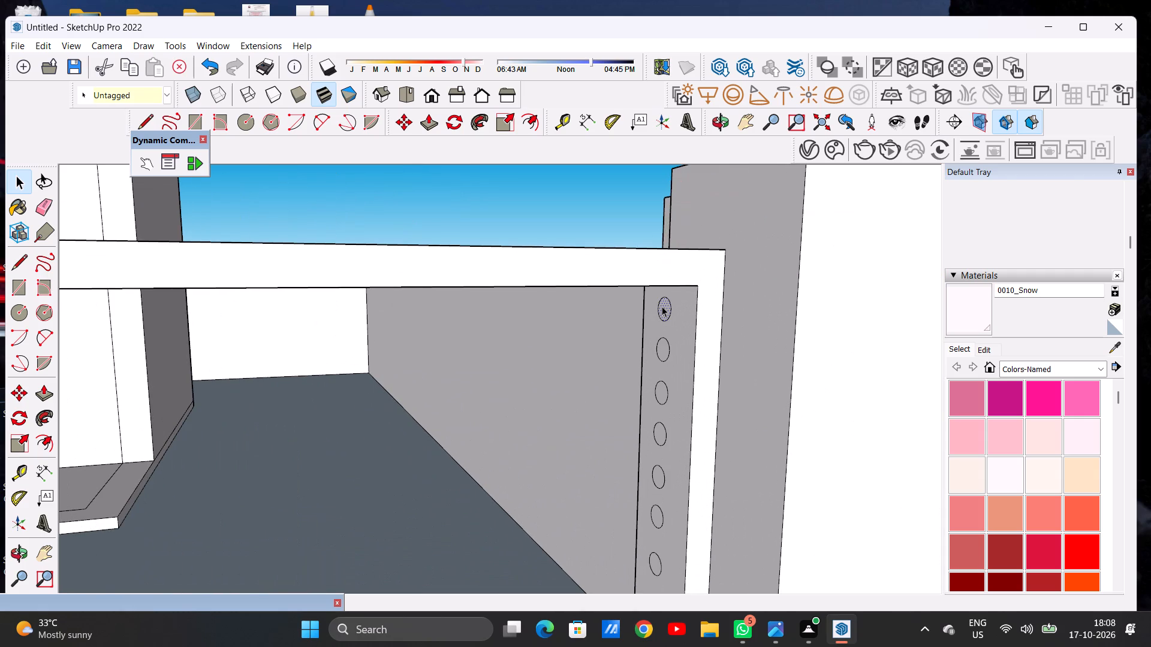
key("m")
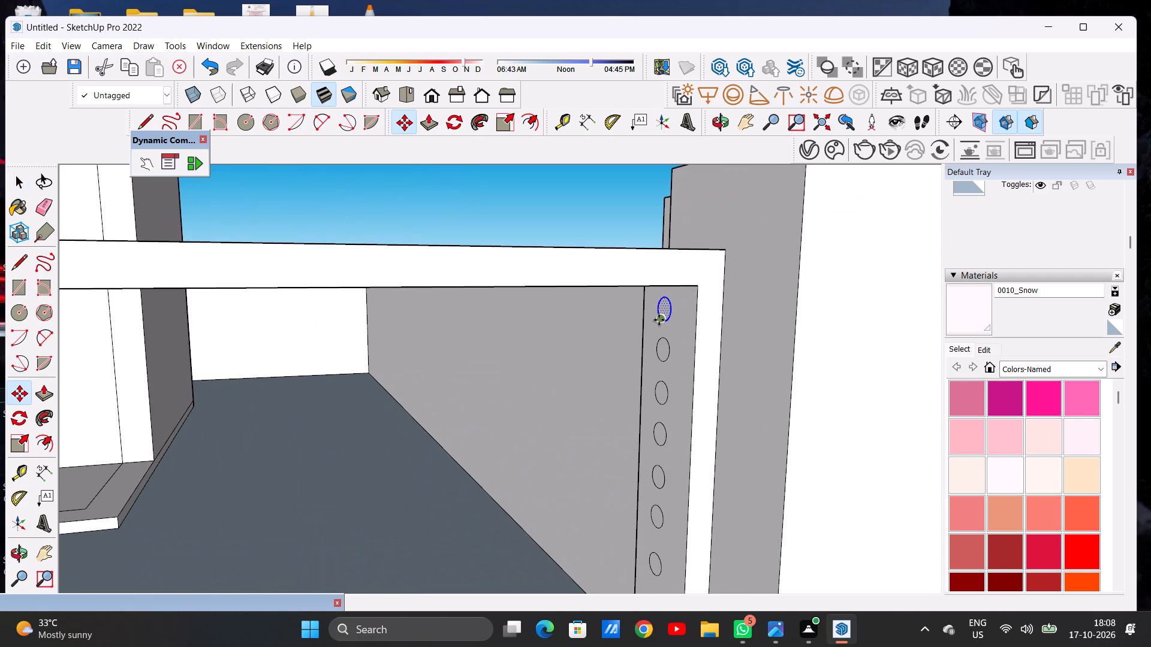
left_click(659, 320)
scroll(672, 311, "down", 11)
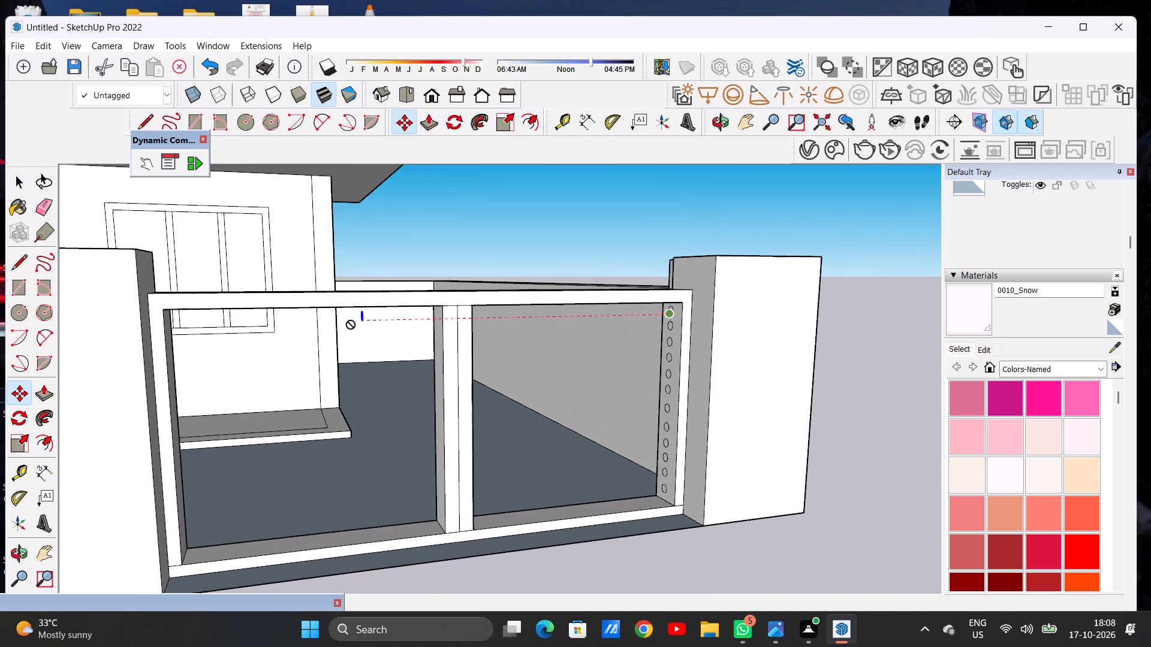
scroll(177, 326, "up", 3)
middle_click_drag(156, 331, 134, 319)
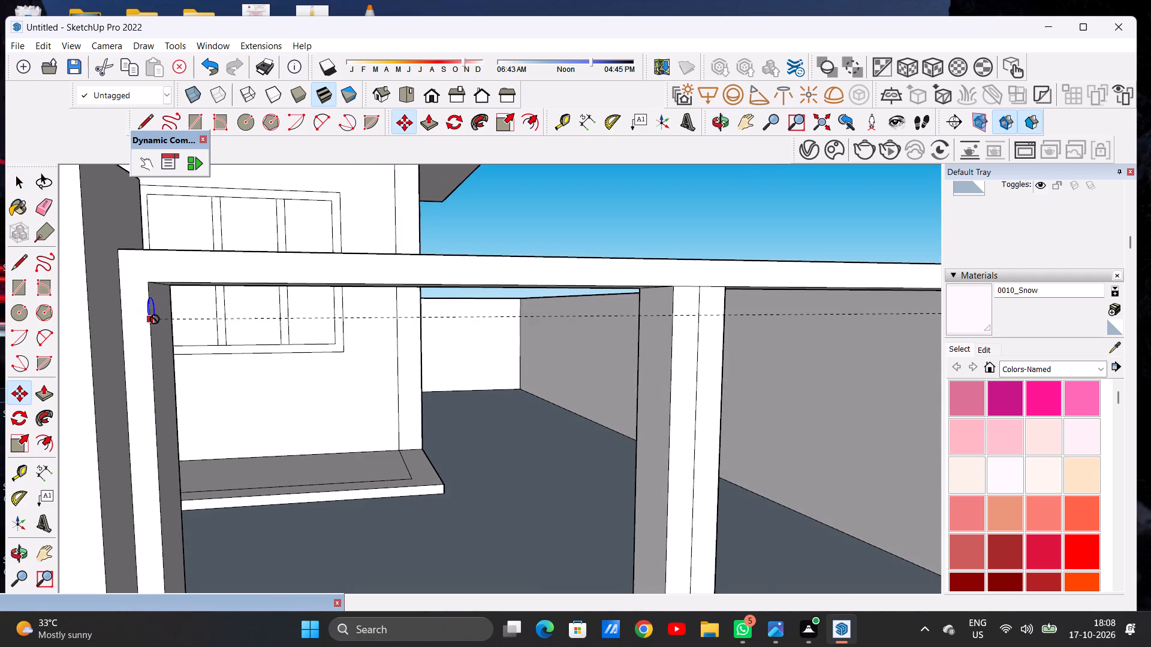
scroll(159, 317, "up", 9)
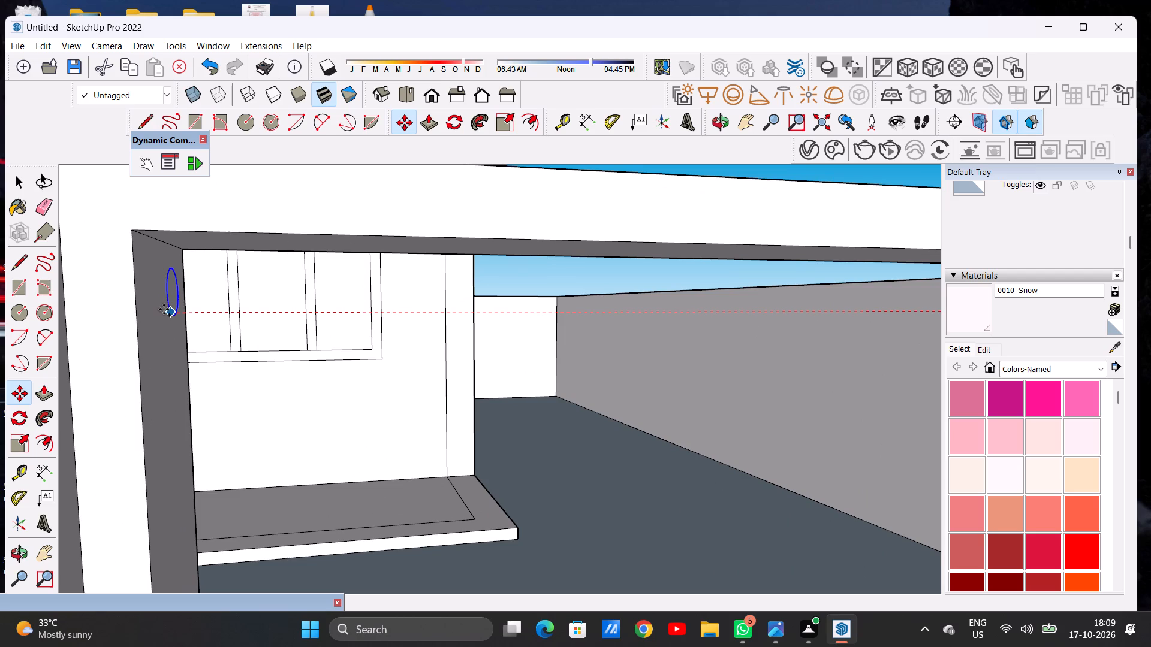
left_click(164, 309)
key("space")
scroll(245, 303, "down", 14)
middle_click_drag(349, 312, 321, 312)
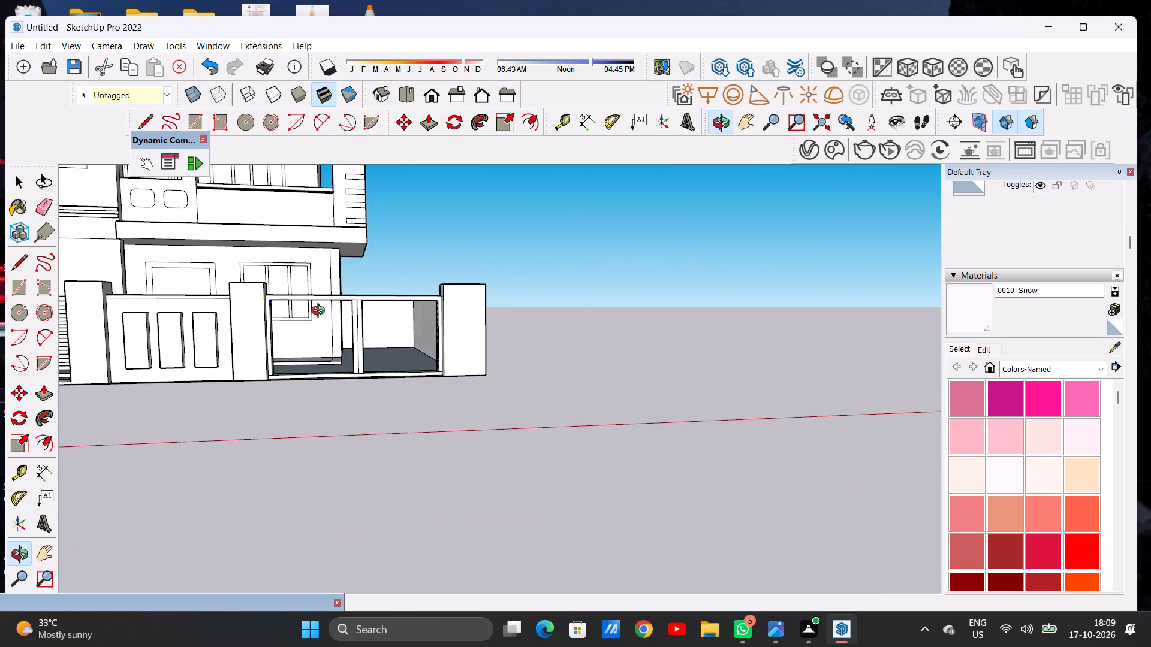
middle_click_drag(321, 312, 79, 345)
scroll(311, 329, "up", 11)
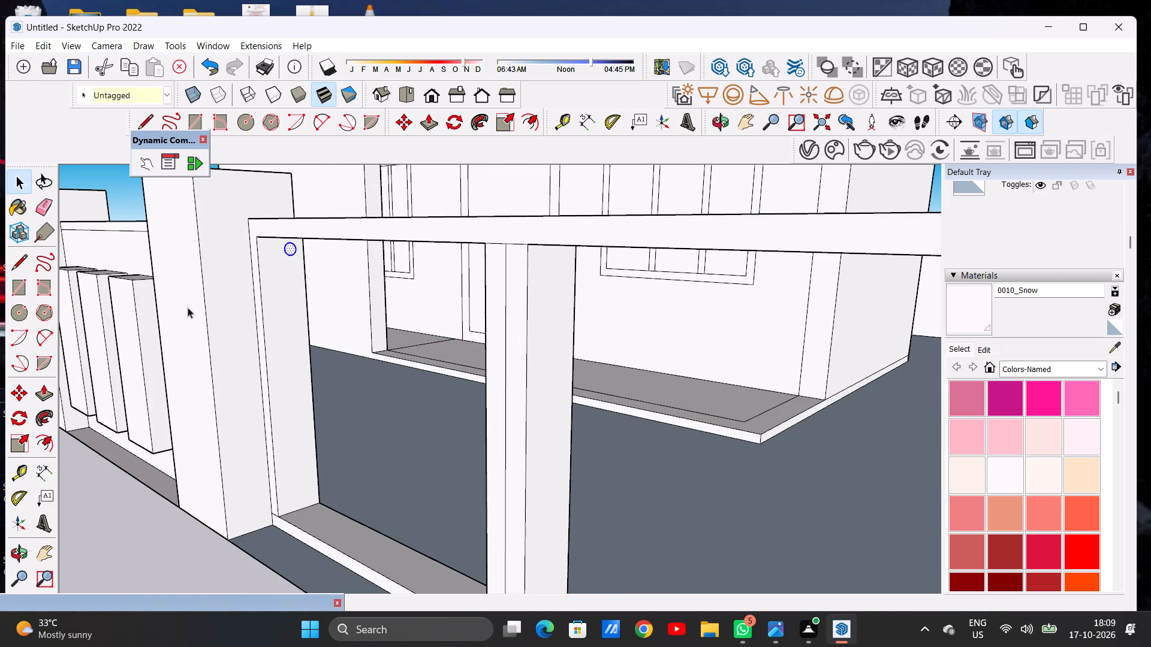
scroll(356, 270, "down", 7)
left_click(204, 361)
Compare the copied circle's position on its post with the circle column on the opposite side post.
scroll(340, 261, "up", 4)
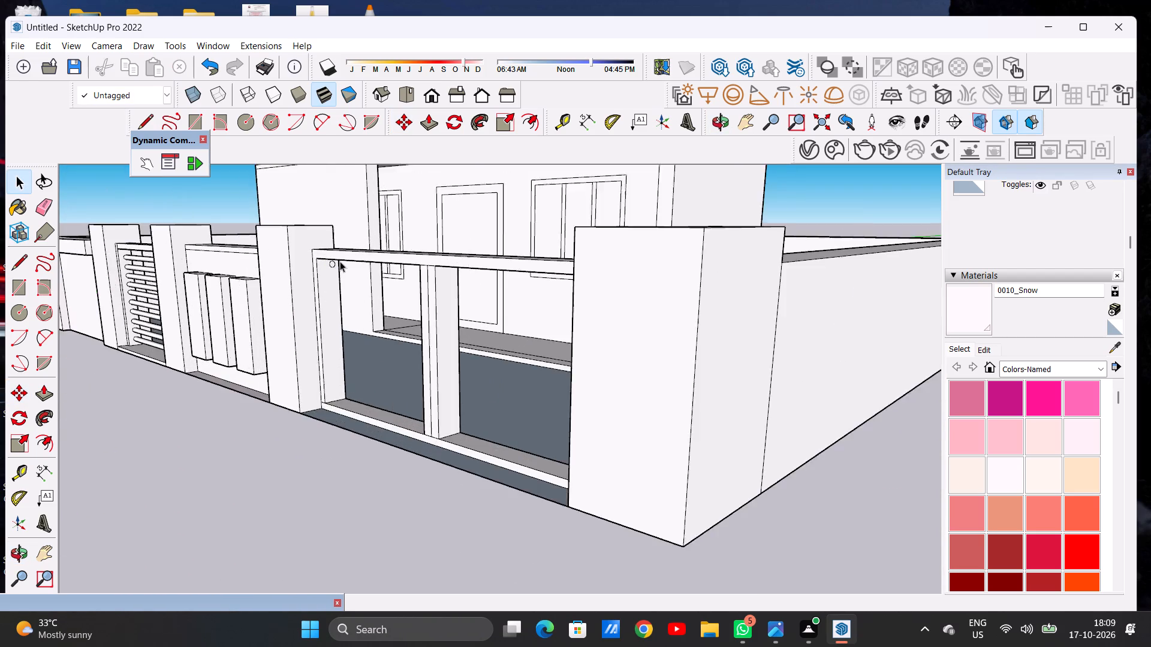
scroll(340, 261, "up", 3)
middle_click_drag(338, 277, 245, 248)
scroll(329, 258, "up", 3)
scroll(329, 258, "down", 1)
scroll(329, 258, "up", 9)
middle_click_drag(296, 265, 387, 278)
scroll(387, 278, "up", 1)
scroll(337, 277, "down", 19)
middle_click_drag(385, 301, 553, 303)
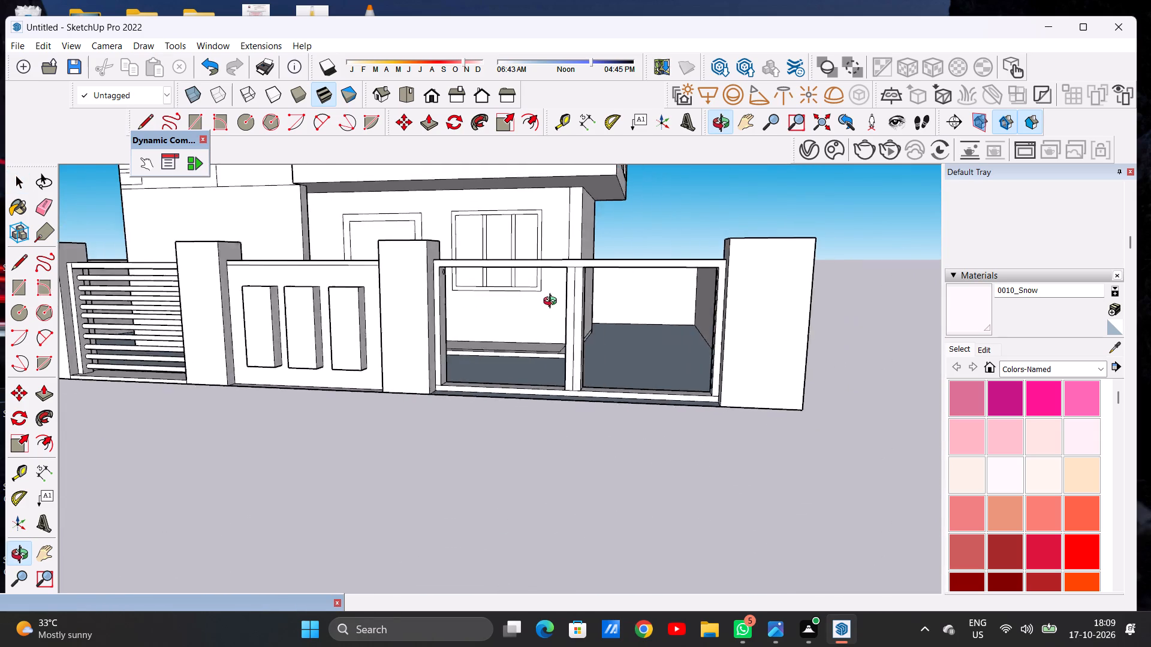
middle_click_drag(553, 303, 779, 282)
scroll(754, 270, "up", 9)
scroll(767, 264, "down", 1)
scroll(768, 264, "up", 4)
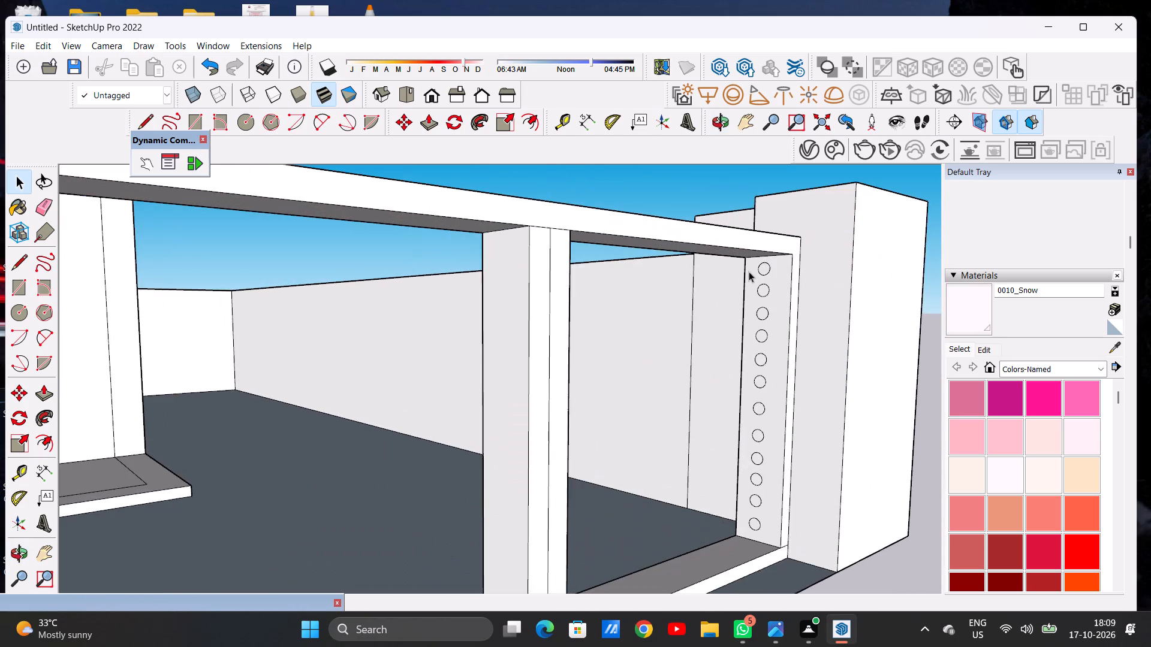
middle_click_drag(764, 273, 863, 275)
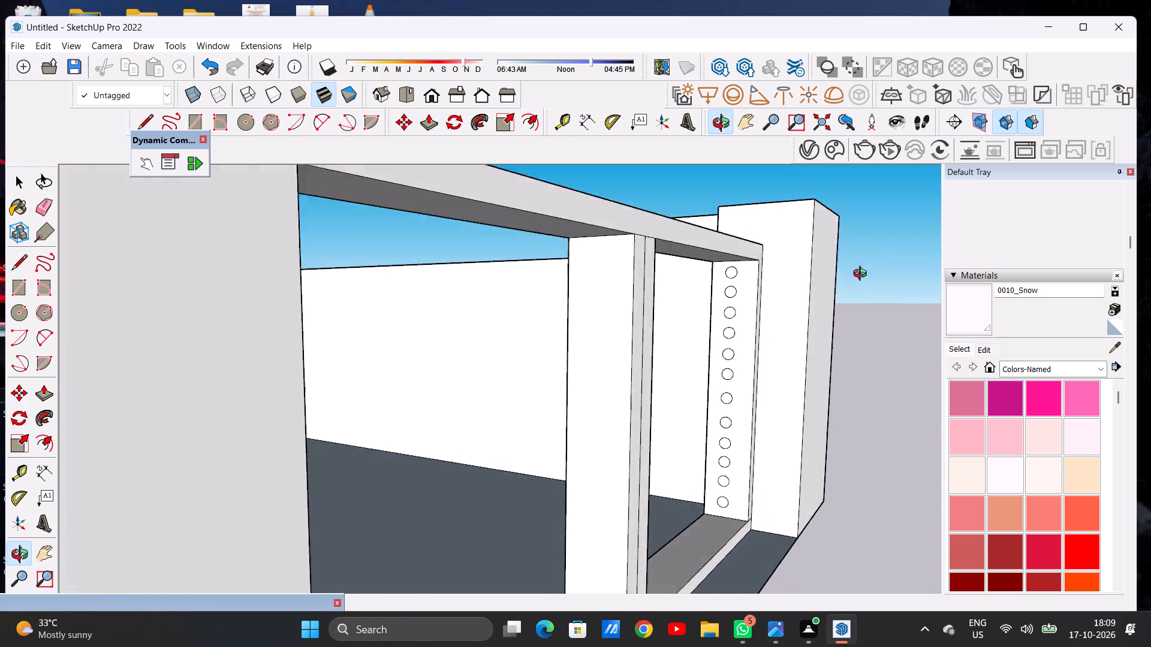
middle_click_drag(863, 275, 374, 301)
scroll(543, 283, "down", 9)
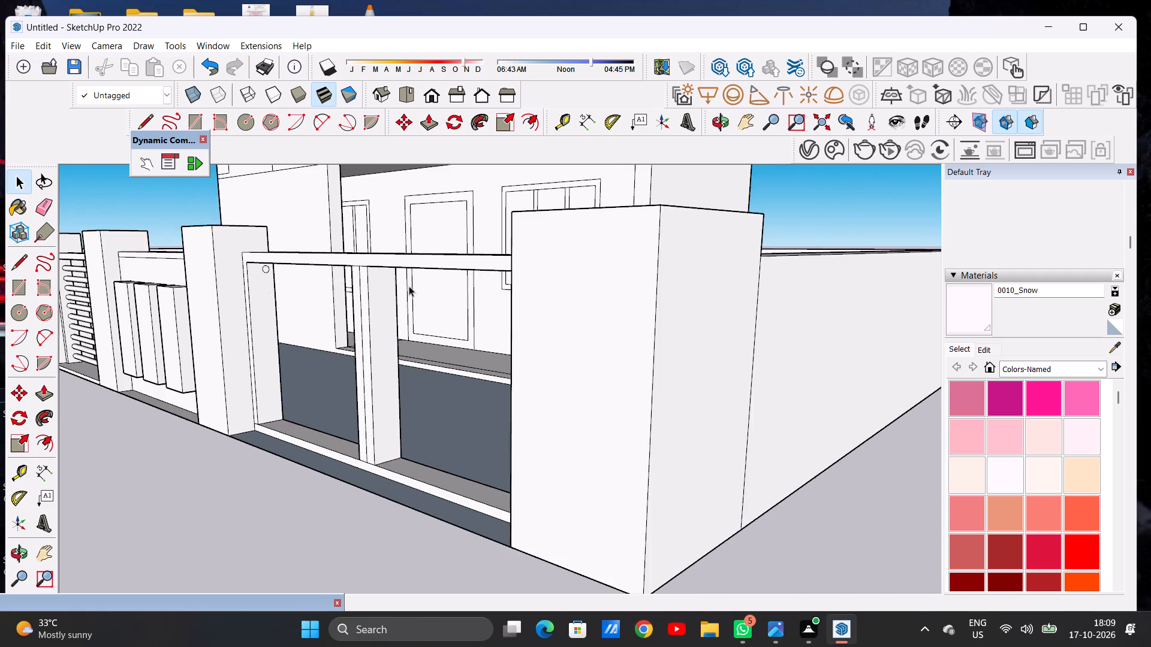
Move the copied circle horizontally towards the middle of the side post's inner face.
scroll(254, 278, "up", 1)
scroll(254, 278, "down", 1)
scroll(254, 278, "up", 5)
middle_click_drag(287, 278, 222, 264)
scroll(278, 258, "up", 9)
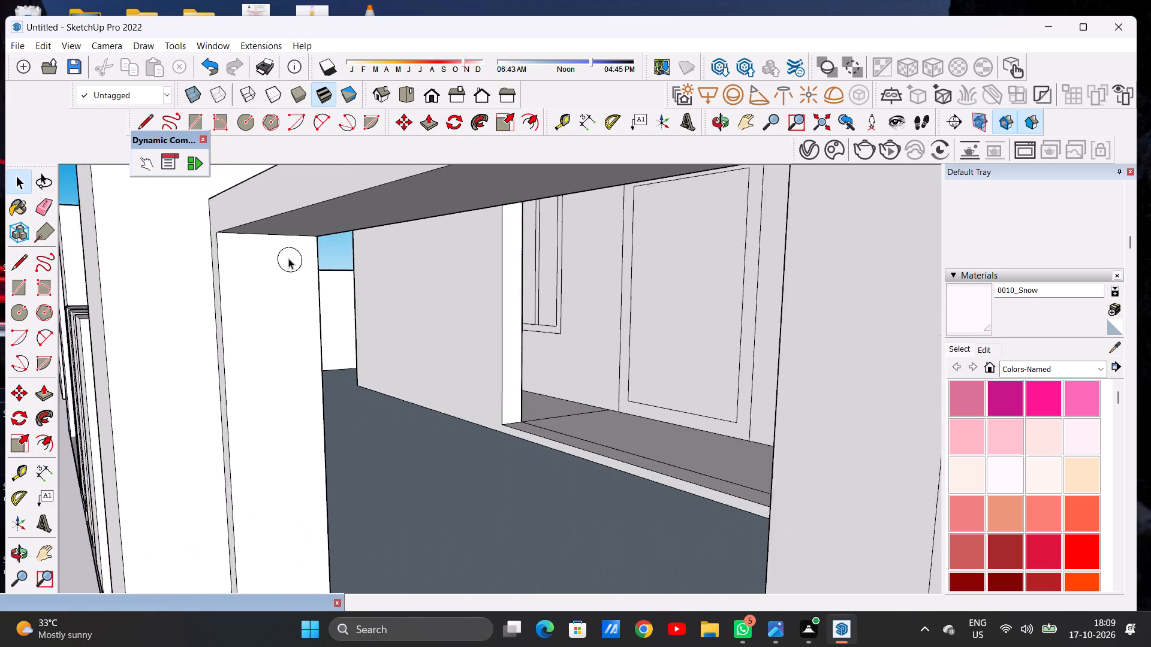
scroll(288, 258, "up", 4)
double_click(287, 267)
key("m")
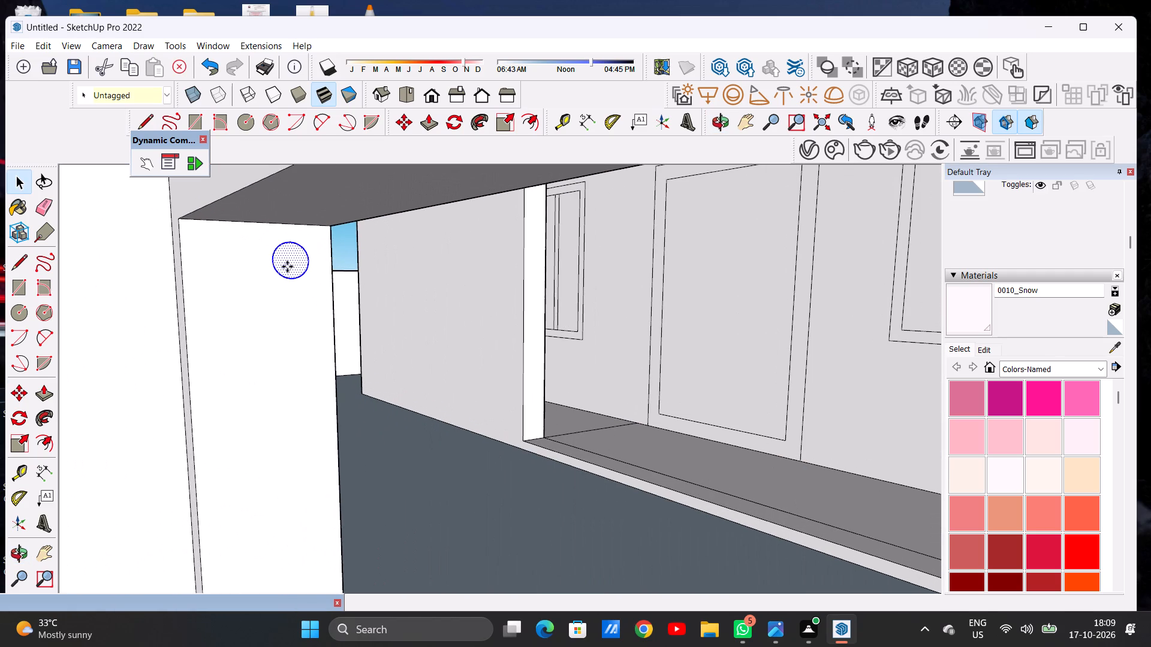
left_click(270, 265)
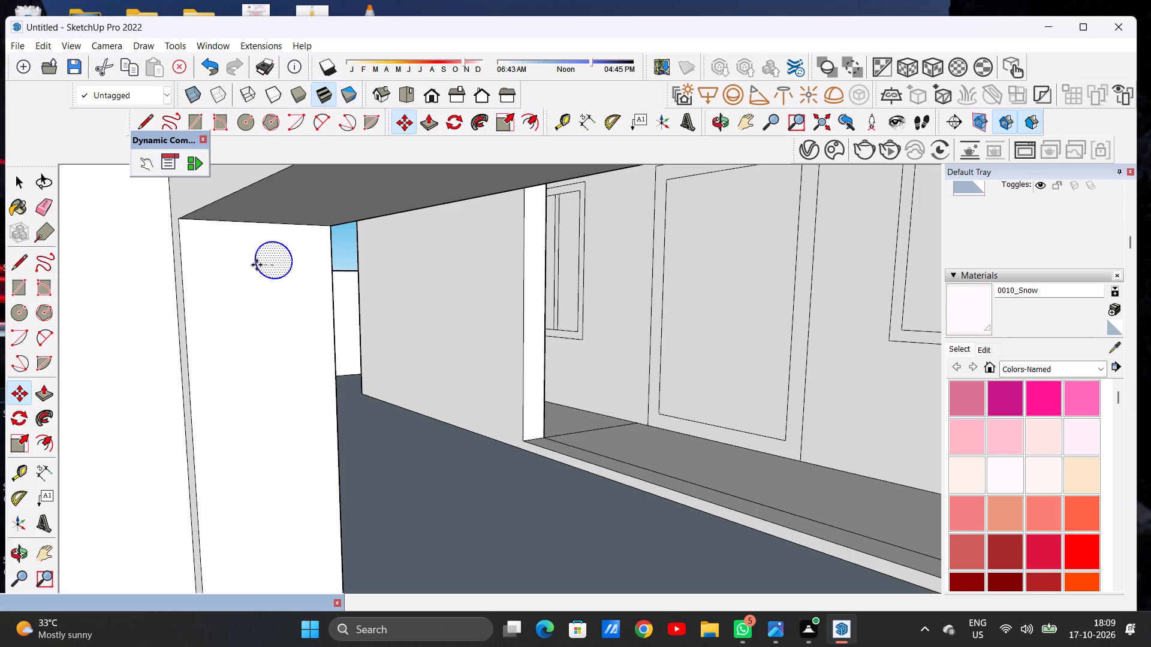
left_click(257, 265)
key("space")
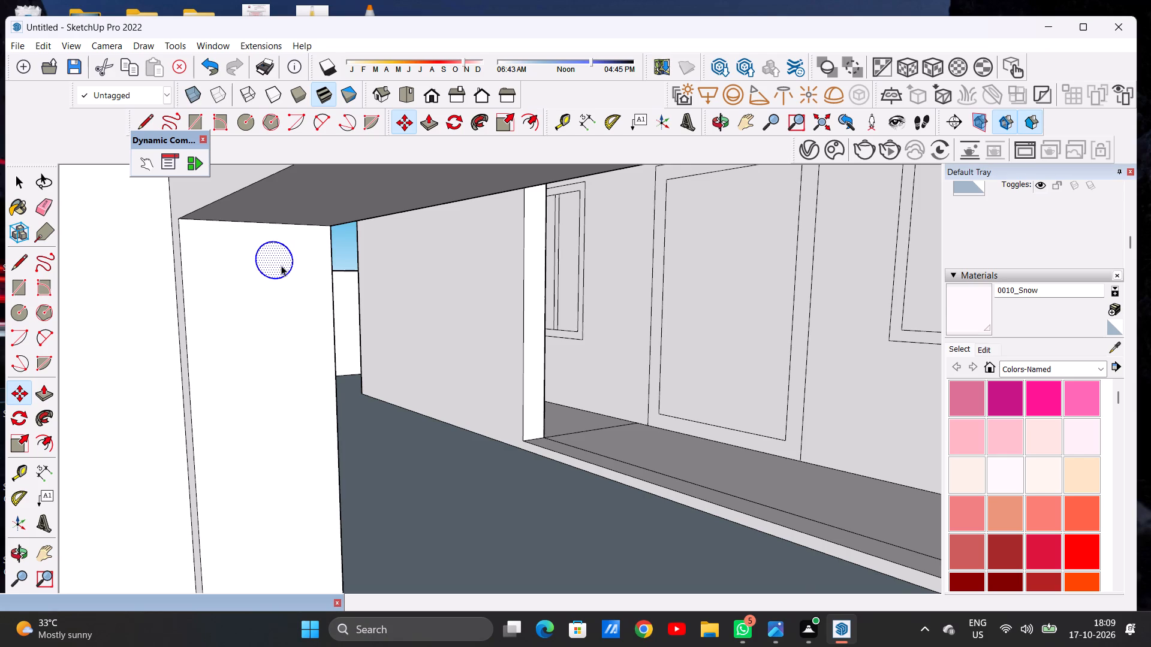
scroll(341, 252, "down", 6)
scroll(341, 252, "up", 1)
scroll(341, 252, "down", 1)
left_click(183, 295)
Check the shifted circle's placement against the circle column on the opposite side post.
scroll(324, 255, "up", 5)
scroll(310, 262, "down", 1)
middle_click_drag(314, 271, 368, 279)
scroll(355, 279, "up", 1)
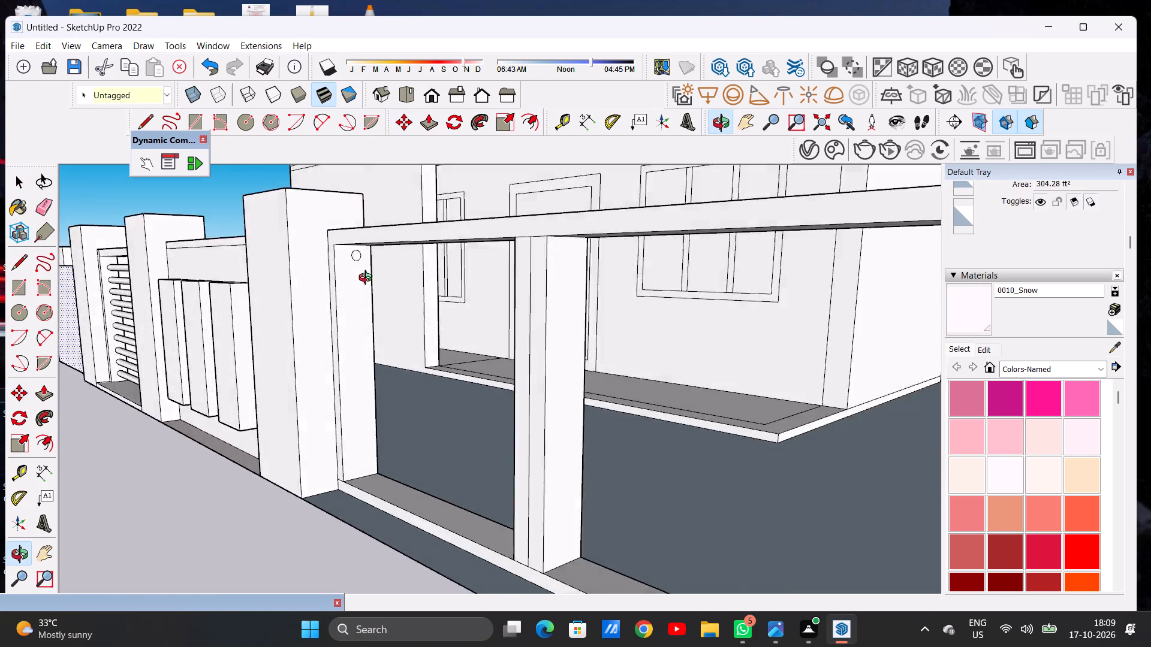
middle_click_drag(368, 279, 482, 274)
scroll(314, 279, "down", 11)
scroll(433, 296, "up", 7)
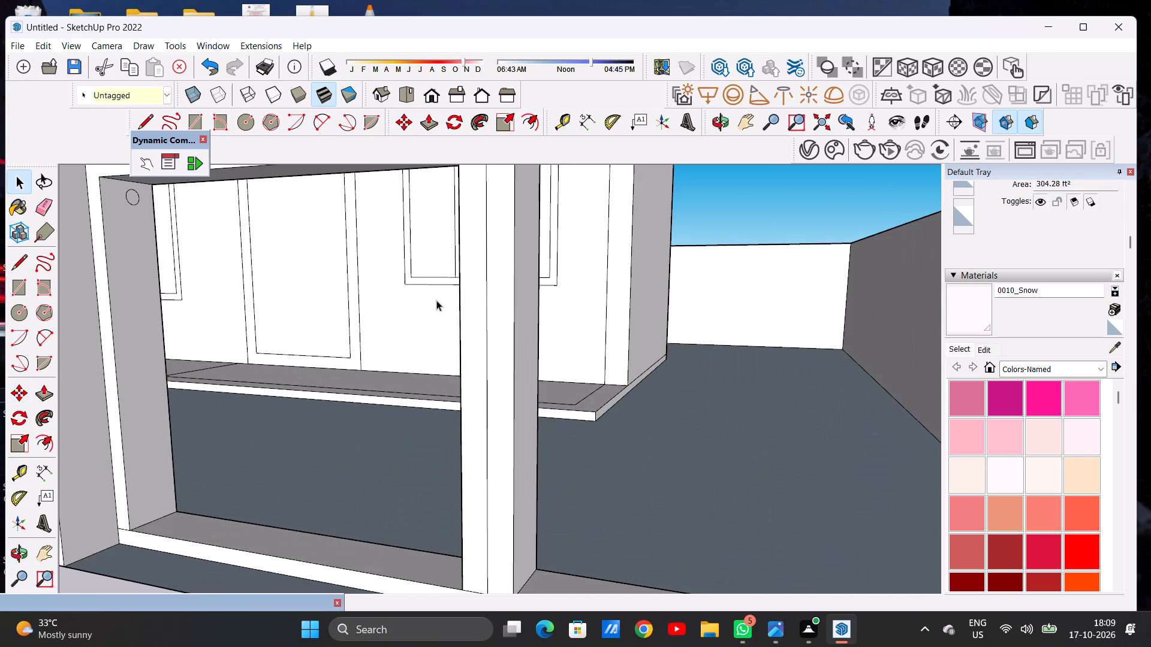
middle_click(433, 300)
scroll(432, 300, "down", 11)
middle_click_drag(480, 304, 643, 305)
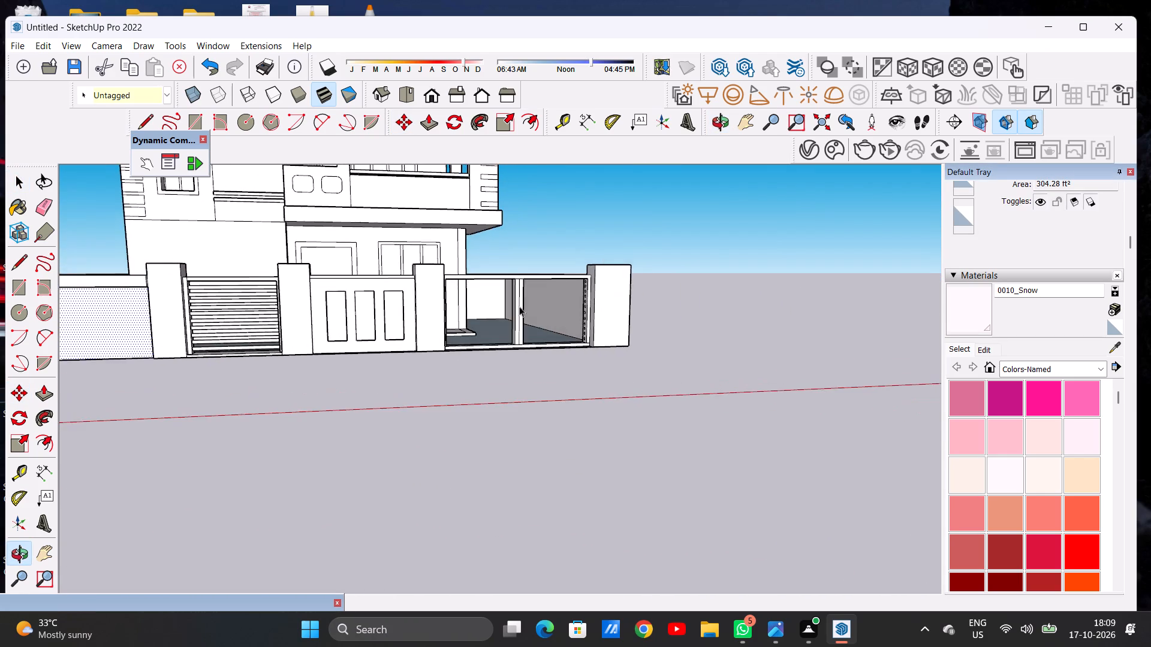
scroll(552, 288, "up", 7)
middle_click_drag(532, 298, 771, 303)
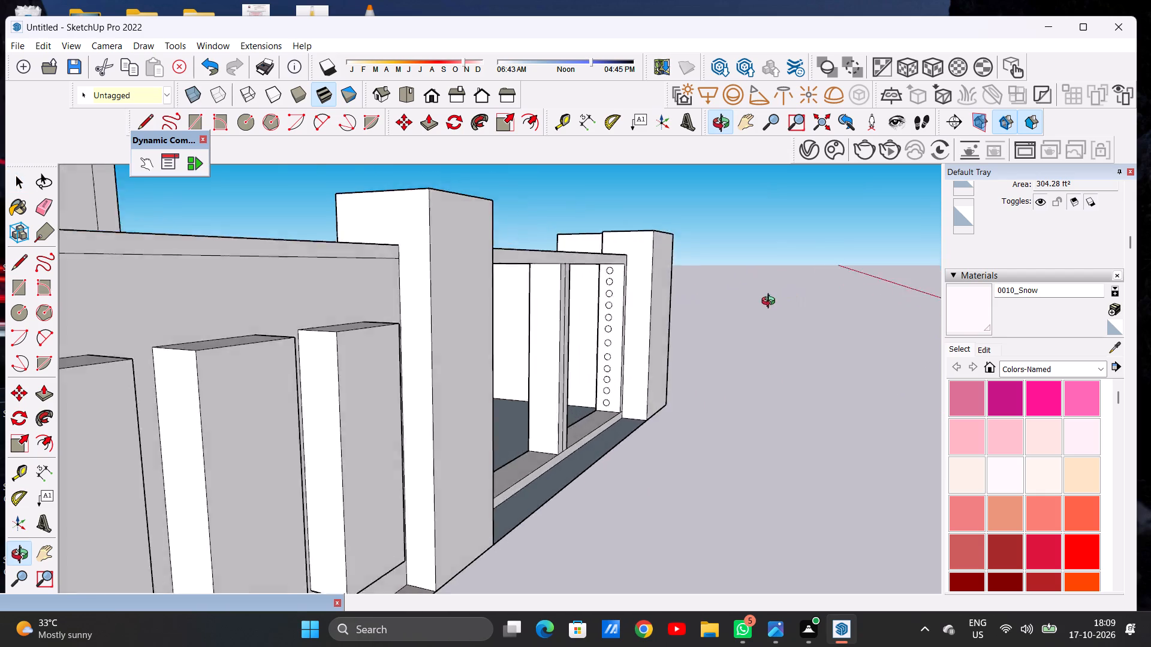
middle_click_drag(771, 303, 192, 297)
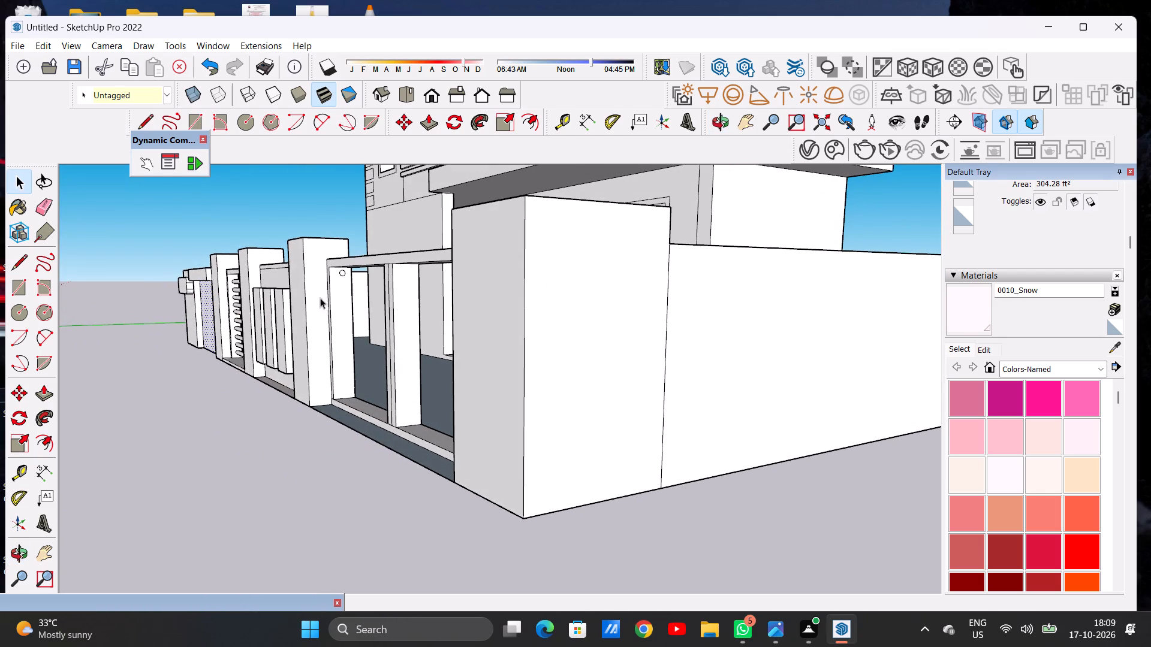
Copy the circle a short distance straight down the post's inner face and repeat the copy 11 times at that spacing.
scroll(345, 368, "up", 8)
scroll(357, 295, "down", 10)
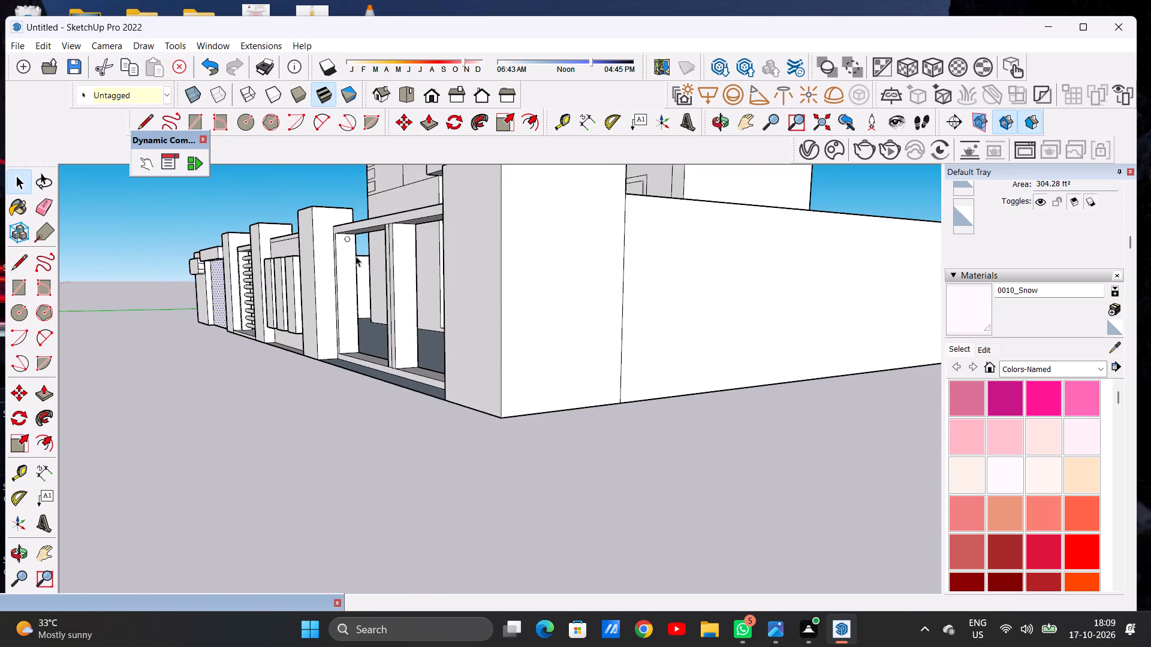
scroll(349, 246, "up", 11)
double_click(346, 235)
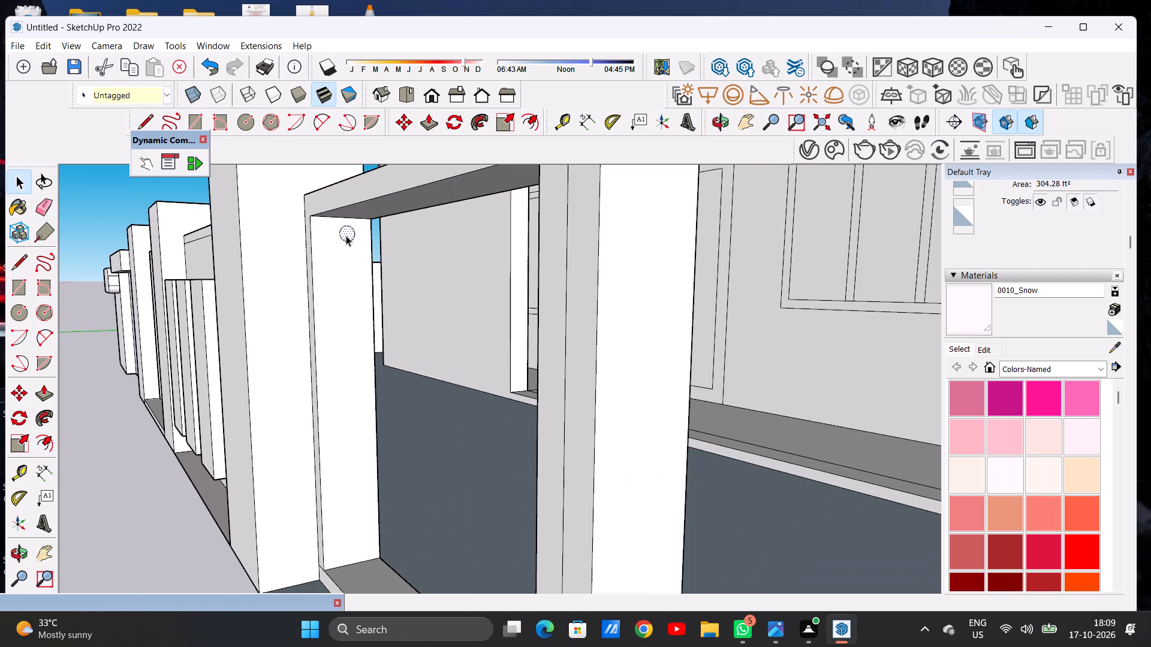
key("m")
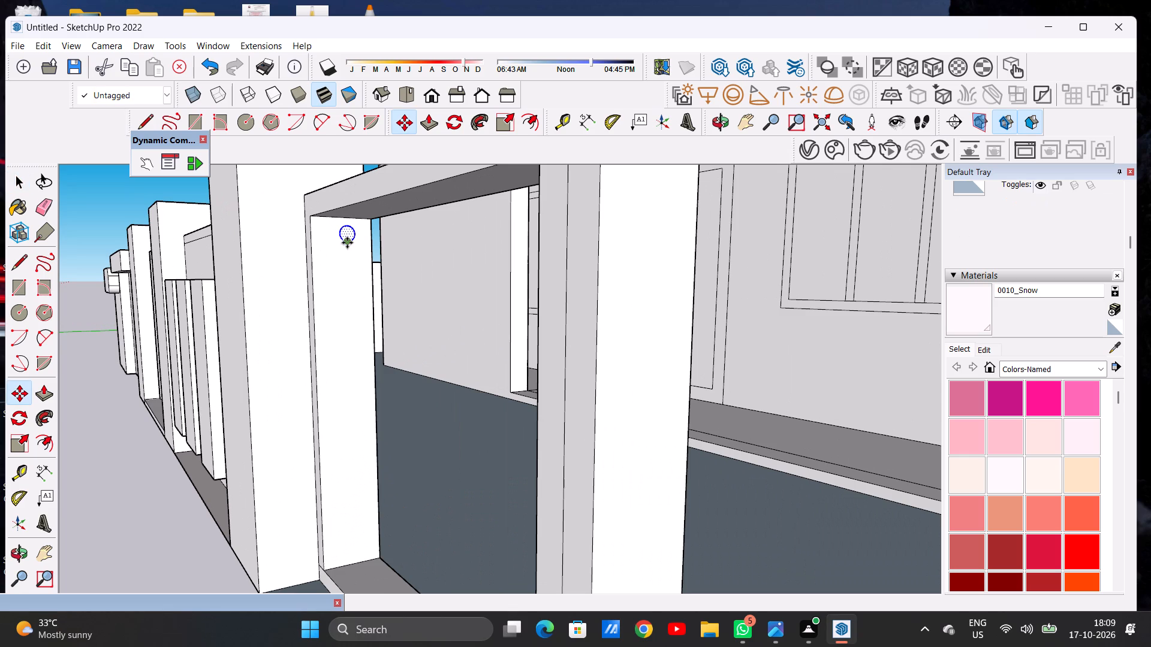
left_click(347, 243)
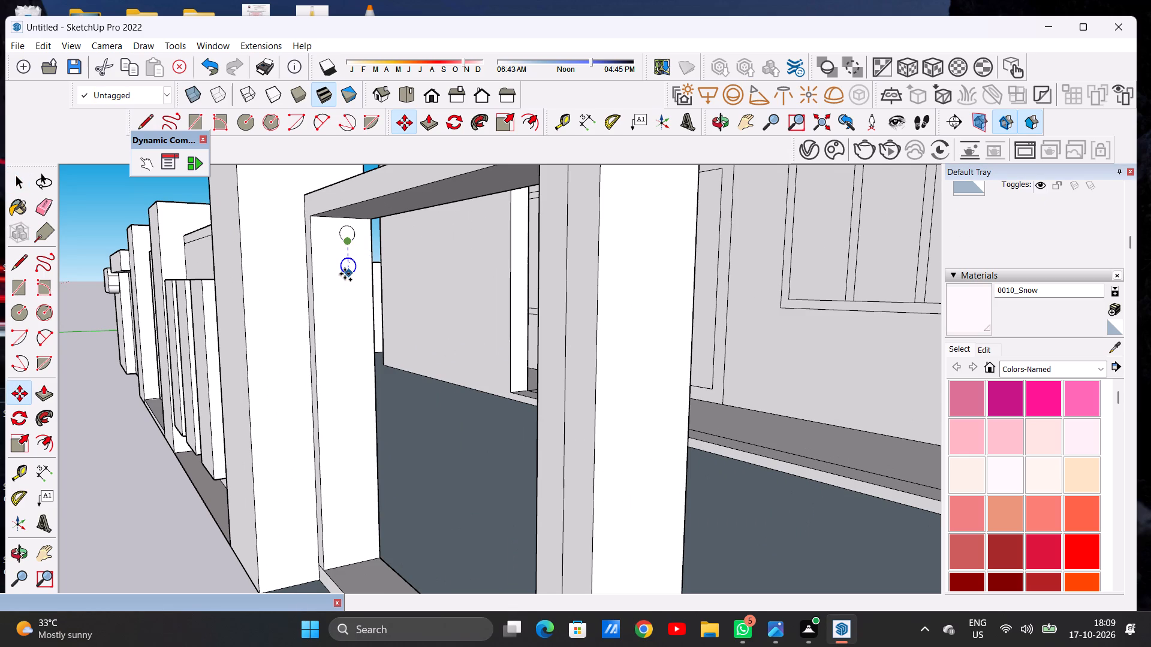
left_click(345, 274)
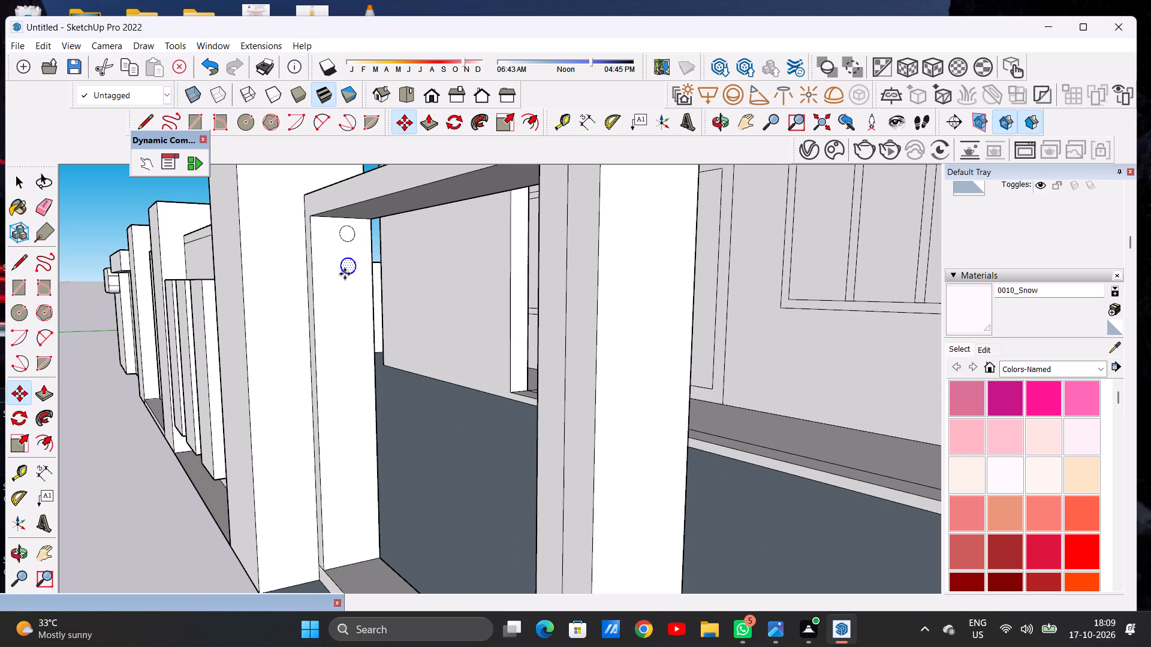
key("shift+asterisk")
type("11")
key("Return")
key("space")
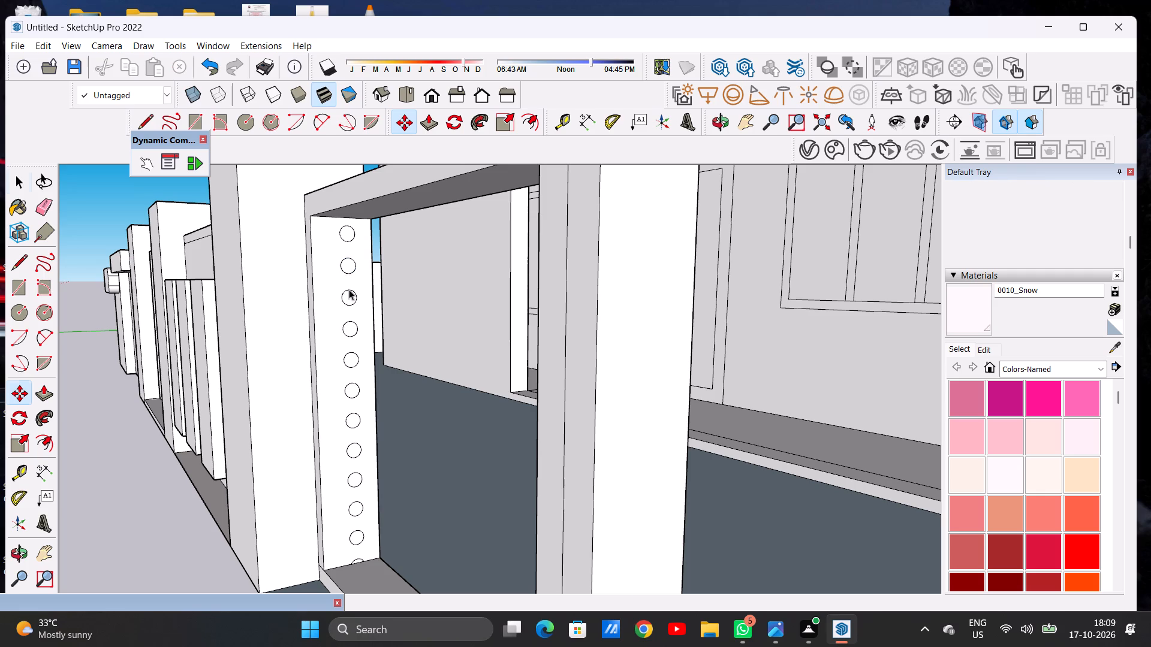
Examine the new circle column's fit between the rails and compare it with the column on the opposite post.
scroll(358, 285, "down", 9)
scroll(369, 313, "up", 8)
middle_click_drag(372, 356, 441, 364)
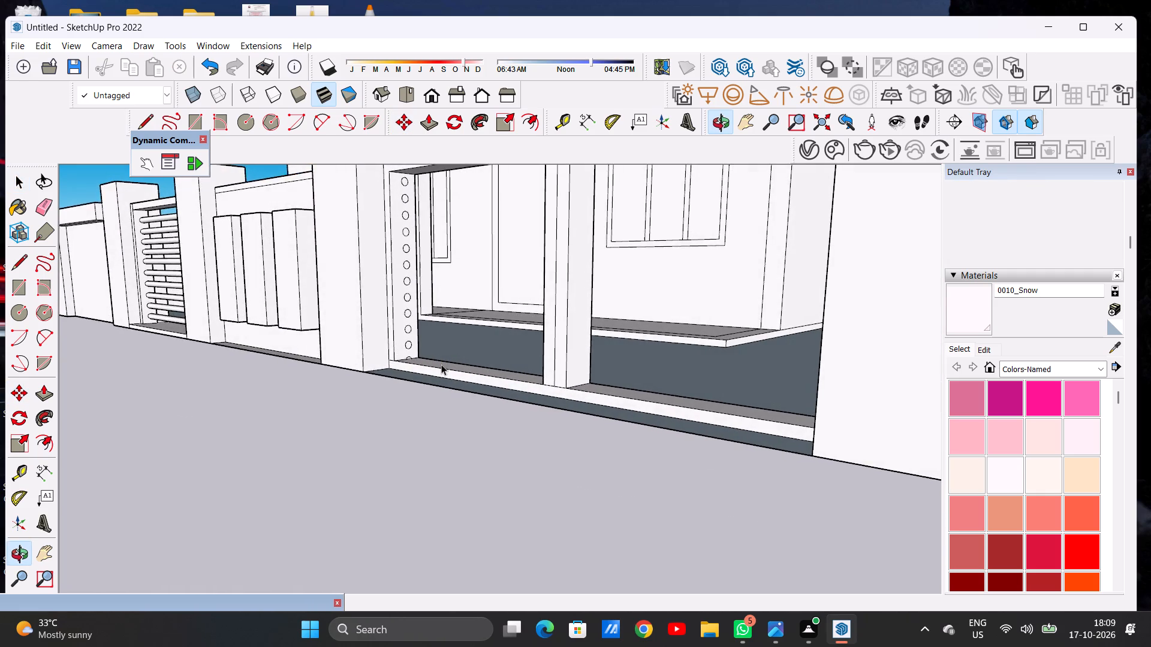
scroll(421, 364, "up", 16)
scroll(345, 358, "down", 17)
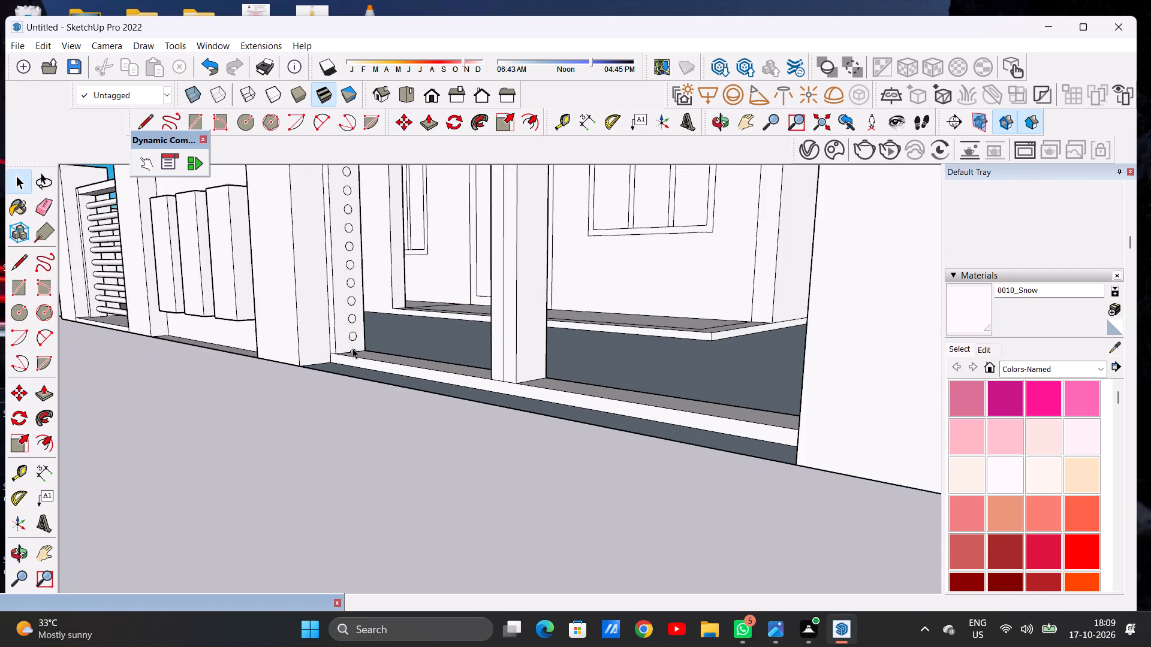
scroll(352, 348, "down", 6)
middle_click_drag(474, 362, 809, 341)
middle_click_drag(796, 340, 406, 377)
scroll(438, 258, "up", 7)
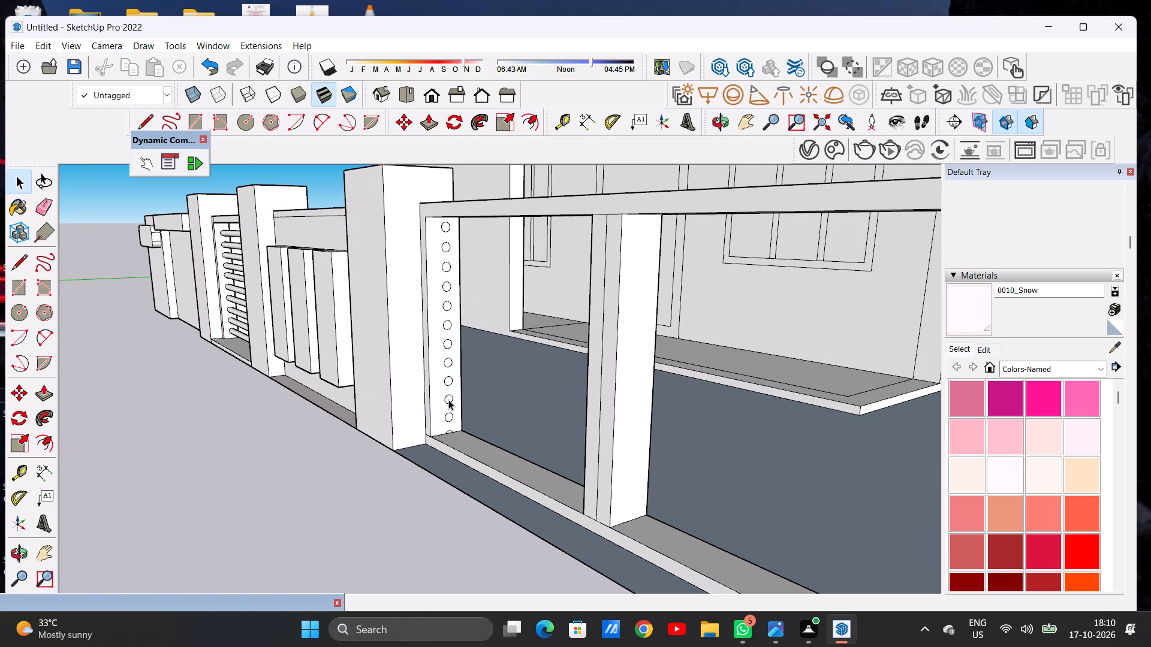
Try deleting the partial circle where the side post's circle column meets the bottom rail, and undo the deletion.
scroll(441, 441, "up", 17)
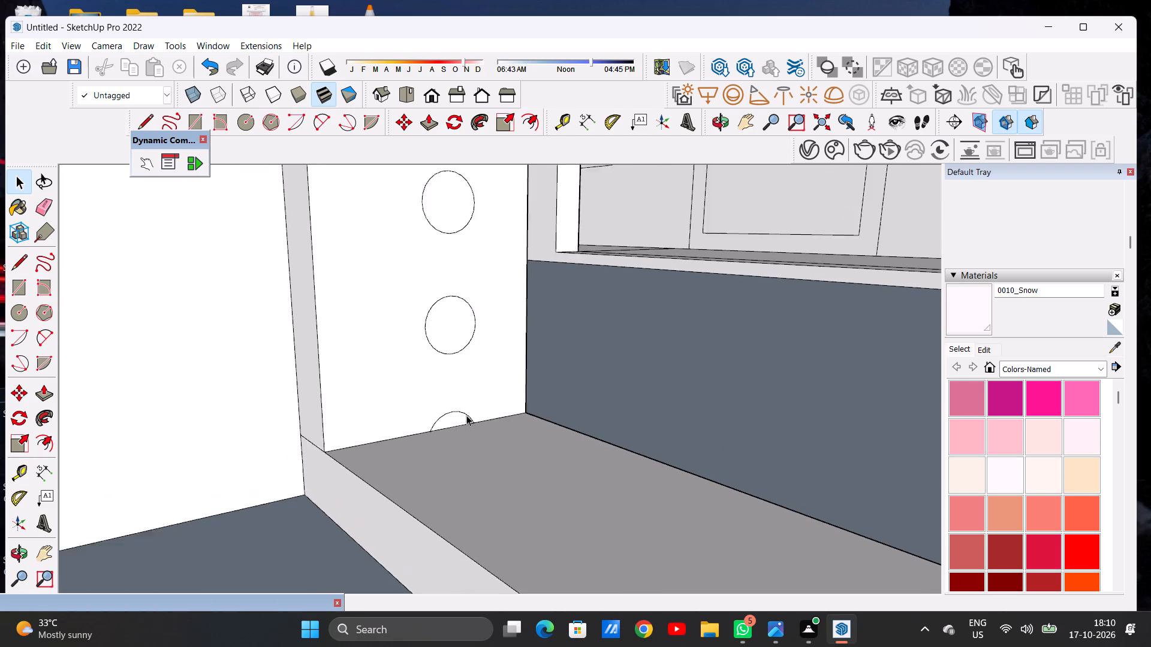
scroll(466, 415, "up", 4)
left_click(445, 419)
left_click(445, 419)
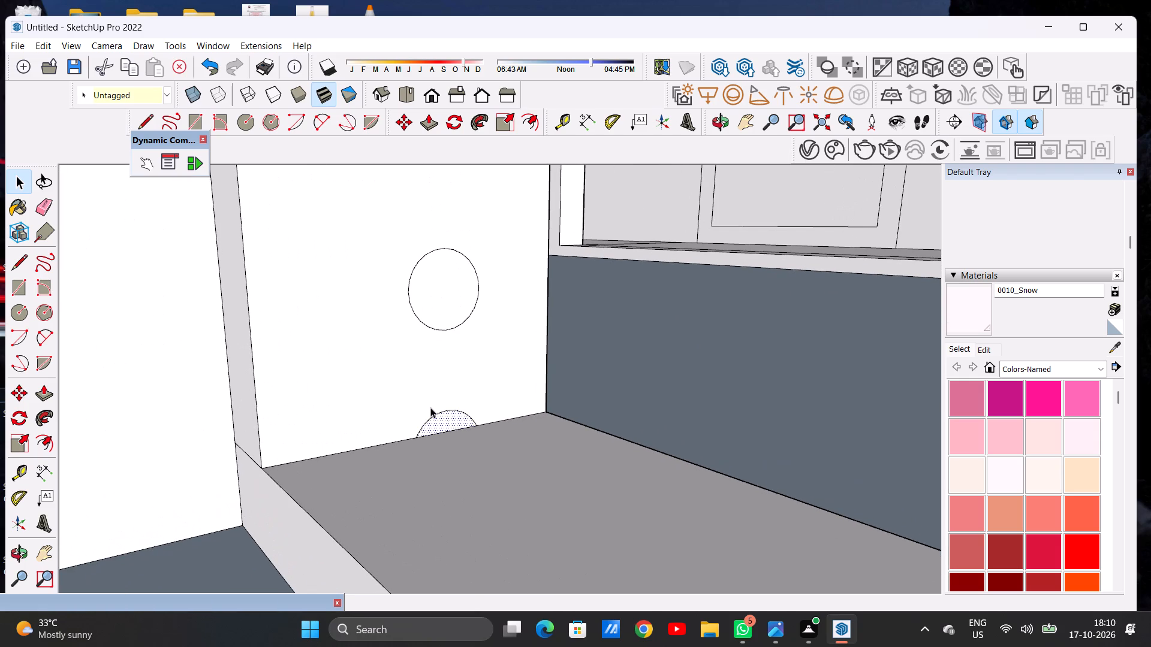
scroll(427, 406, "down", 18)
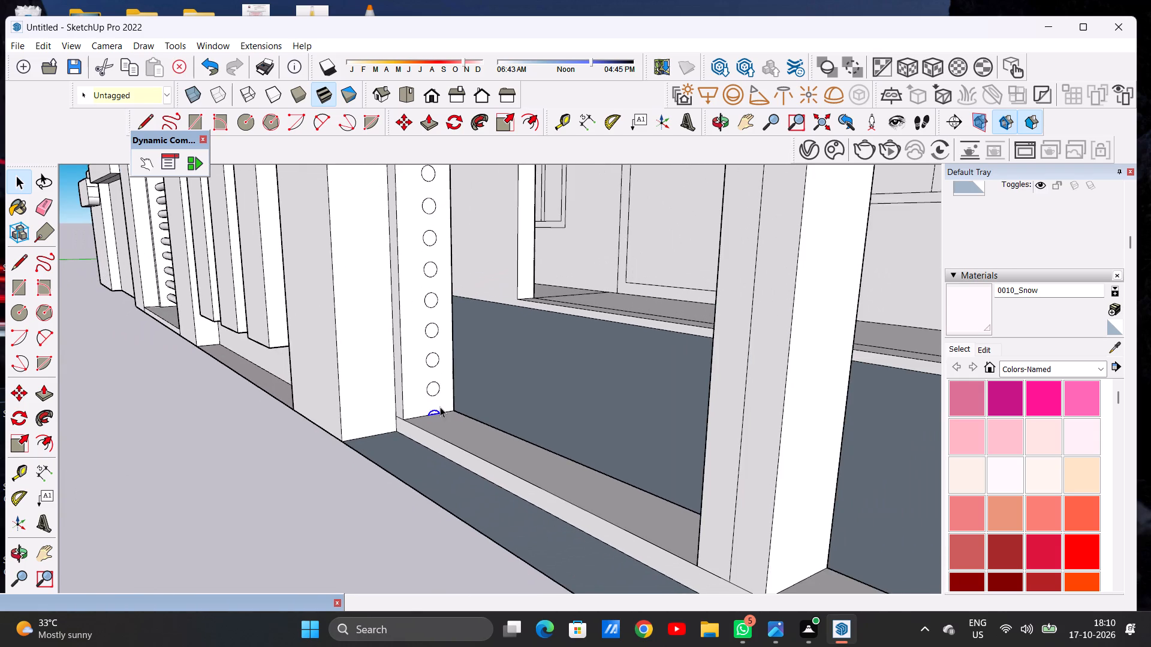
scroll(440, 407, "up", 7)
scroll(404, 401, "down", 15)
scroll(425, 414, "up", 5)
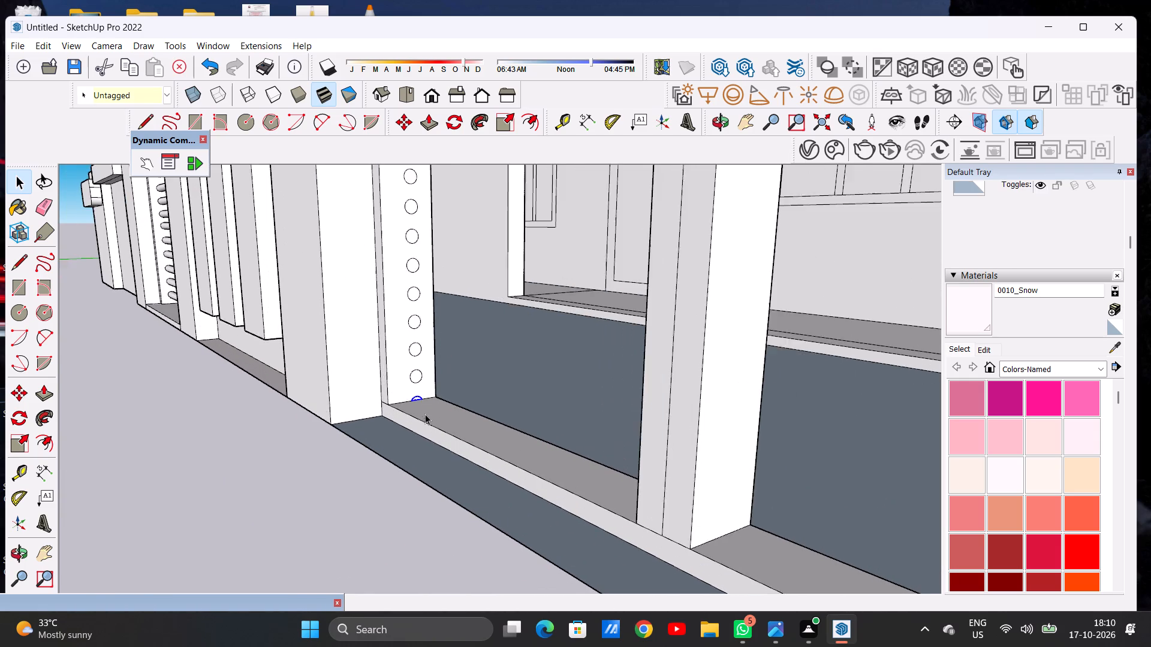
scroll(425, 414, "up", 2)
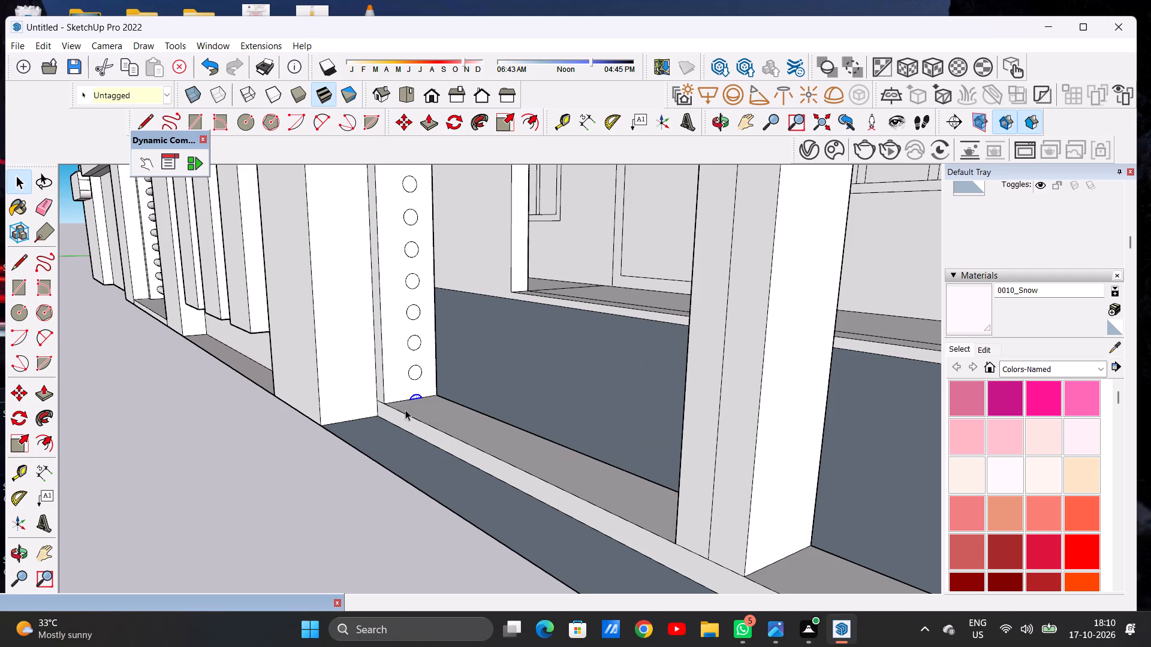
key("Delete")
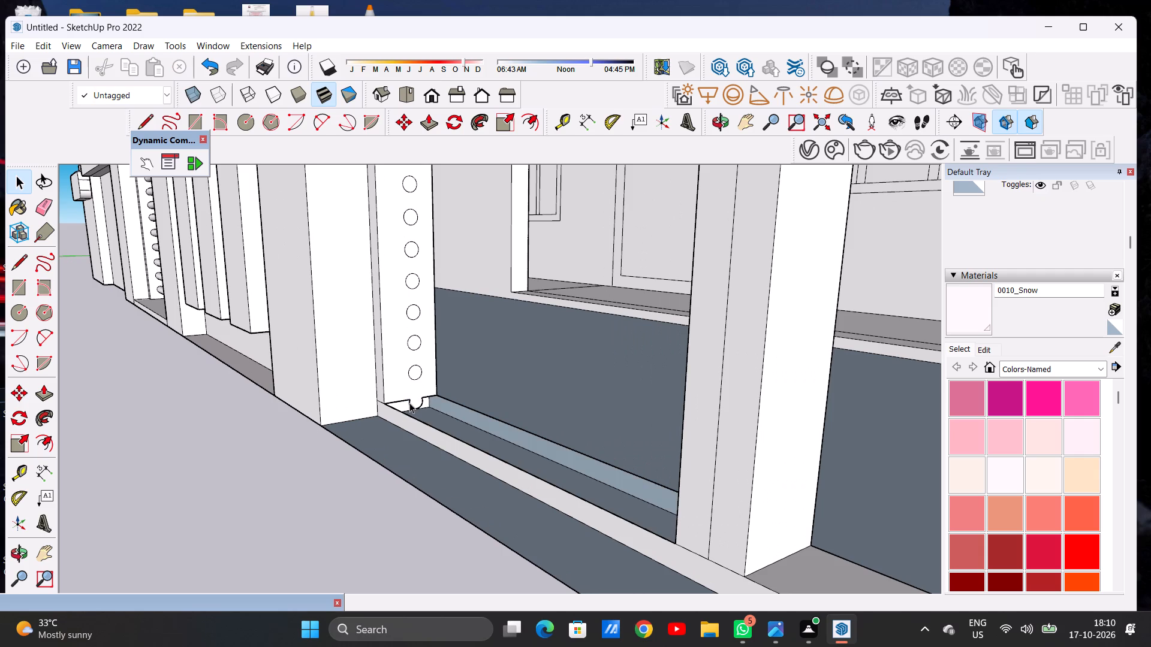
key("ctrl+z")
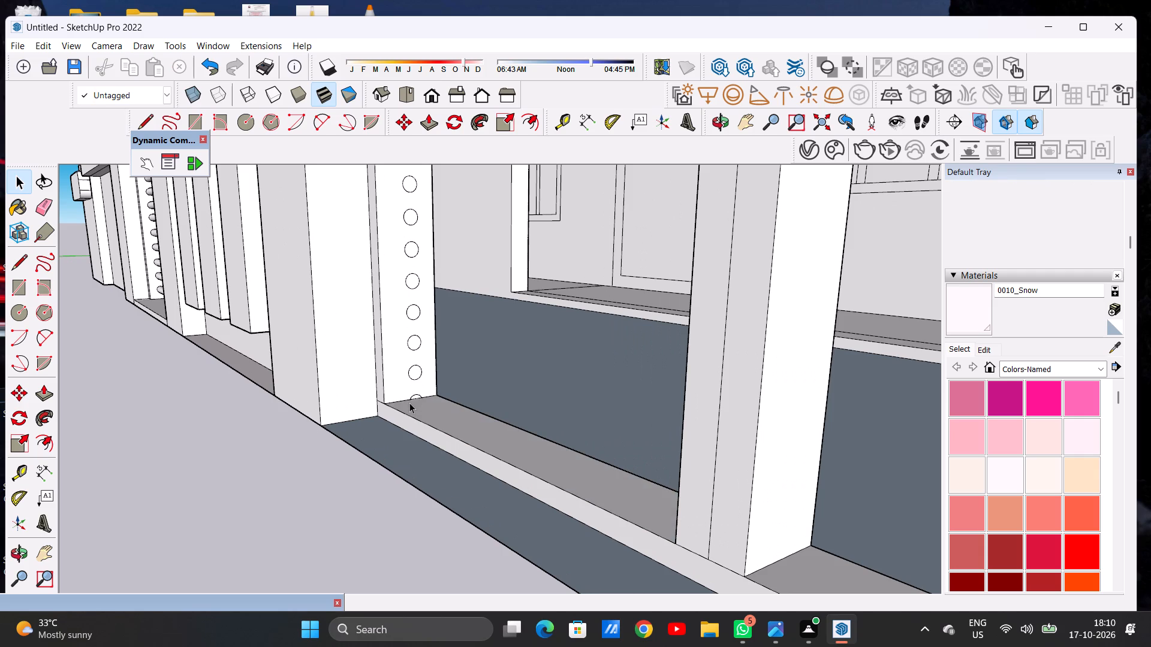
Undo the circle array on the side post's inner face, back to the single top circle.
scroll(406, 406, "down", 9)
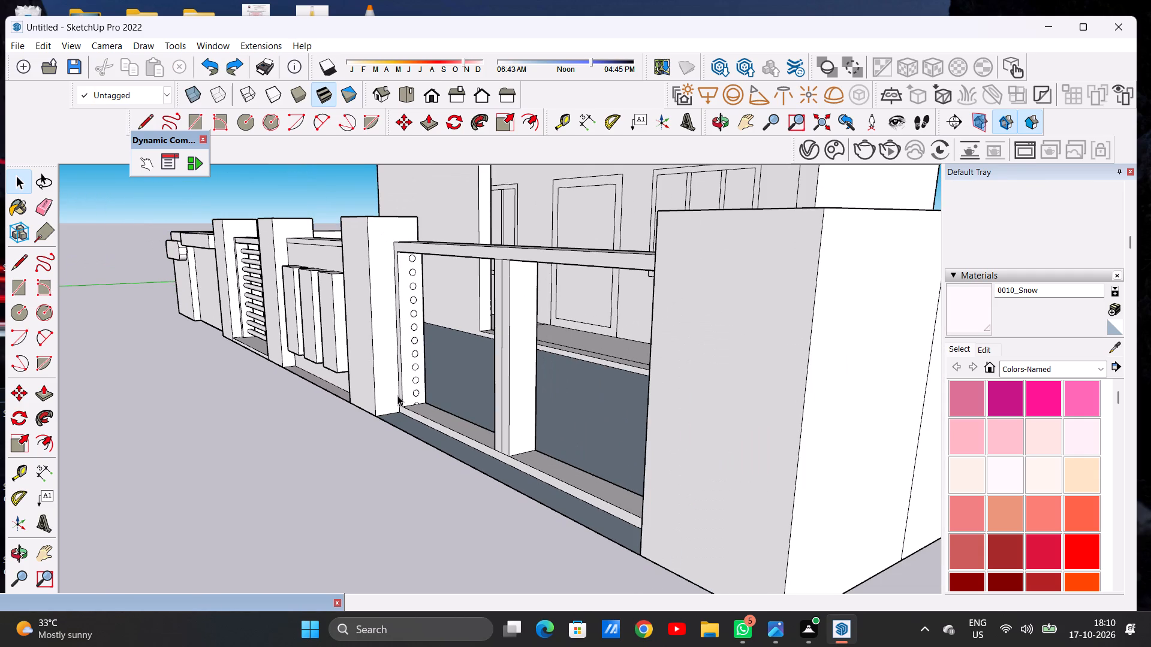
key("ctrl+z")
Compare the single top circle's placement with the circle column on the opposite side post.
scroll(415, 256, "up", 7)
middle_click_drag(414, 270, 407, 267)
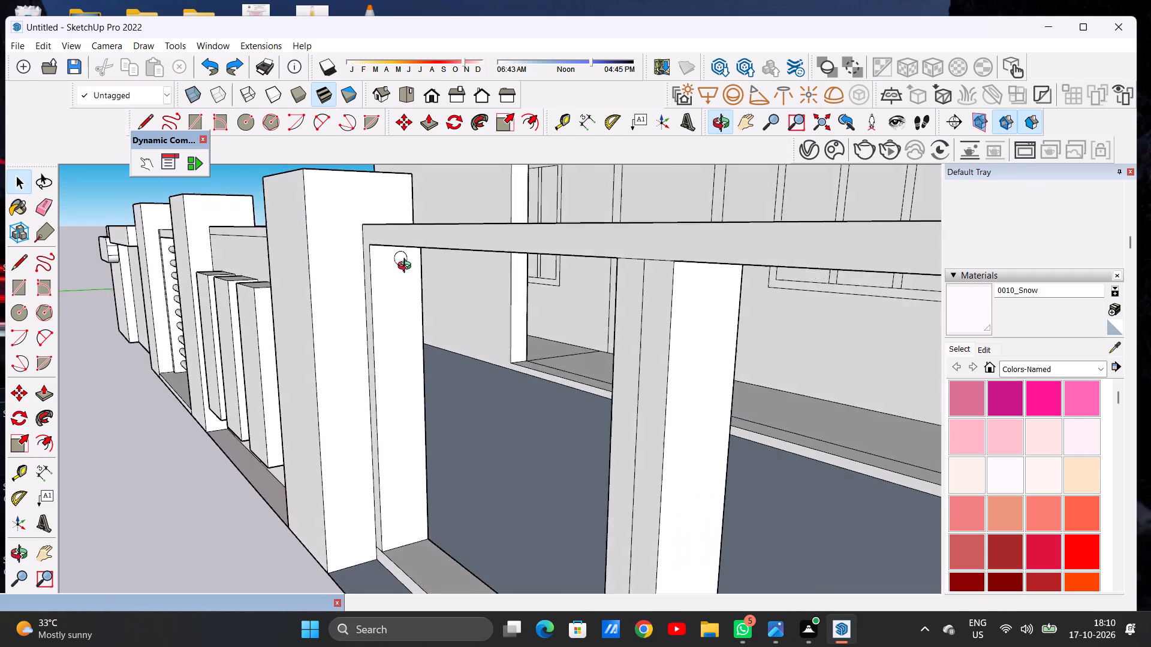
middle_click_drag(407, 267, 402, 234)
middle_click_drag(407, 249, 419, 280)
scroll(419, 280, "up", 1)
scroll(412, 308, "down", 12)
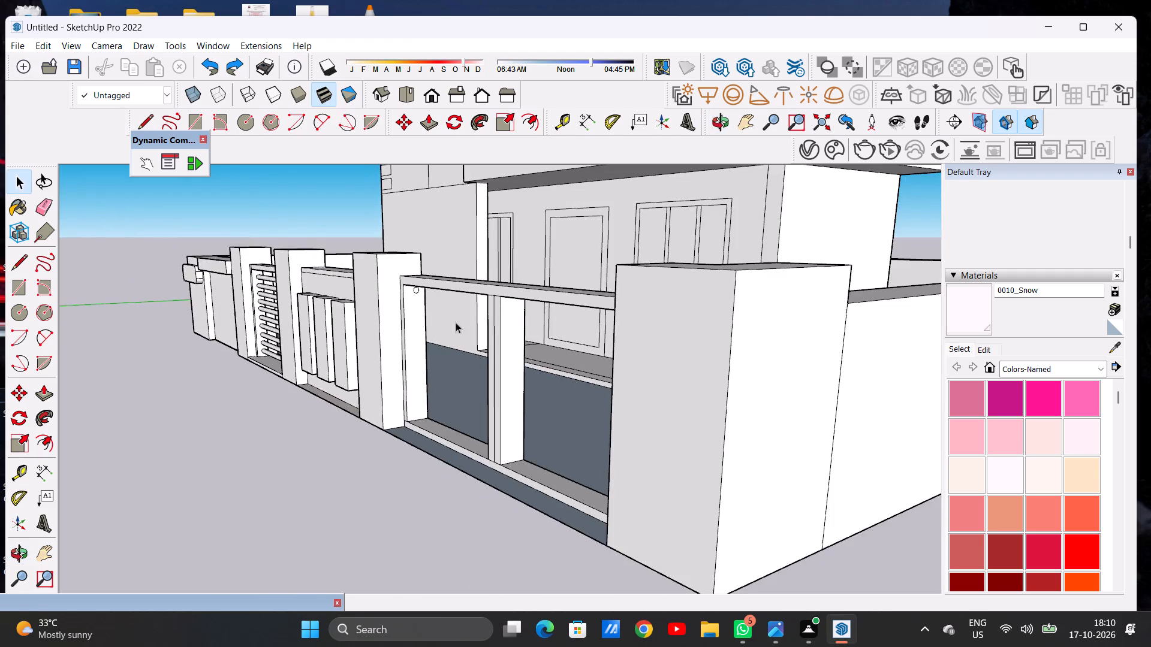
middle_click_drag(511, 321, 771, 291)
middle_click_drag(589, 317, 743, 322)
scroll(732, 292, "up", 13)
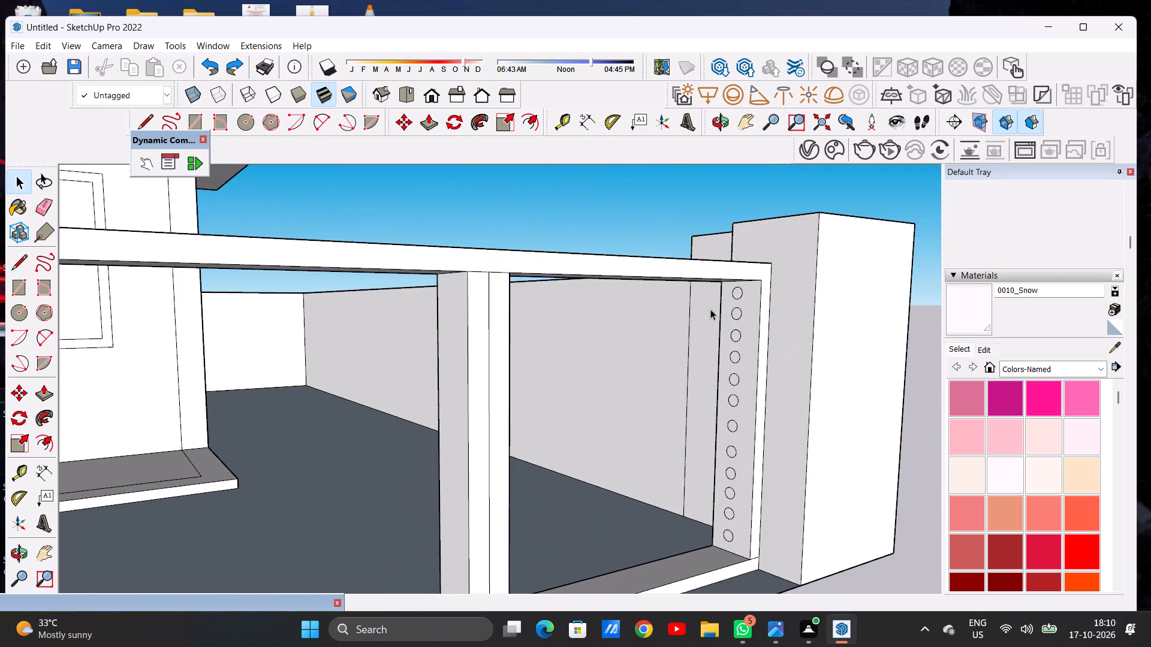
middle_click_drag(727, 310, 710, 312)
scroll(751, 311, "down", 9)
scroll(772, 319, "up", 1)
scroll(772, 319, "down", 4)
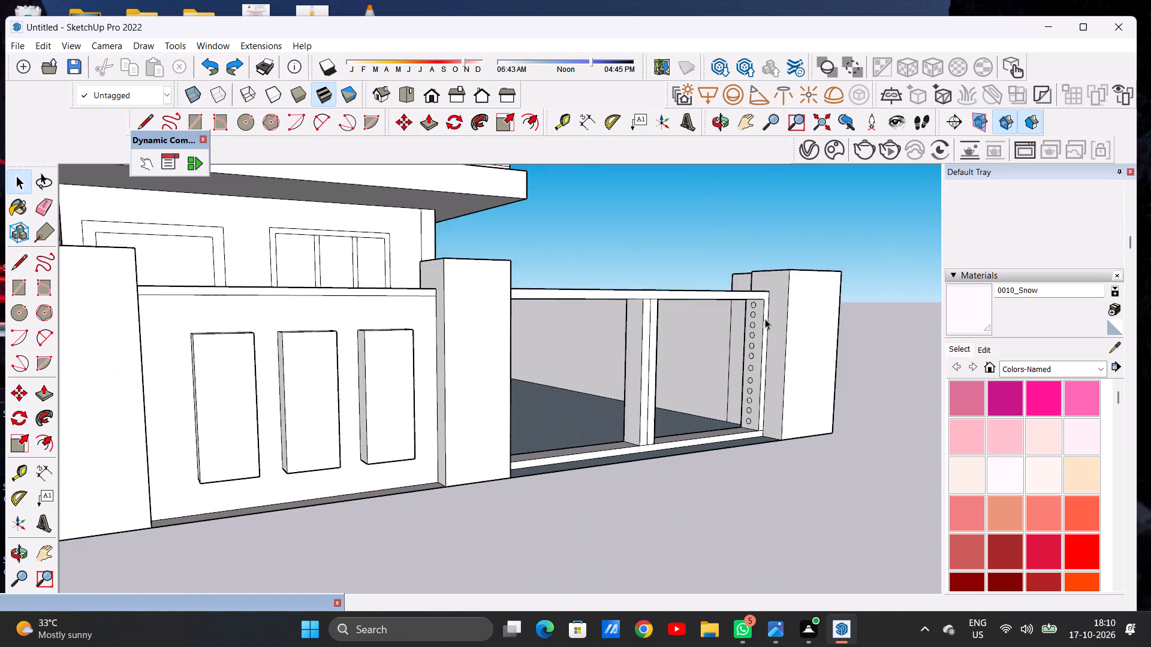
scroll(765, 319, "down", 3)
Move the single circle on the side post's inner face slightly up, closer to the top rail.
middle_click_drag(508, 333, 77, 341)
scroll(326, 329, "up", 6)
scroll(483, 313, "up", 4)
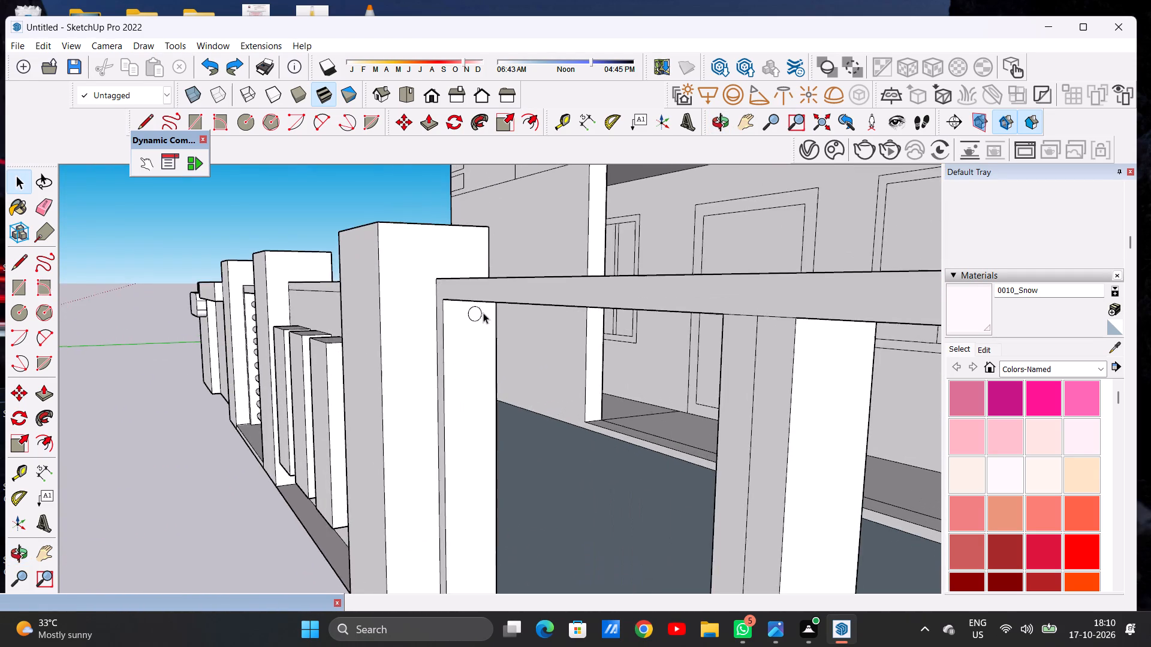
scroll(483, 313, "up", 1)
middle_click_drag(487, 331, 474, 298)
scroll(463, 277, "up", 7)
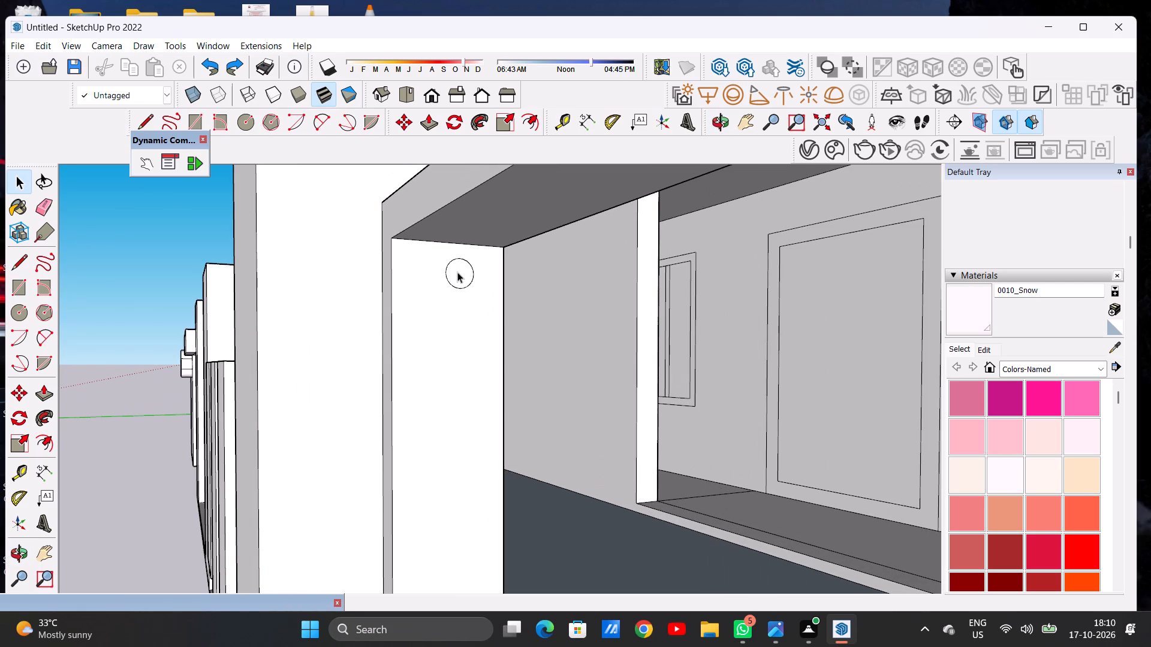
double_click(457, 272)
key("m")
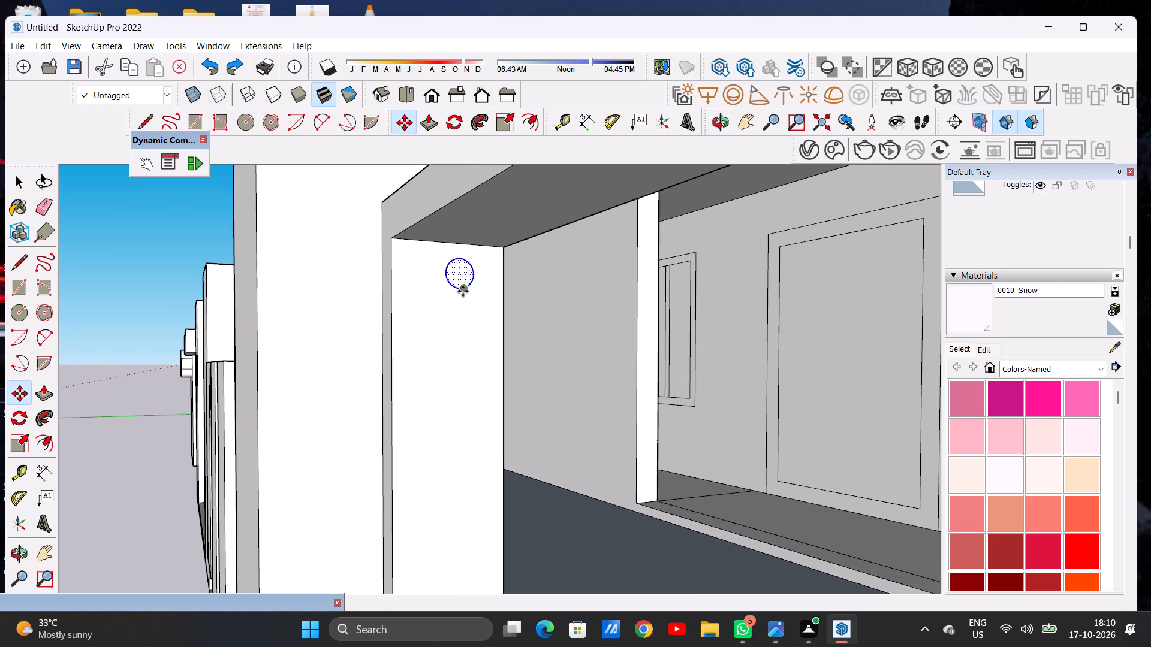
left_click(463, 291)
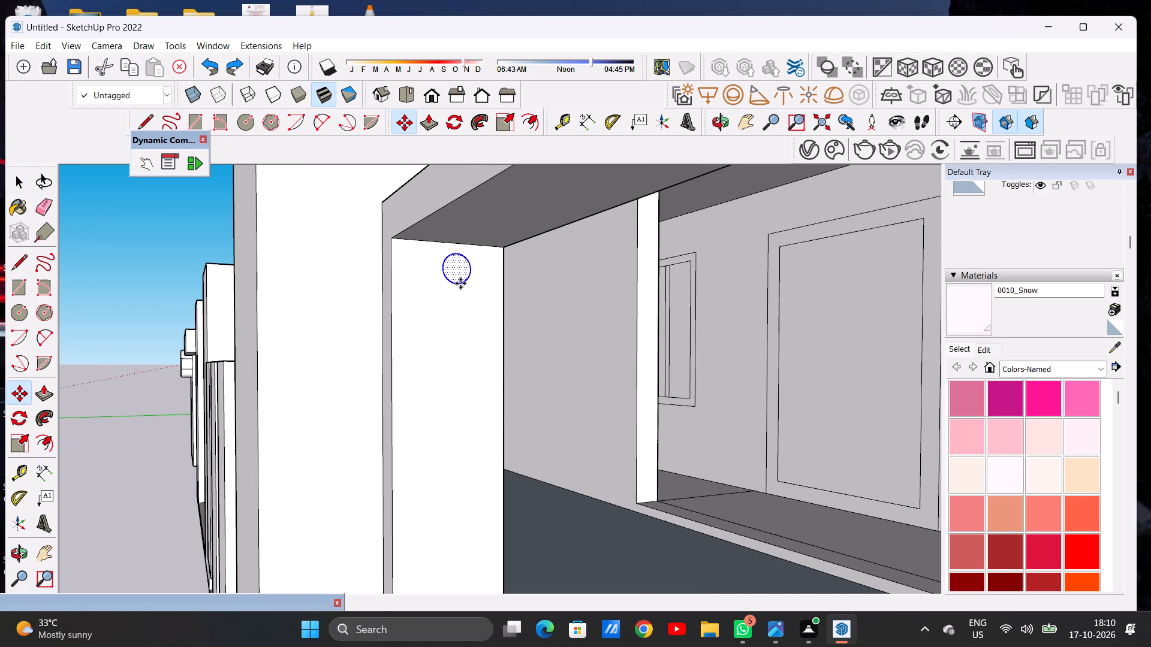
left_click(460, 283)
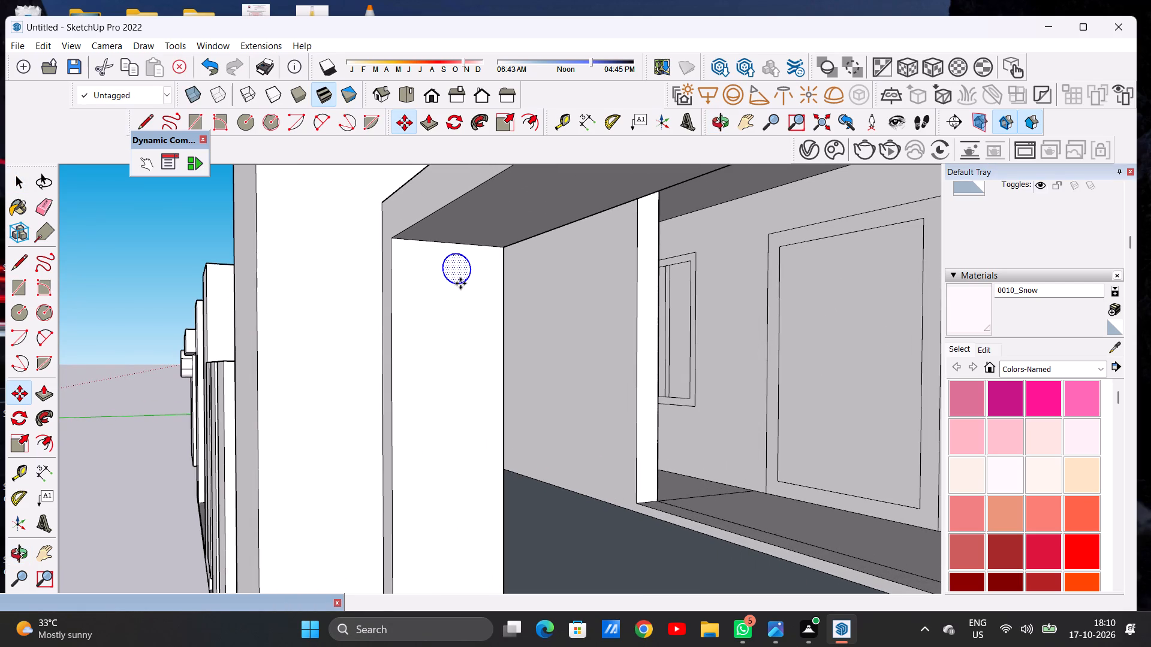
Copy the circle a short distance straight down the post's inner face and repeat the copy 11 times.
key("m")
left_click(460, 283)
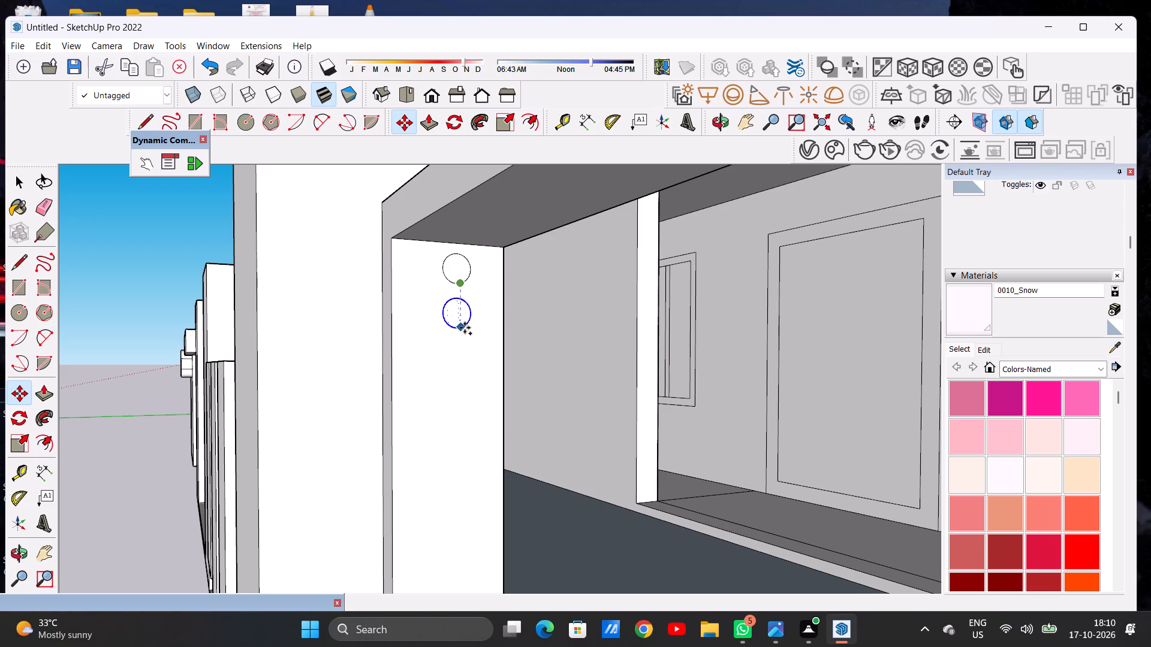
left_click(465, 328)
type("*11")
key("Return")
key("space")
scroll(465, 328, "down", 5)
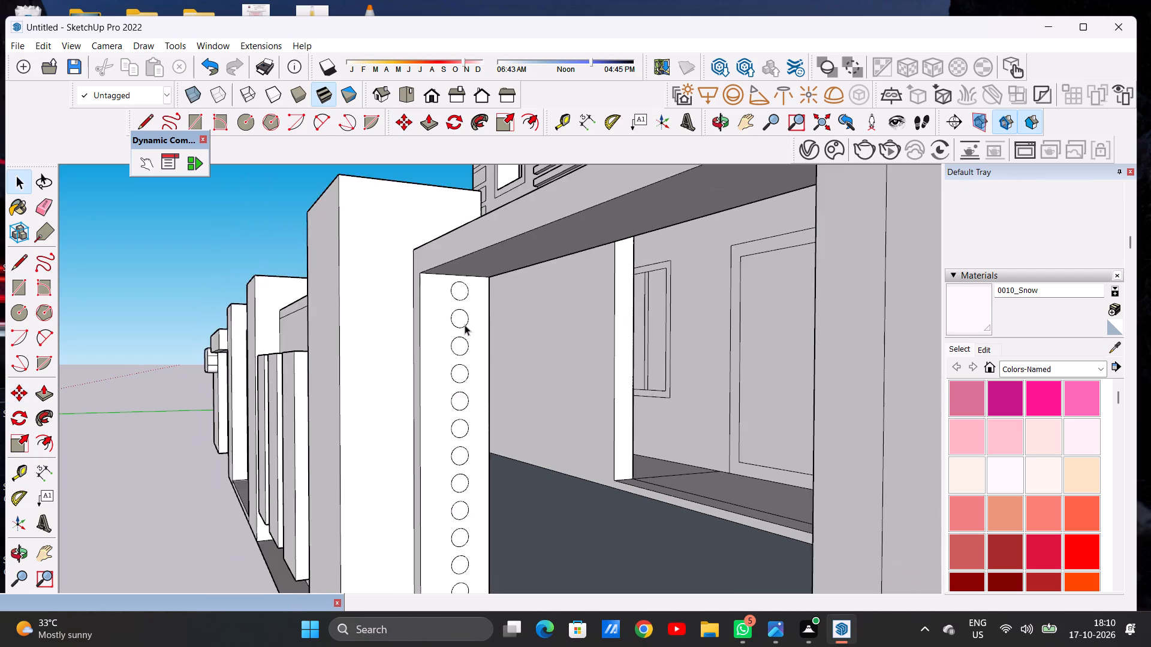
Examine the new circle column's spacing and bottom gap against the column on the opposite side post.
scroll(465, 325, "down", 7)
scroll(479, 395, "down", 4)
scroll(469, 449, "up", 6)
middle_click_drag(469, 449, 595, 446)
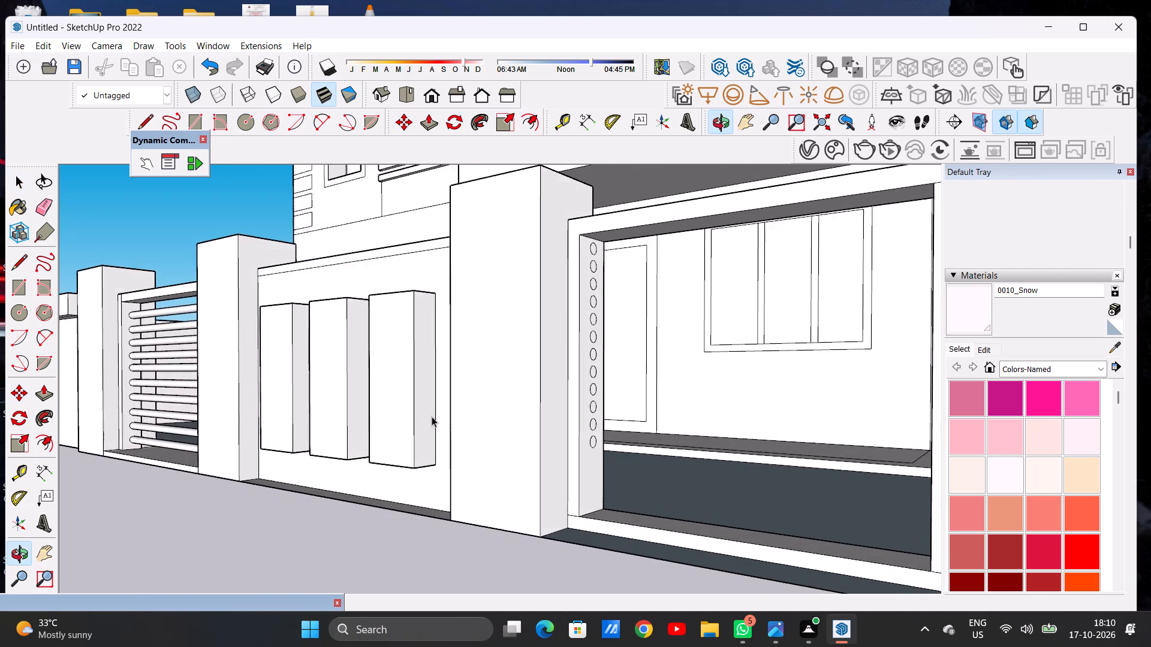
scroll(432, 416, "down", 13)
middle_click_drag(517, 435, 824, 430)
scroll(734, 418, "up", 7)
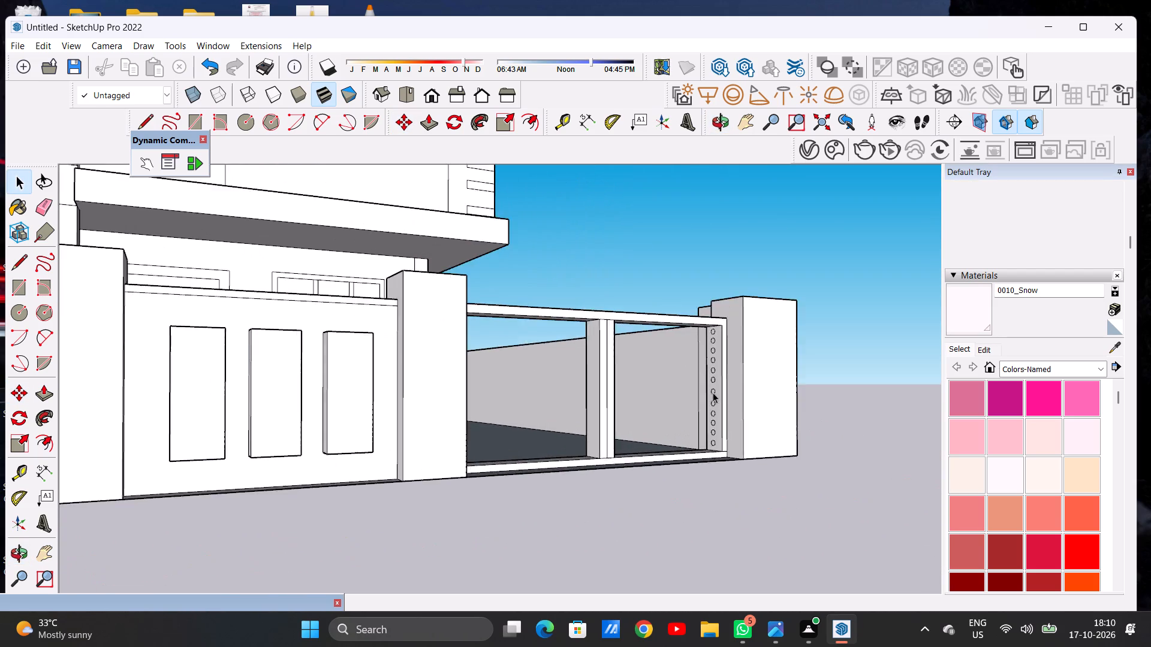
scroll(718, 380, "down", 1)
scroll(719, 379, "up", 8)
scroll(706, 333, "down", 4)
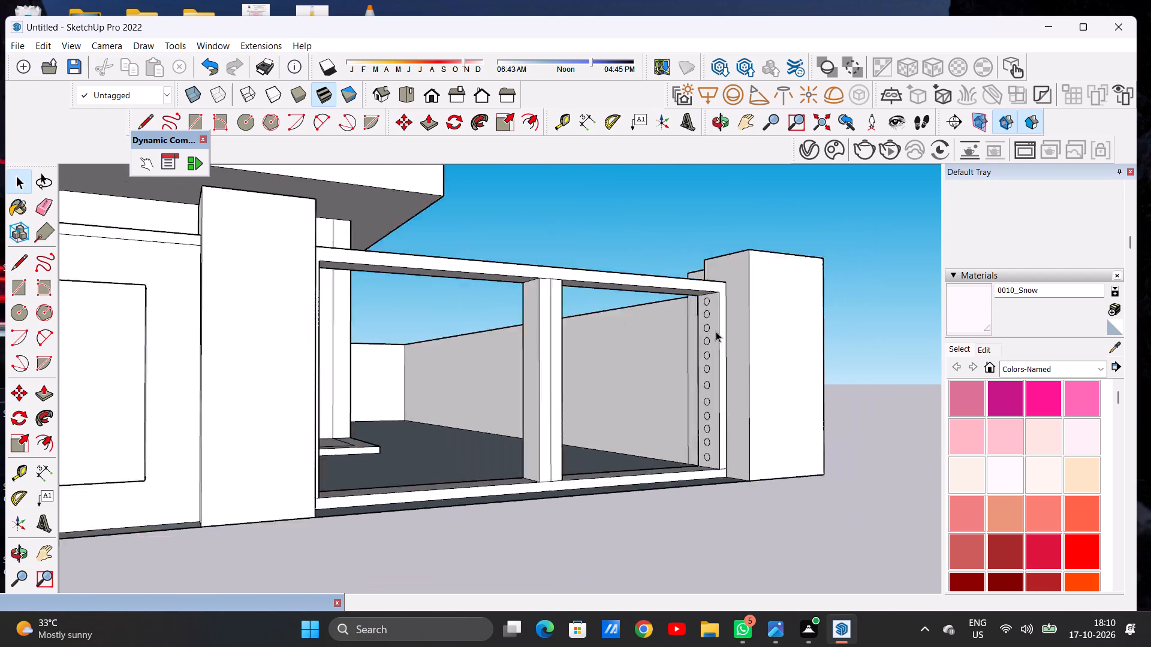
scroll(716, 331, "down", 4)
middle_click_drag(729, 397, 336, 422)
scroll(601, 404, "down", 8)
scroll(418, 371, "up", 7)
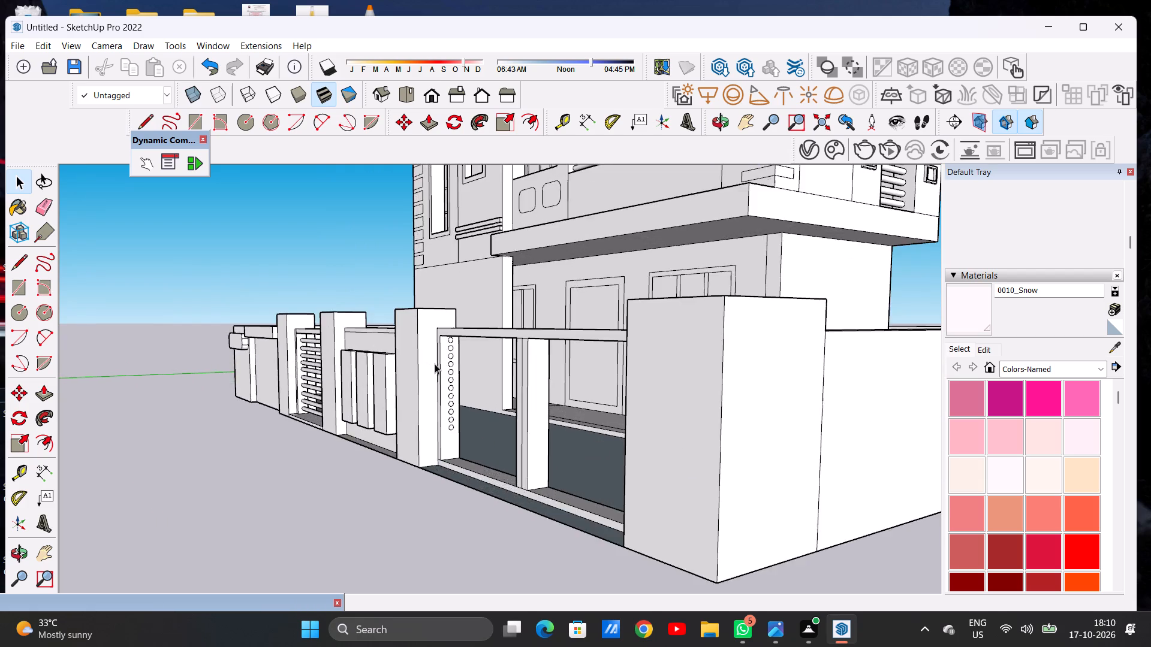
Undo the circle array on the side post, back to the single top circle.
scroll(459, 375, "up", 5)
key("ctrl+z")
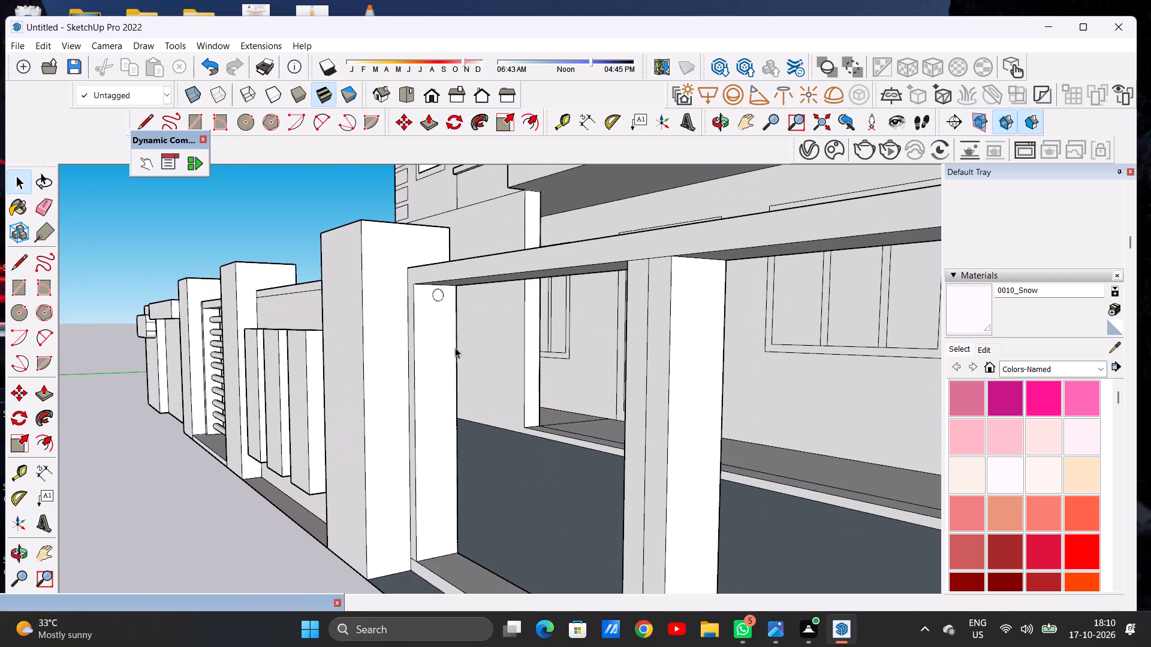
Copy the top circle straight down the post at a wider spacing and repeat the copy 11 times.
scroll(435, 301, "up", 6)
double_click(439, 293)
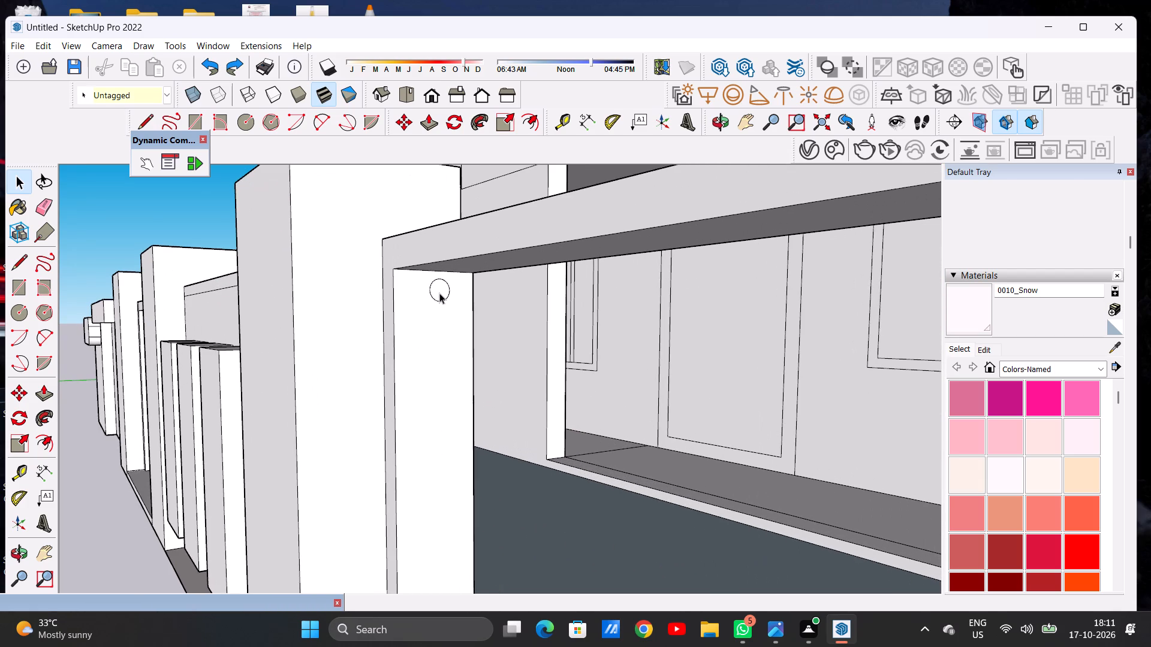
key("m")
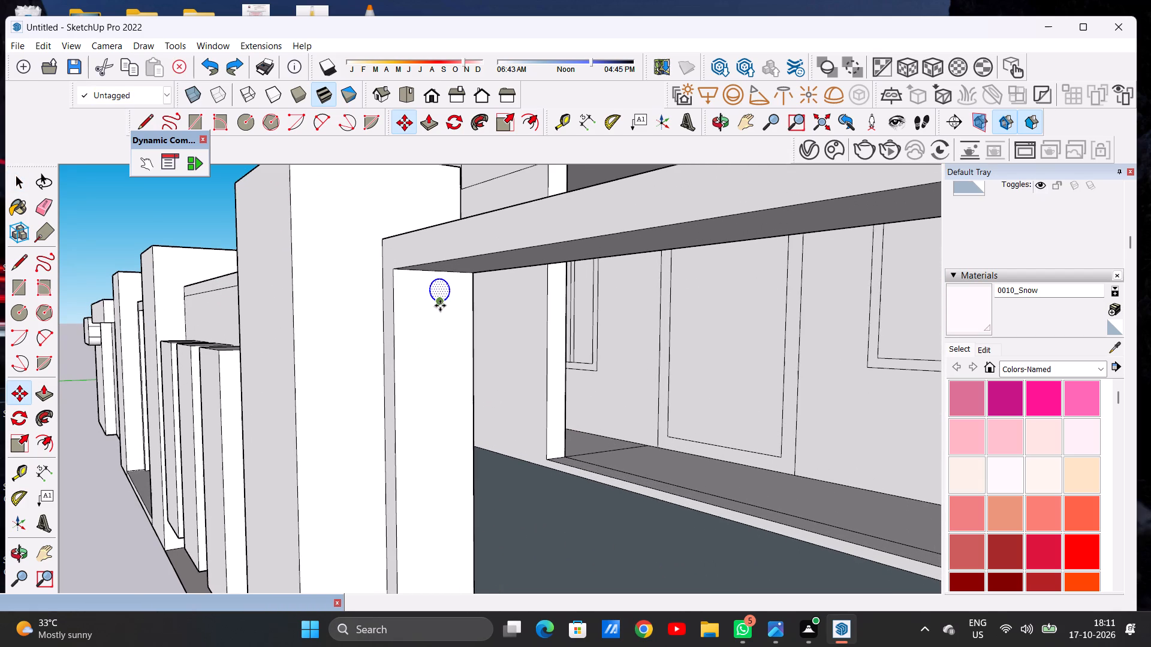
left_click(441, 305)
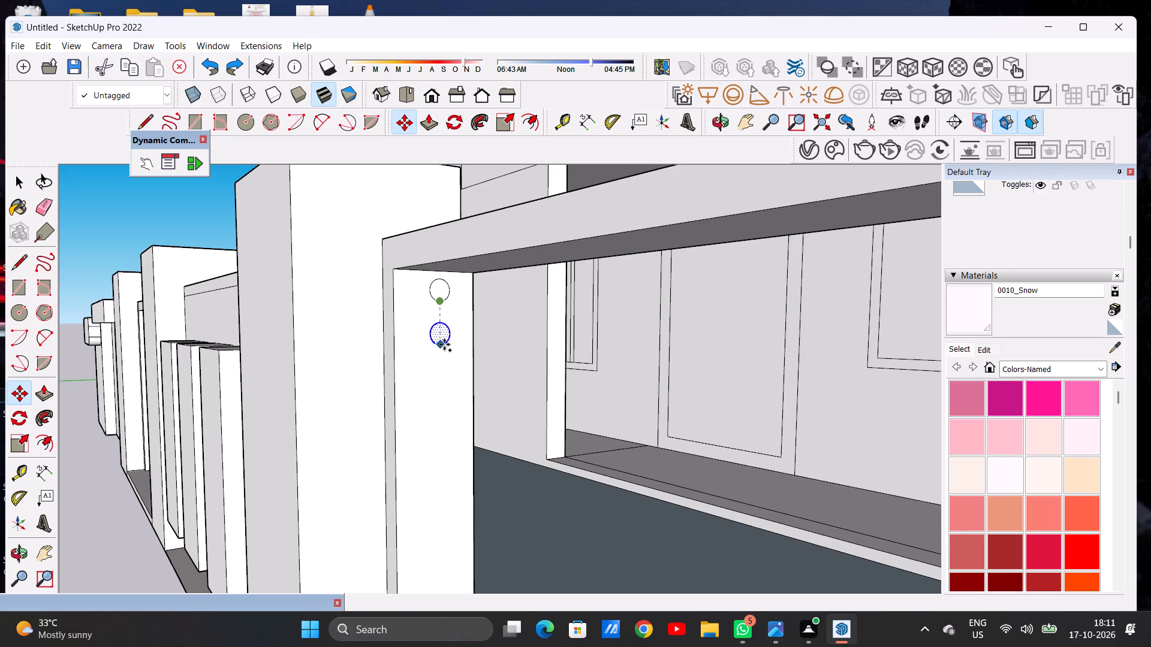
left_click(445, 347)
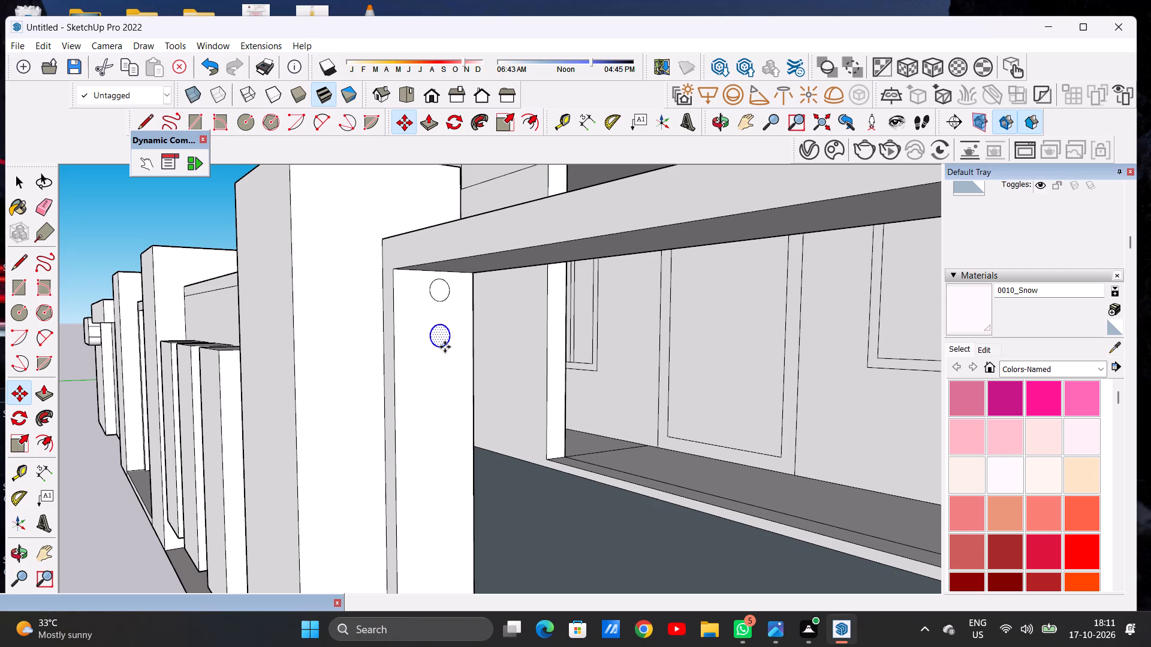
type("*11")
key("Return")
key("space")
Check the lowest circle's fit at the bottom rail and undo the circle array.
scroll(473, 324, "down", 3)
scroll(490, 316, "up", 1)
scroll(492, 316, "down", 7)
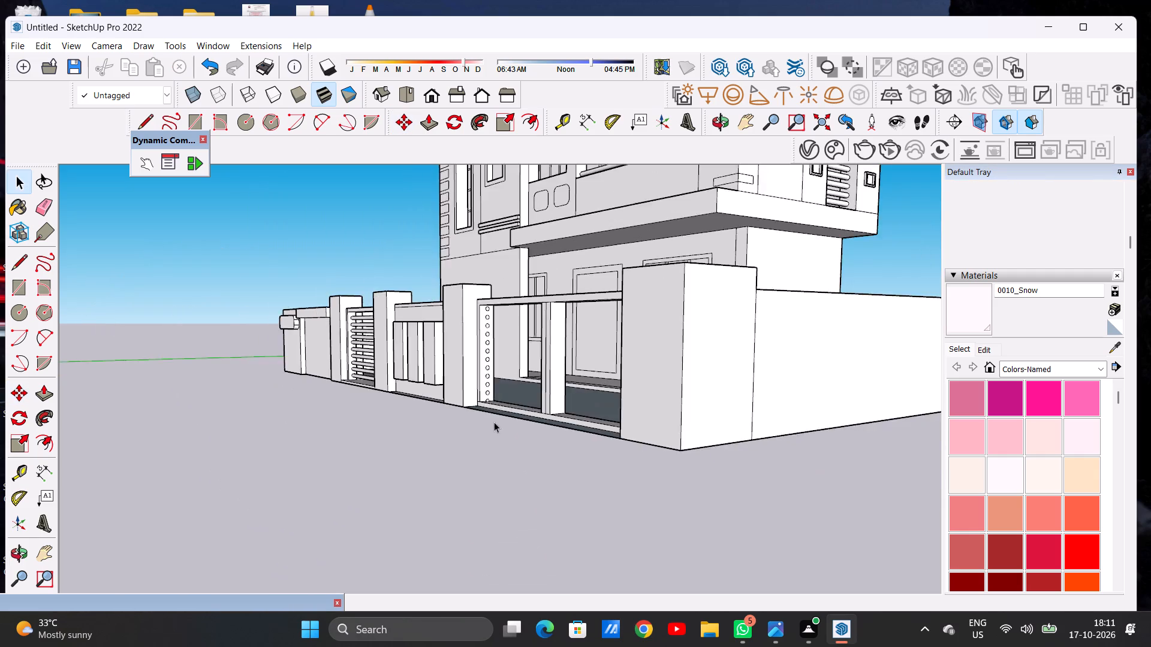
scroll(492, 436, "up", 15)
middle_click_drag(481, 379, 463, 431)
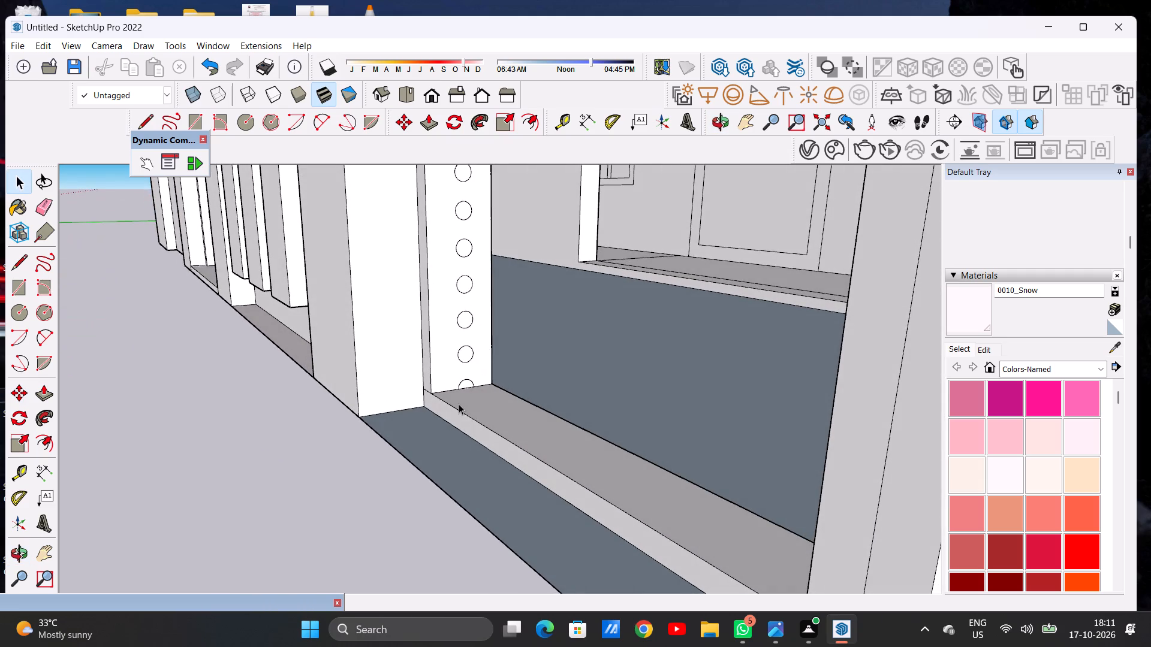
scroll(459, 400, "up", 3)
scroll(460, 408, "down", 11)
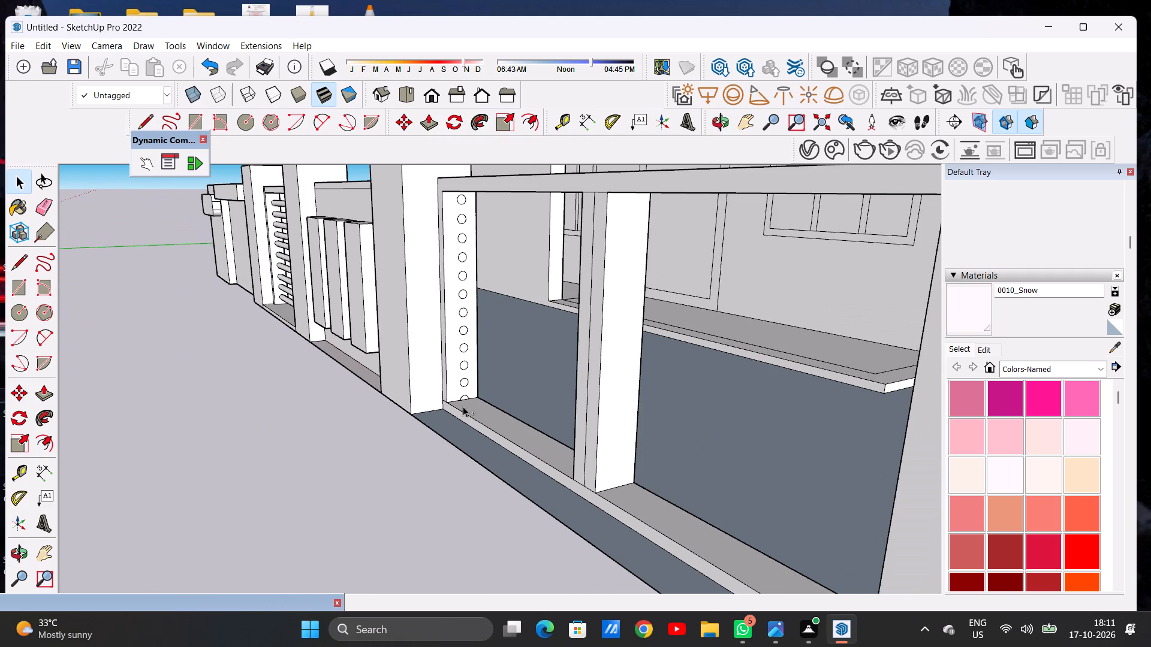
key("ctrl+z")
Copy the post's top circle straight down at a slightly tighter spacing and repeat the copy 11 times.
scroll(461, 211, "up", 9)
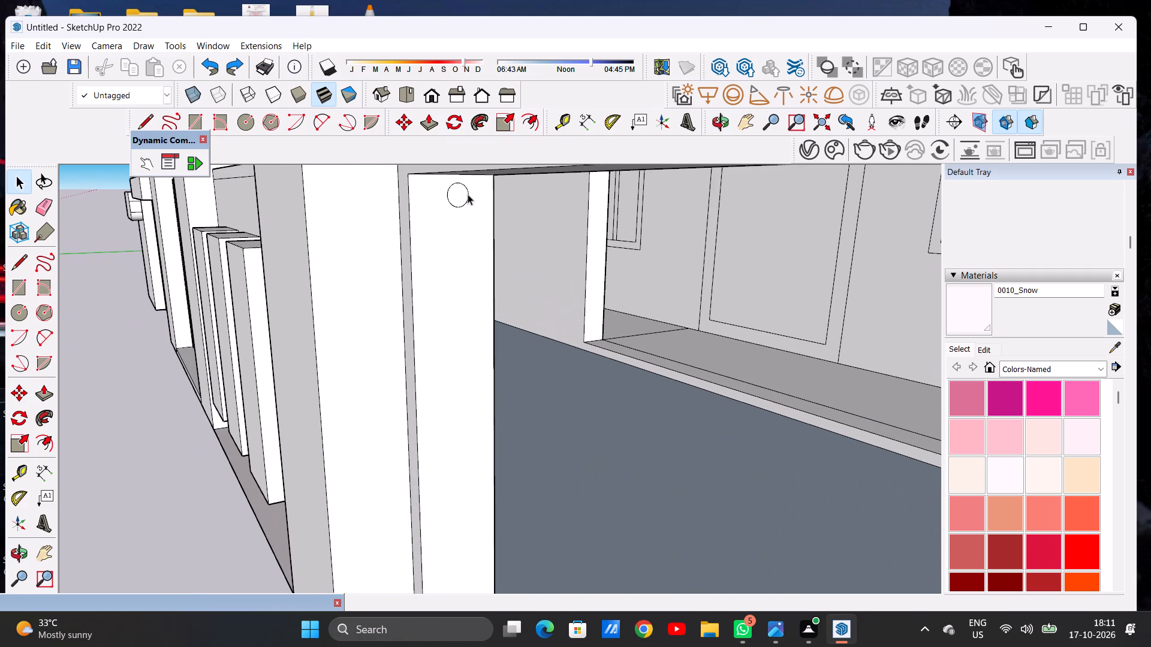
double_click(460, 193)
key("m")
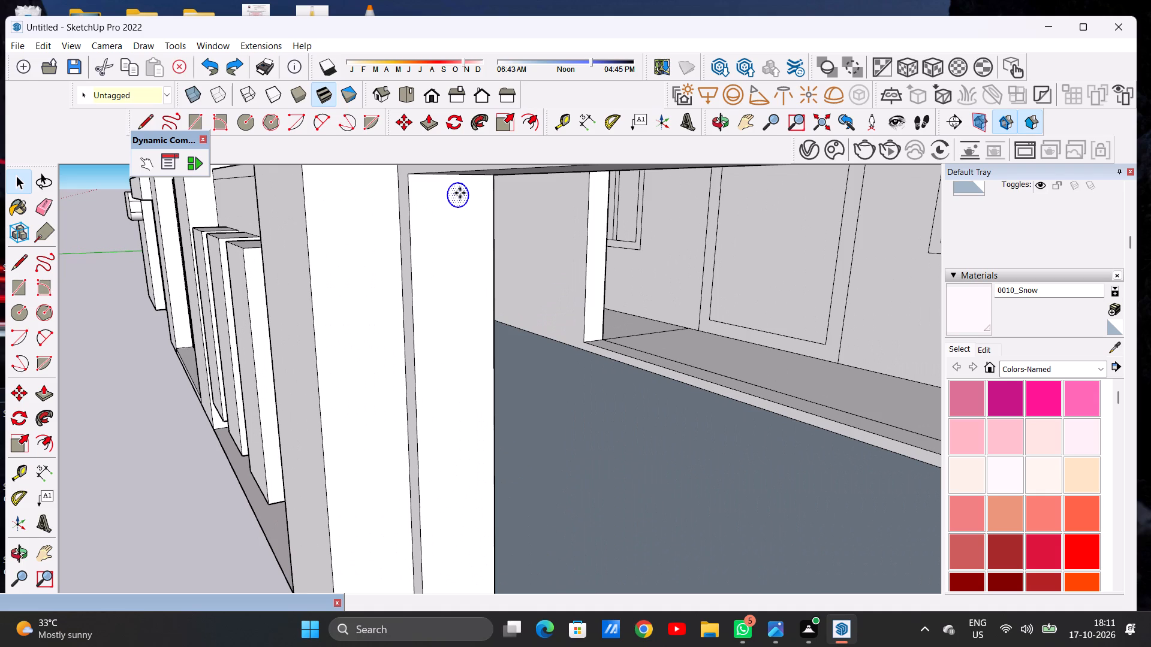
left_click(463, 202)
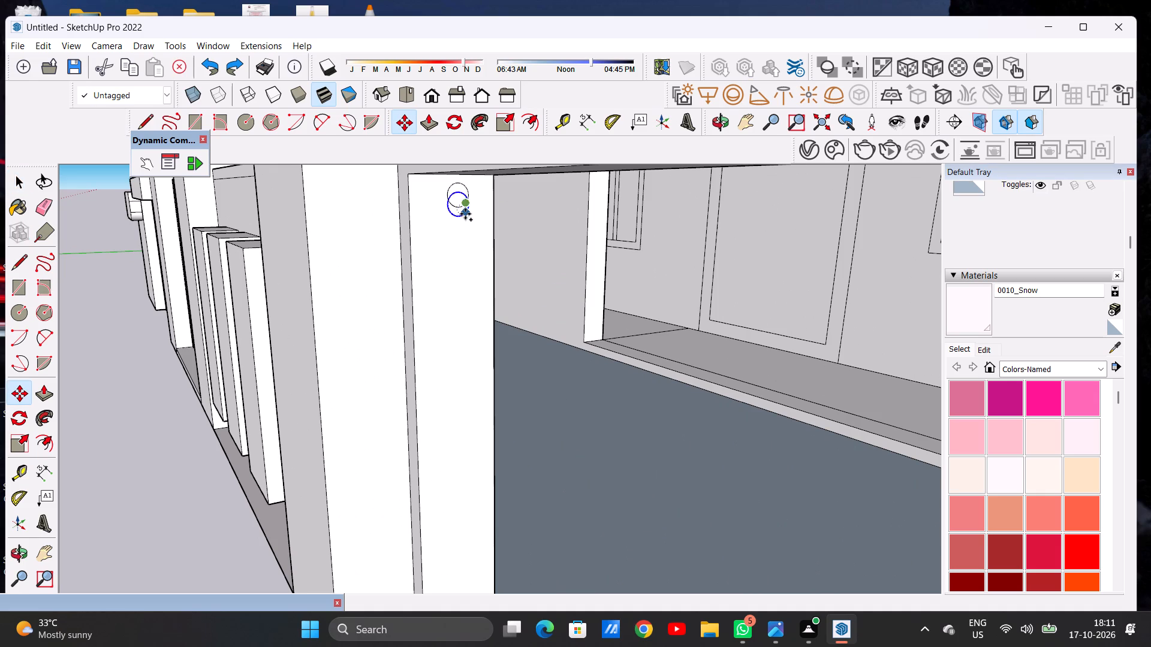
left_click(465, 246)
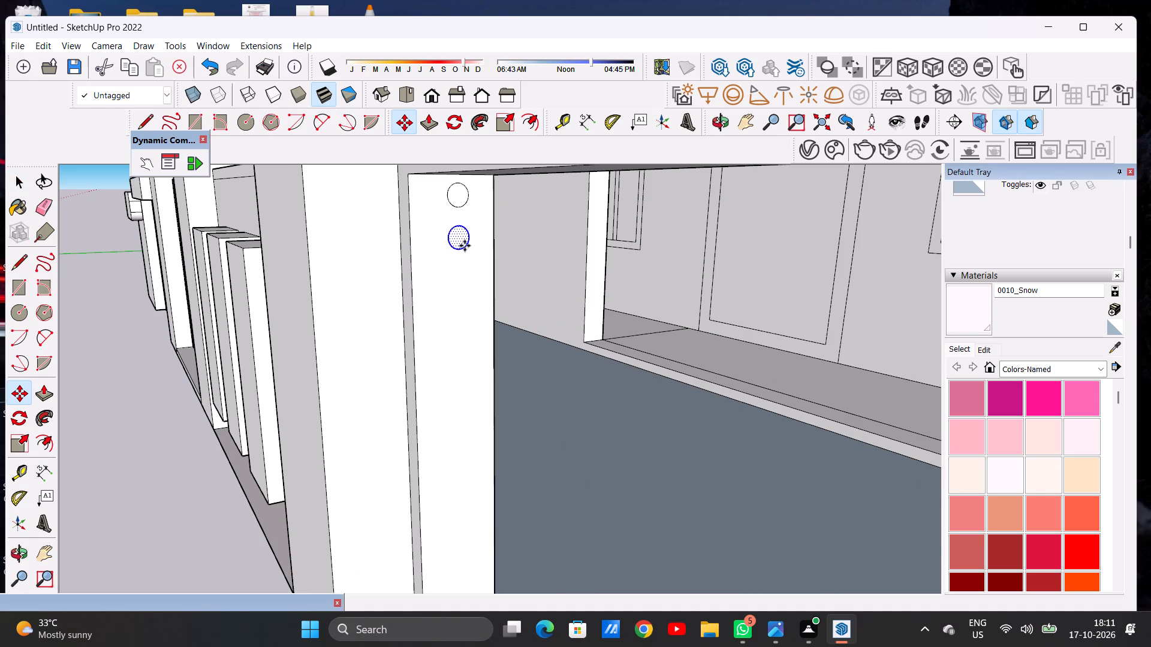
type("*11")
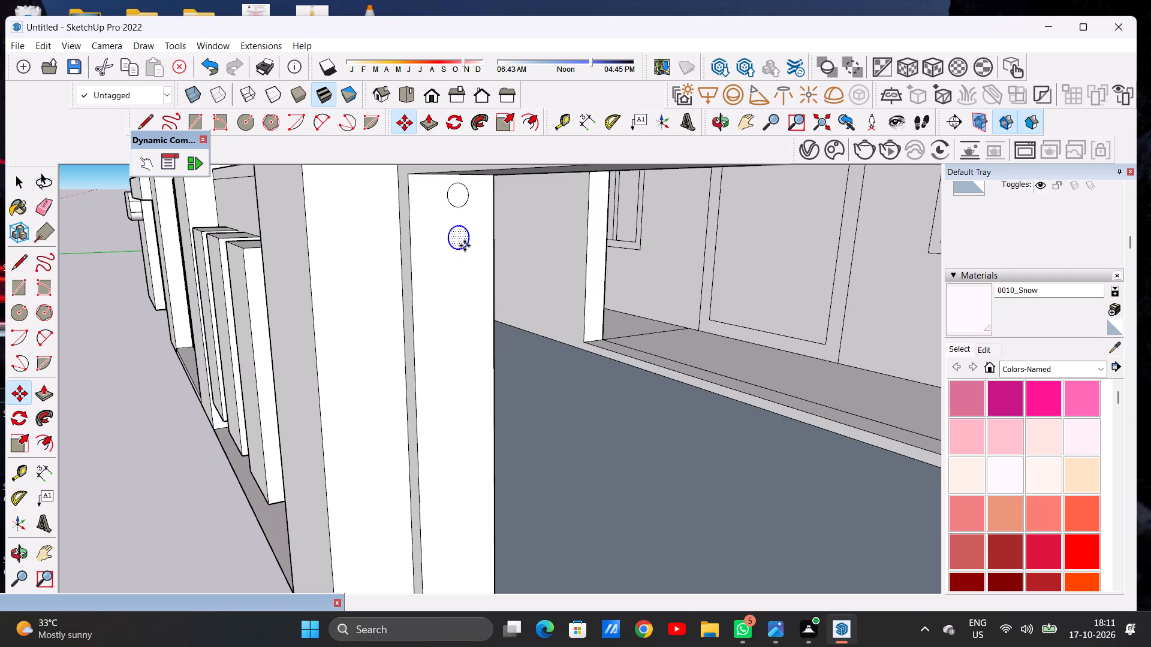
key("Return")
scroll(446, 184, "down", 9)
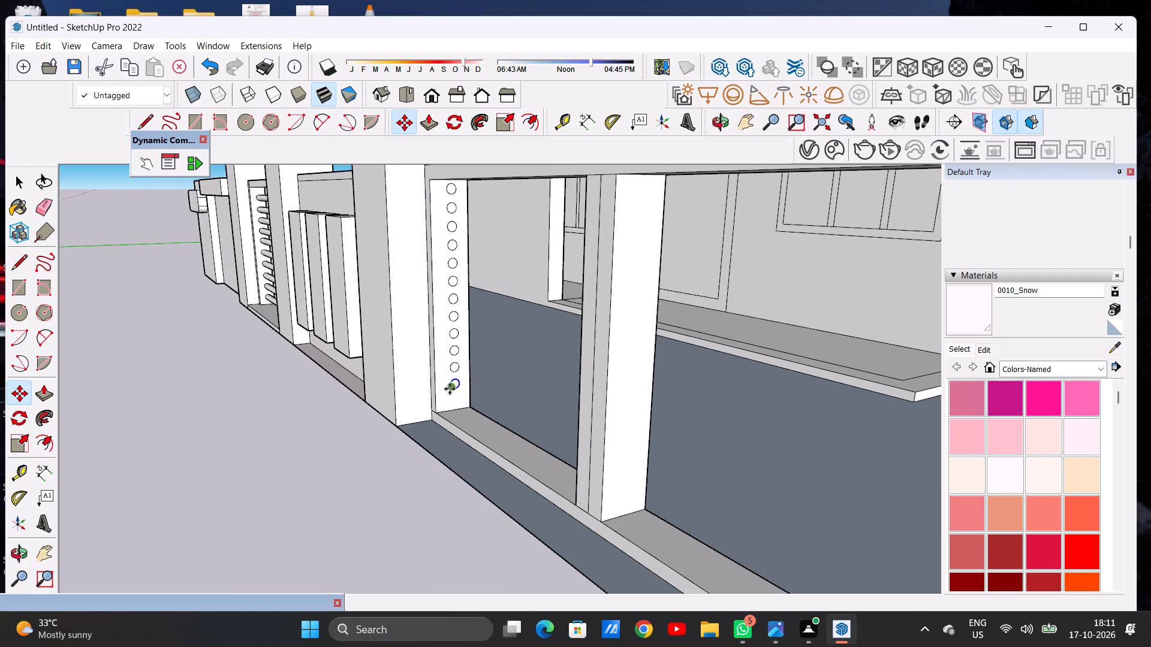
key("space")
scroll(526, 382, "down", 7)
middle_click_drag(523, 396, 597, 376)
scroll(549, 373, "up", 2)
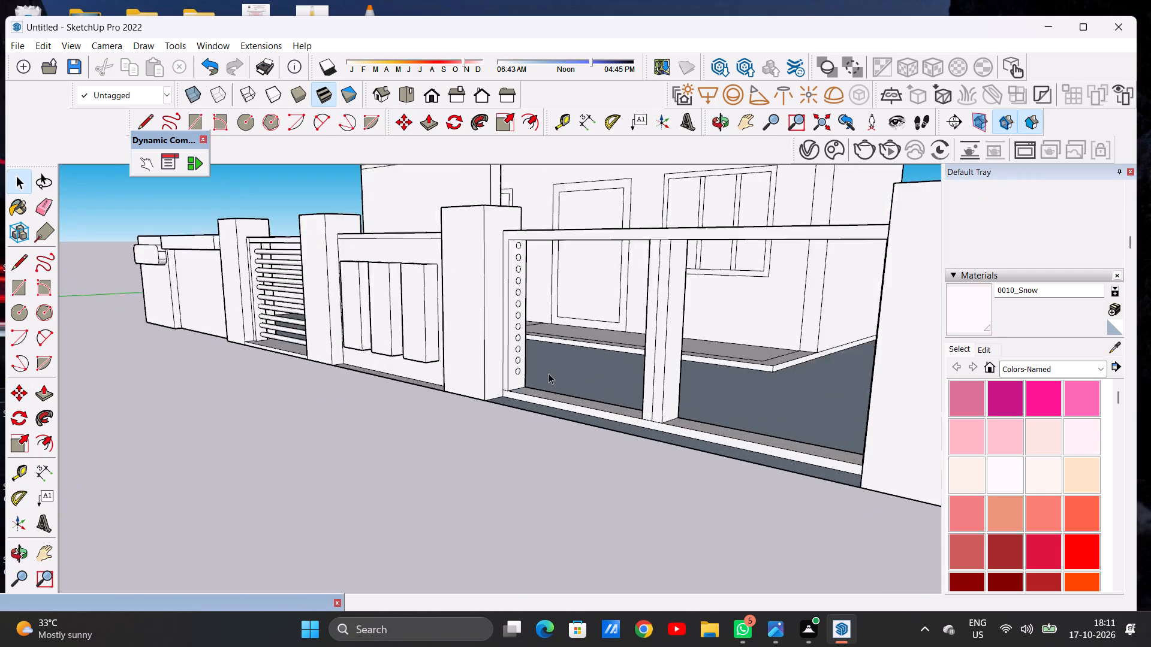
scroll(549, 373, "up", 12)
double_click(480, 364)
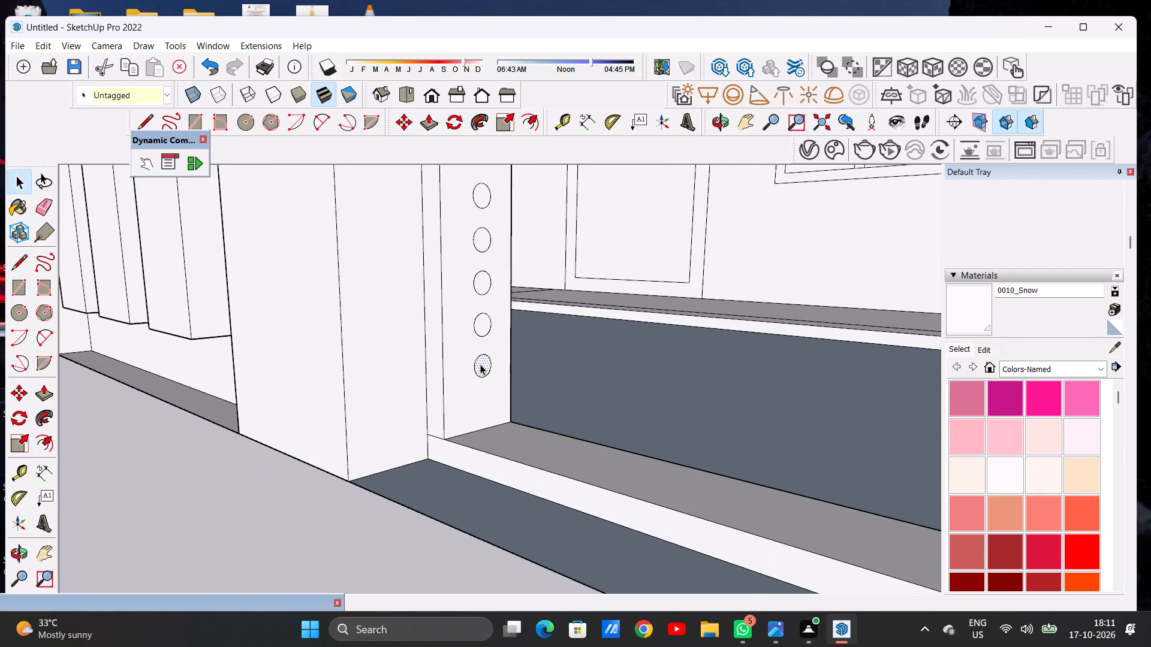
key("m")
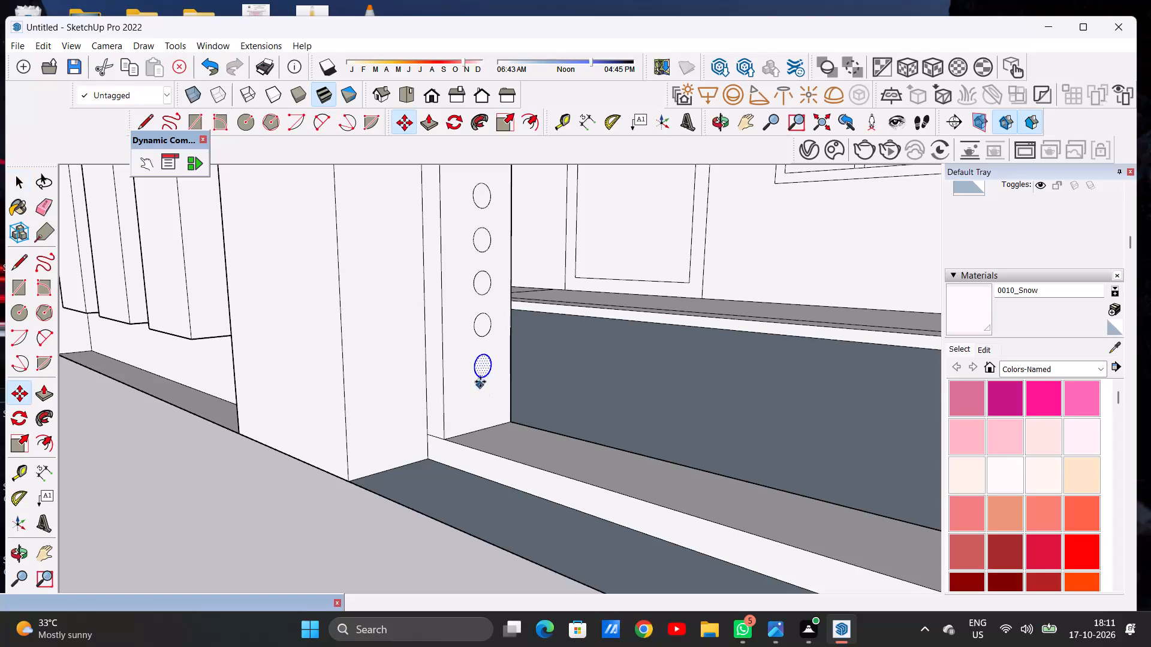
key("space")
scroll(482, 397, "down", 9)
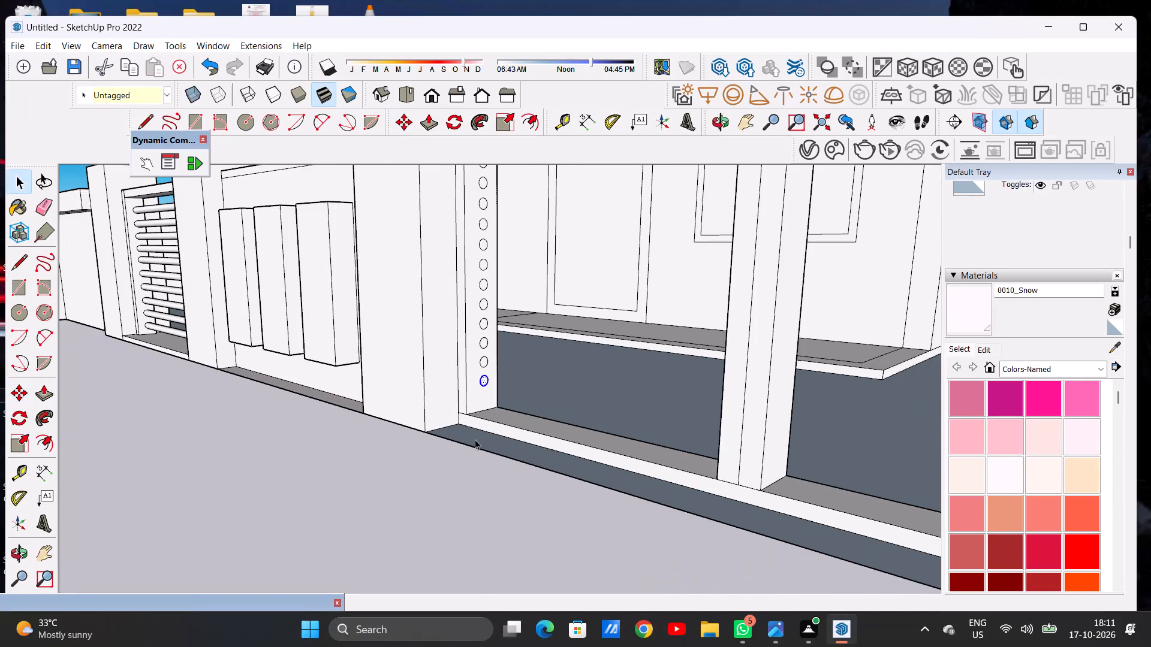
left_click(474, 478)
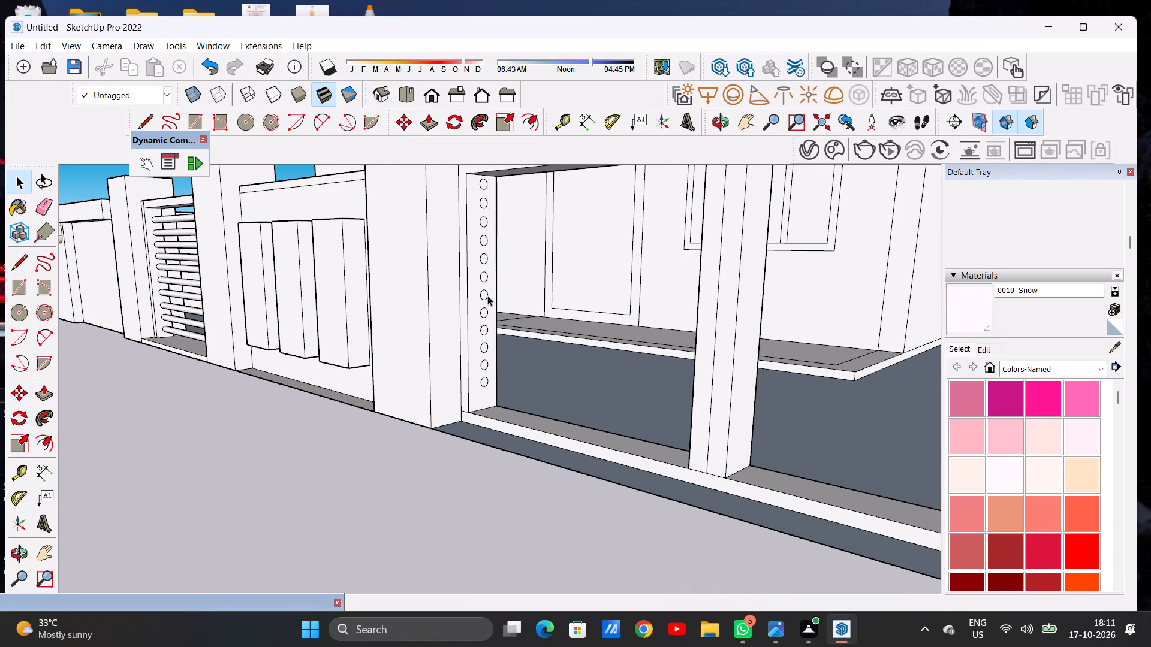
Move the lowest circle on the side post slightly down toward the bottom rail.
scroll(485, 389, "up", 6)
double_click(487, 373)
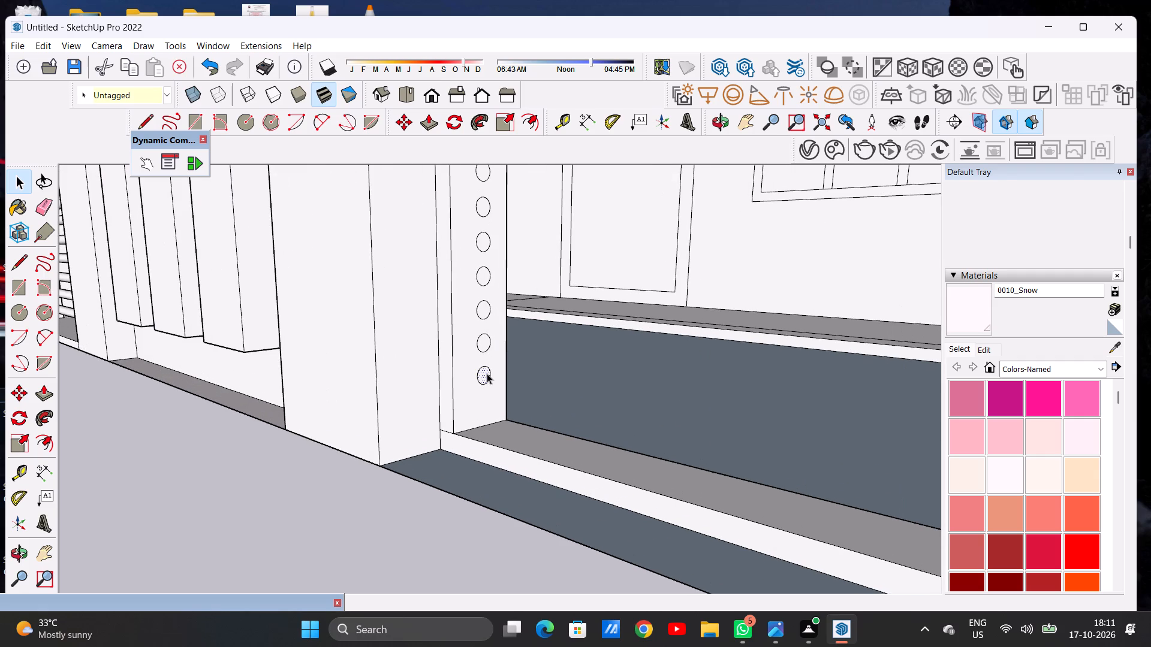
key("m")
scroll(486, 387, "up", 5)
left_click(486, 387)
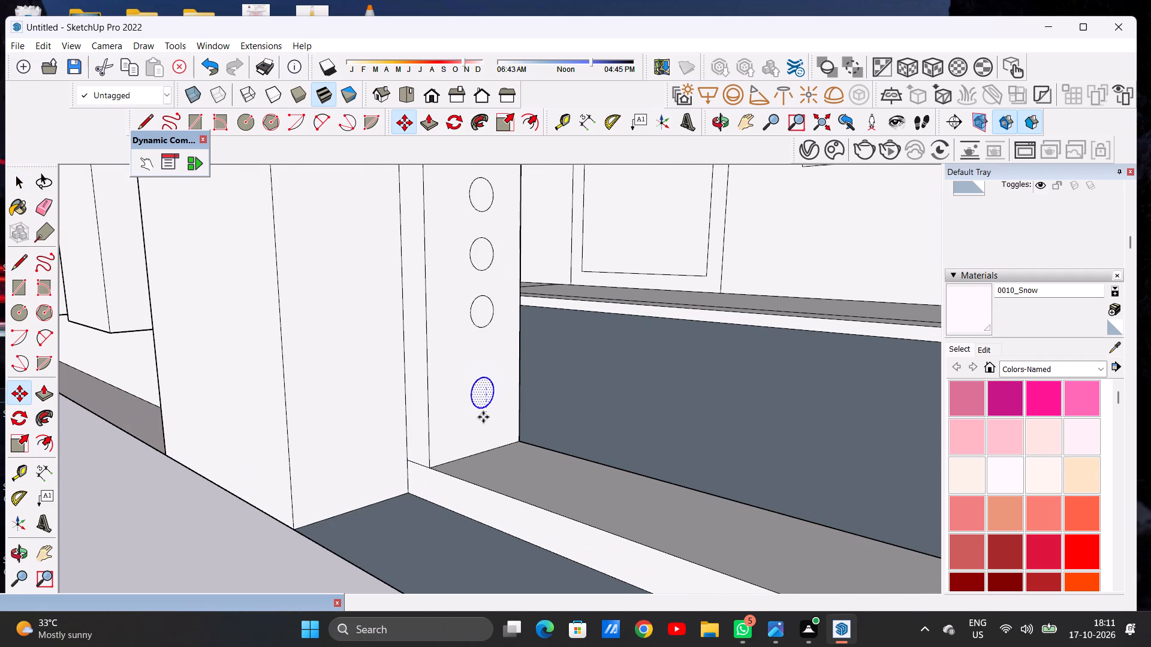
left_click(484, 423)
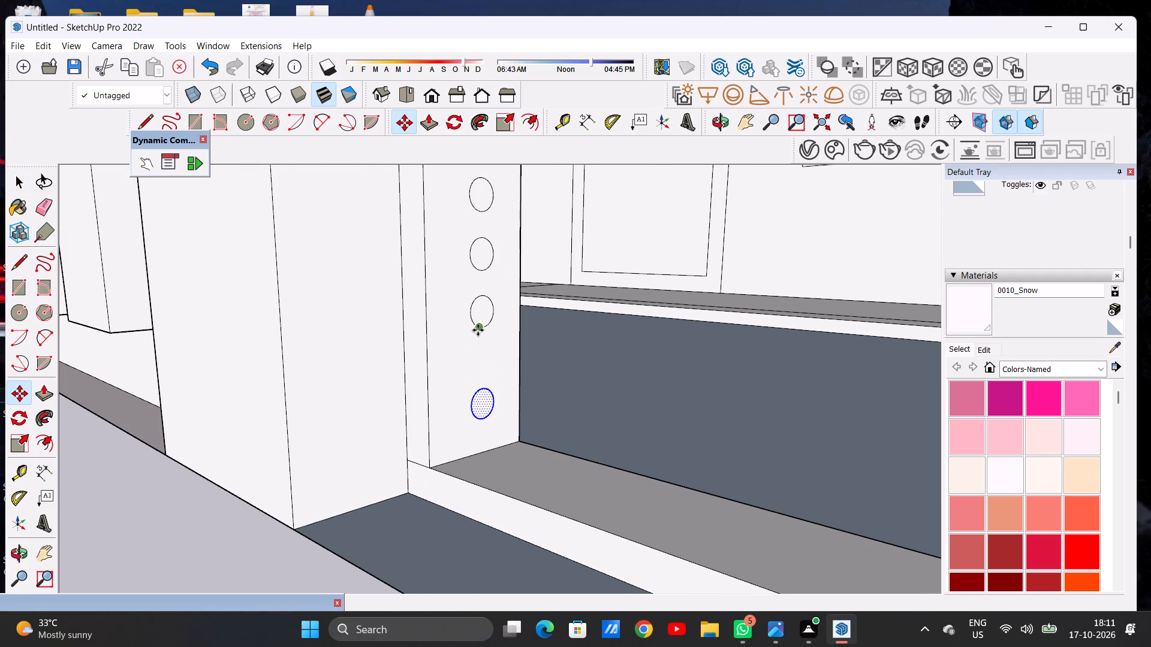
key("space")
Move the second circle from the bottom straight down the post, closer to the lowest circle.
key("m")
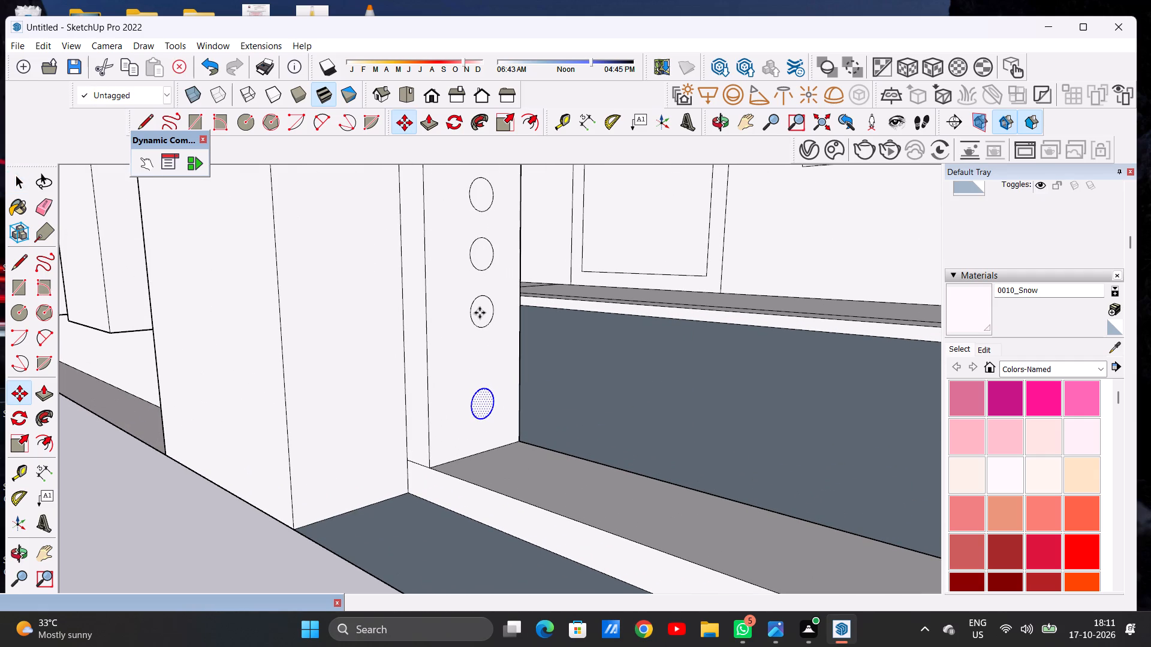
key("space")
double_click(480, 313)
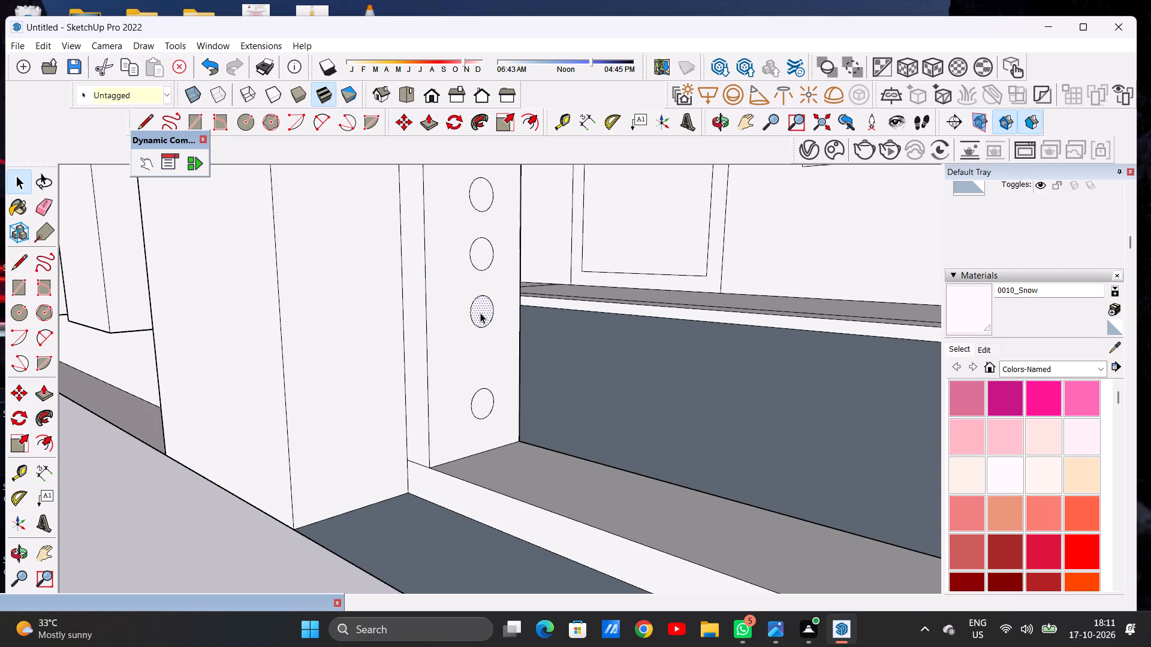
key("m")
left_click(479, 328)
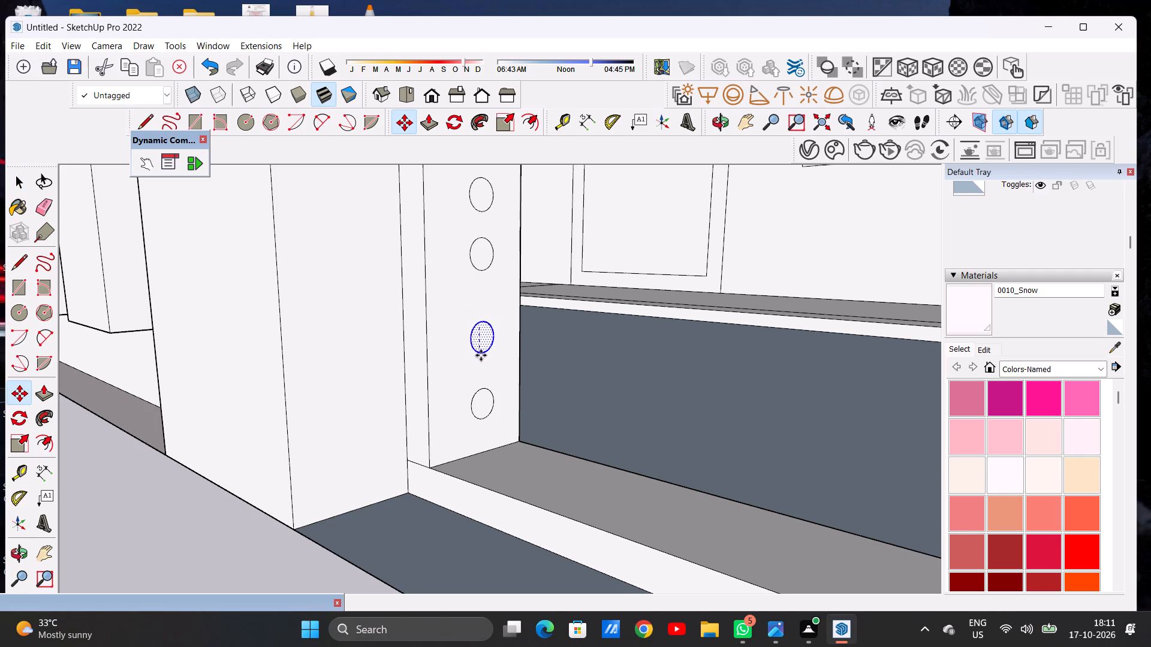
left_click(481, 361)
key("space")
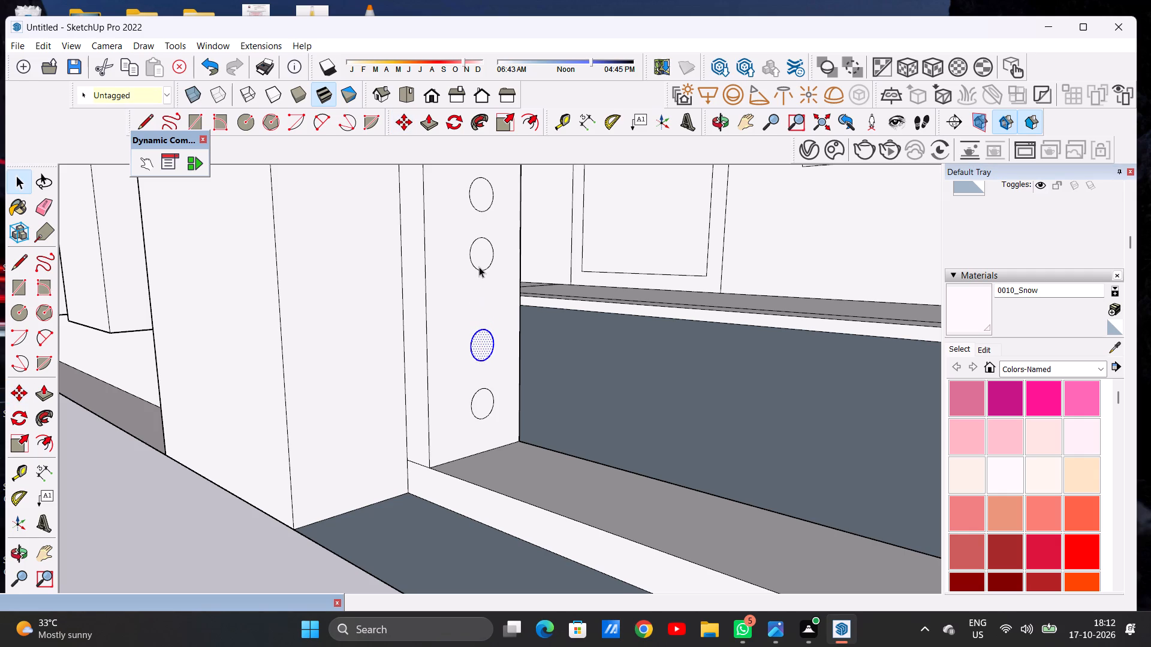
Move the third circle from the bottom straight down the post to match the spacing of the two below.
double_click(478, 265)
key("m")
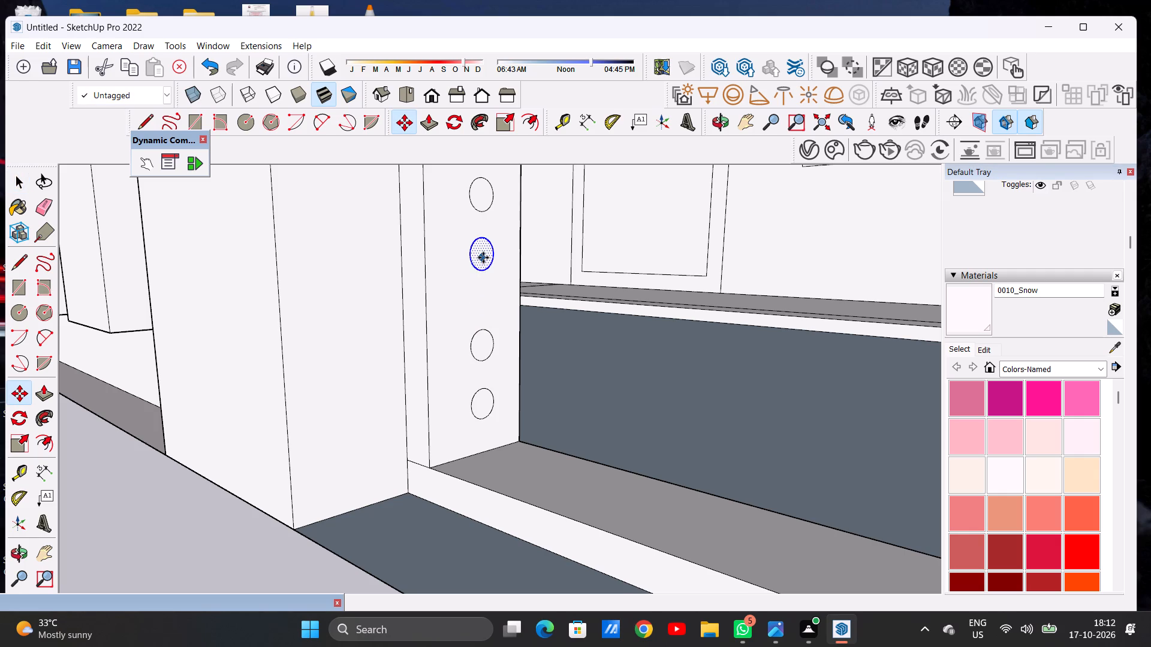
left_click(482, 266)
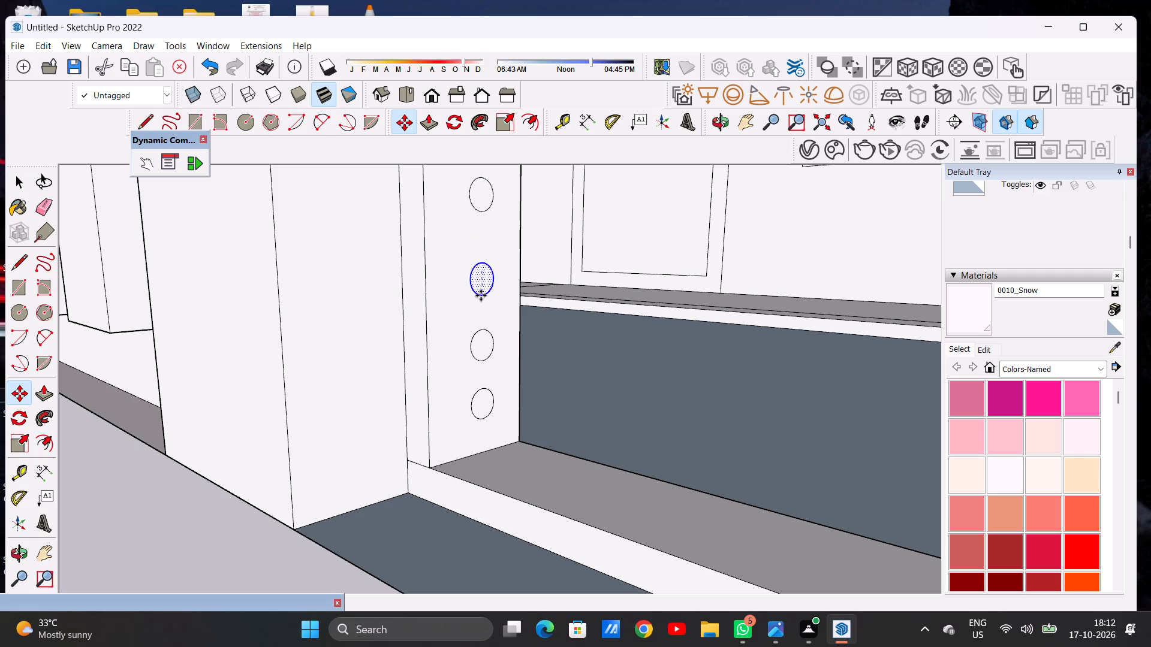
left_click(481, 295)
key("space")
Move the fourth circle from the bottom straight down the post to even out its gap with the third.
scroll(478, 336, "down", 9)
scroll(483, 259, "up", 8)
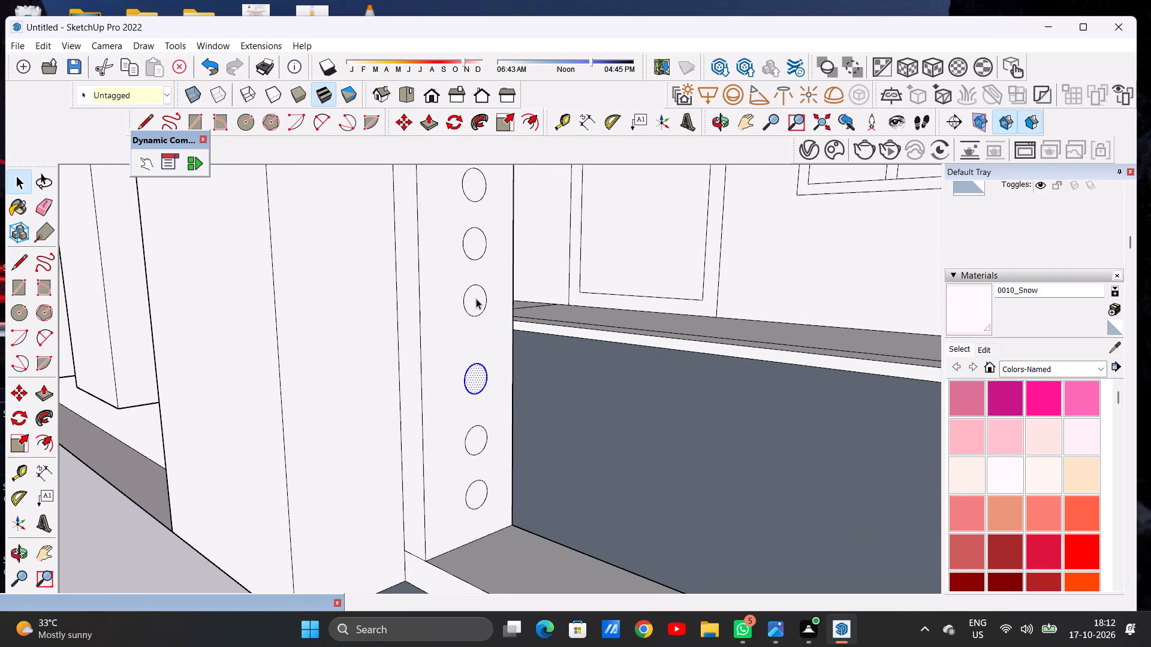
double_click(475, 297)
key("m")
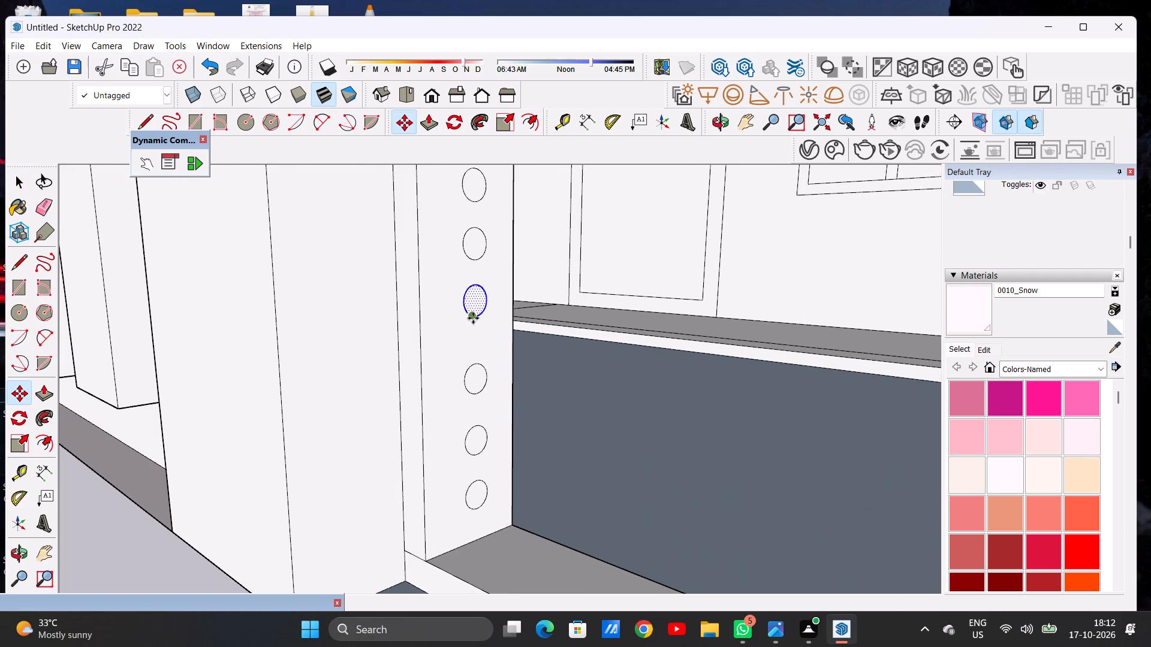
left_click(473, 318)
left_click(472, 336)
key("space")
Move the fifth circle from the bottom straight down the post to even out its gap with the fourth.
double_click(477, 250)
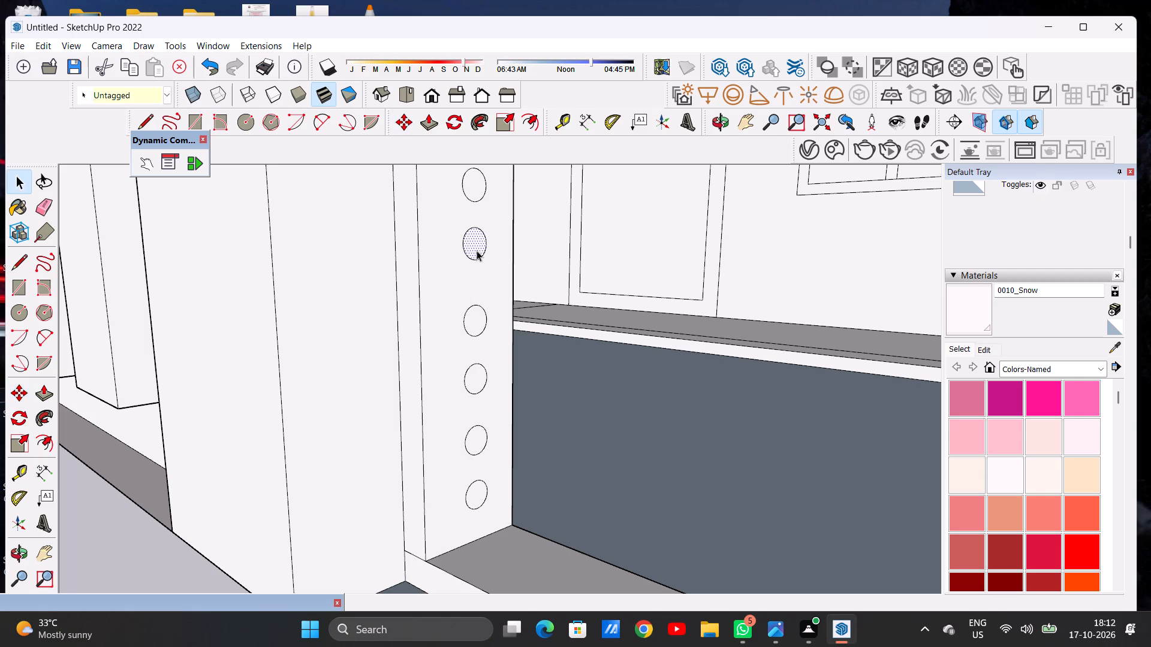
key("m")
left_click(474, 262)
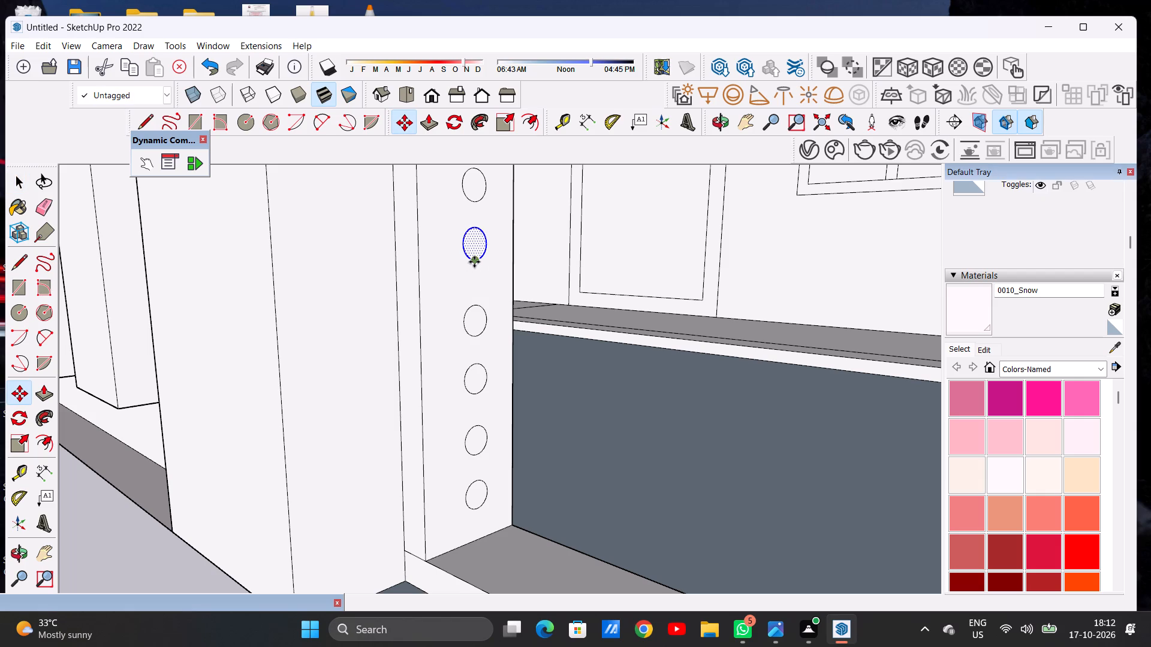
left_click(477, 276)
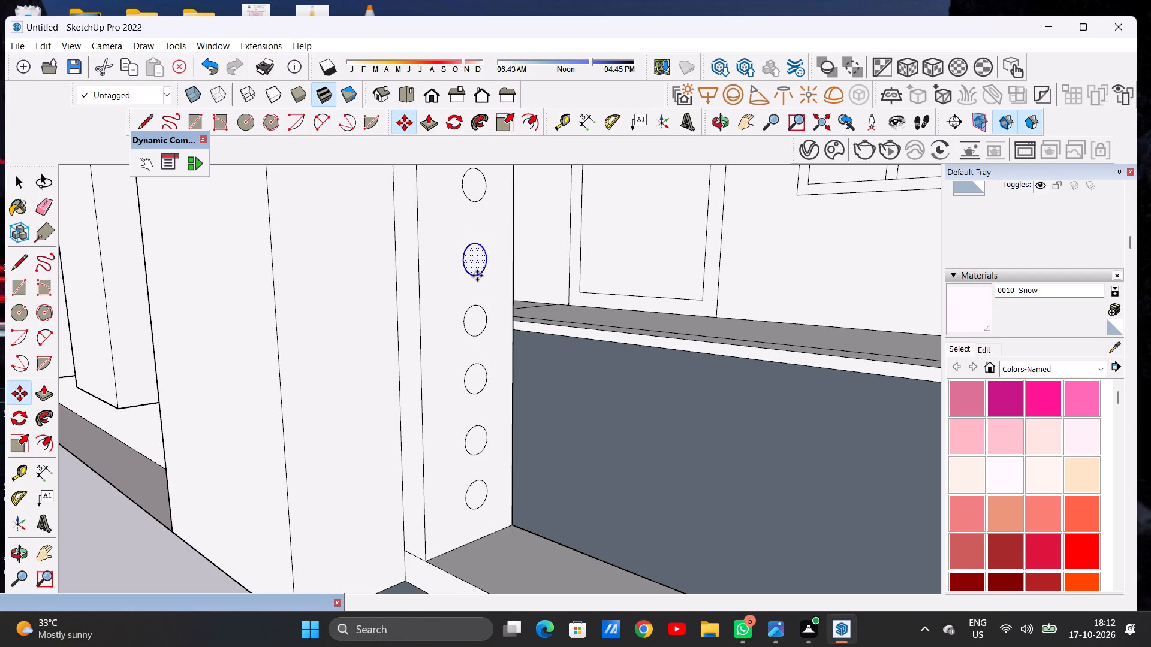
key("space")
Move the sixth circle from the bottom slightly down the post to match the spacing below it.
scroll(490, 310, "down", 8)
scroll(486, 253, "up", 7)
double_click(478, 256)
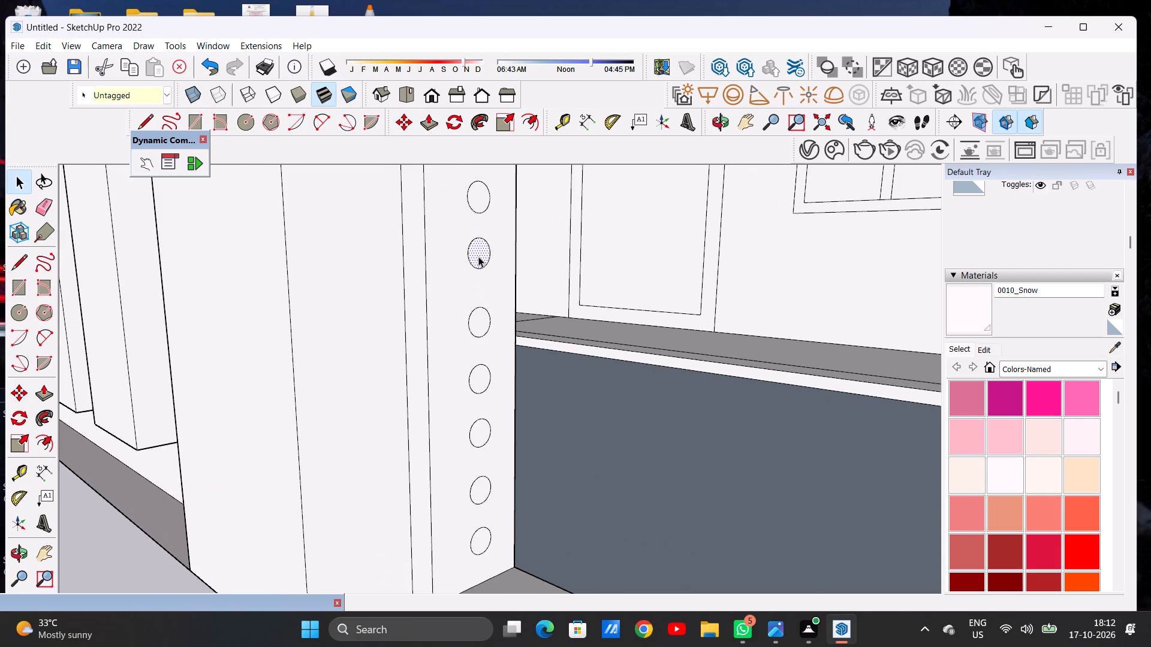
key("m")
left_click(480, 267)
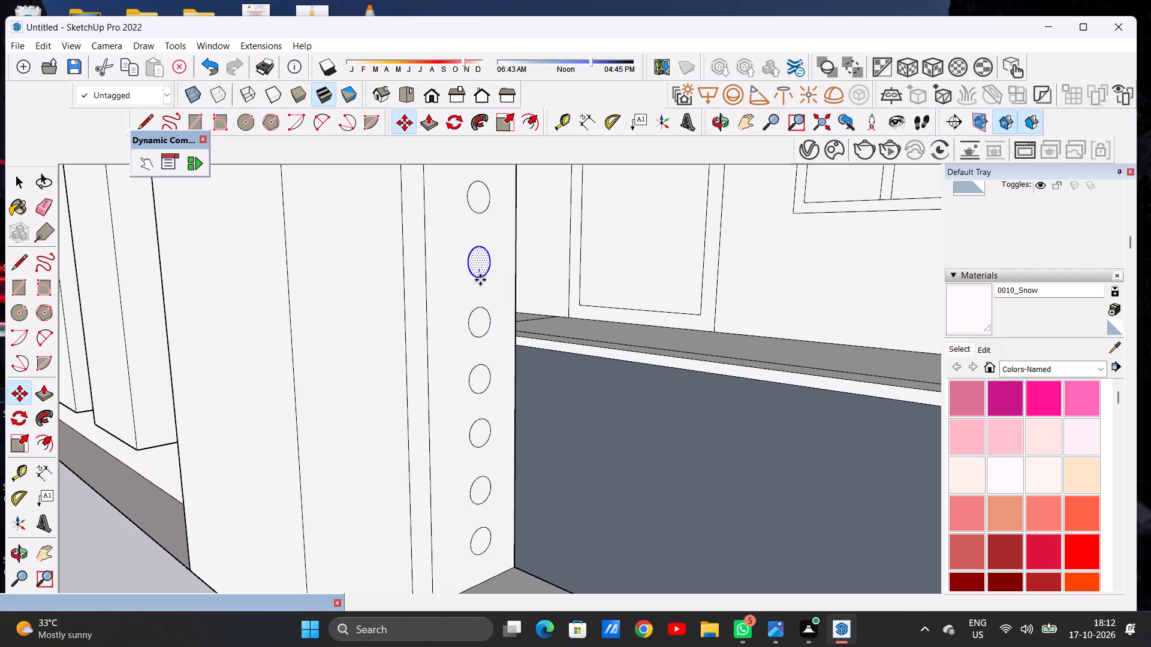
left_click(480, 280)
key("space")
Move the seventh circle from the bottom slightly down the post, closer to the sixth.
scroll(478, 310, "down", 12)
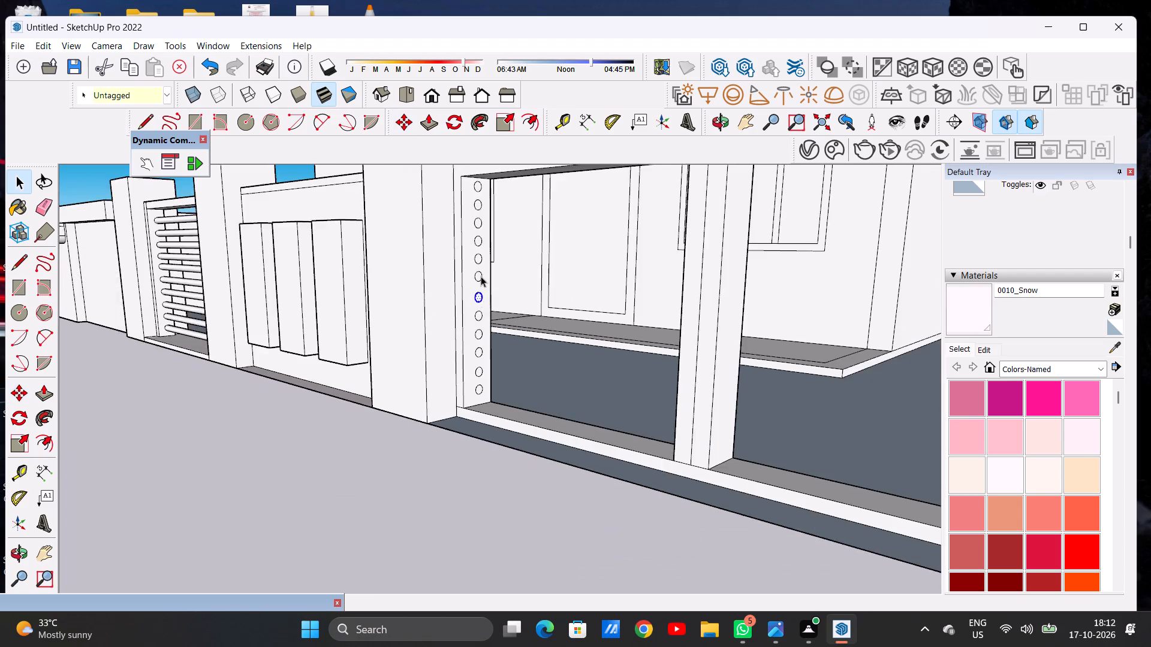
scroll(481, 276, "up", 12)
double_click(474, 279)
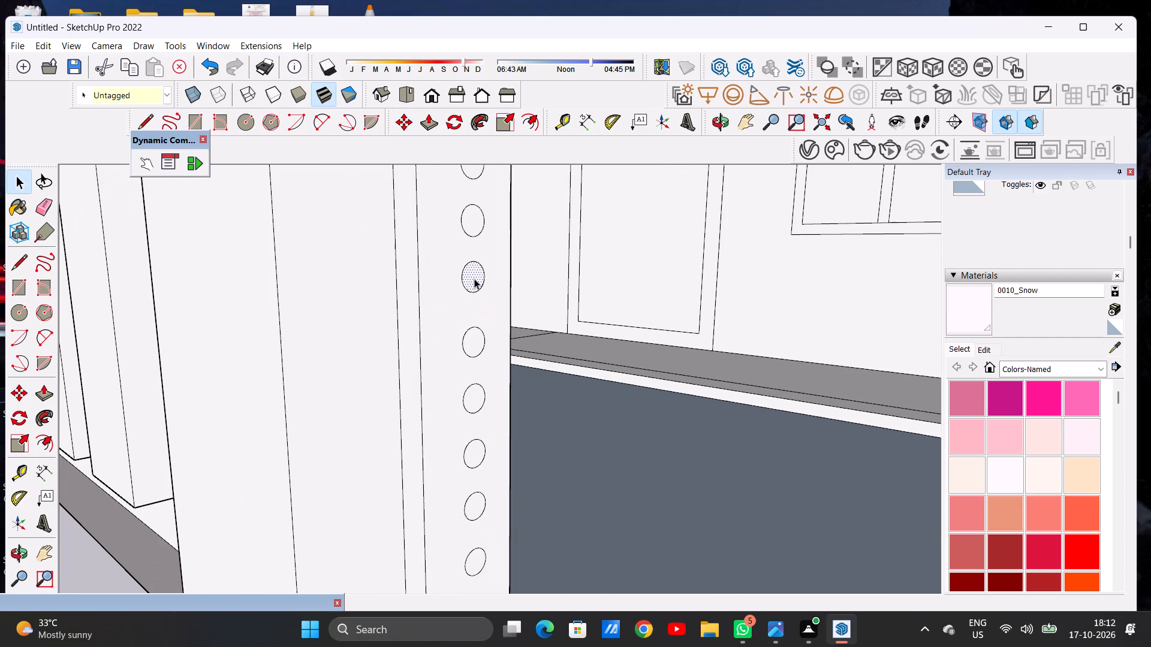
key("m")
left_click(475, 296)
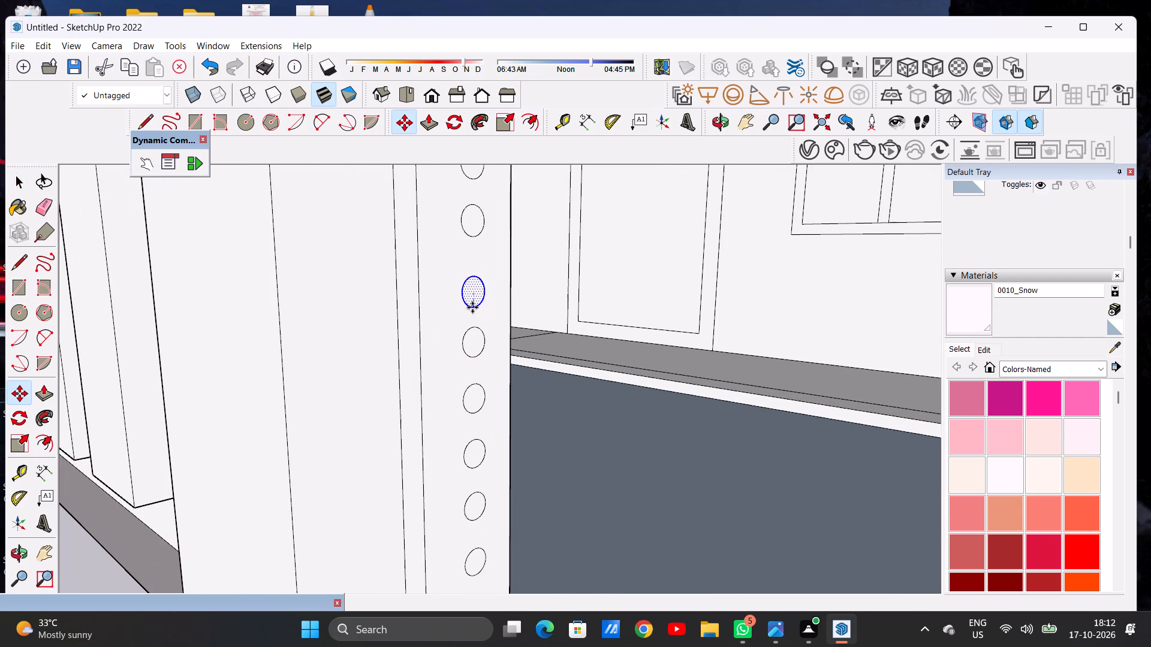
left_click(472, 307)
key("space")
Move the eighth circle from the bottom slightly down the post, closer to the seventh.
scroll(472, 316, "down", 13)
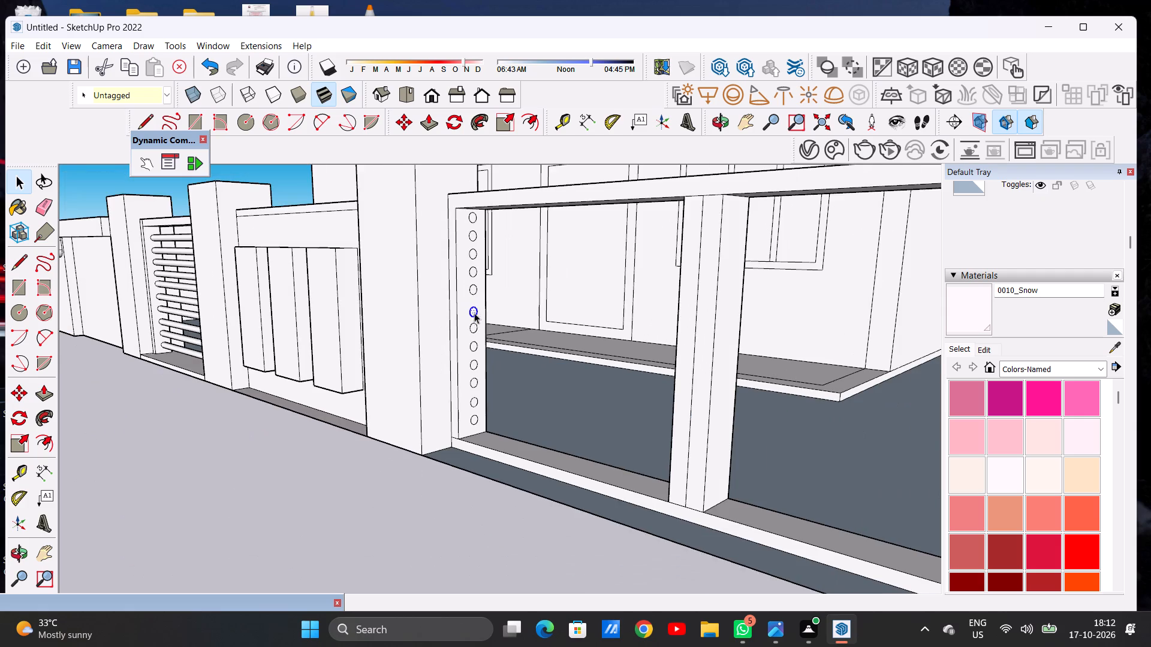
scroll(469, 290, "up", 11)
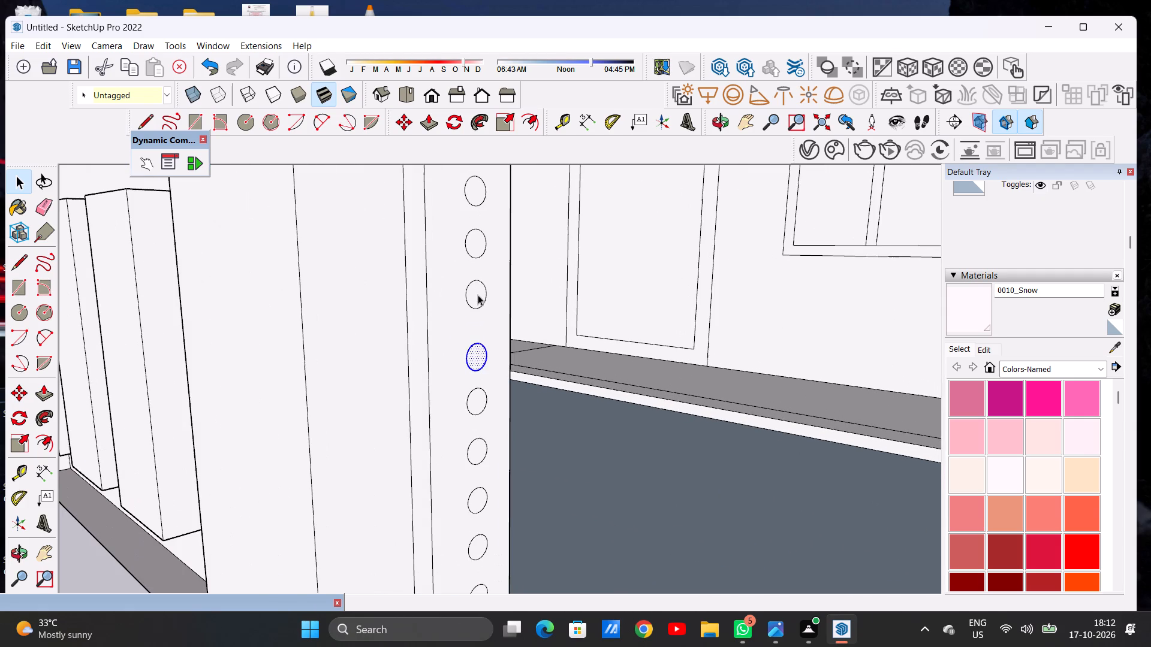
double_click(478, 295)
key("m")
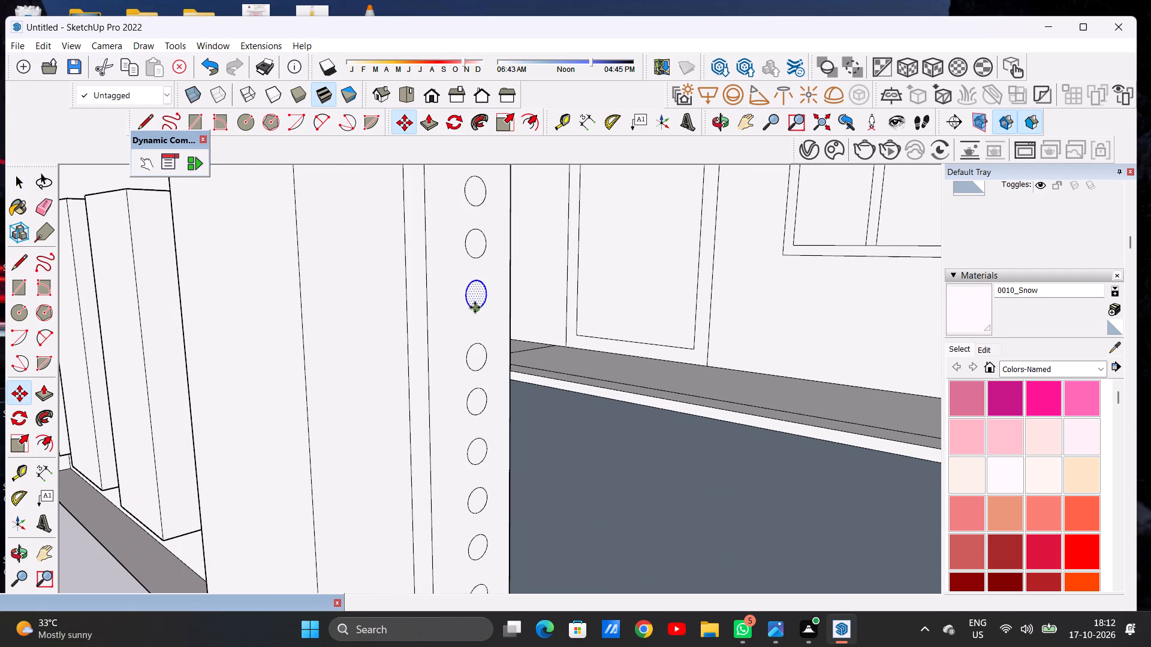
left_click(475, 307)
left_click(472, 318)
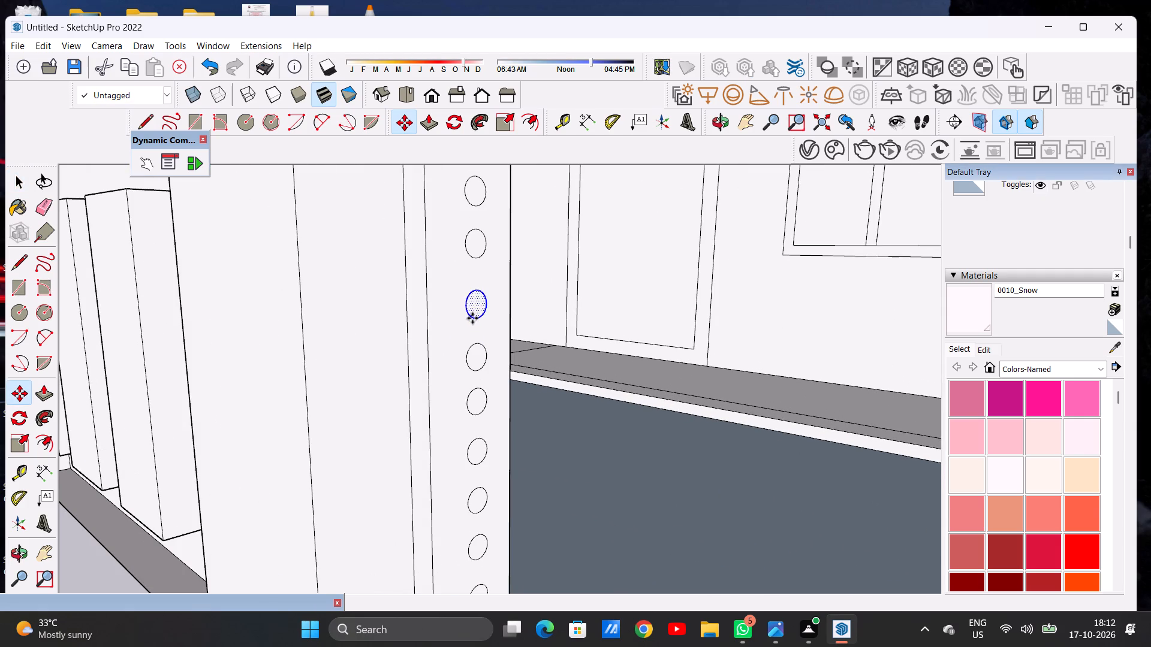
Deselect the moved circle and check the spacing of the whole circle column on the gate's side post.
key("space")
scroll(489, 322, "down", 10)
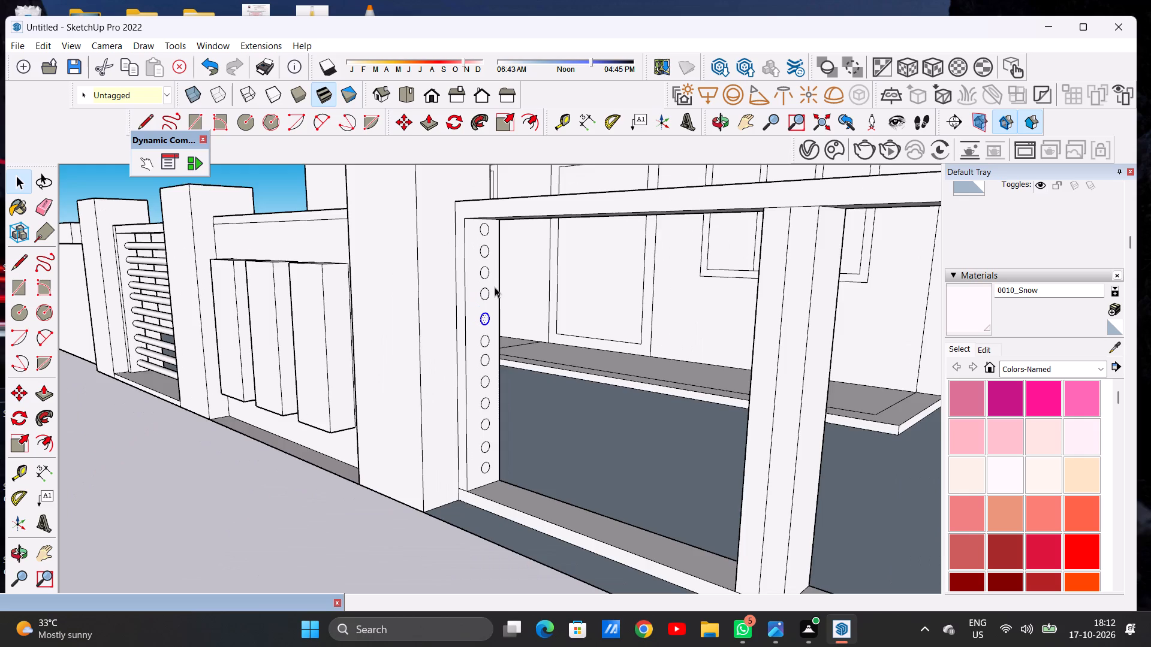
scroll(489, 292, "up", 7)
key("space")
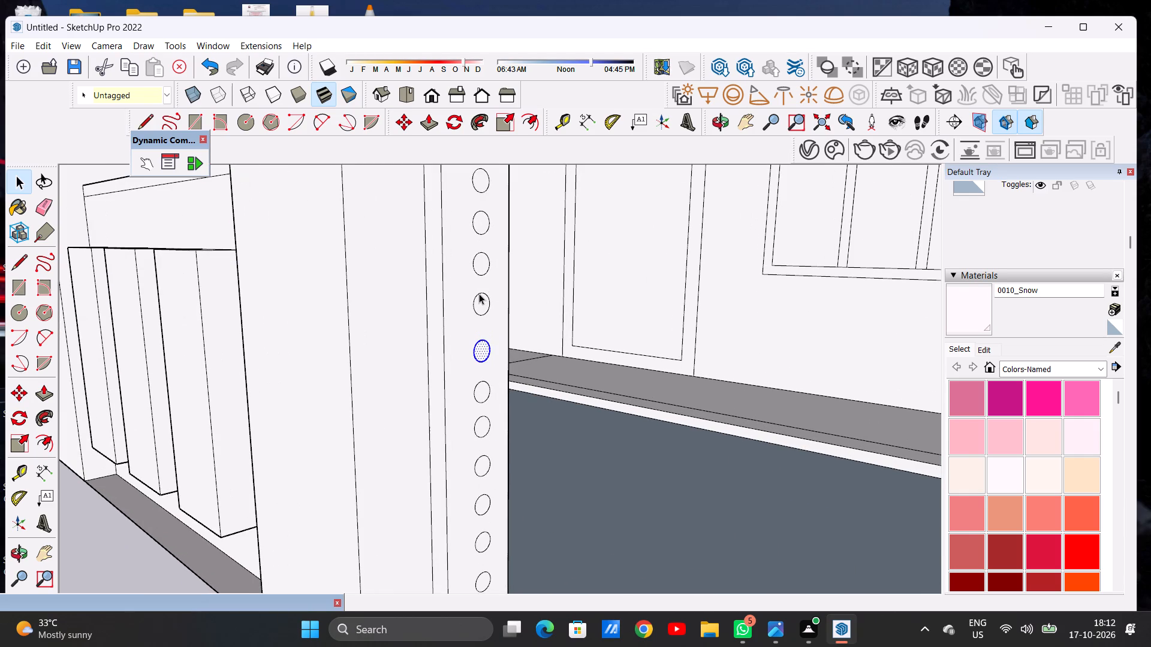
scroll(486, 305, "down", 17)
left_click(363, 406)
scroll(464, 366, "down", 3)
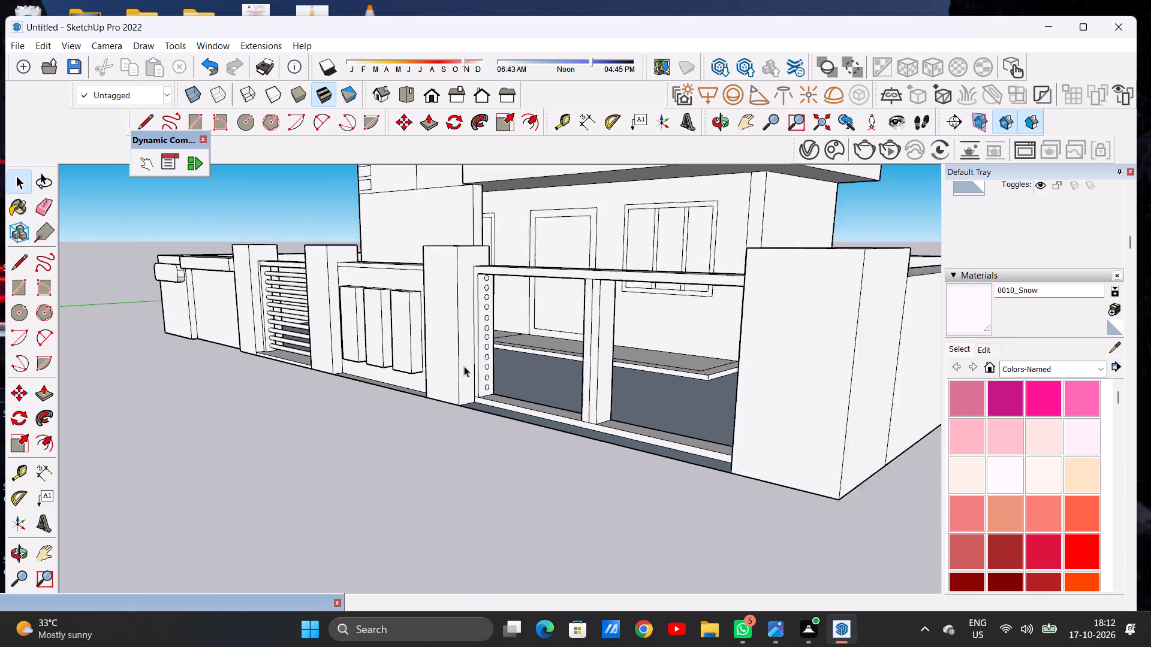
scroll(464, 366, "down", 4)
Push/Pull the bottom circle on the side post by the end pillar into a round bar reaching the gate's centre post.
middle_click_drag(516, 355, 847, 335)
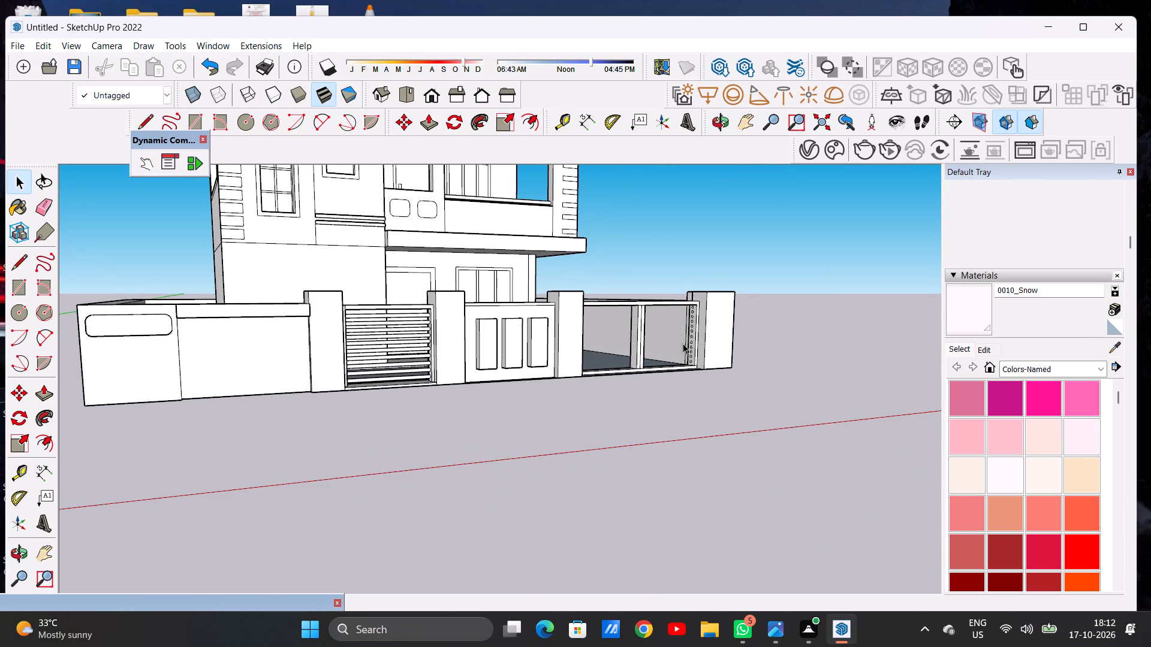
middle_click_drag(696, 383, 525, 402)
scroll(535, 391, "up", 7)
middle_click_drag(626, 365, 498, 389)
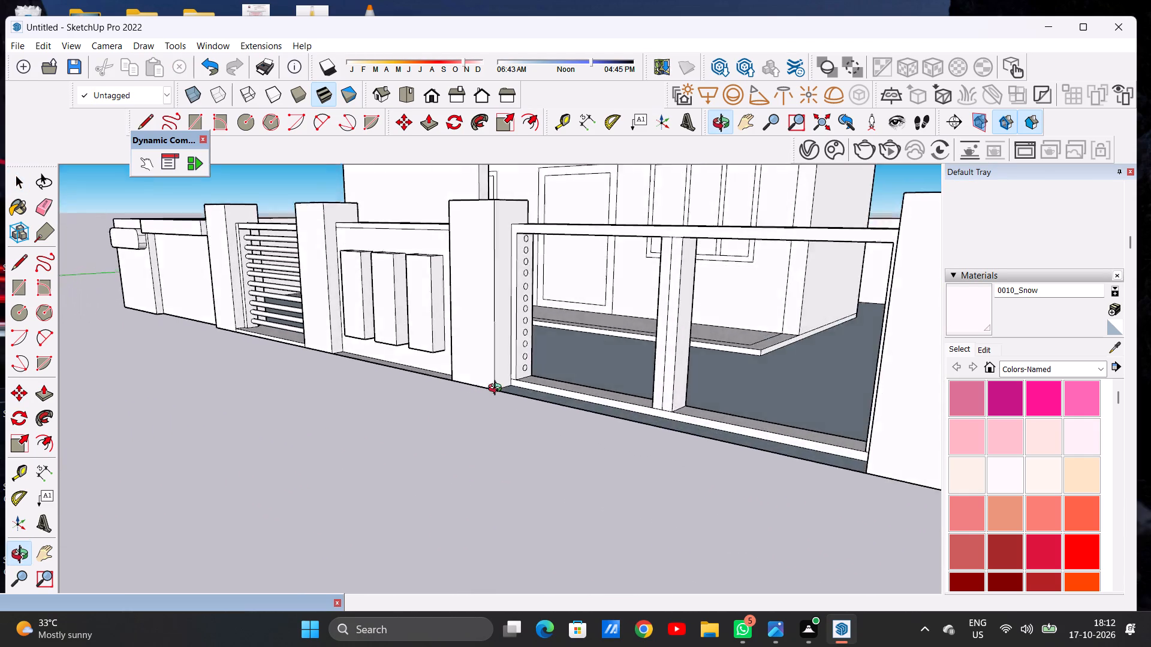
middle_click_drag(498, 389, 501, 411)
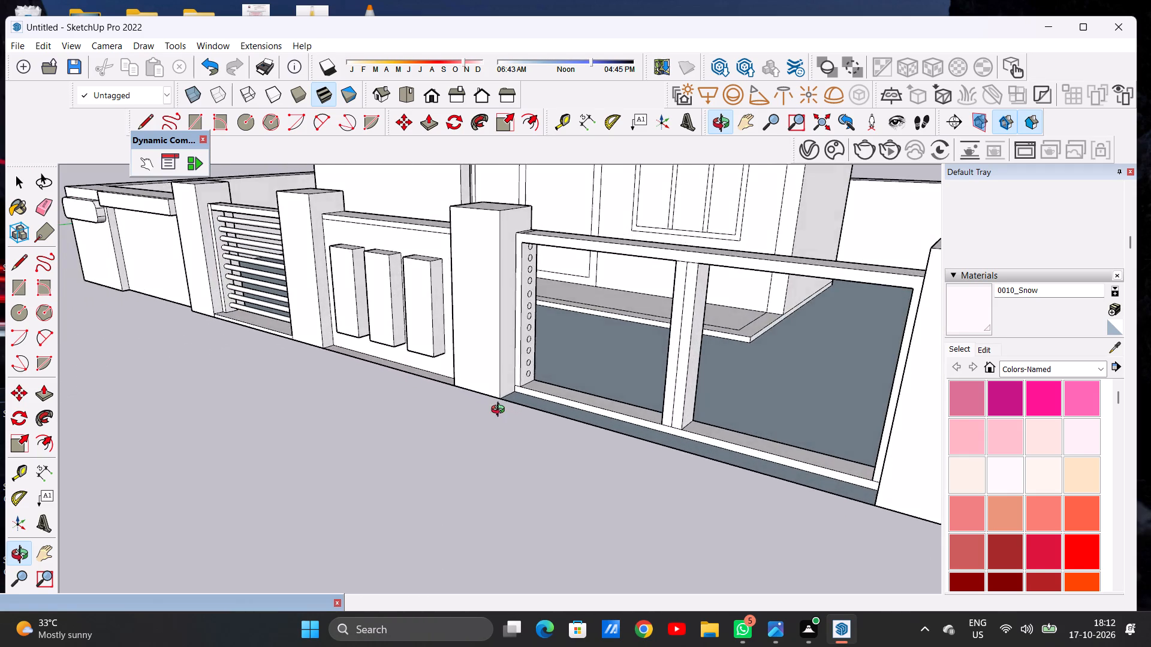
middle_click_drag(501, 411, 719, 395)
scroll(806, 366, "up", 12)
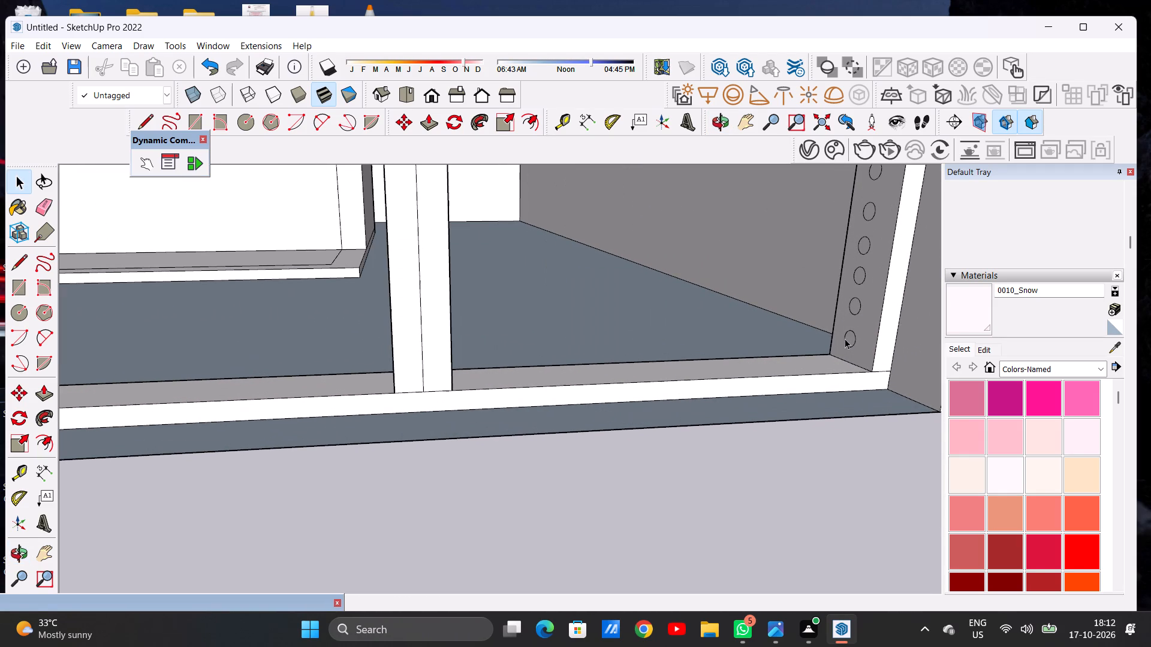
key("p")
scroll(867, 329, "up", 5)
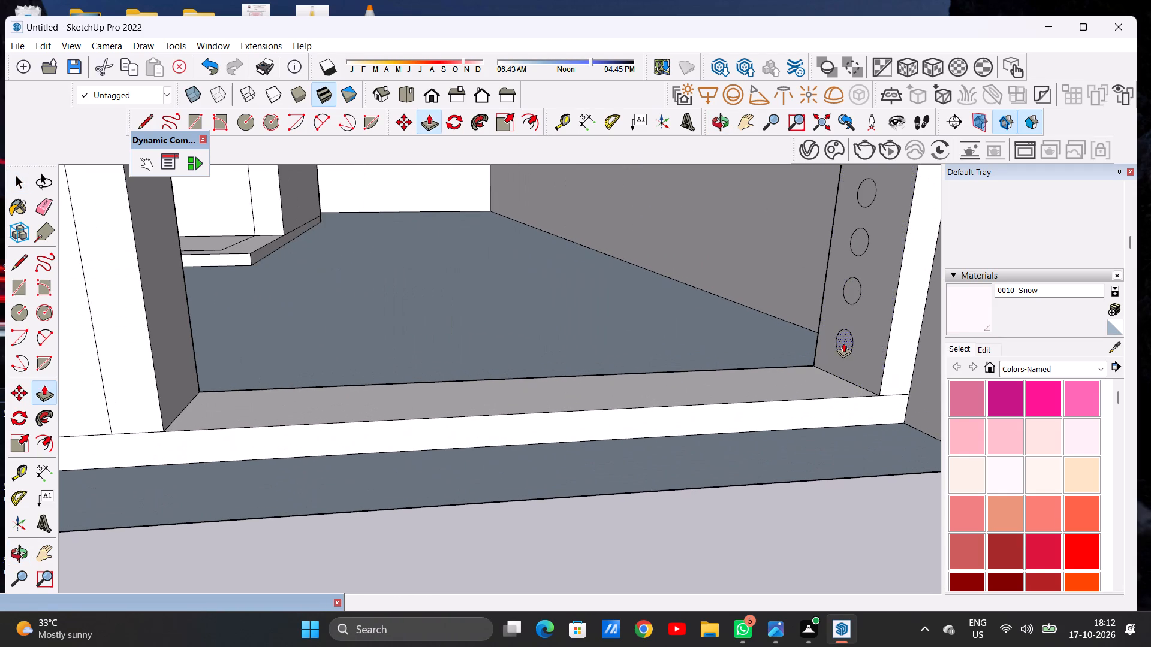
left_click(846, 343)
scroll(802, 316, "down", 7)
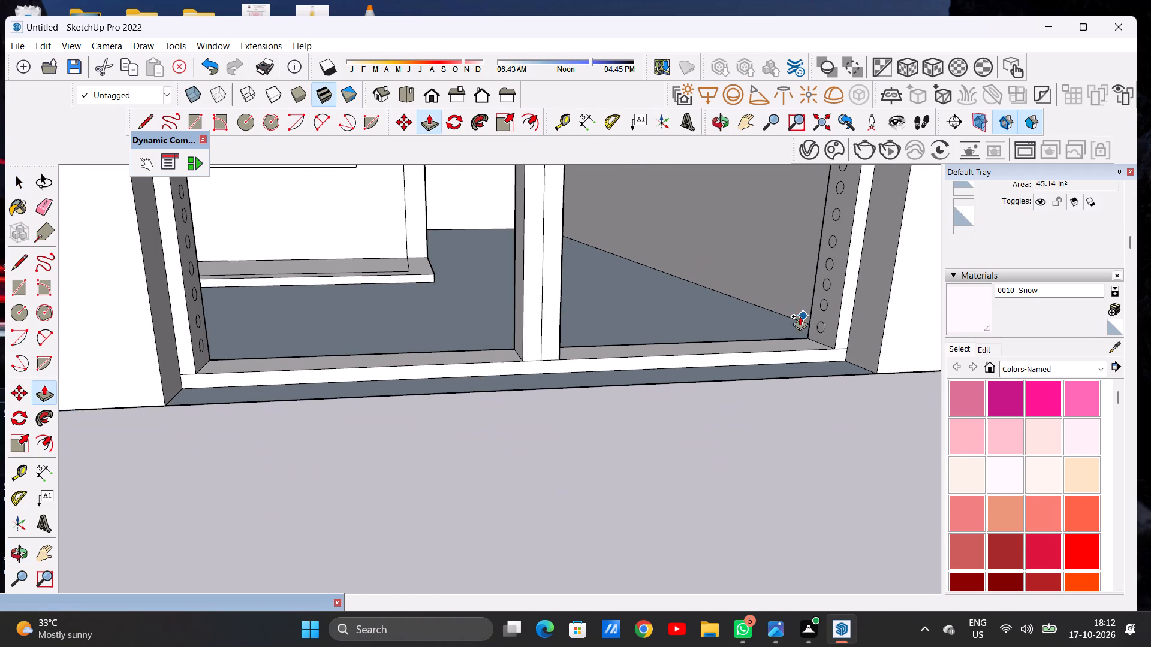
middle_click_drag(612, 321, 480, 307)
scroll(561, 323, "up", 11)
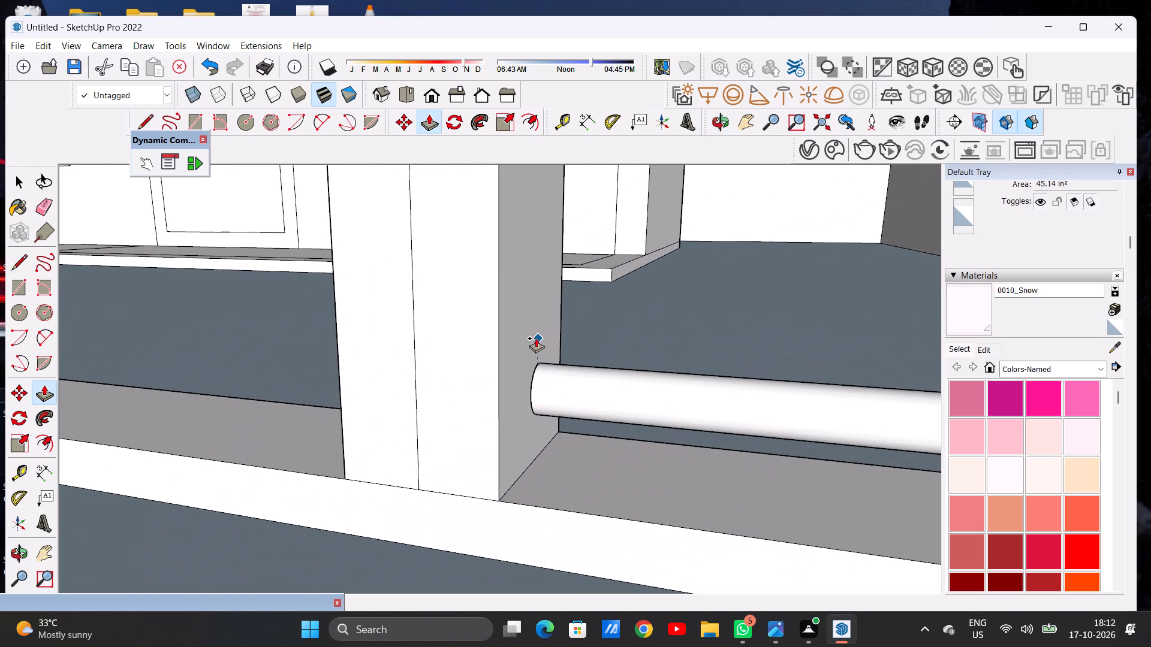
left_click(536, 338)
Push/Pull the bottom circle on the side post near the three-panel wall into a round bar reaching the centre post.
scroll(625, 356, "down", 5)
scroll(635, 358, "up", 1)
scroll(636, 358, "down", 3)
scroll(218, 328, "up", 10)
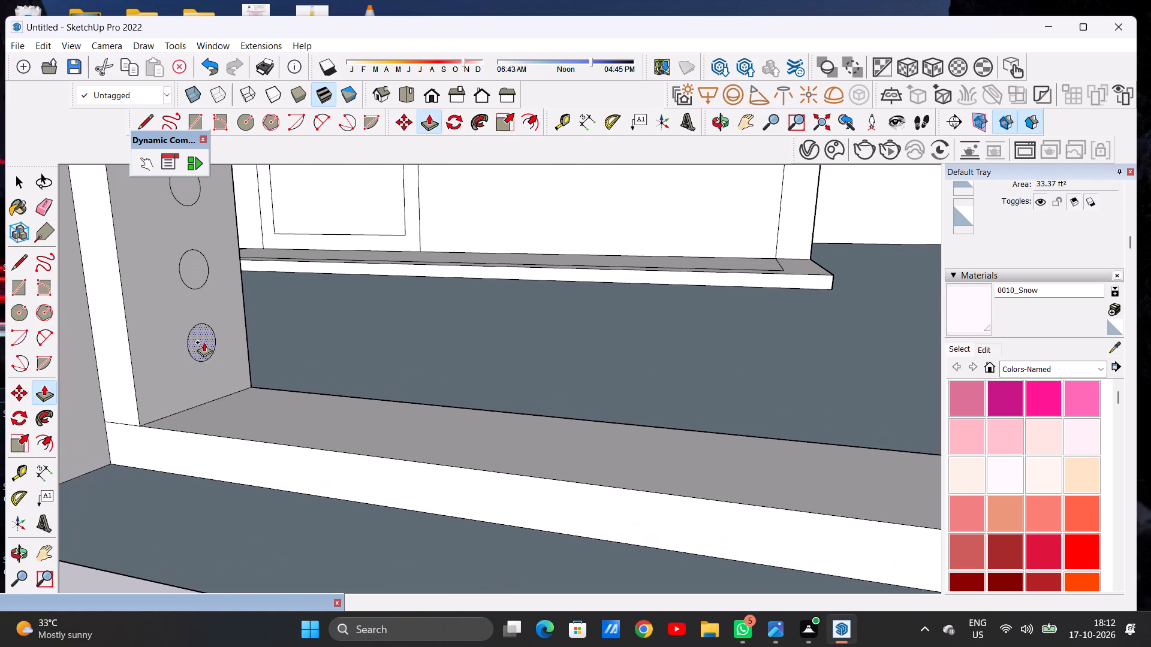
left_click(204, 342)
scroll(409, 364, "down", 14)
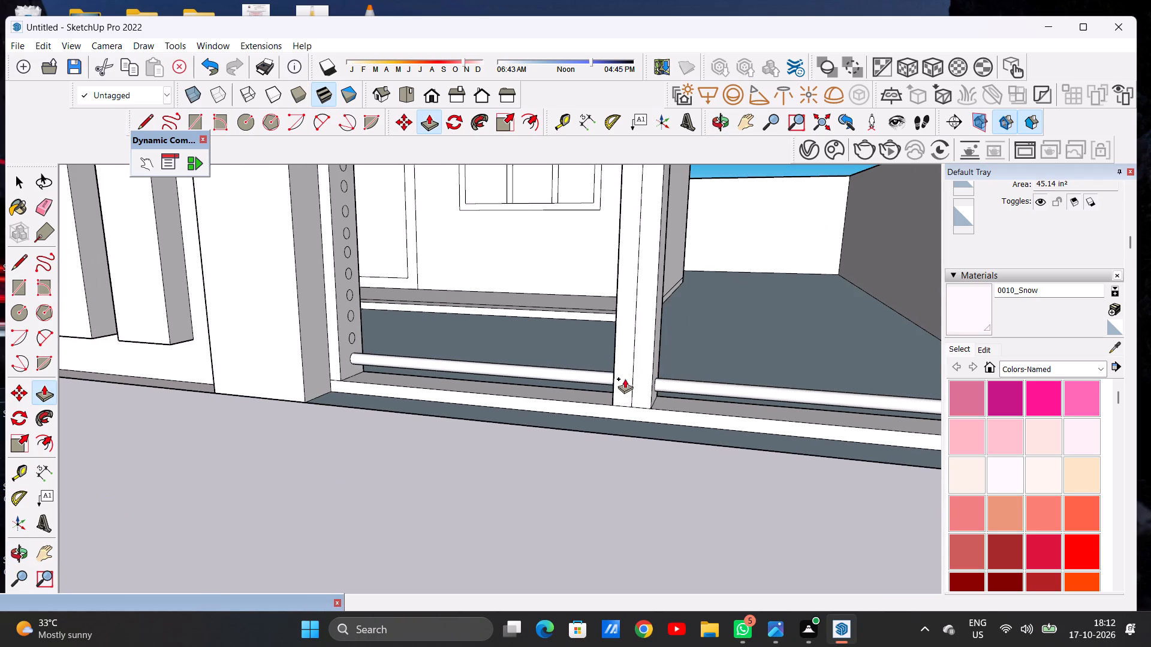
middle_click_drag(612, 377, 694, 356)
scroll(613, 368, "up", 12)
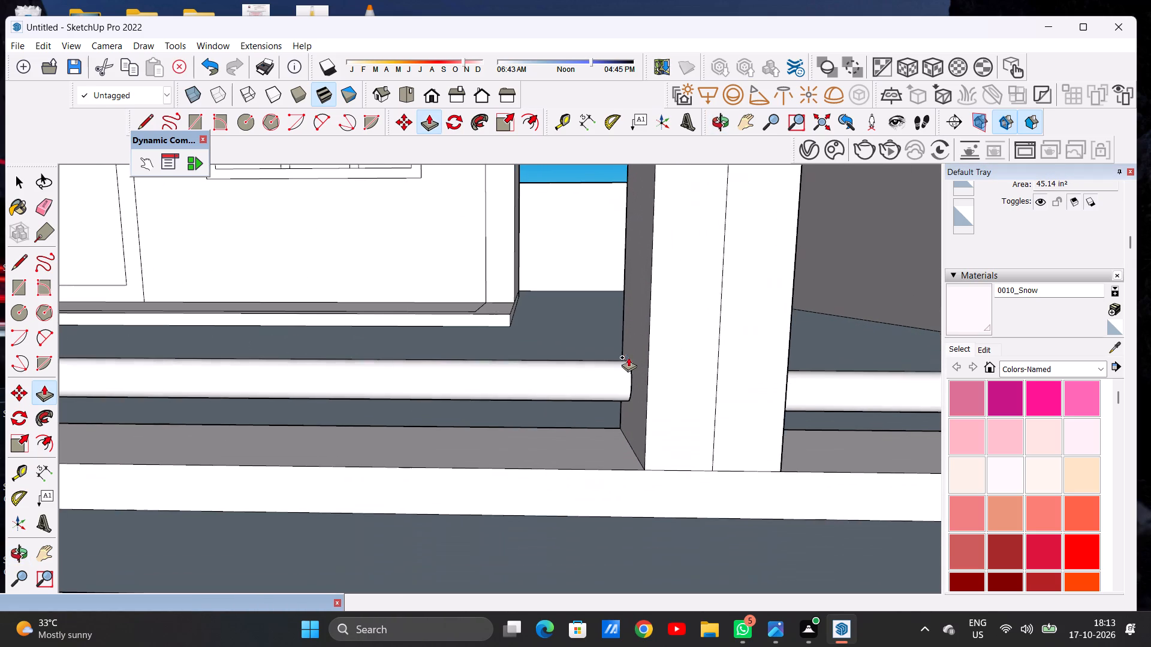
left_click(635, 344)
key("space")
Examine the two bottom bars of the gate, comparing their height and how they meet the side and centre posts.
scroll(538, 399, "down", 1)
scroll(538, 399, "up", 1)
scroll(538, 399, "down", 12)
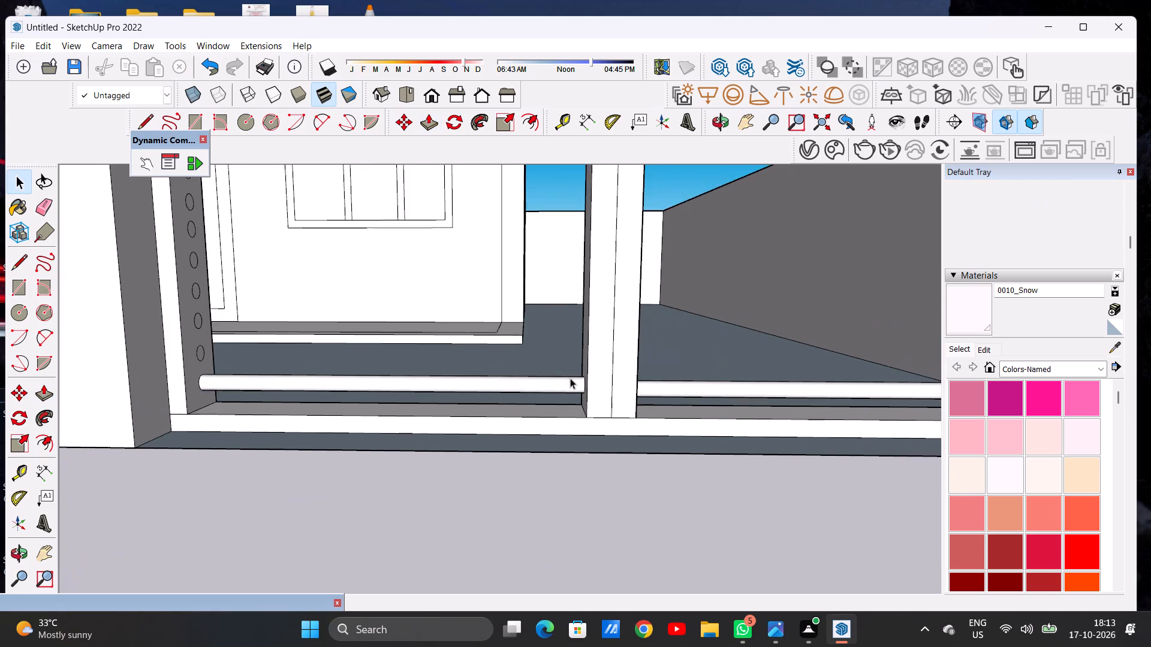
scroll(570, 378, "down", 11)
scroll(579, 392, "up", 6)
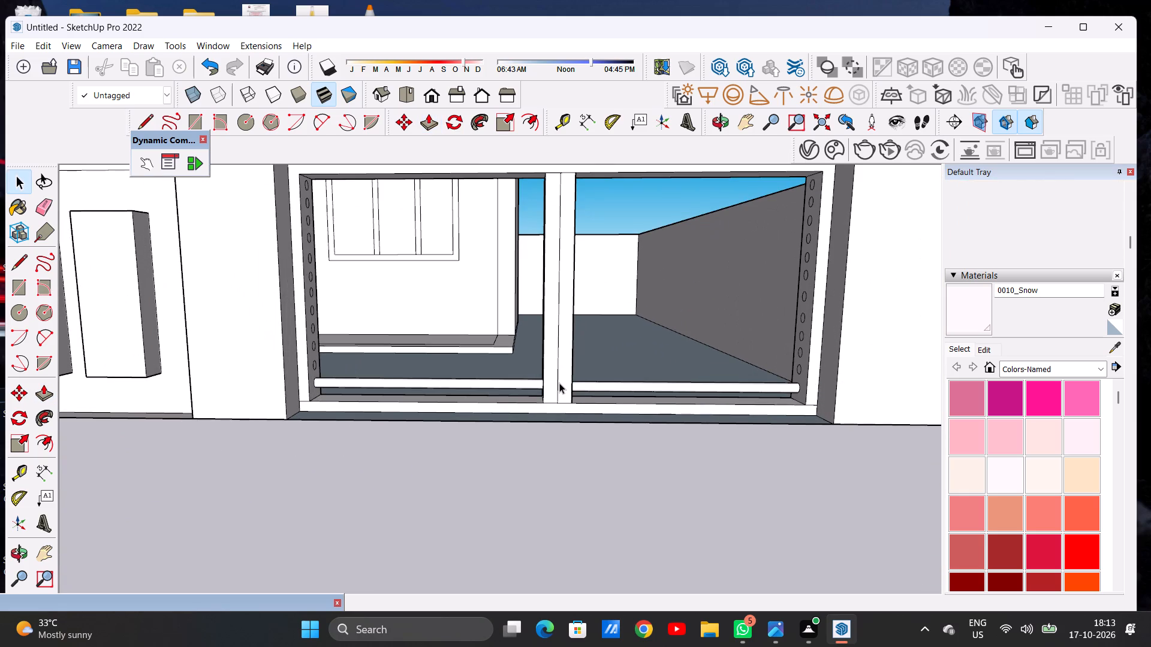
scroll(566, 418, "down", 5)
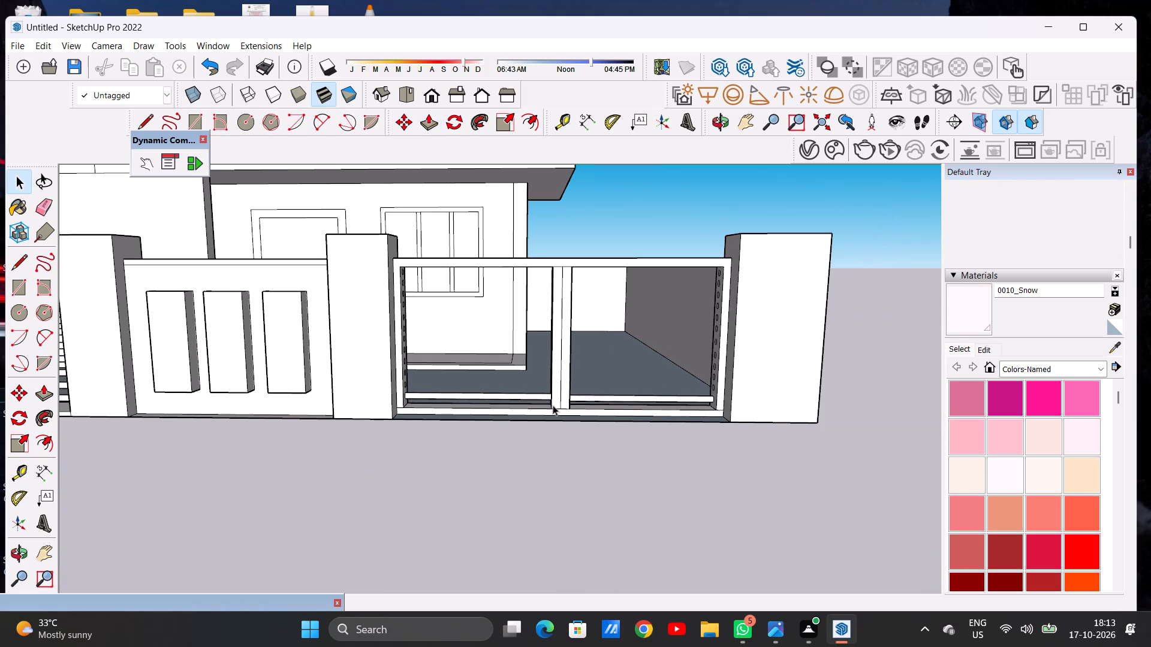
middle_click_drag(544, 401, 587, 399)
scroll(594, 402, "up", 5)
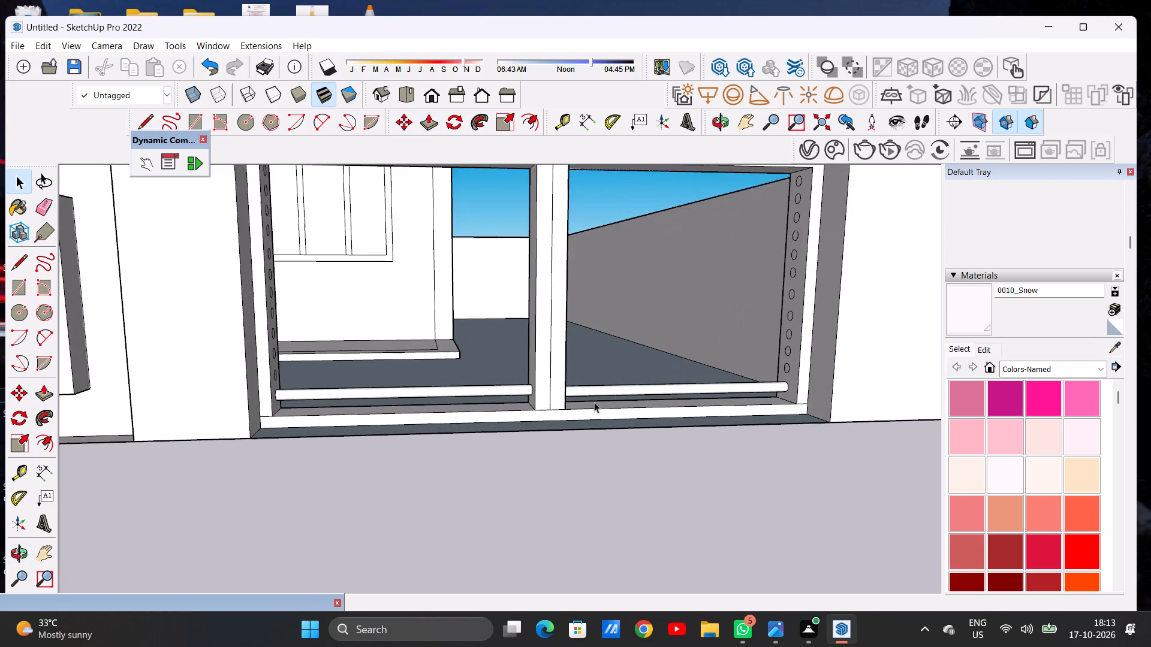
scroll(565, 400, "down", 6)
middle_click_drag(583, 401, 544, 388)
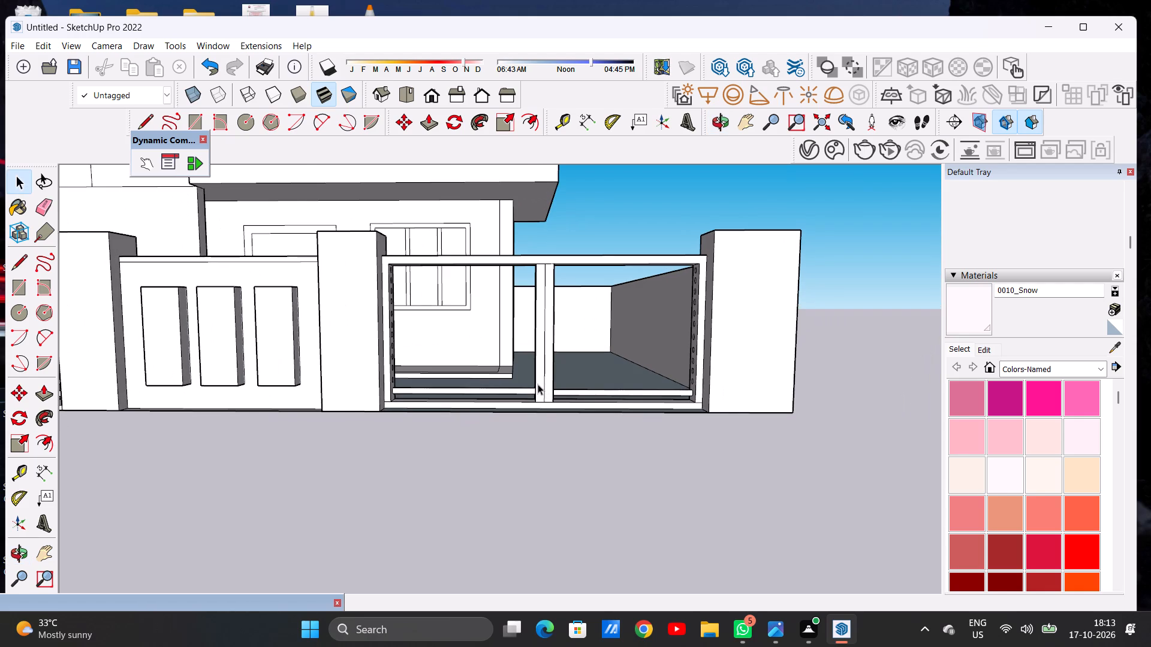
scroll(541, 408, "up", 10)
middle_click_drag(553, 385, 571, 413)
scroll(540, 410, "down", 5)
scroll(491, 407, "down", 3)
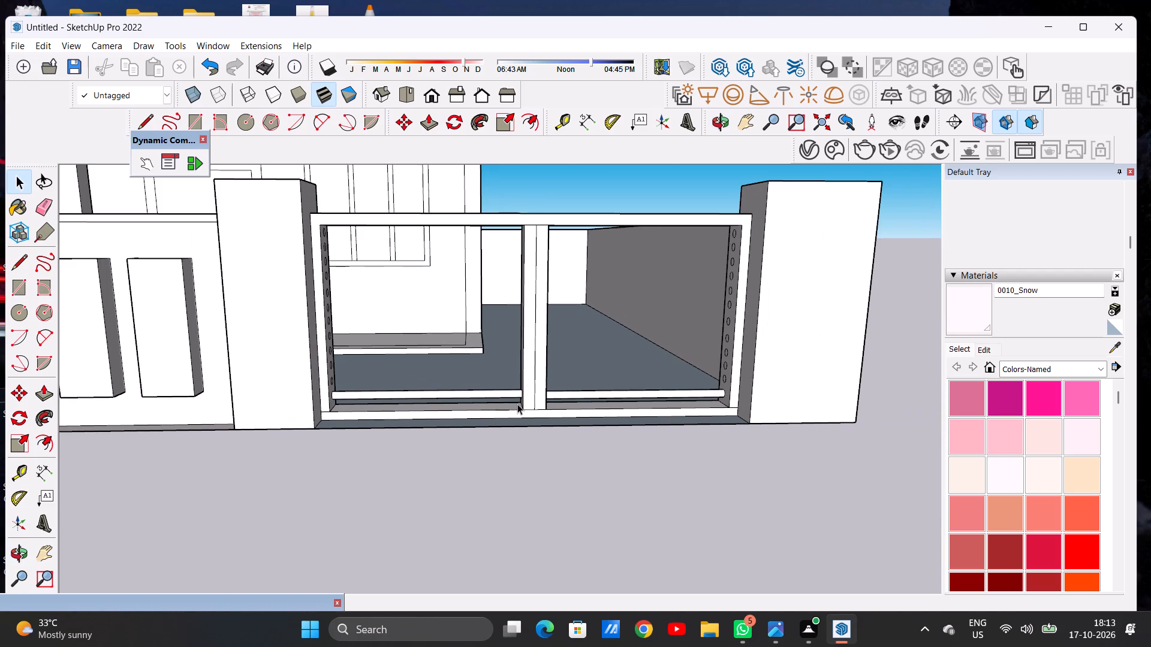
middle_click_drag(526, 399, 336, 376)
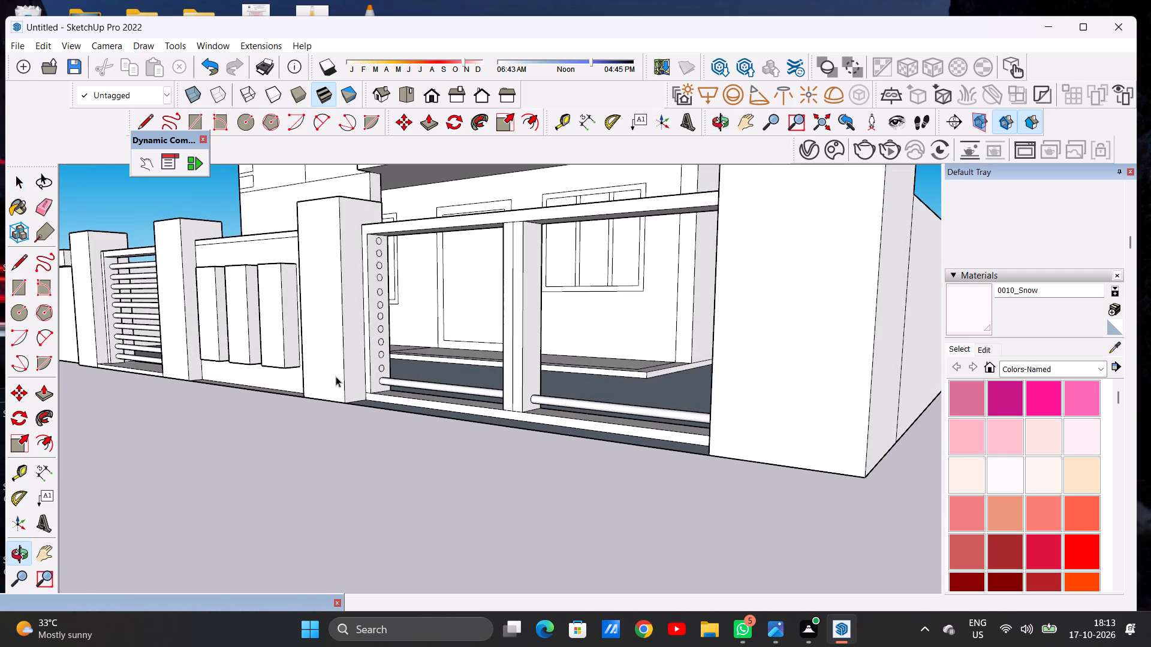
scroll(380, 367, "up", 11)
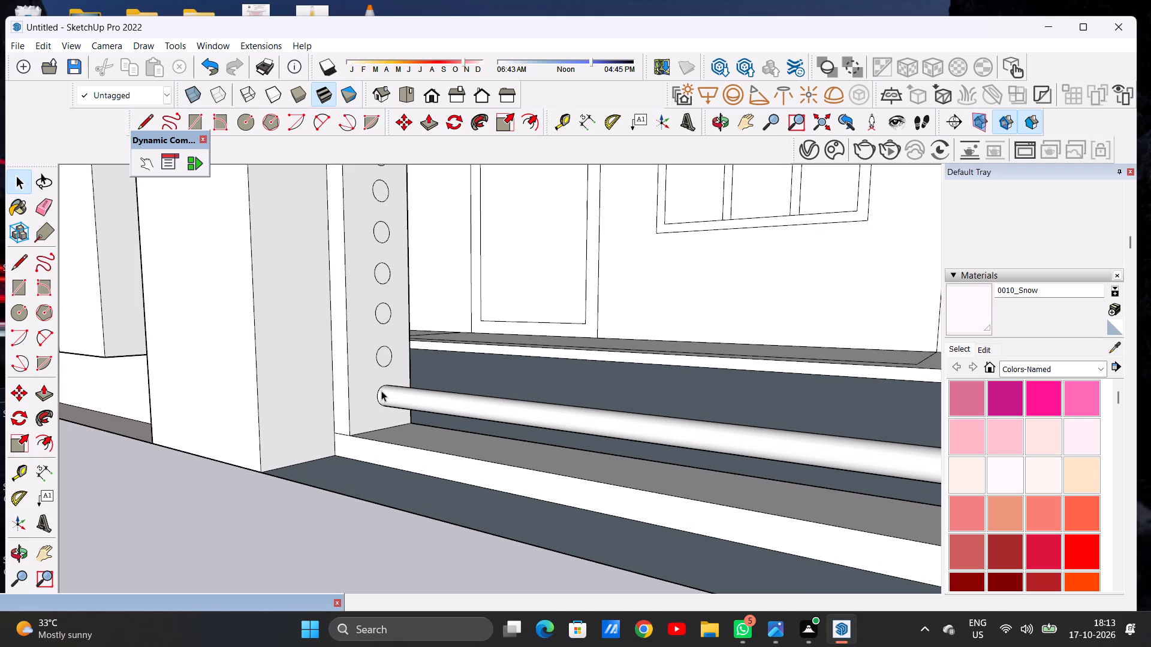
scroll(371, 392, "down", 8)
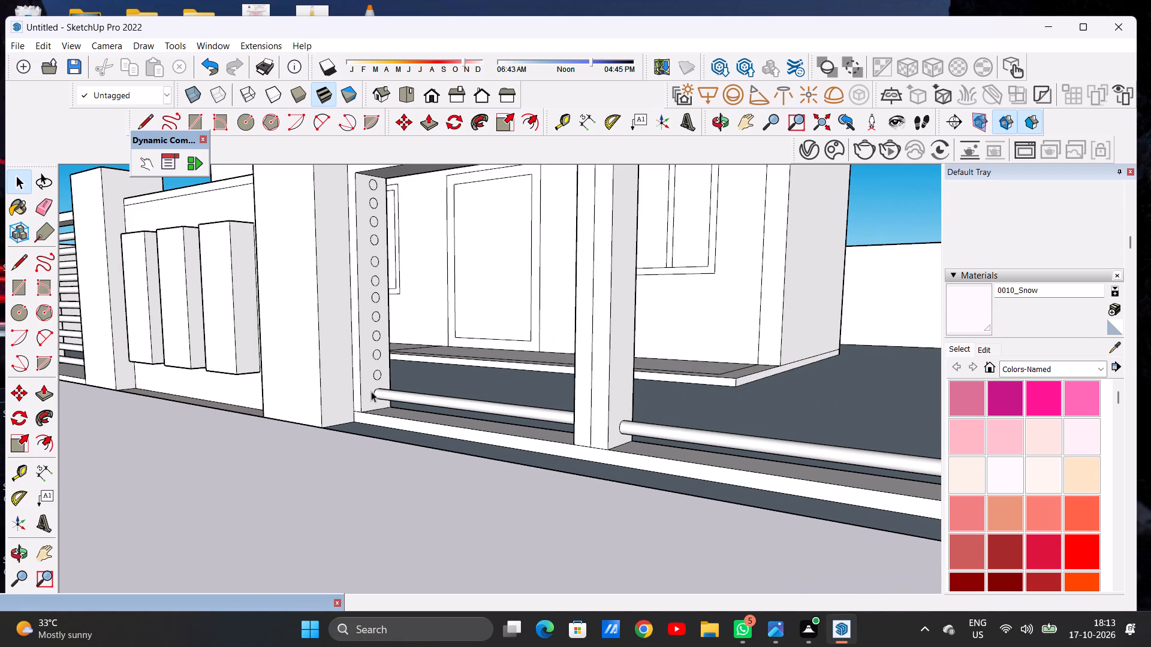
scroll(371, 391, "down", 2)
scroll(383, 382, "up", 4)
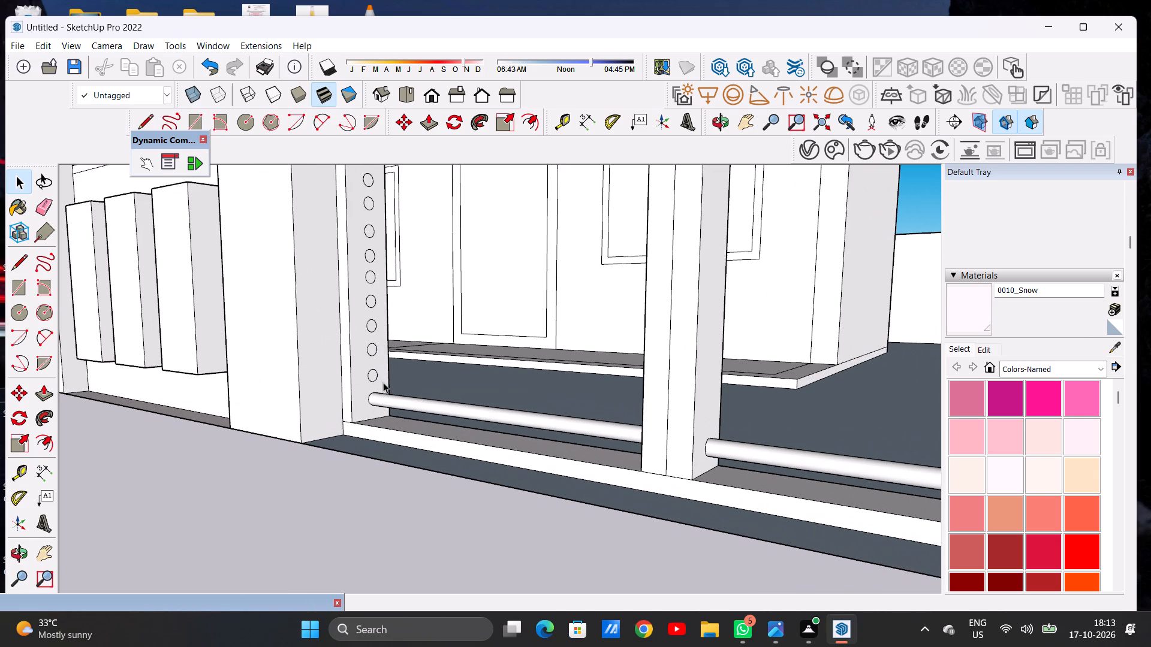
middle_click_drag(394, 394, 667, 394)
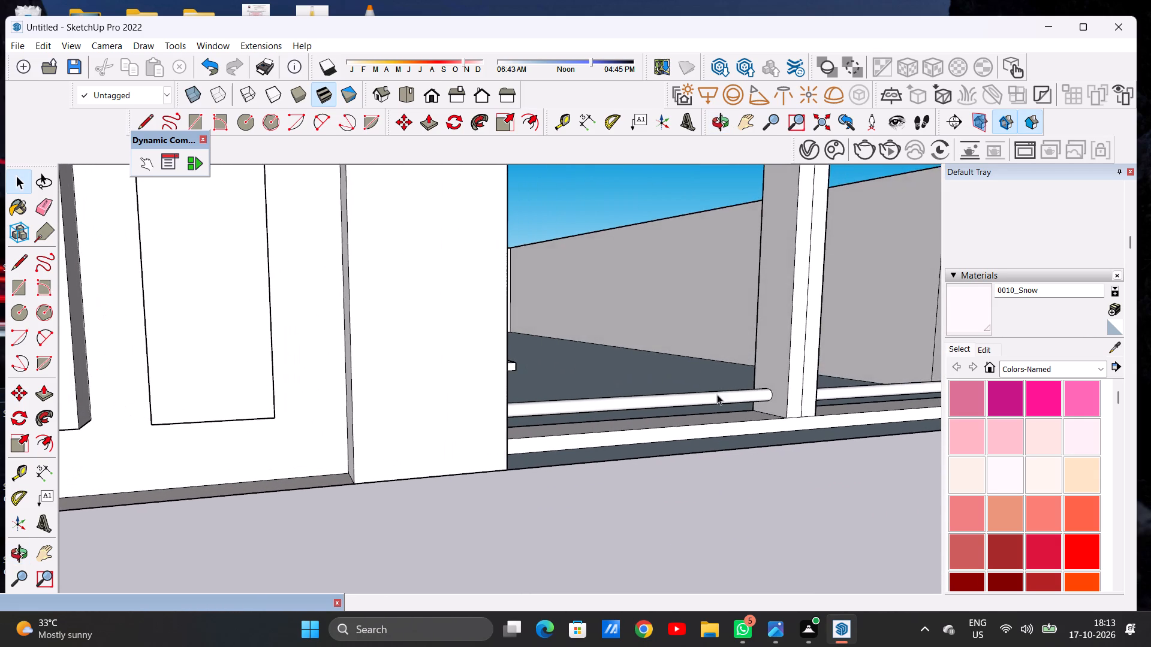
scroll(747, 395, "up", 4)
scroll(557, 419, "down", 16)
middle_click_drag(601, 436, 531, 428)
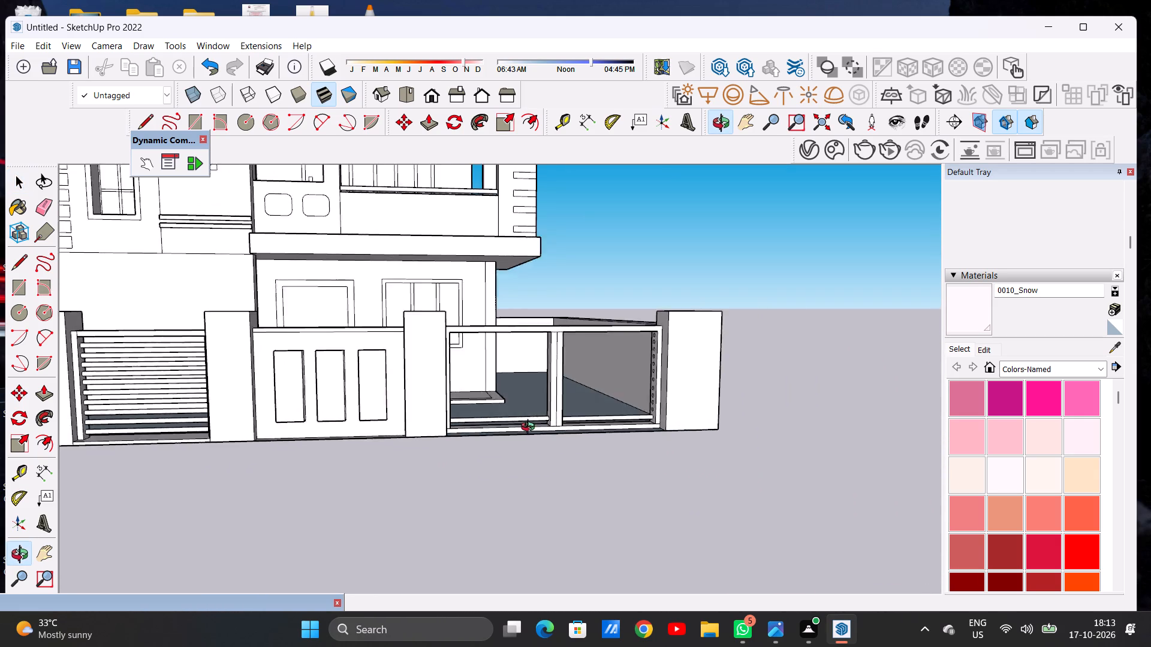
middle_click_drag(531, 428, 514, 425)
scroll(556, 425, "up", 4)
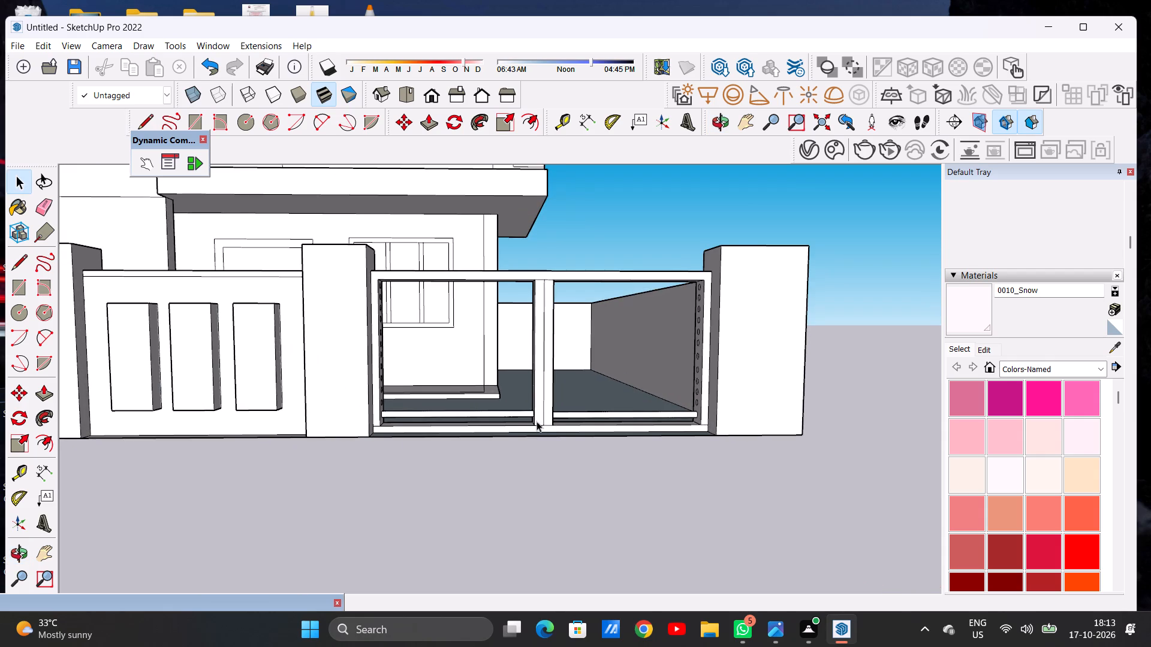
middle_click_drag(539, 431, 442, 456)
scroll(674, 443, "down", 5)
middle_click_drag(592, 463, 514, 472)
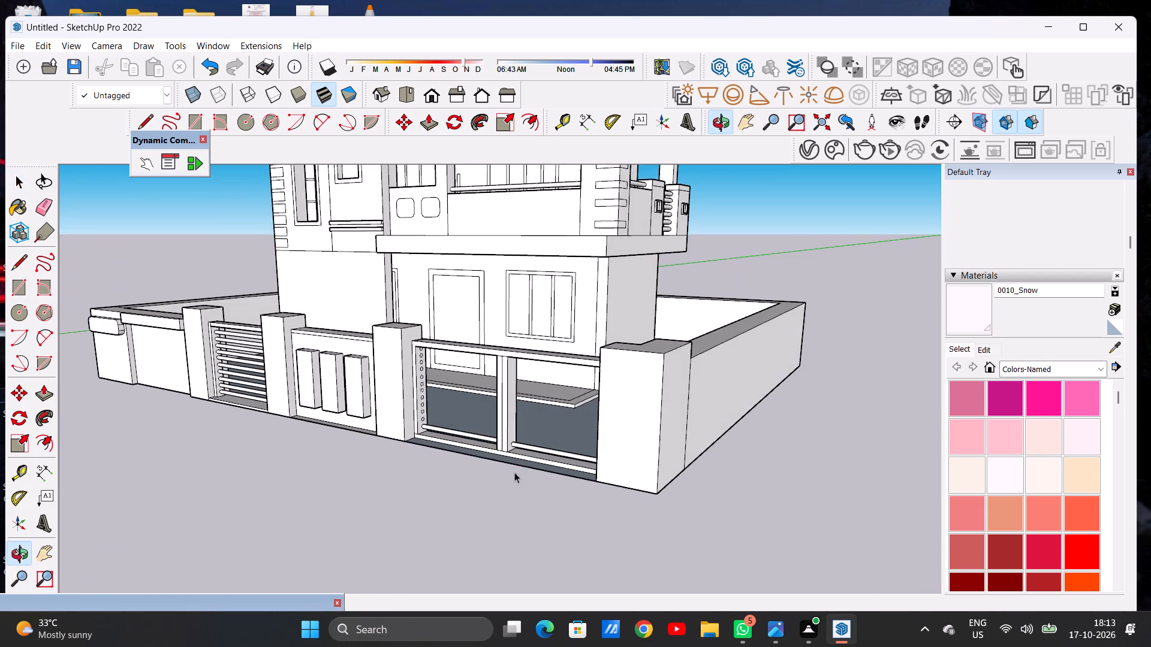
middle_click_drag(514, 472, 526, 474)
scroll(424, 418, "up", 3)
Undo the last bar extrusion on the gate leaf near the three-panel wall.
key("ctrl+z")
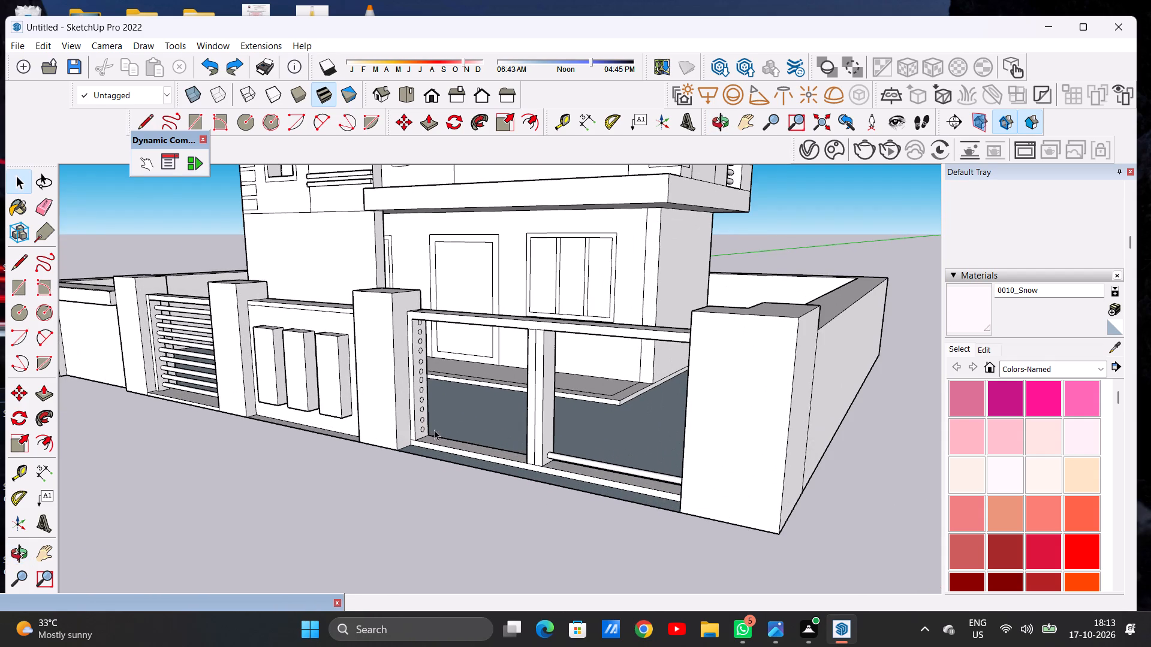
Examine the bottom circle on the side post near the three-panel wall and the bottom bar's end on the opposite side post.
scroll(431, 422, "up", 7)
scroll(499, 400, "down", 7)
scroll(456, 400, "up", 8)
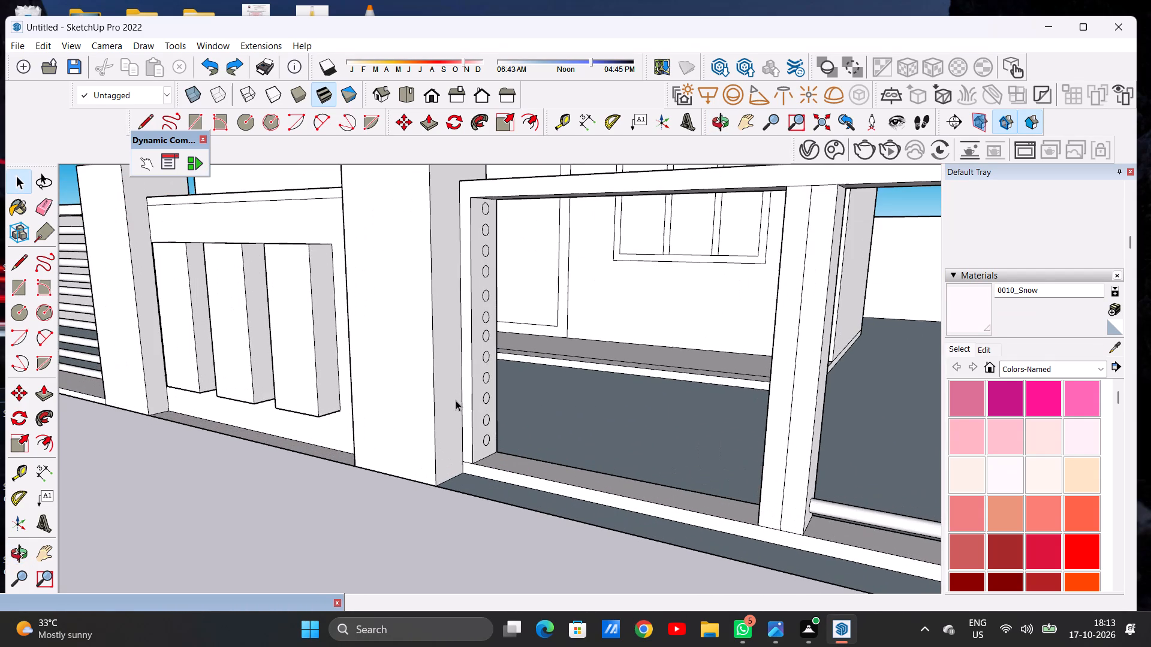
scroll(486, 446, "up", 5)
middle_click_drag(459, 464, 440, 461)
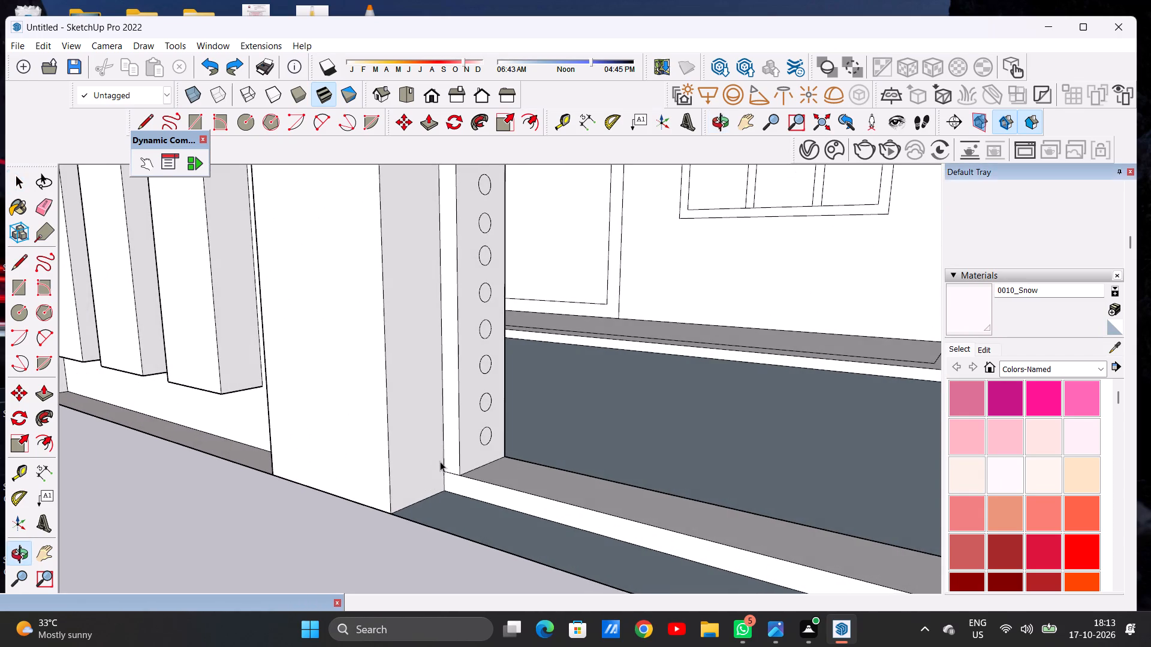
scroll(454, 455, "down", 15)
scroll(490, 466, "up", 1)
middle_click_drag(490, 466, 791, 470)
scroll(764, 410, "up", 6)
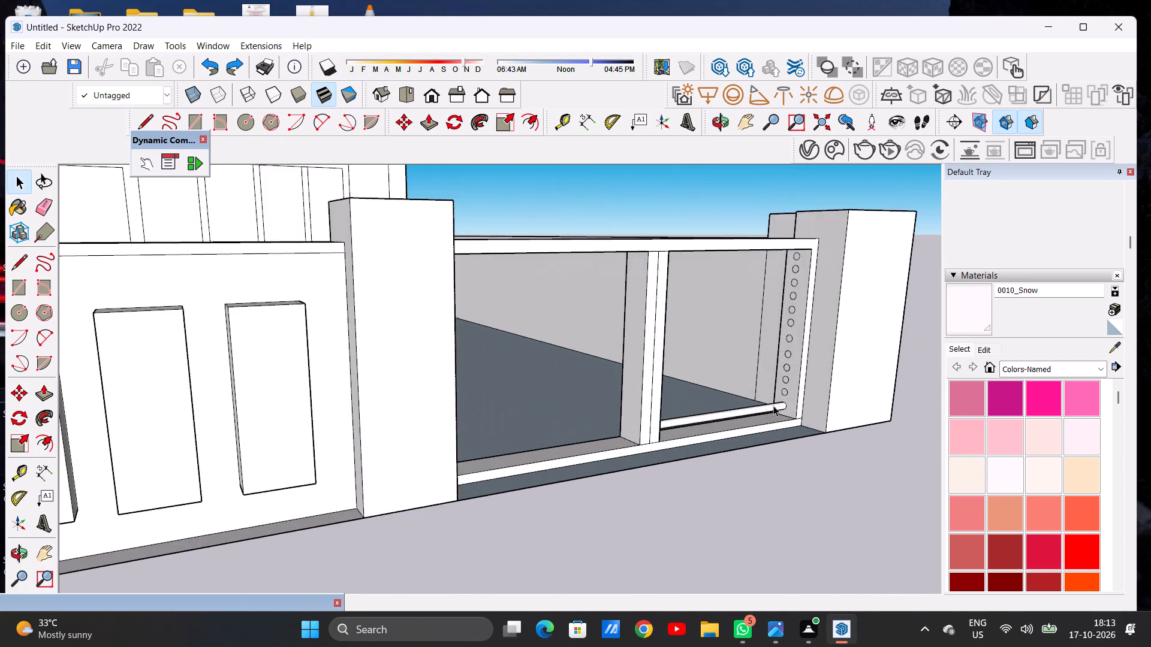
scroll(773, 406, "up", 12)
middle_click_drag(775, 431, 781, 421)
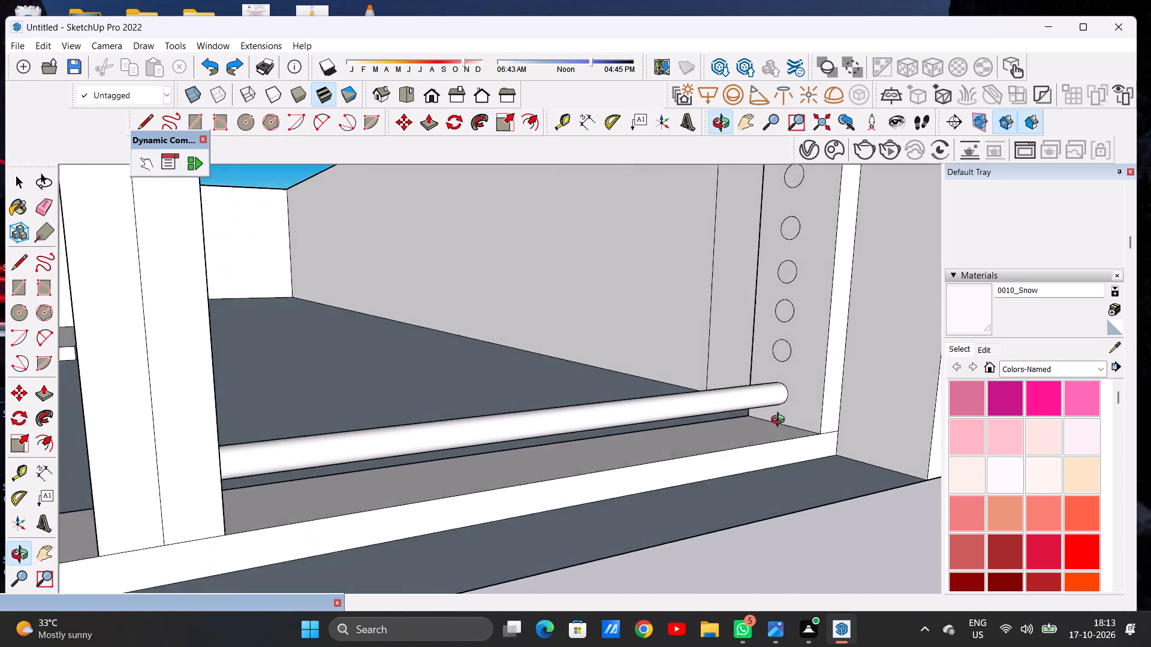
middle_click_drag(781, 421, 785, 438)
Push/Pull the bottom circle on the side post near the three-panel wall into a round bar reaching the gate's centre post.
scroll(798, 416, "down", 16)
middle_click_drag(722, 441, 447, 449)
scroll(436, 443, "up", 5)
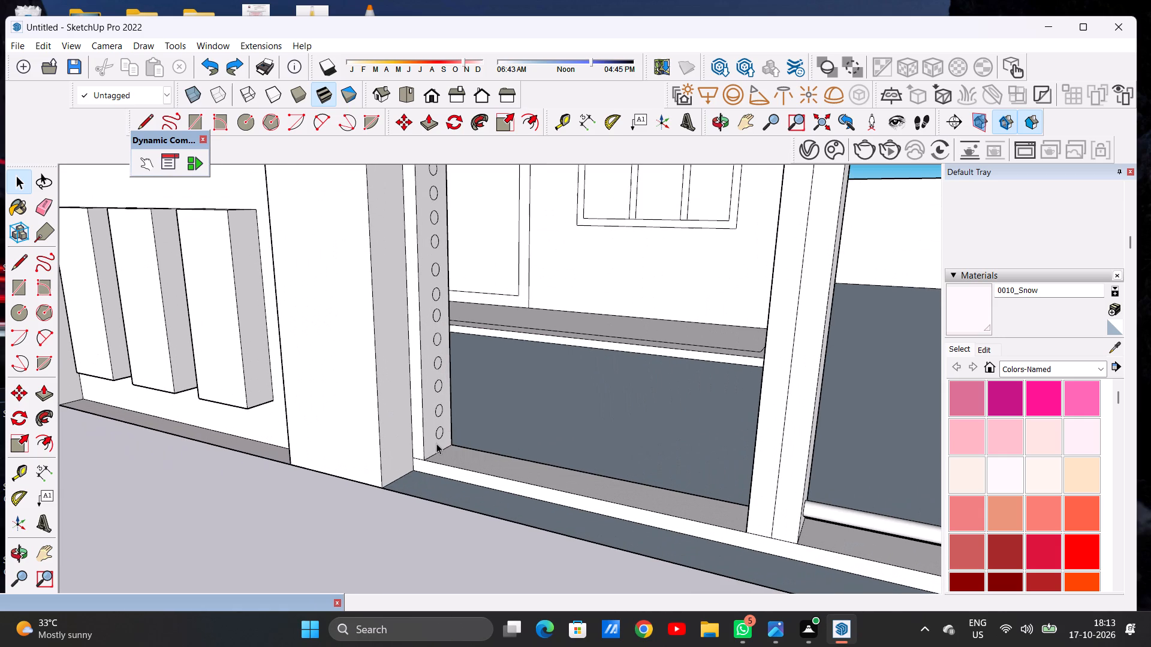
key("p")
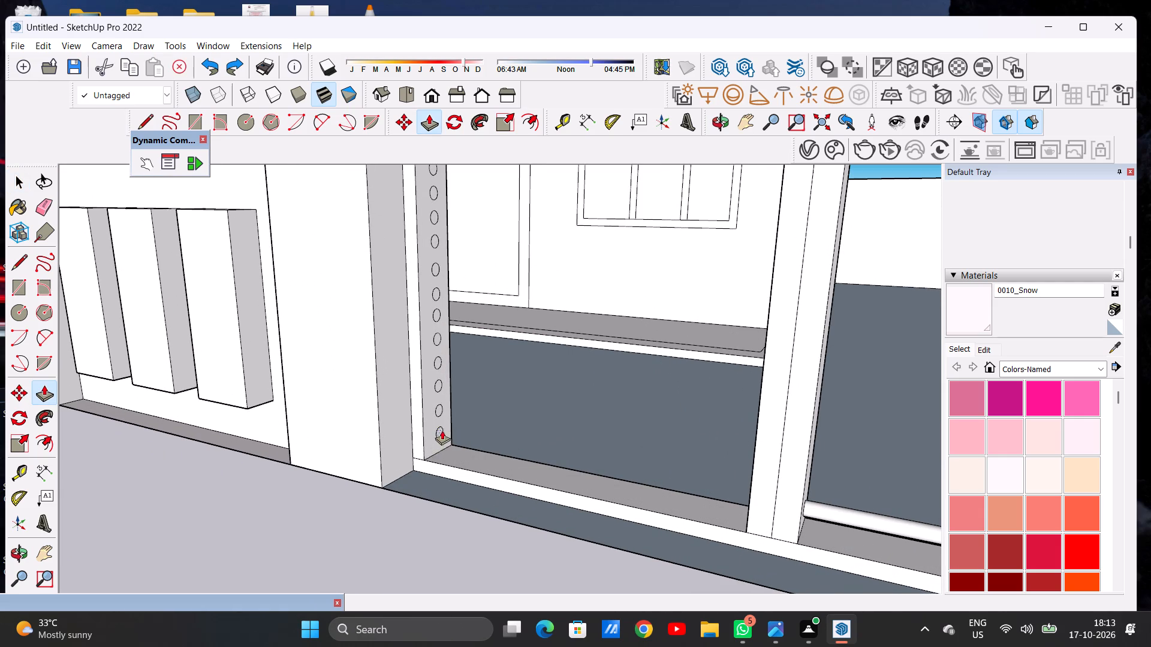
scroll(444, 430, "up", 9)
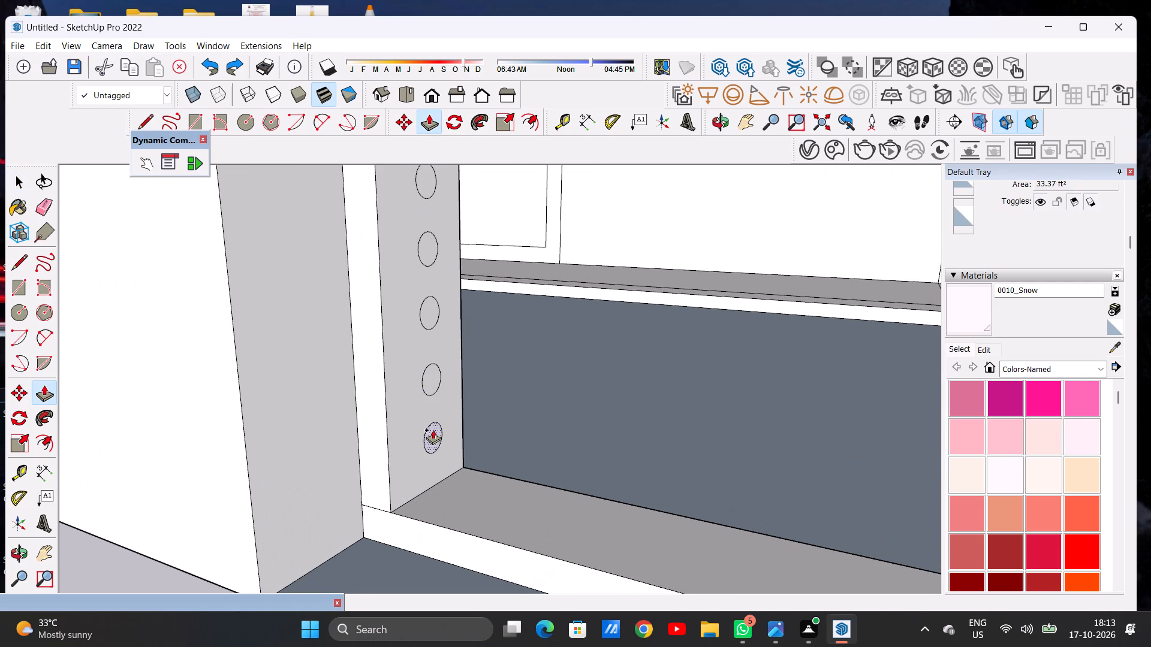
left_click(433, 430)
scroll(577, 443, "down", 16)
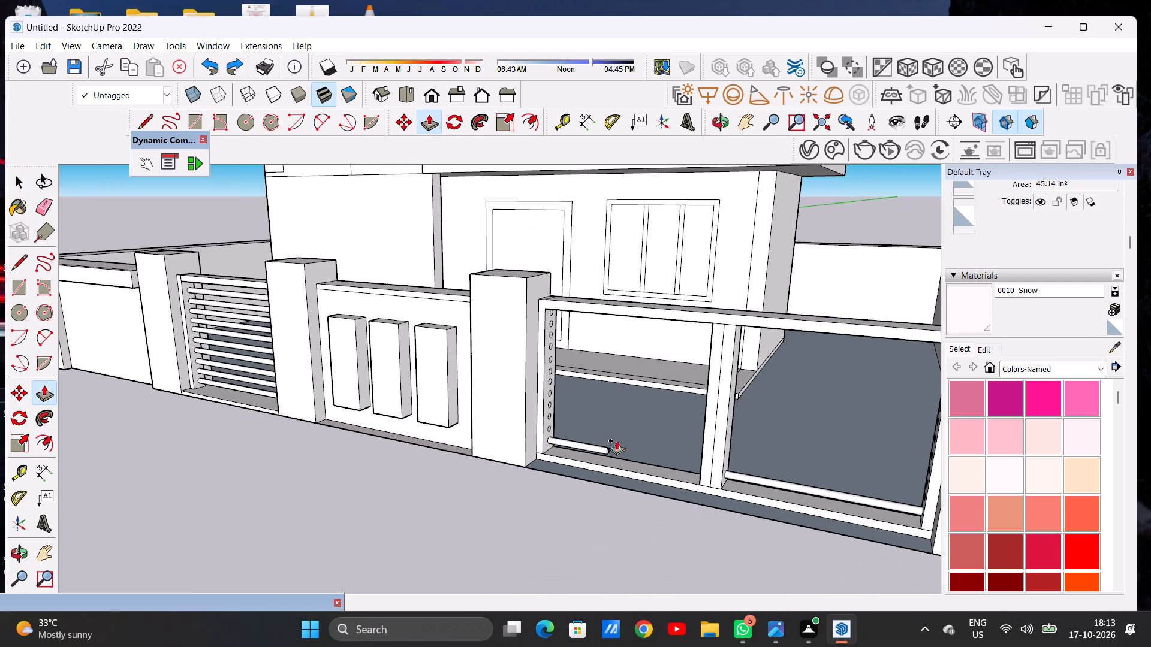
scroll(629, 448, "down", 1)
middle_click_drag(635, 450, 788, 419)
scroll(724, 418, "up", 4)
scroll(723, 418, "down", 1)
scroll(723, 418, "up", 7)
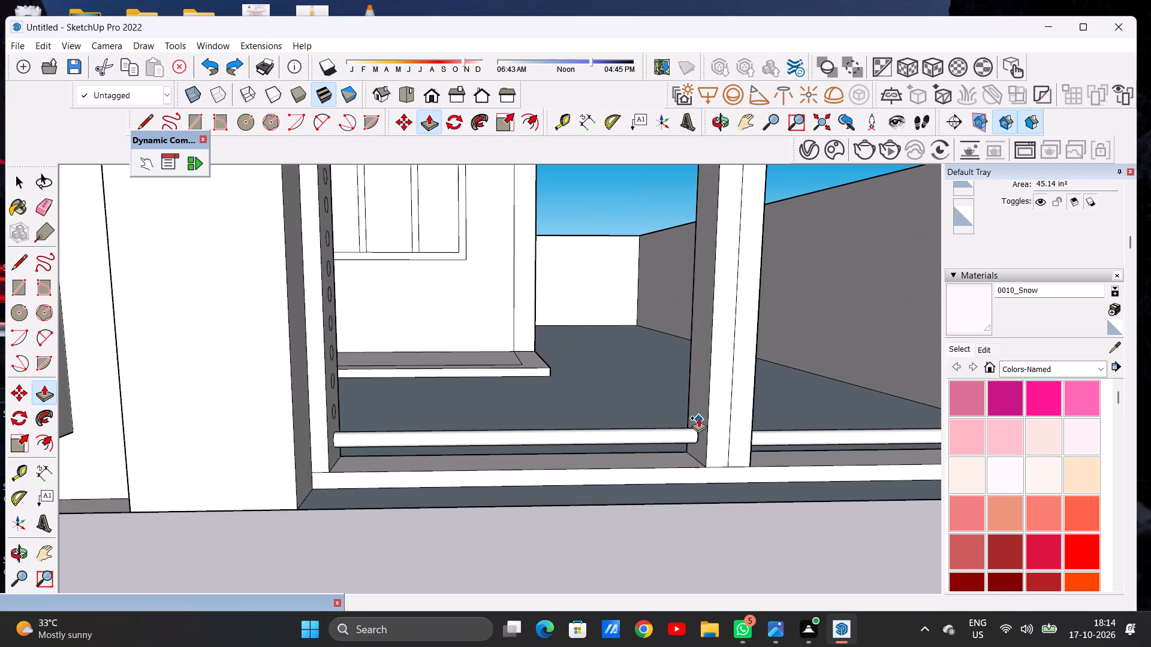
left_click(700, 413)
Push/Pull the second circle from the bottom on the side post near the three-panel wall into a bar reaching the centre post.
scroll(544, 443, "down", 4)
middle_click_drag(501, 434, 471, 430)
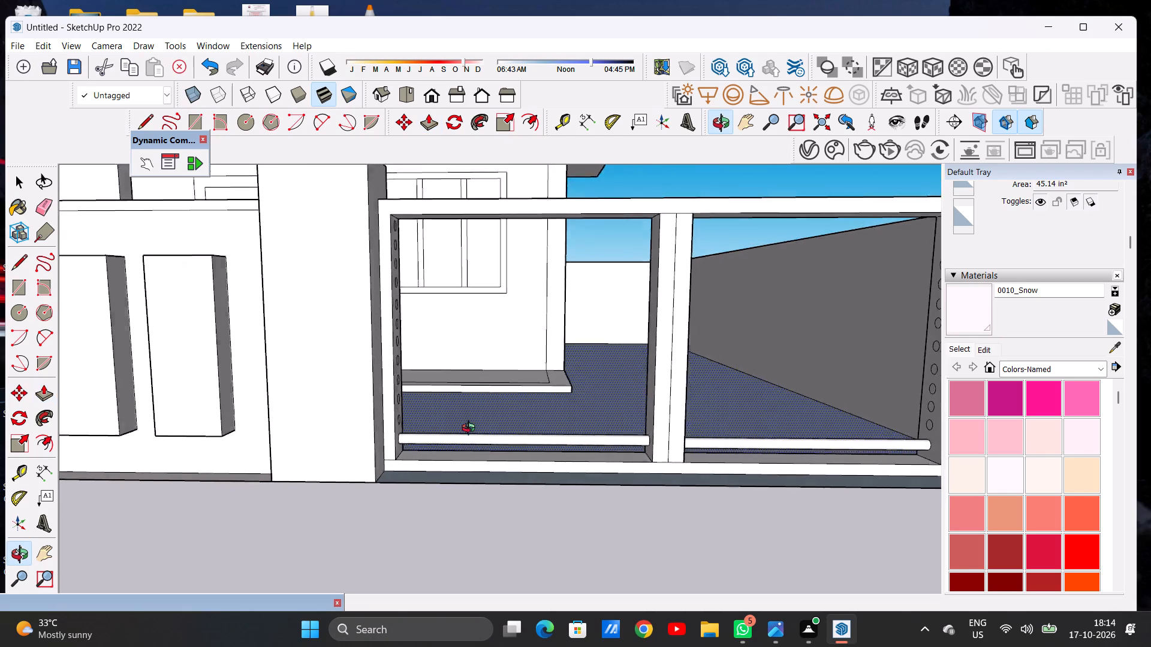
middle_click_drag(471, 430, 383, 419)
scroll(408, 406, "up", 12)
left_click(389, 424)
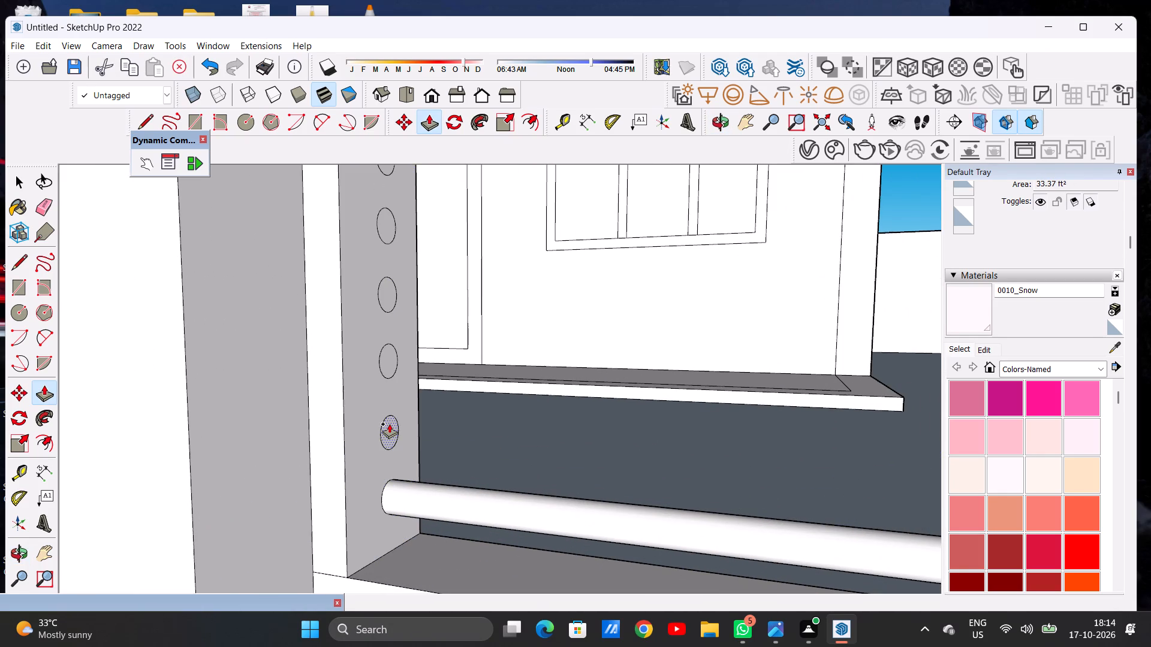
scroll(604, 428, "down", 14)
middle_click_drag(716, 427, 820, 408)
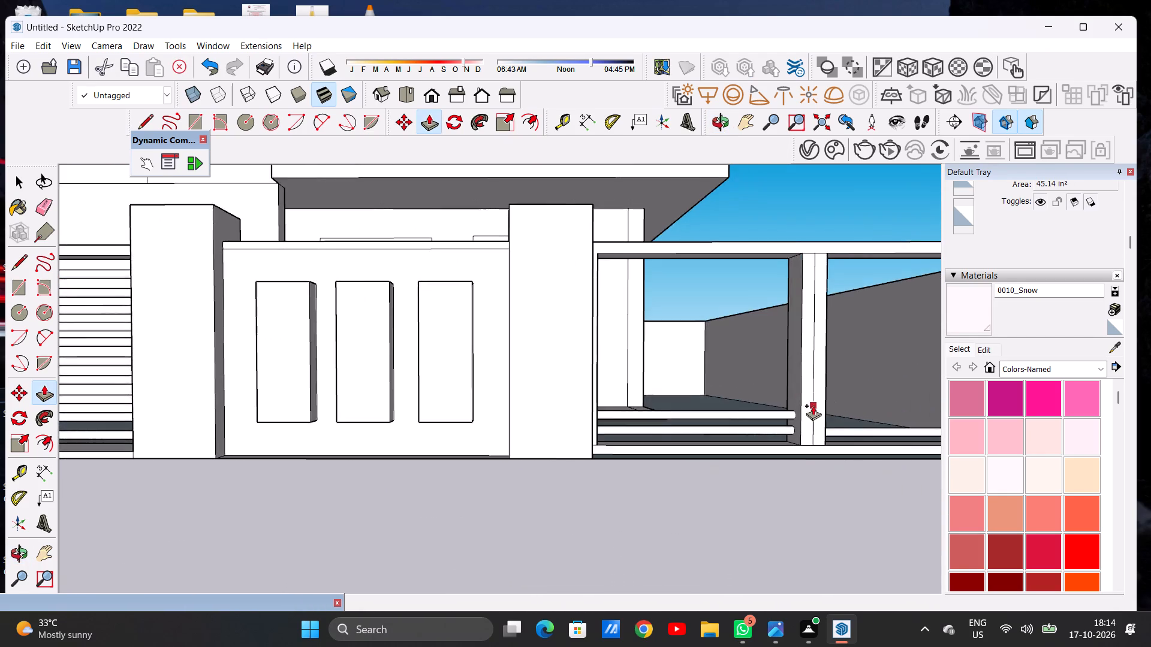
scroll(813, 406, "up", 10)
left_click(787, 395)
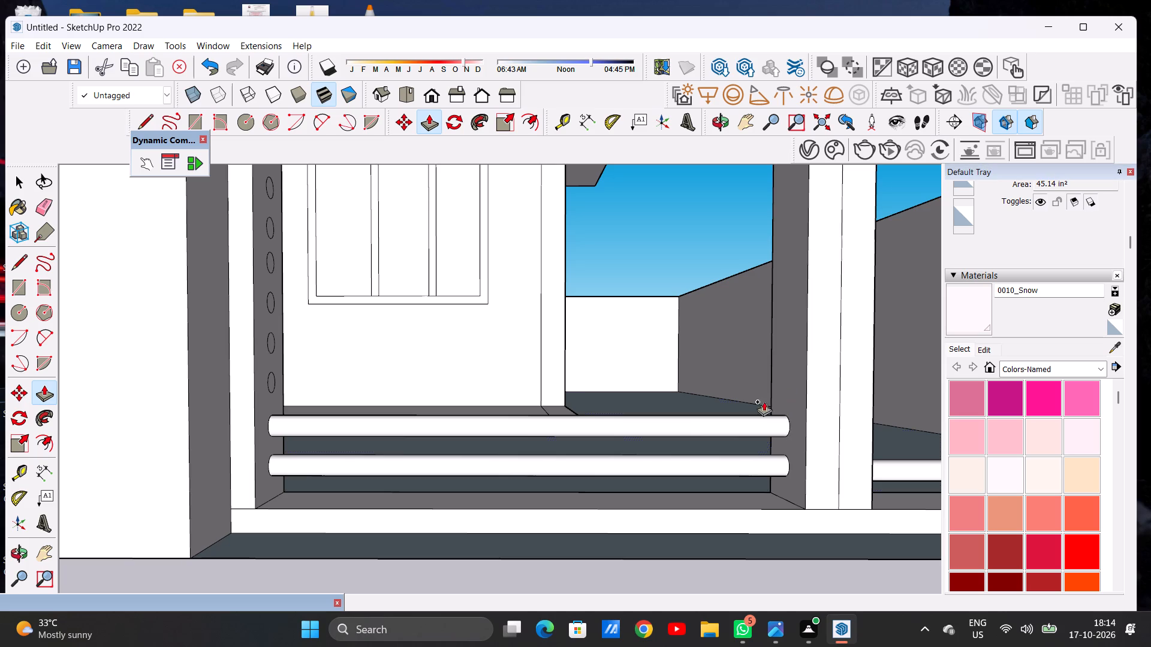
Push/Pull the second circle from the bottom on the side post by the end pillar into a bar reaching the centre post.
scroll(617, 421, "down", 12)
middle_click_drag(644, 455, 763, 496)
scroll(777, 413, "up", 19)
left_click(813, 411)
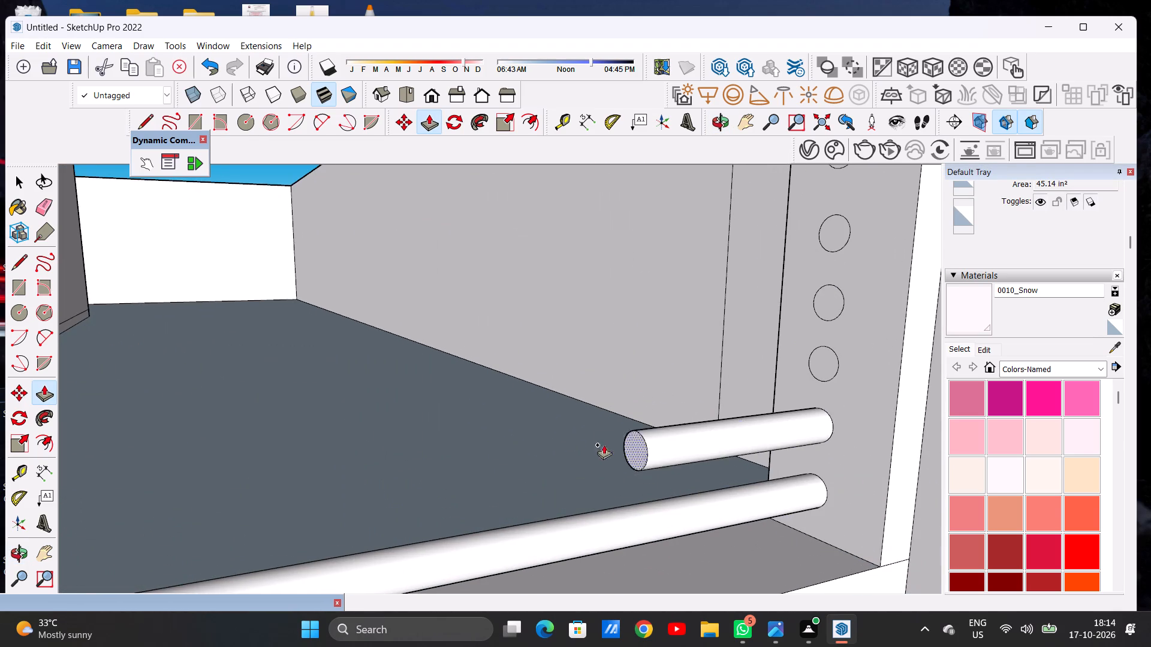
scroll(678, 434, "down", 18)
middle_click_drag(553, 444, 462, 399)
scroll(522, 437, "up", 8)
middle_click_drag(567, 449, 507, 419)
scroll(582, 428, "down", 6)
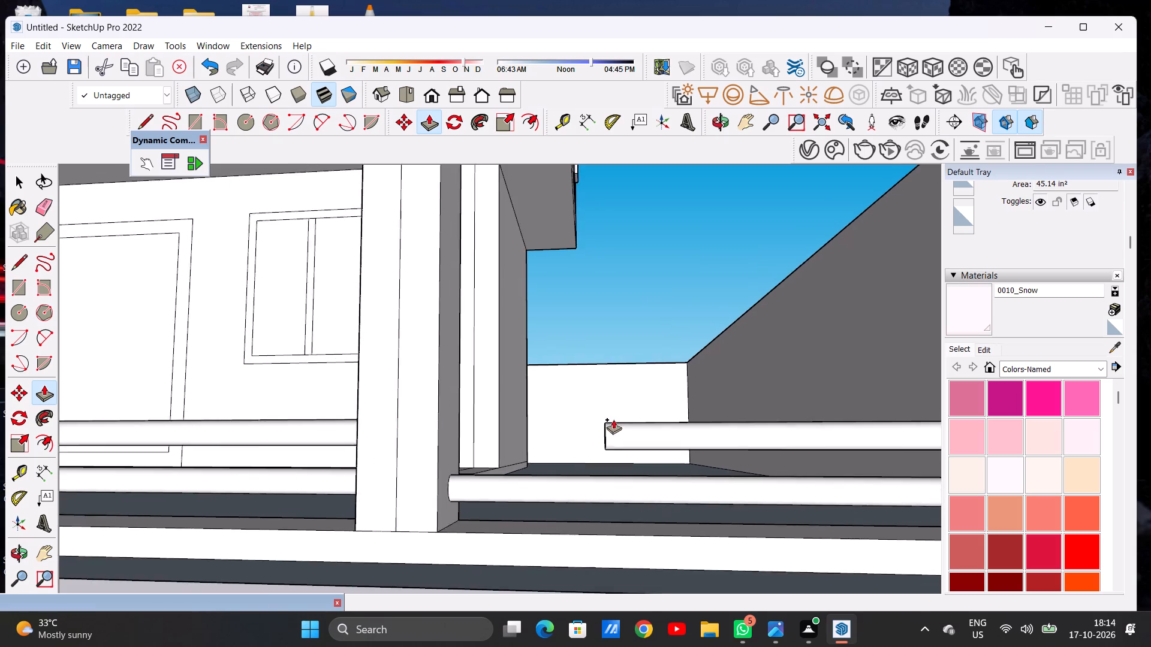
scroll(613, 419, "down", 6)
scroll(558, 402, "up", 5)
scroll(558, 416, "down", 4)
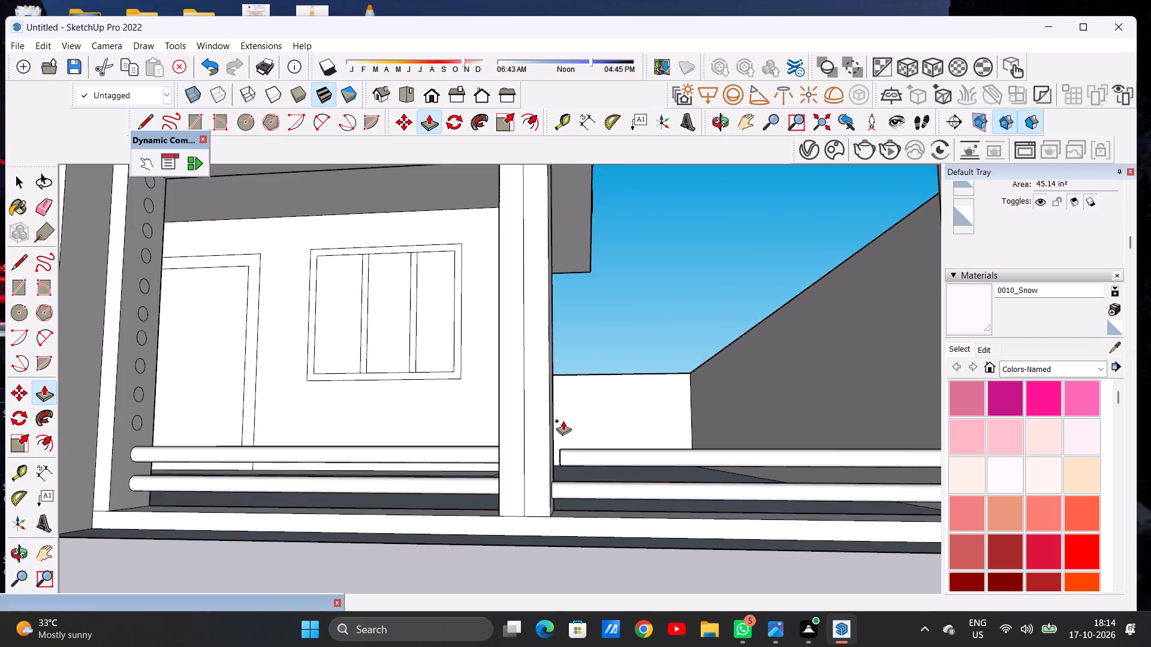
scroll(564, 421, "down", 2)
middle_click_drag(577, 430, 506, 456)
scroll(474, 465, "up", 6)
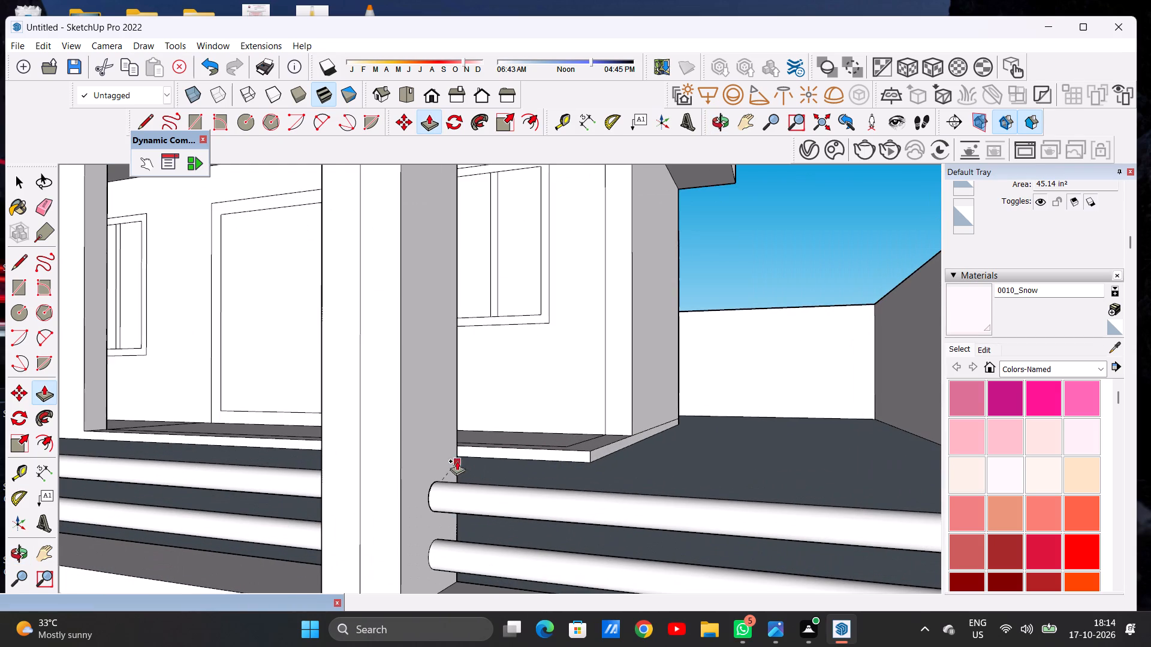
left_click(443, 443)
key("space")
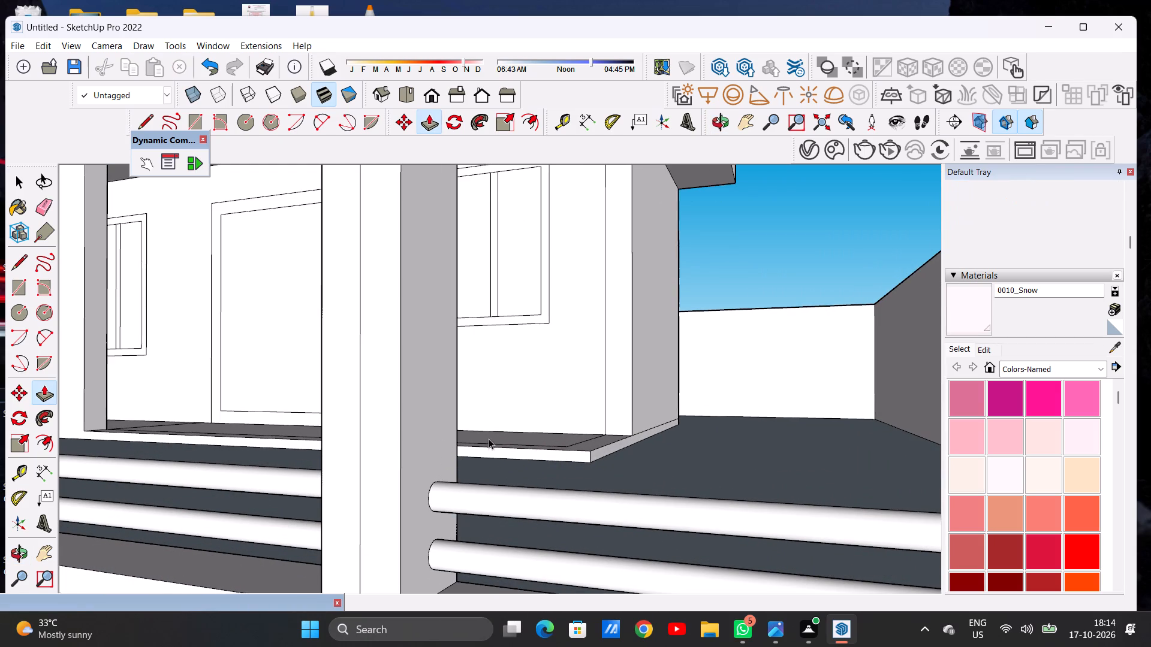
Push/Pull the third circle from the bottom on the side post by the end pillar into a bar reaching the centre post.
scroll(490, 438, "down", 13)
middle_click_drag(478, 446, 667, 463)
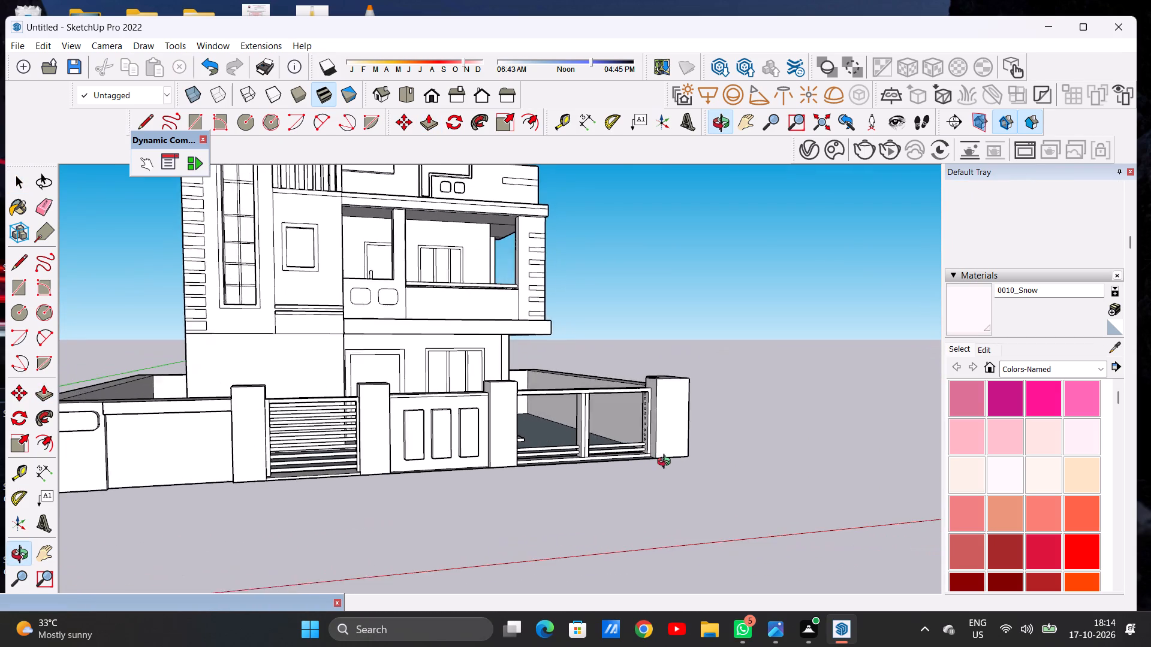
middle_click_drag(667, 463, 695, 460)
scroll(656, 437, "up", 13)
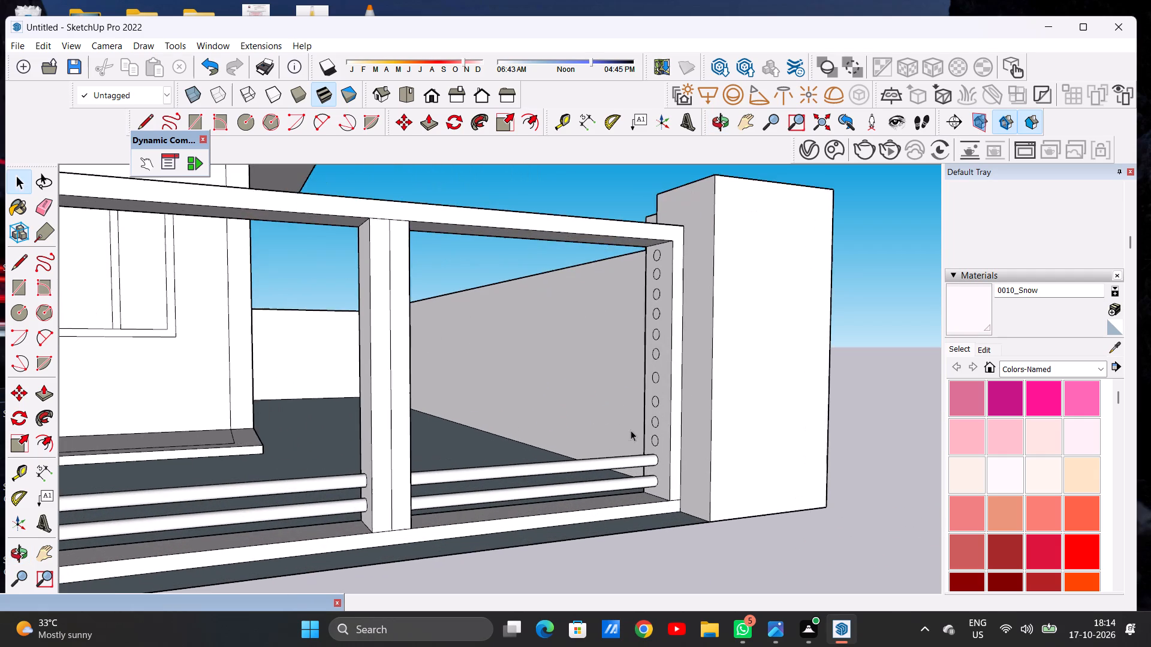
scroll(646, 442, "up", 2)
key("p")
scroll(657, 444, "up", 6)
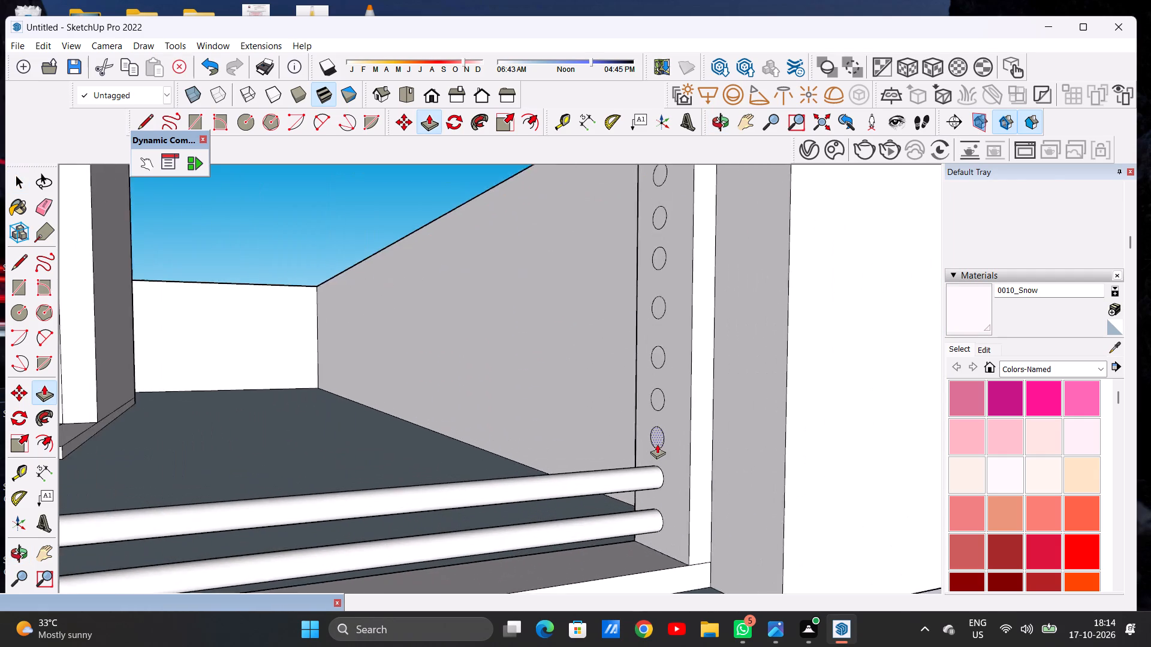
scroll(657, 444, "up", 7)
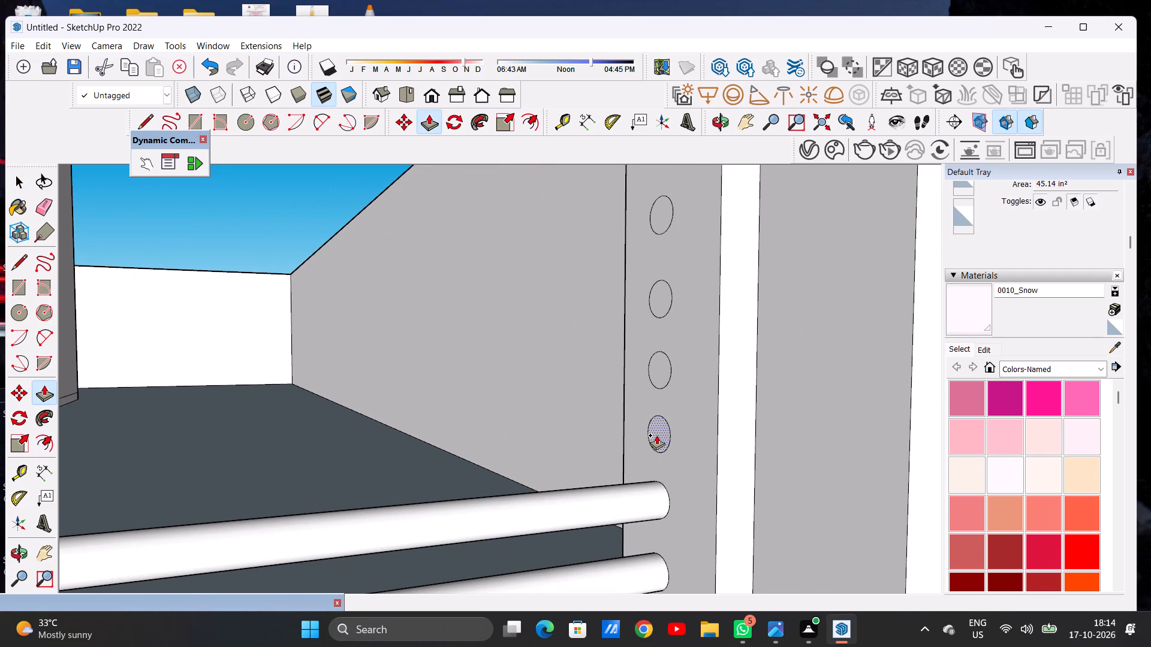
left_click(656, 435)
scroll(658, 421, "down", 17)
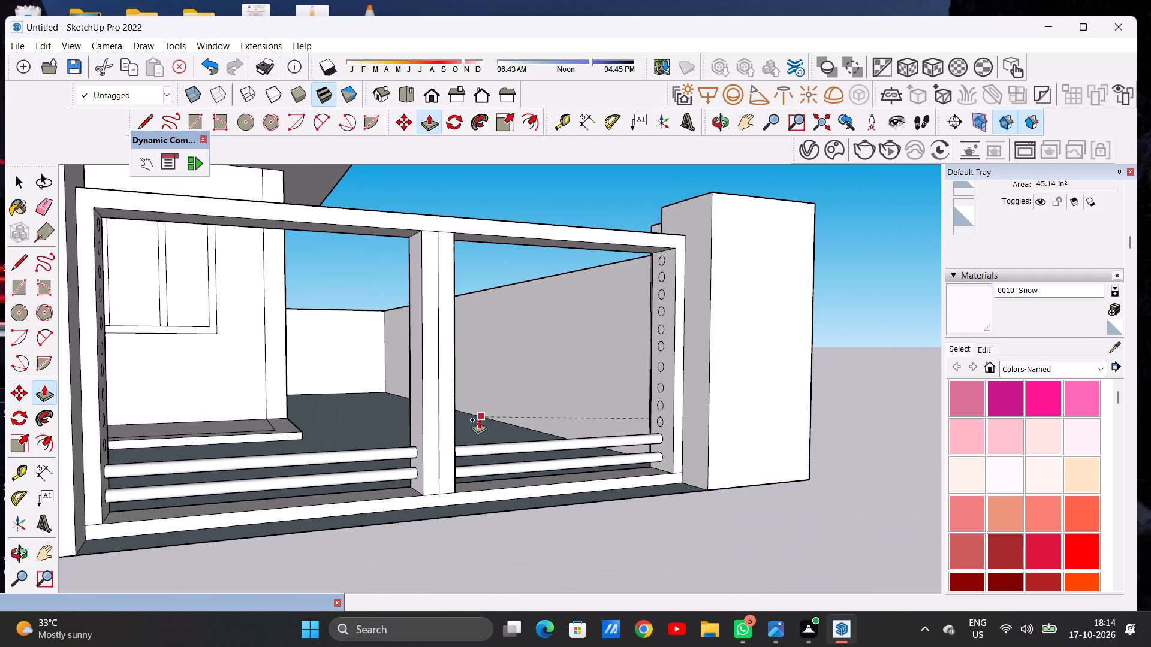
middle_click_drag(454, 412, 406, 404)
scroll(476, 425, "up", 5)
middle_click(442, 420)
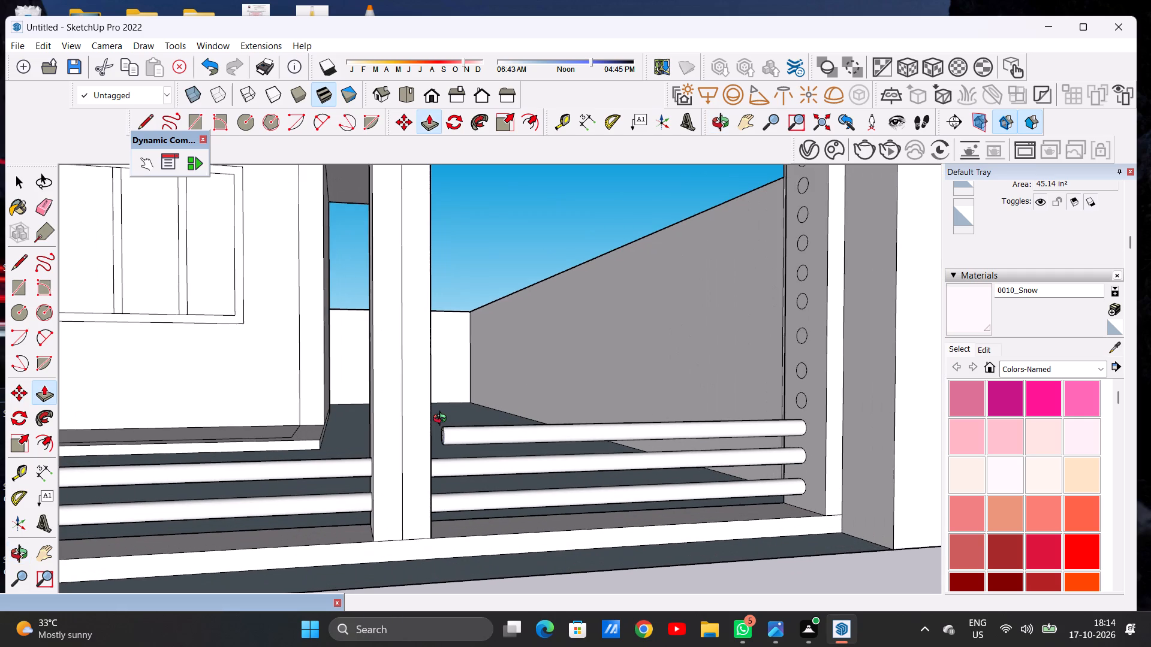
scroll(576, 426, "down", 11)
middle_click_drag(590, 424, 438, 410)
scroll(439, 412, "up", 6)
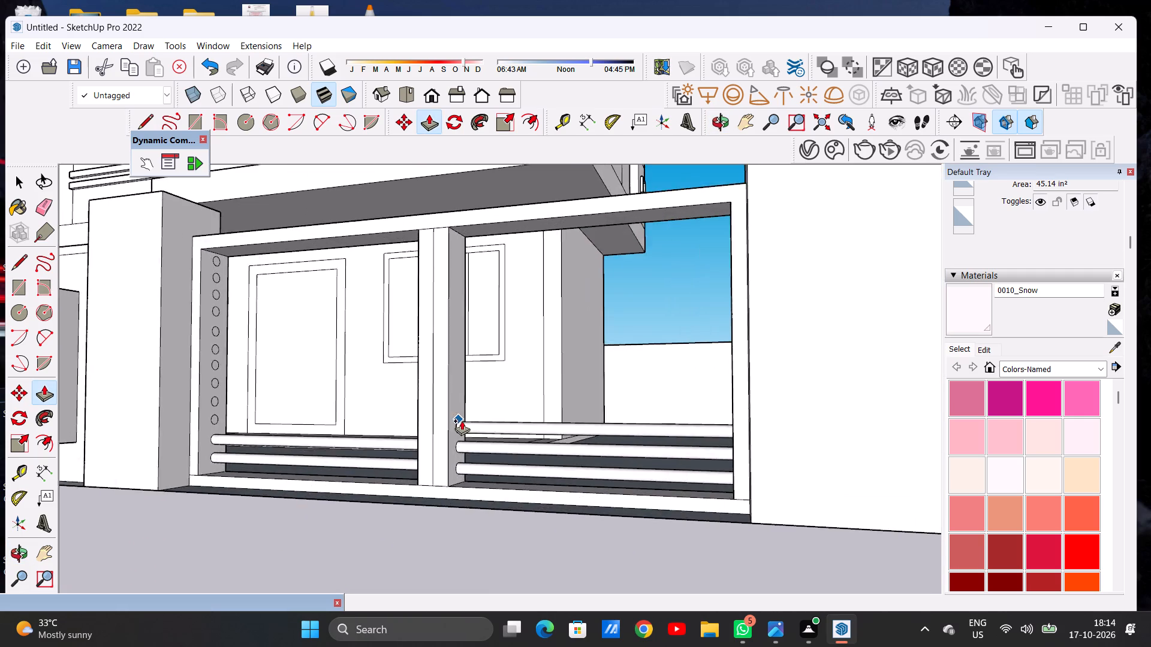
scroll(462, 421, "up", 10)
scroll(456, 420, "down", 1)
left_click(450, 395)
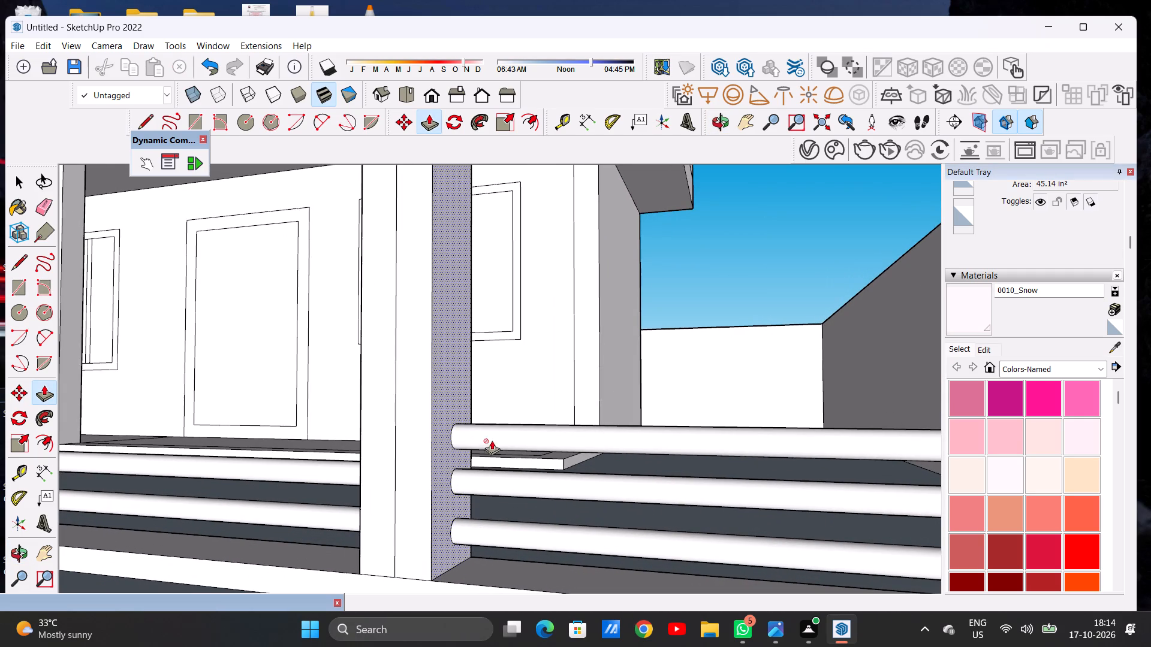
Push/Pull the fourth circle from the bottom on the side post by the end pillar into a bar reaching the centre post.
scroll(492, 439, "down", 11)
middle_click_drag(513, 443, 718, 493)
scroll(683, 428, "up", 6)
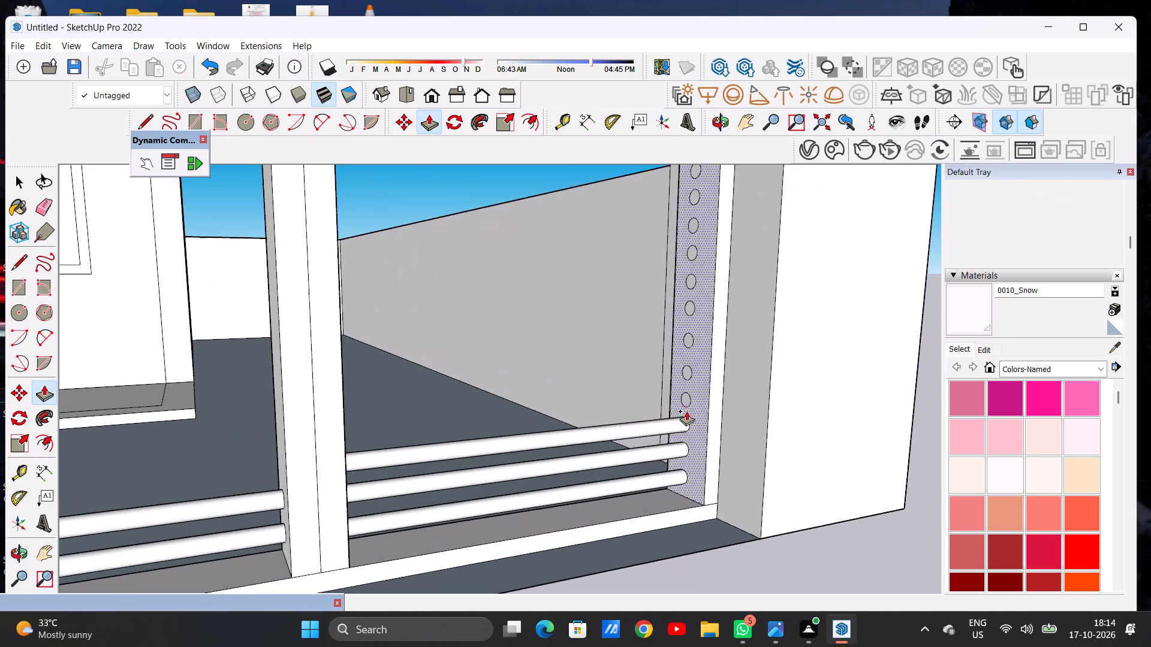
scroll(688, 404, "up", 8)
left_click(683, 392)
scroll(581, 368, "down", 3)
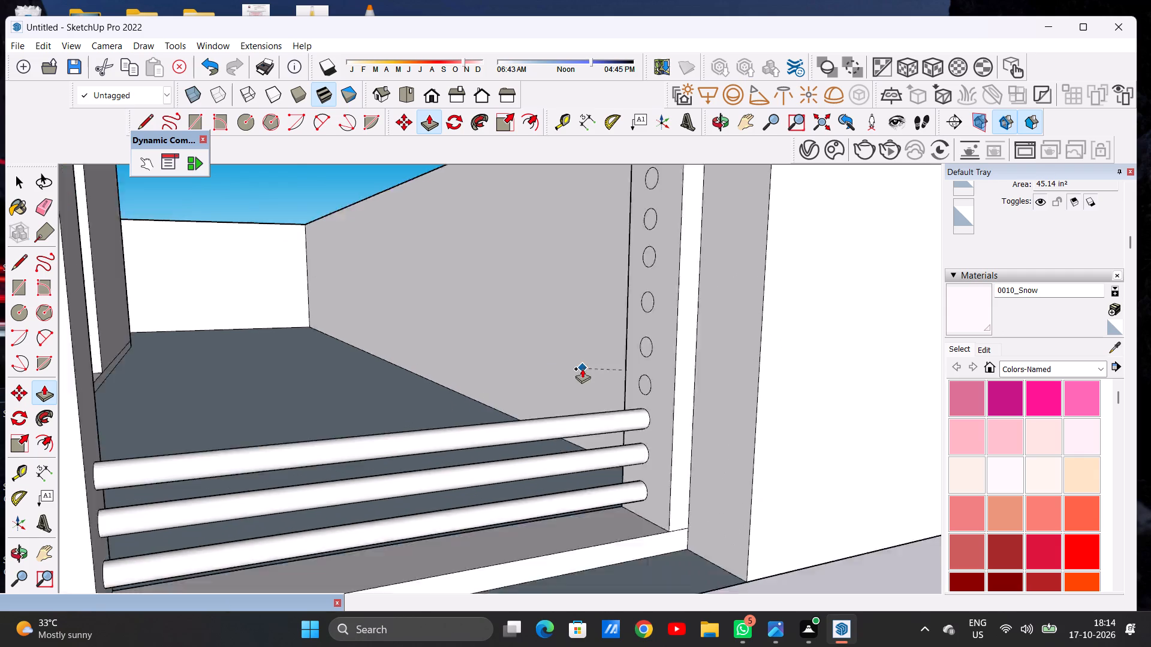
scroll(582, 368, "down", 11)
middle_click_drag(528, 359, 352, 361)
scroll(448, 370, "up", 6)
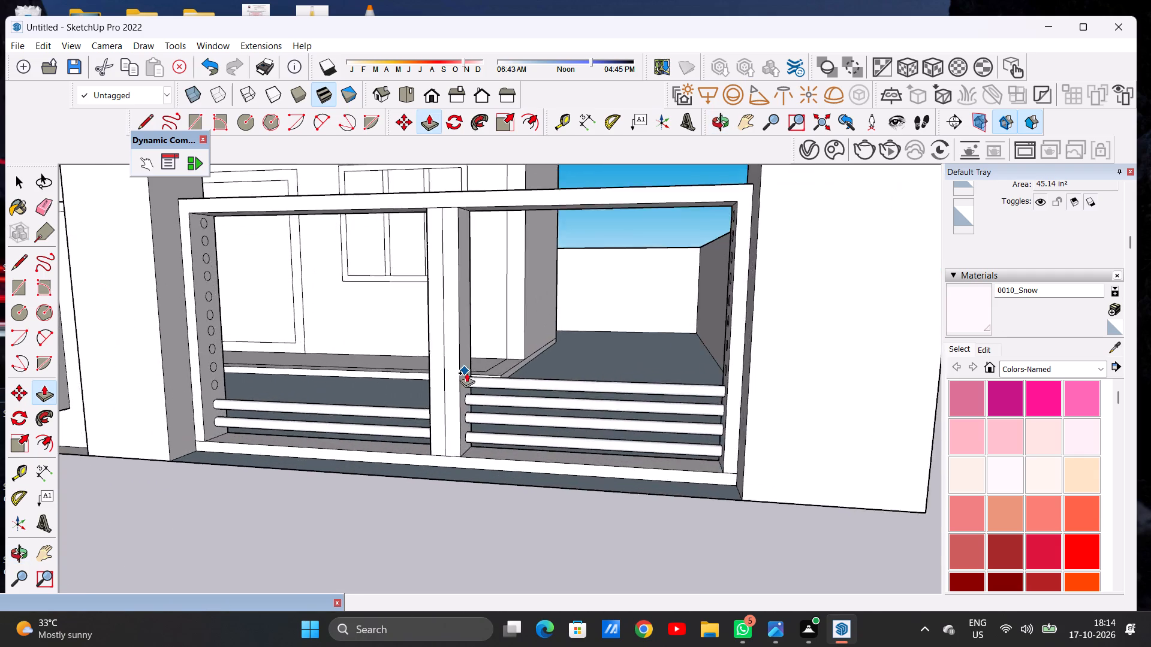
scroll(466, 373, "up", 10)
left_click(464, 365)
Push/Pull the fifth circle from the bottom on the side post by the end pillar into a bar reaching the centre post.
scroll(454, 386, "down", 2)
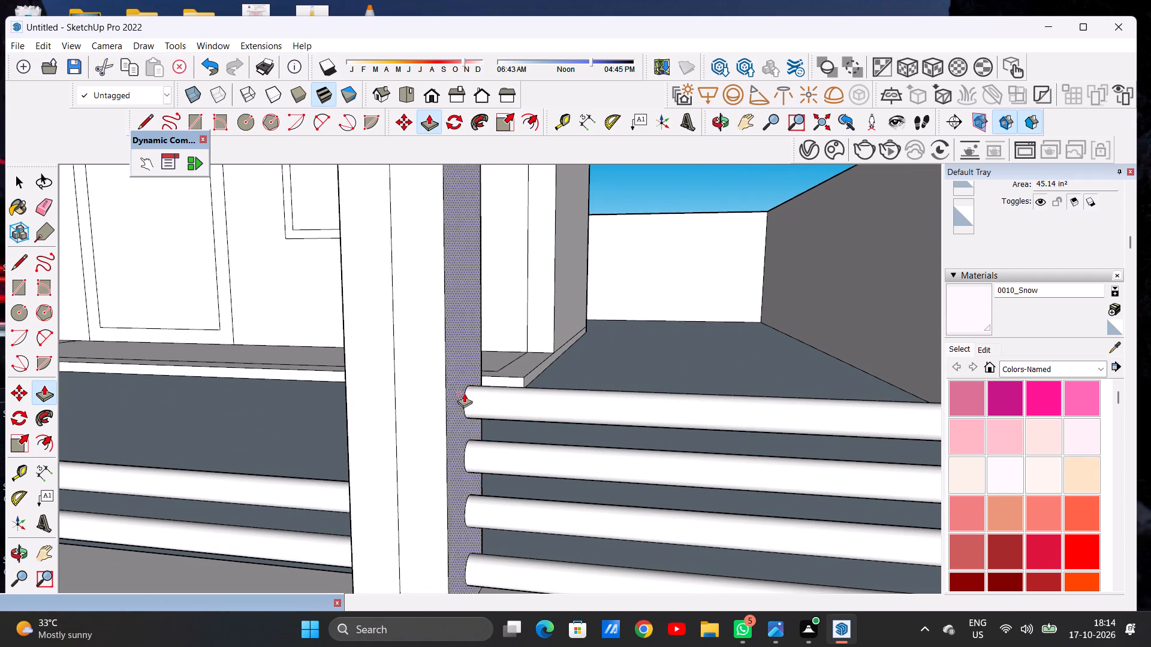
scroll(464, 393, "down", 14)
middle_click_drag(543, 385, 688, 387)
scroll(701, 365, "up", 19)
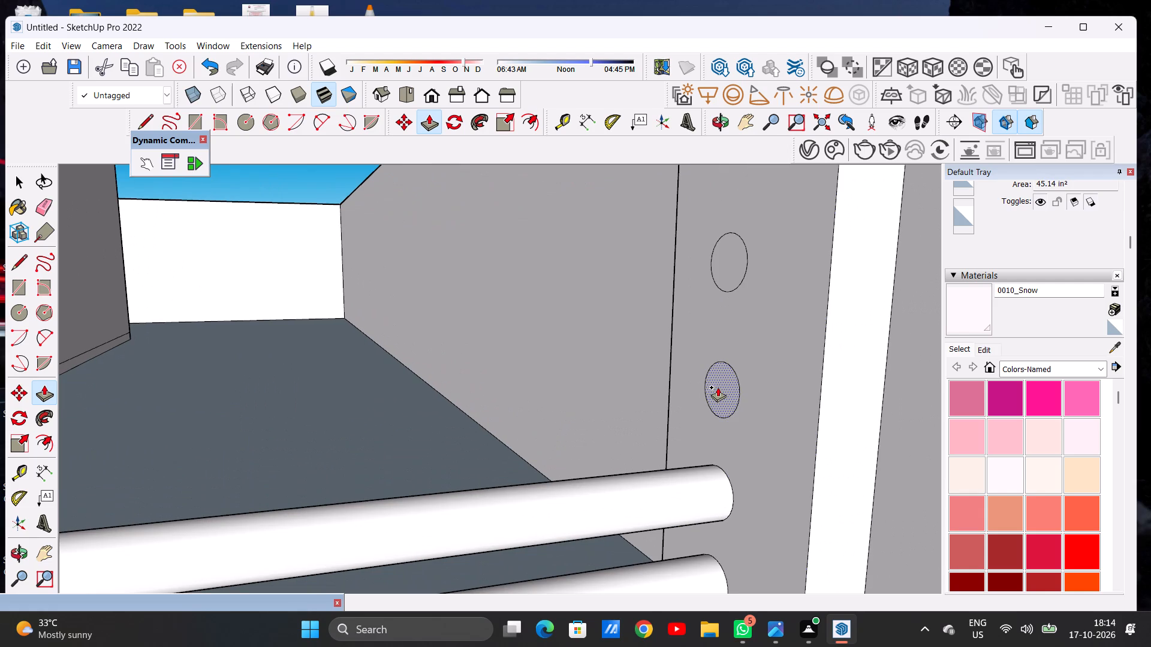
left_click(718, 387)
scroll(482, 380, "down", 12)
scroll(527, 374, "up", 1)
scroll(527, 374, "down", 10)
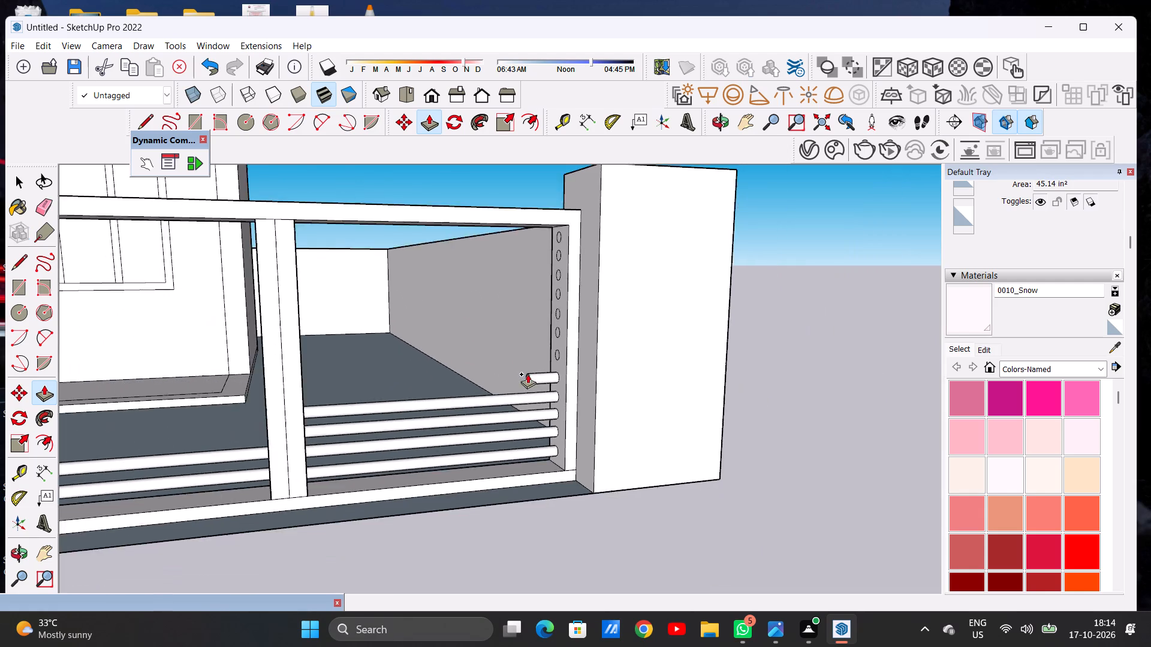
scroll(528, 374, "down", 6)
middle_click_drag(424, 375, 317, 374)
scroll(376, 374, "up", 12)
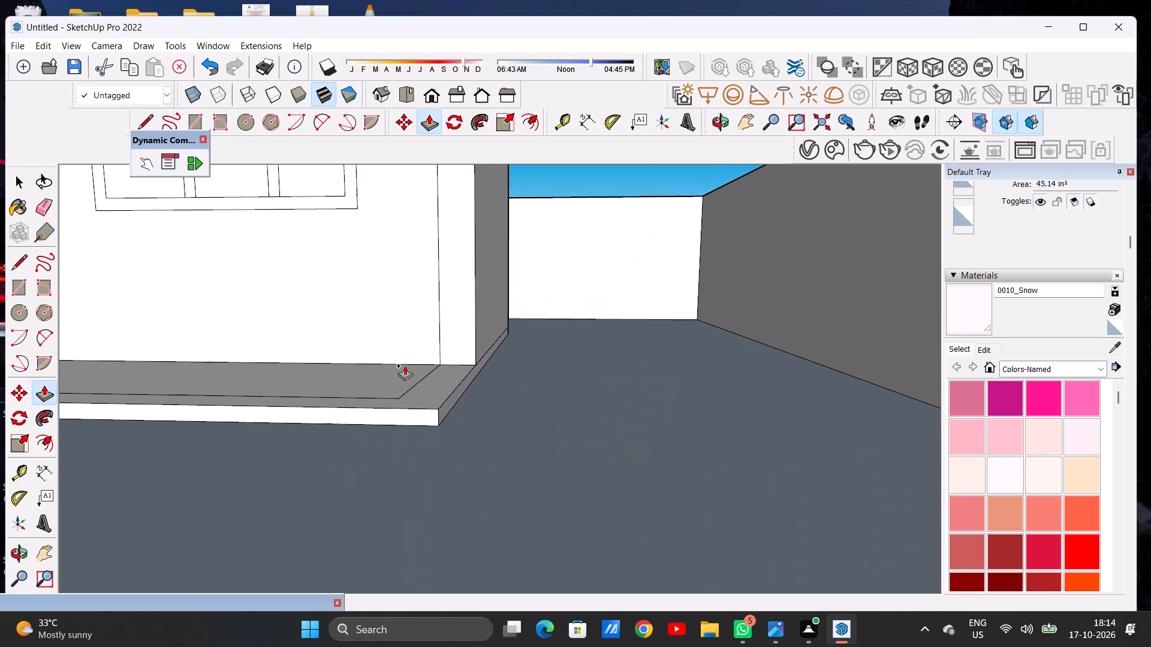
scroll(406, 365, "down", 8)
middle_click_drag(388, 365, 354, 365)
scroll(394, 371, "up", 6)
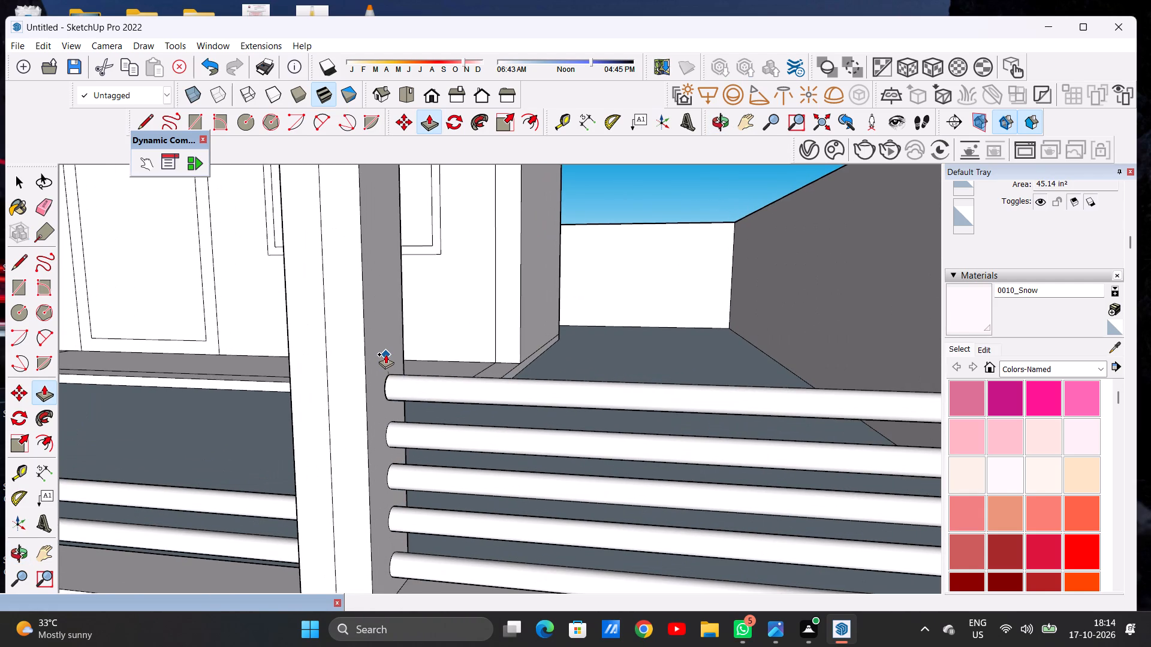
left_click(385, 353)
scroll(417, 383, "down", 15)
middle_click_drag(404, 383, 474, 386)
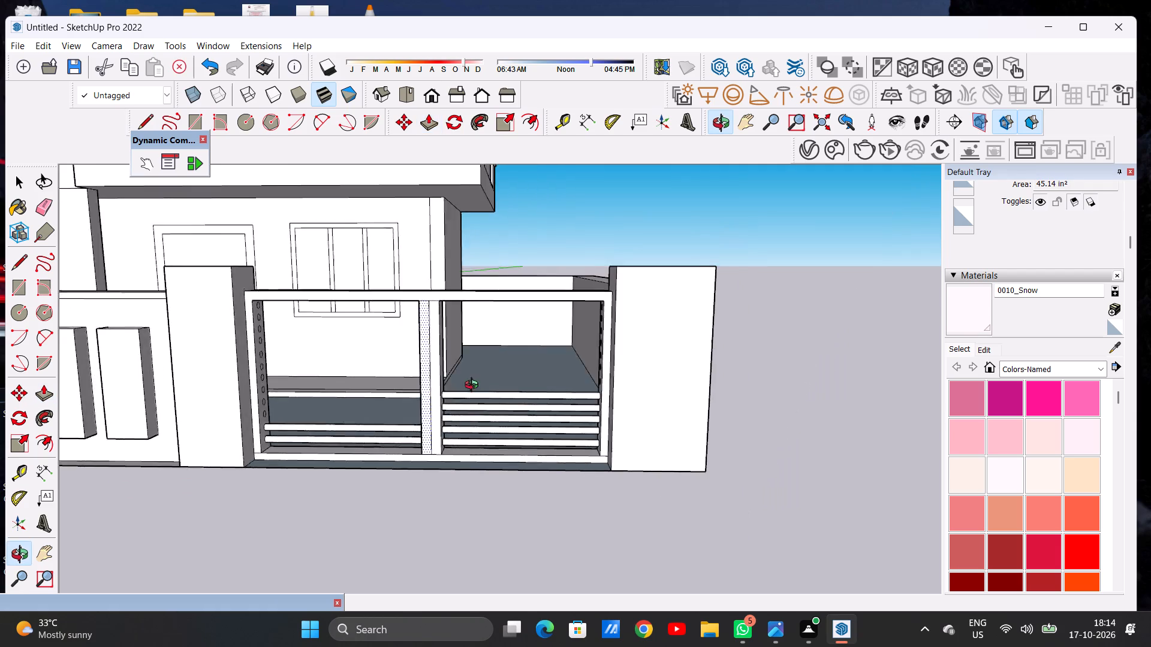
Push/Pull the sixth circle from the bottom on the side post by the end pillar into a bar reaching the centre post.
middle_click_drag(474, 386, 619, 400)
scroll(642, 363, "up", 20)
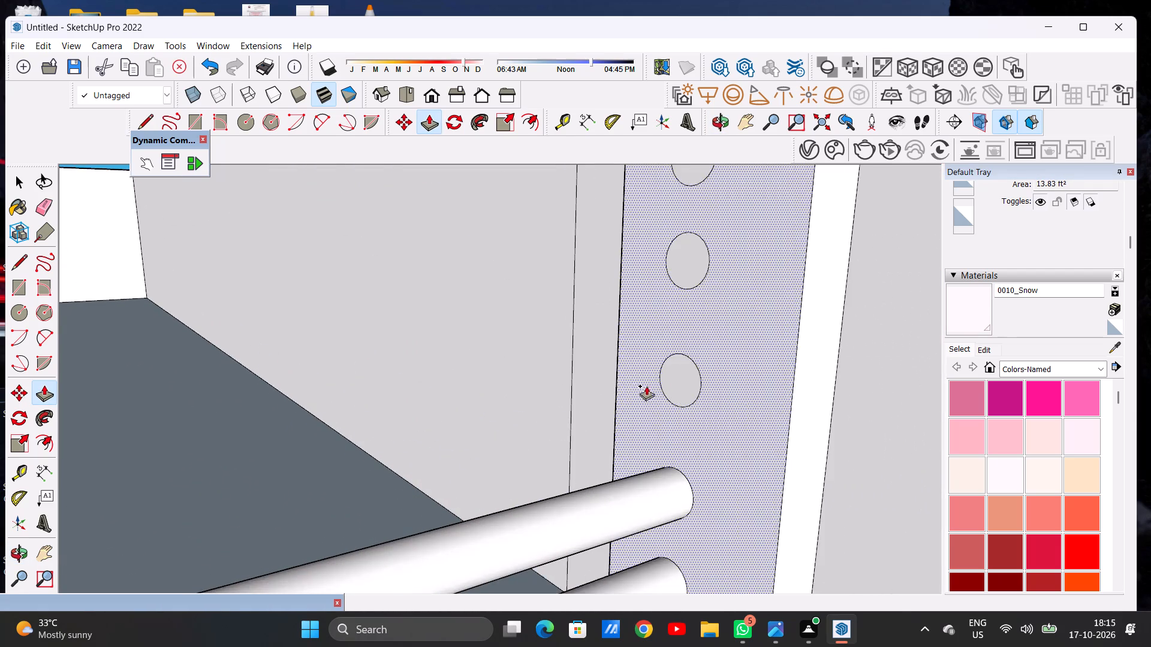
left_click(683, 378)
scroll(388, 434, "down", 16)
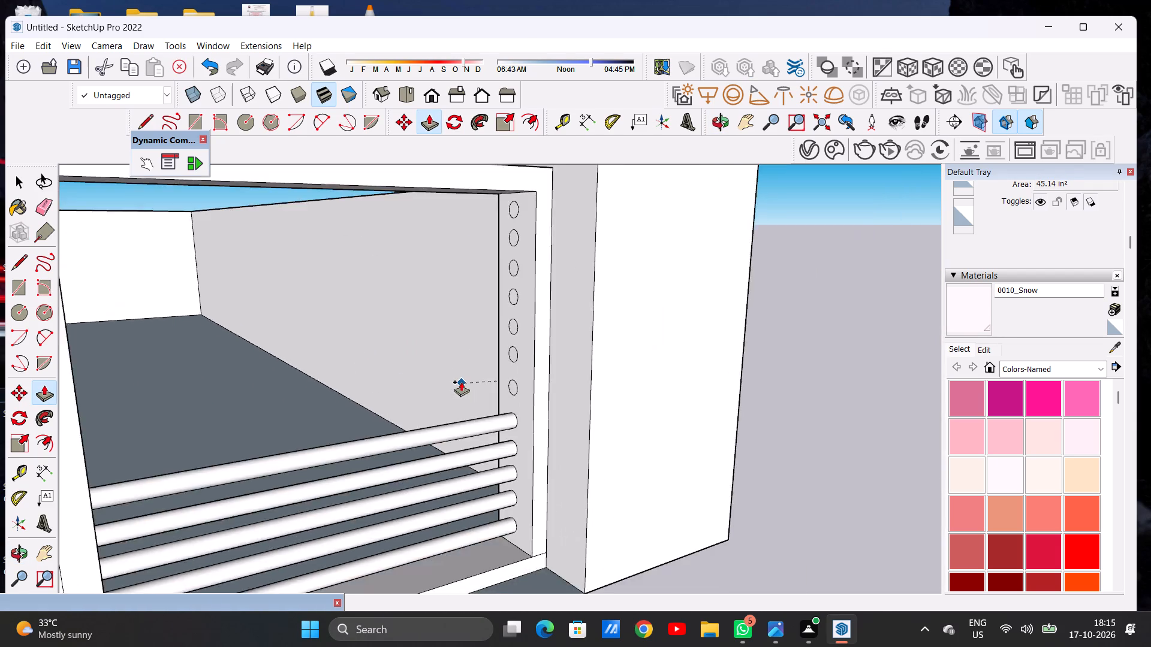
scroll(461, 382, "down", 11)
middle_click_drag(426, 386, 254, 370)
scroll(368, 379, "up", 6)
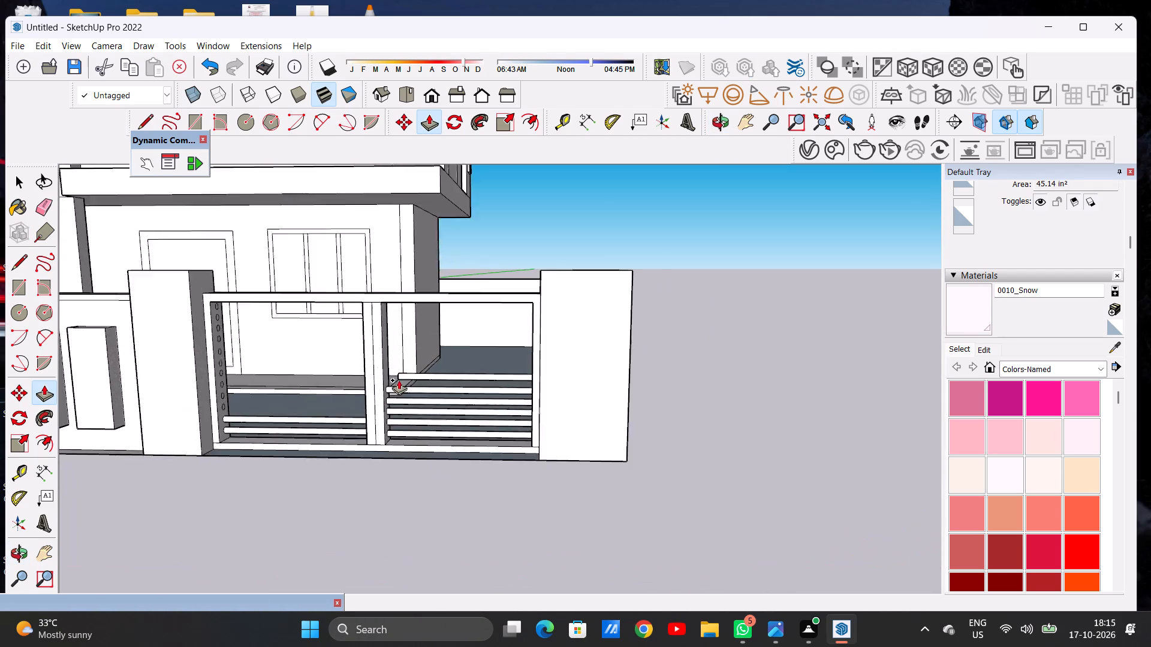
scroll(399, 380, "up", 8)
left_click(359, 354)
Push/Pull the seventh circle from the bottom on the side post by the end pillar into a bar reaching the centre post.
scroll(394, 380, "down", 4)
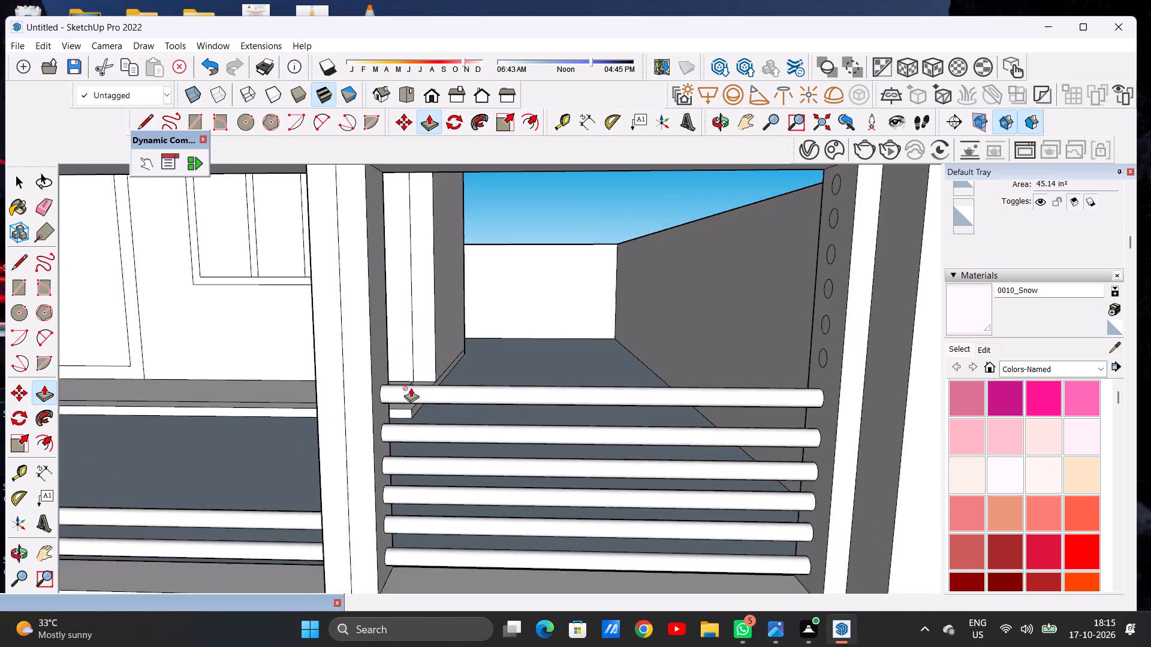
scroll(411, 388, "down", 9)
middle_click_drag(549, 432, 686, 432)
scroll(618, 387, "up", 5)
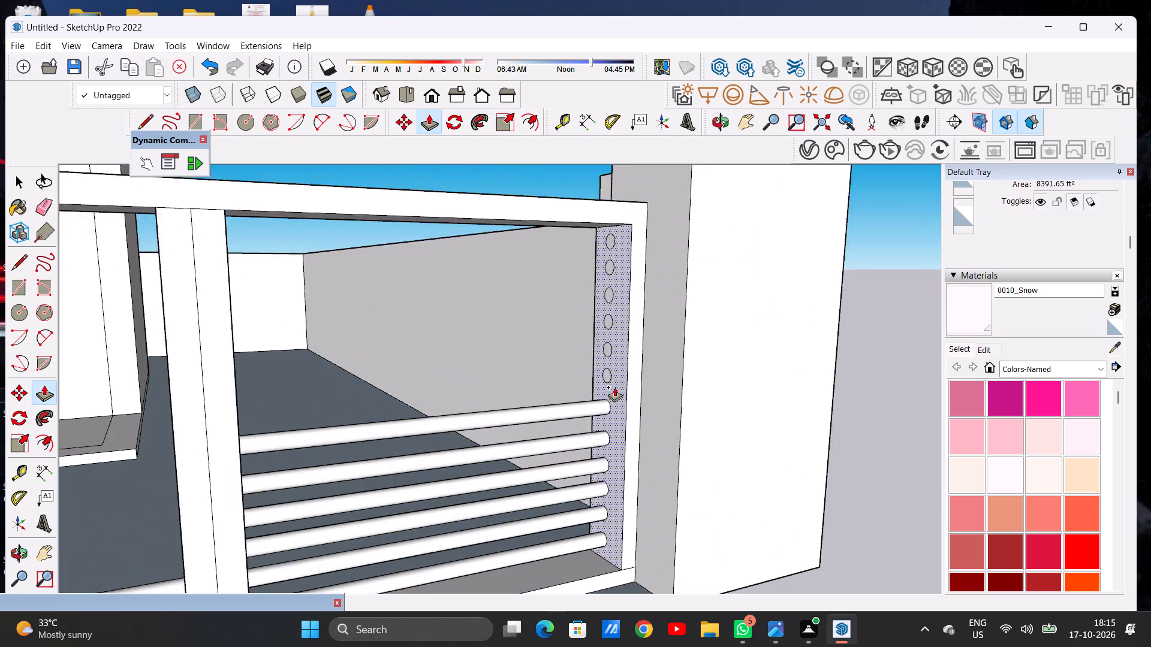
scroll(614, 387, "up", 9)
left_click(608, 365)
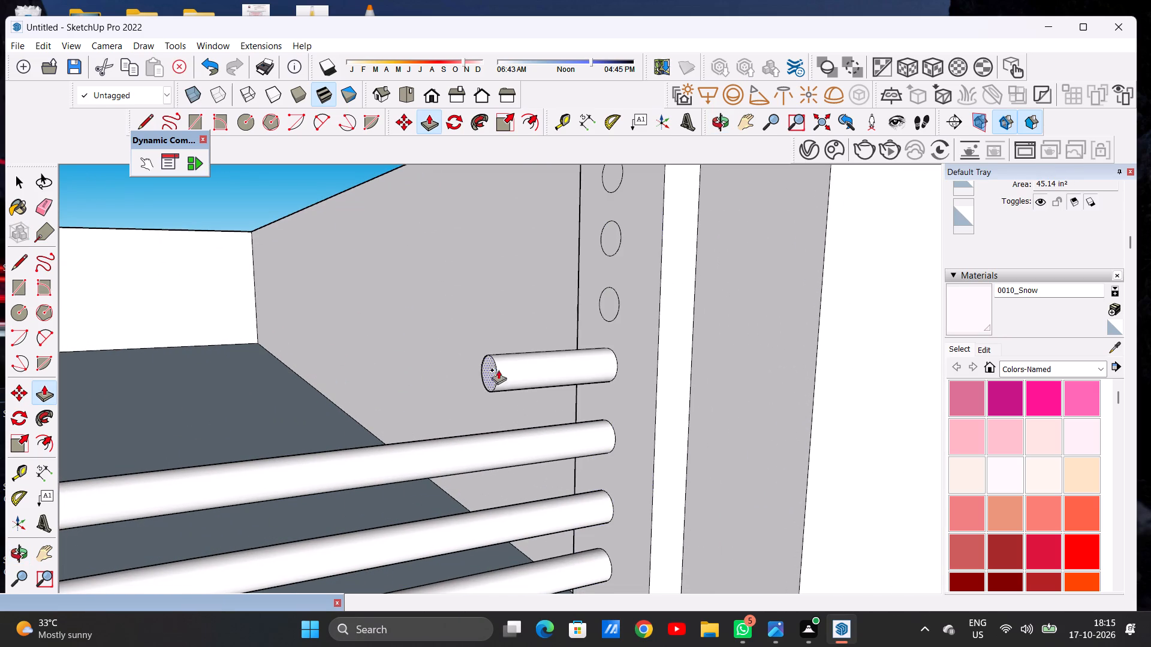
scroll(520, 363, "down", 19)
middle_click_drag(388, 368, 259, 361)
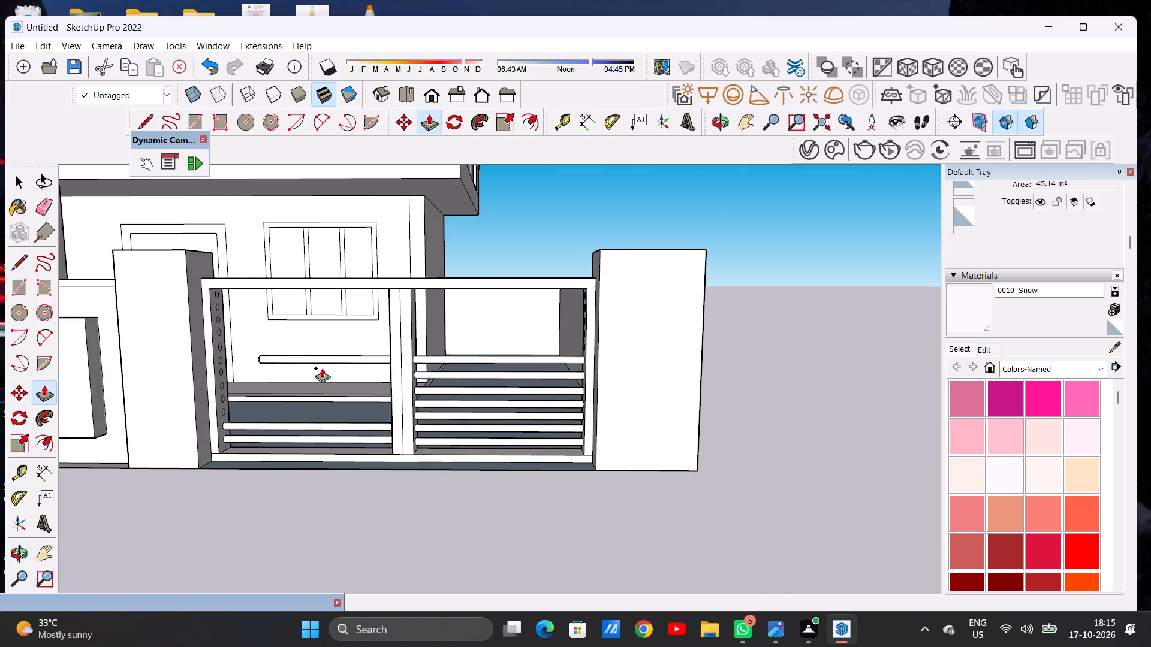
scroll(432, 358, "up", 12)
middle_click_drag(391, 359, 384, 358)
scroll(374, 350, "up", 1)
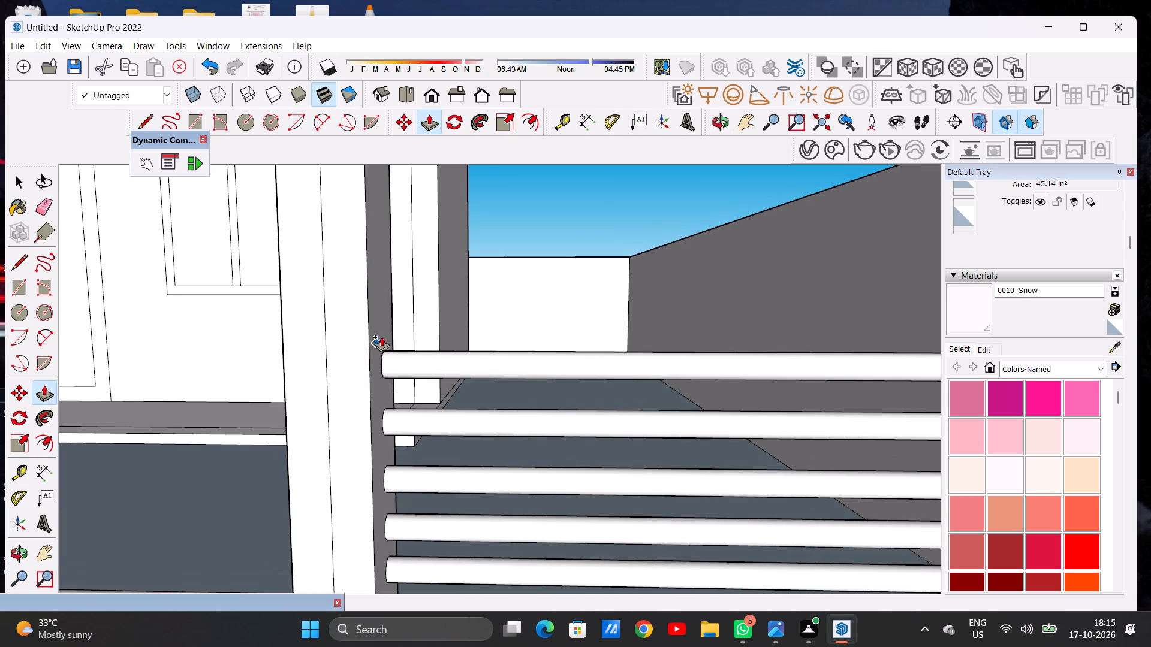
left_click(380, 335)
Push/Pull the eighth circle from the bottom on the side post by the end pillar into a bar reaching the centre post.
scroll(423, 362, "down", 15)
middle_click_drag(424, 382, 455, 383)
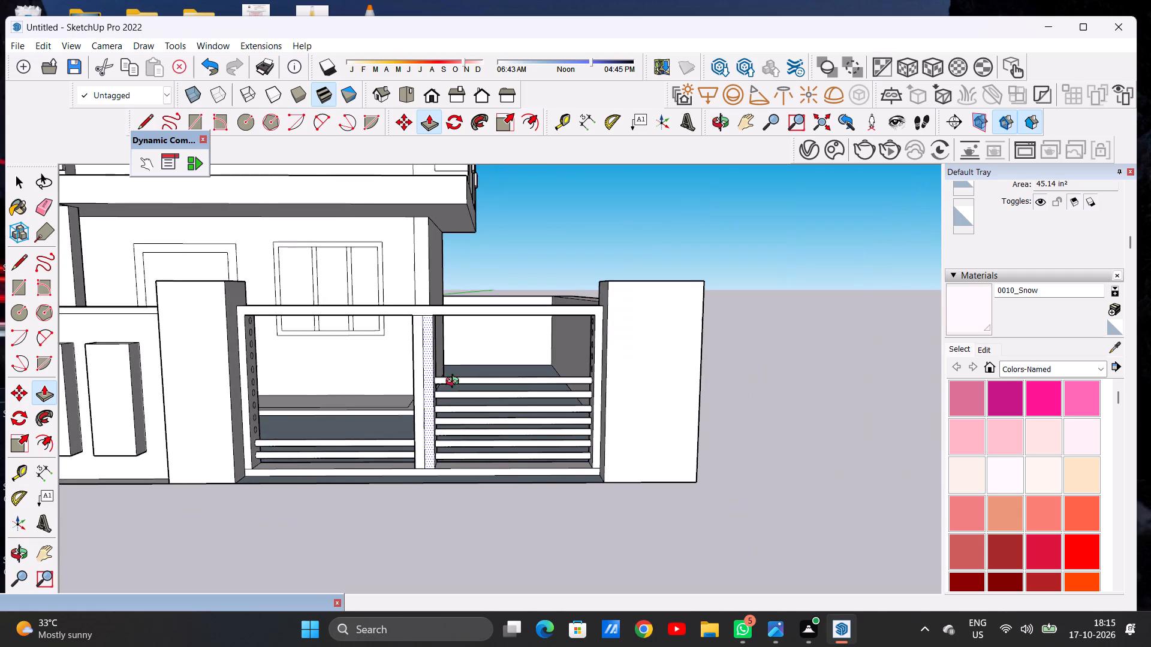
middle_click_drag(455, 383, 621, 400)
scroll(630, 365, "up", 2)
scroll(630, 365, "down", 1)
scroll(630, 365, "up", 10)
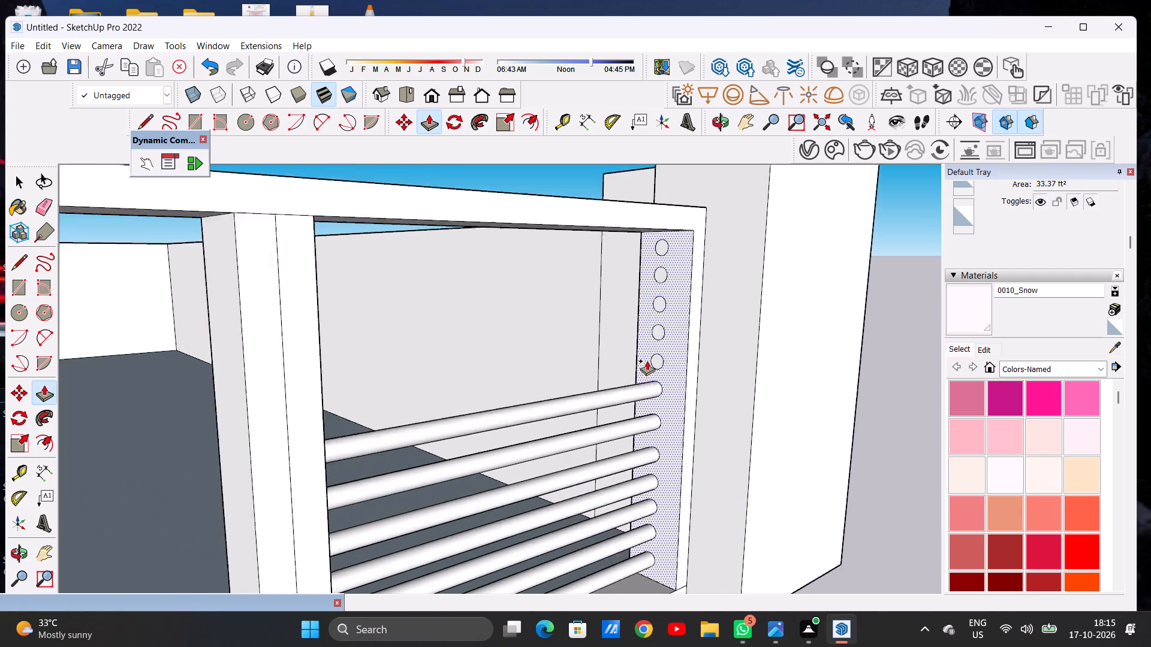
scroll(647, 361, "up", 3)
left_click(662, 354)
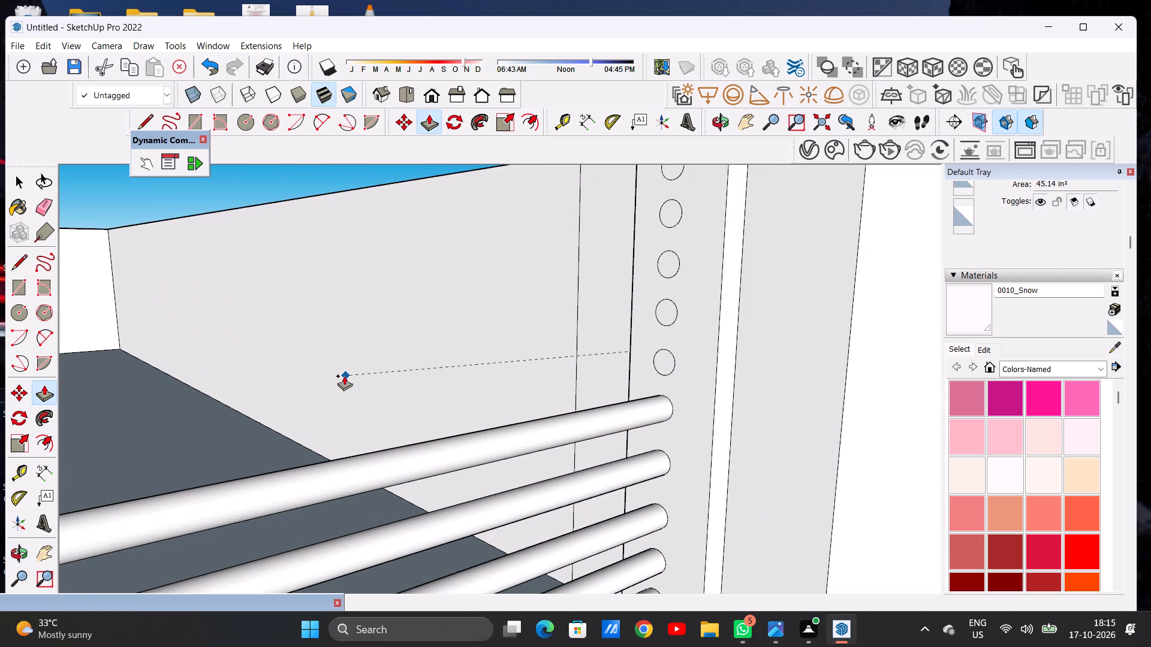
scroll(344, 376, "down", 13)
middle_click_drag(342, 362, 247, 376)
scroll(322, 371, "up", 2)
scroll(320, 370, "down", 1)
scroll(320, 370, "up", 2)
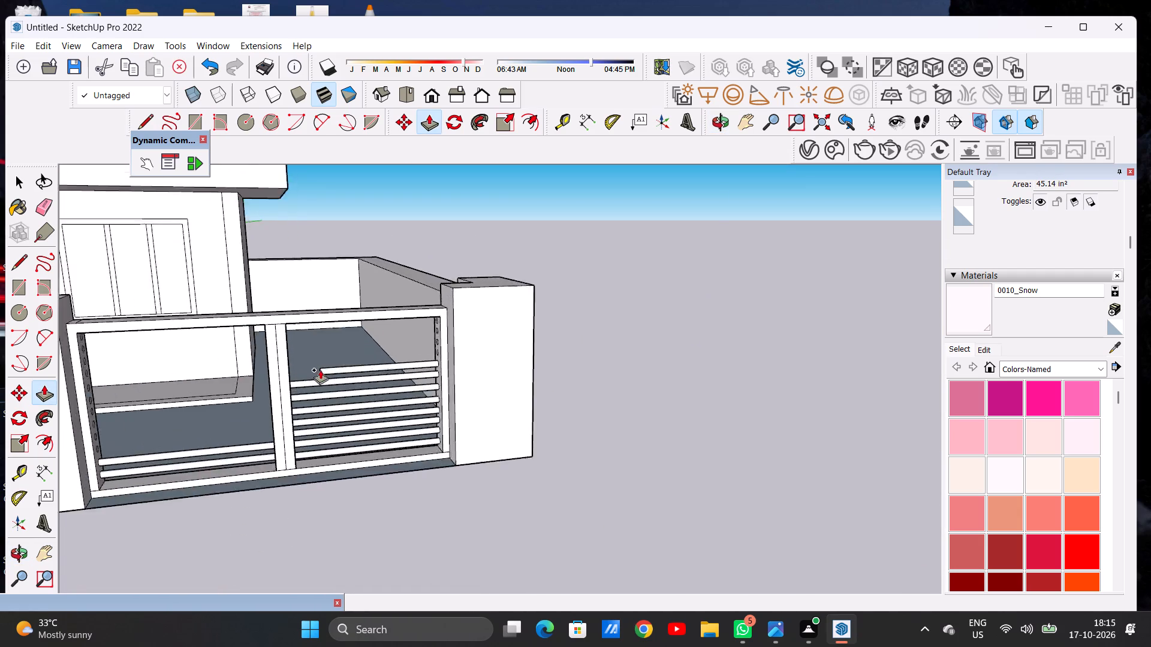
scroll(320, 370, "up", 8)
middle_click_drag(293, 373, 143, 367)
scroll(285, 363, "up", 6)
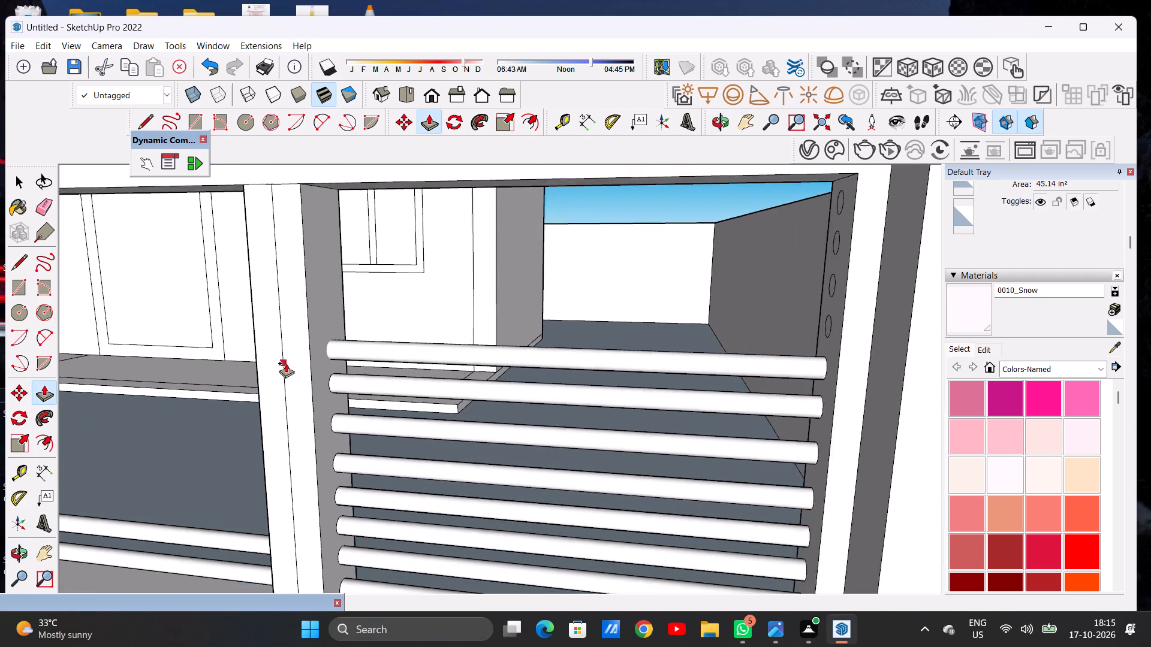
scroll(341, 334, "up", 4)
left_click(324, 318)
Push/Pull the ninth circle from the bottom on the side post by the end pillar into a bar reaching the centre post.
scroll(393, 367, "down", 10)
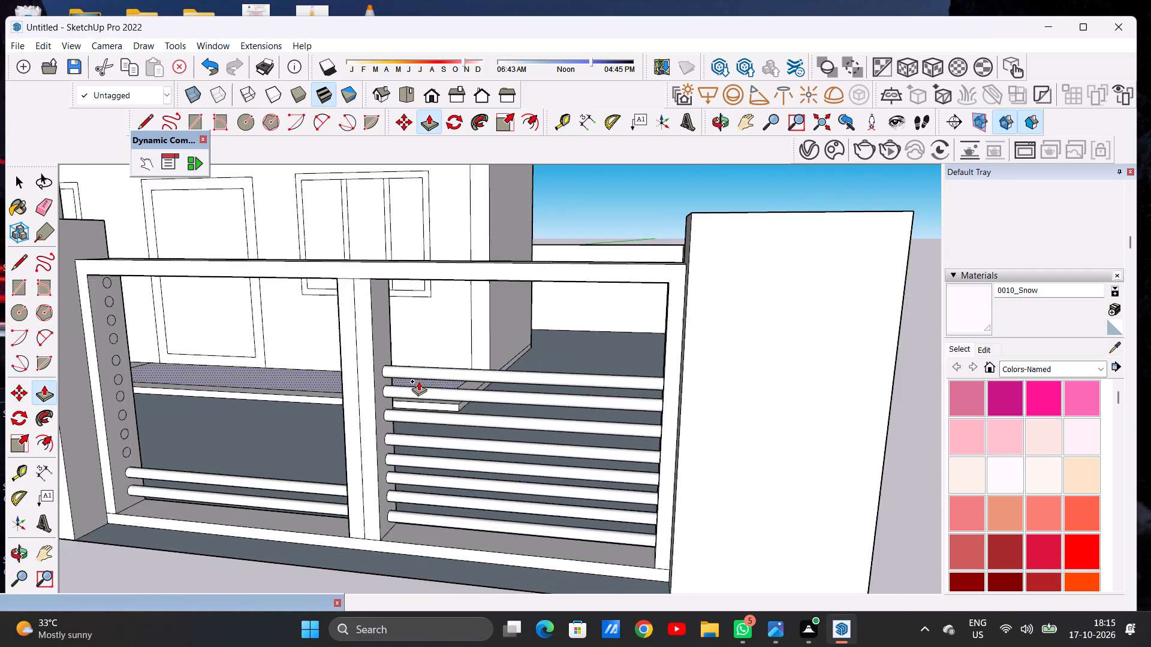
scroll(418, 381, "down", 4)
middle_click_drag(418, 398, 614, 397)
scroll(625, 375, "up", 5)
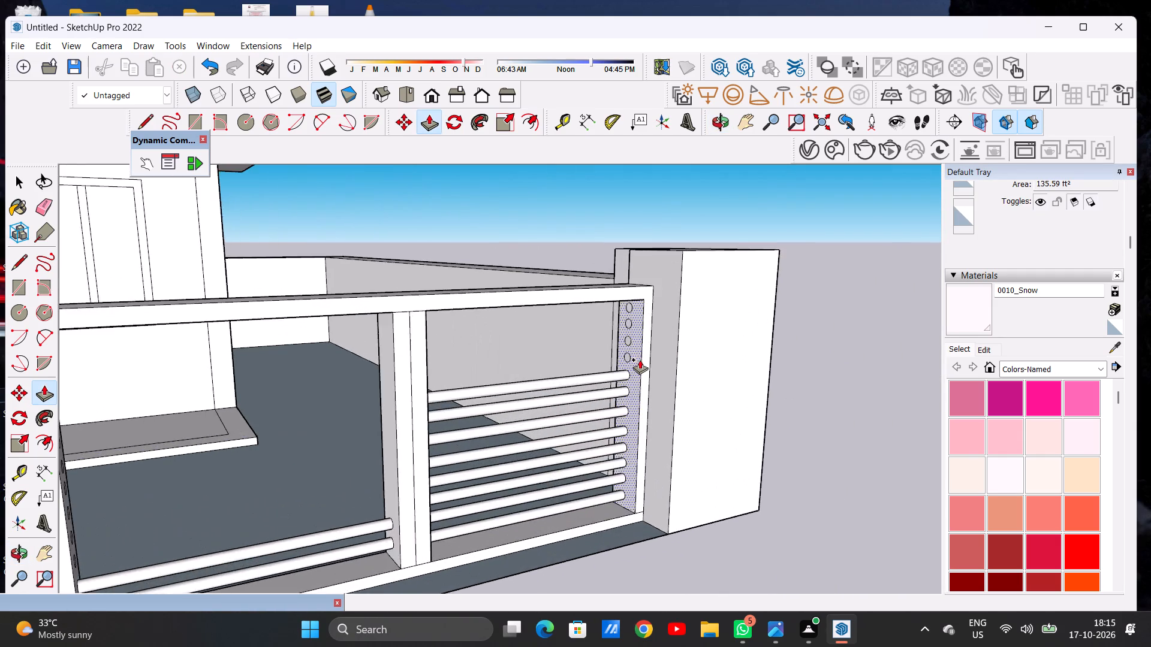
scroll(640, 358, "up", 5)
scroll(639, 358, "down", 1)
scroll(620, 357, "up", 11)
left_click(622, 357)
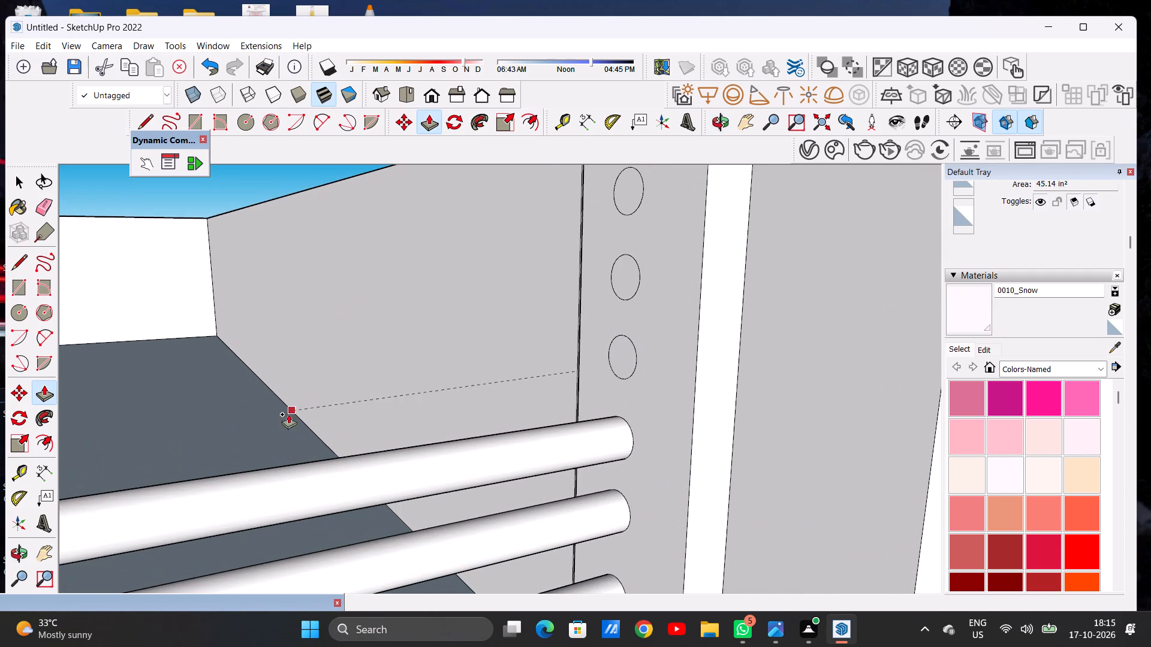
scroll(410, 395, "down", 20)
middle_click_drag(361, 380, 229, 365)
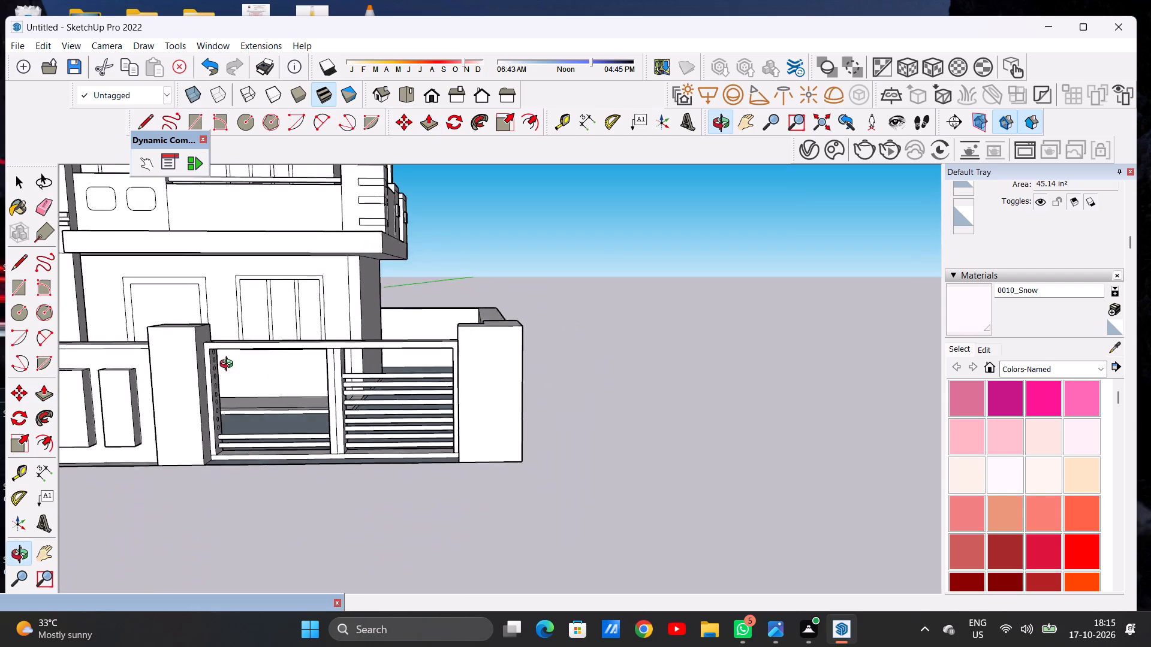
middle_click_drag(229, 365, 227, 365)
scroll(339, 368, "up", 11)
scroll(351, 373, "down", 1)
scroll(351, 373, "up", 2)
left_click(321, 378)
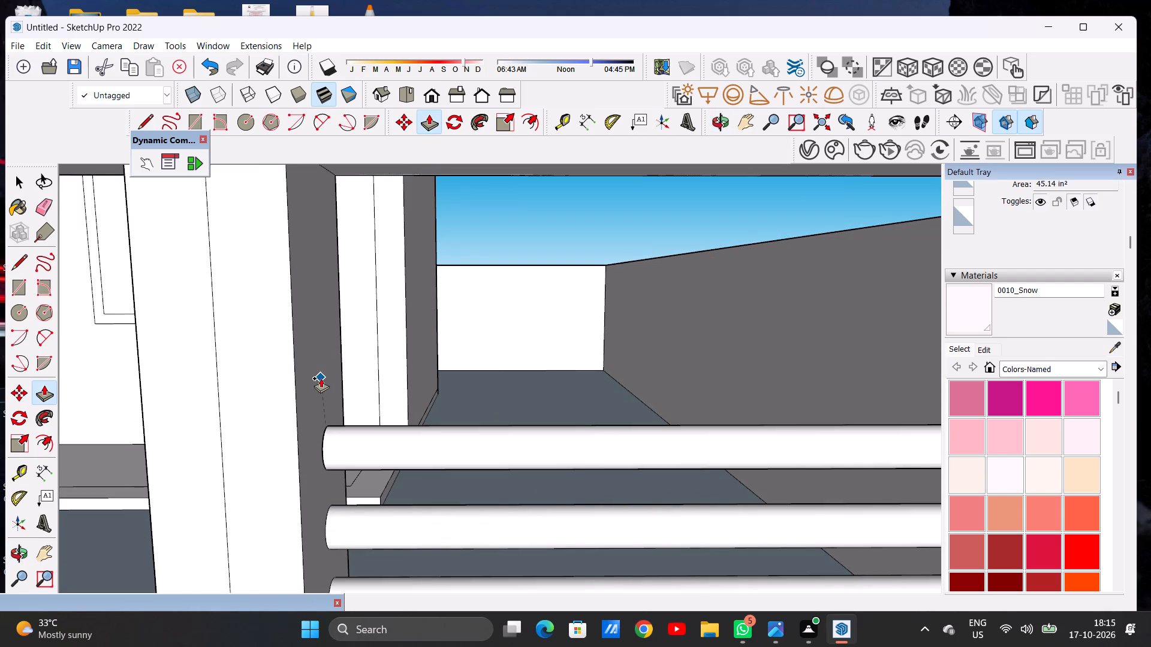
Push/Pull the tenth circle from the bottom on the side post by the end pillar into a bar reaching the centre post.
scroll(381, 404, "down", 14)
middle_click_drag(429, 419, 549, 404)
scroll(549, 404, "up", 2)
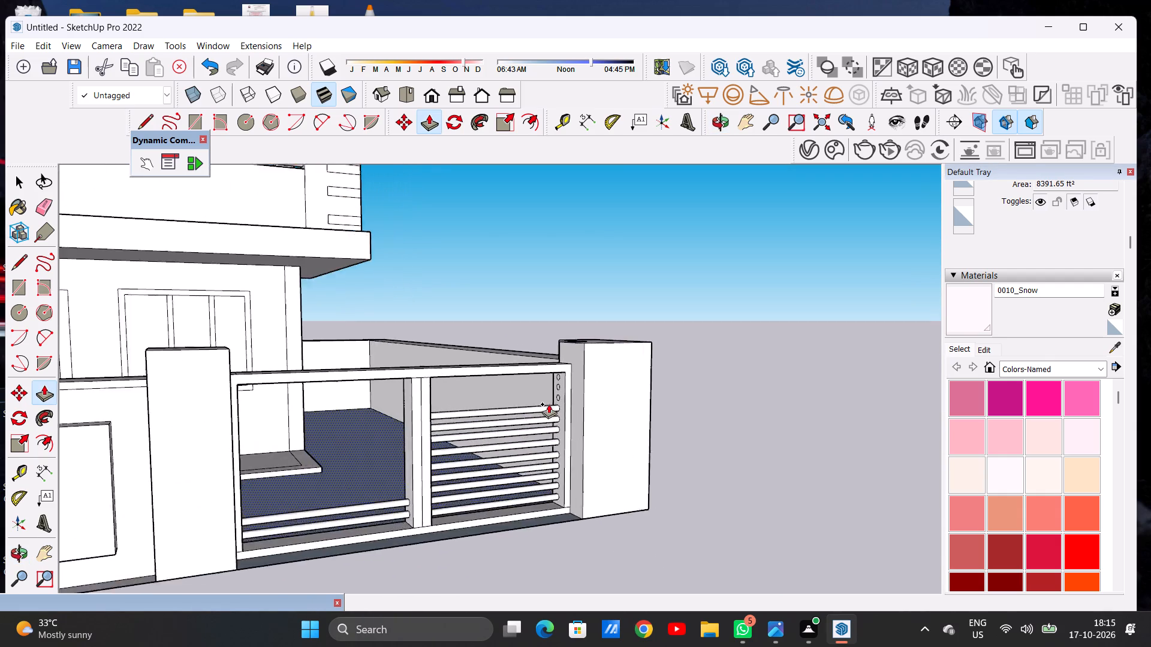
scroll(549, 404, "up", 4)
scroll(558, 396, "down", 1)
scroll(558, 396, "up", 16)
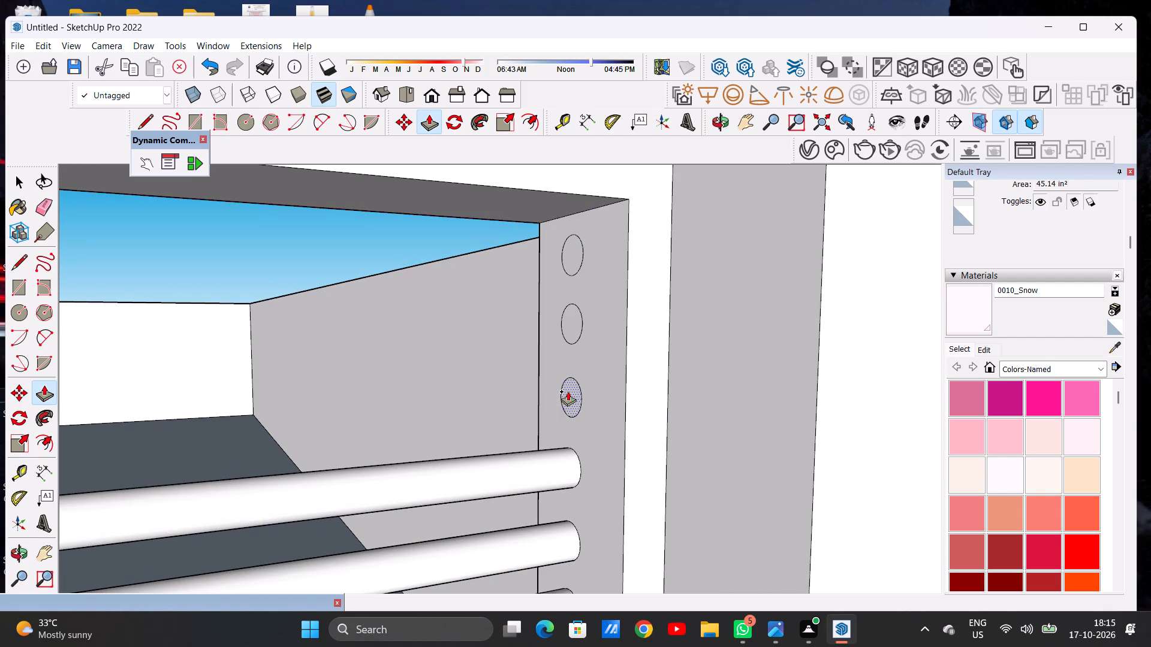
left_click(568, 391)
scroll(445, 391, "down", 19)
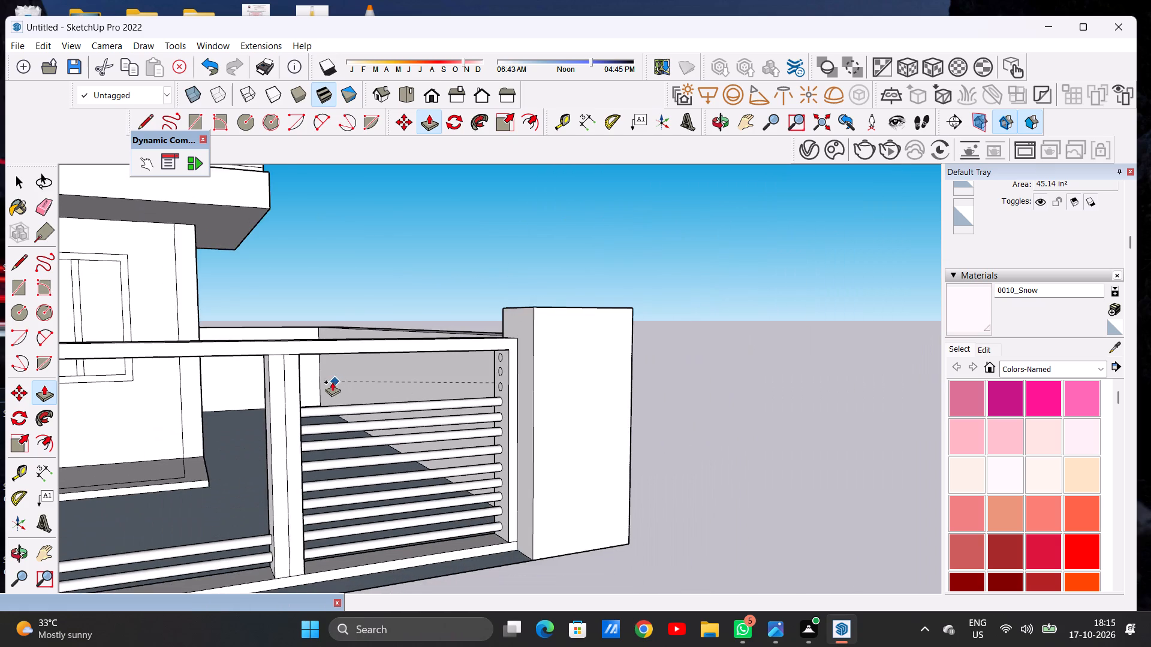
middle_click_drag(324, 383, 225, 389)
scroll(256, 397, "up", 12)
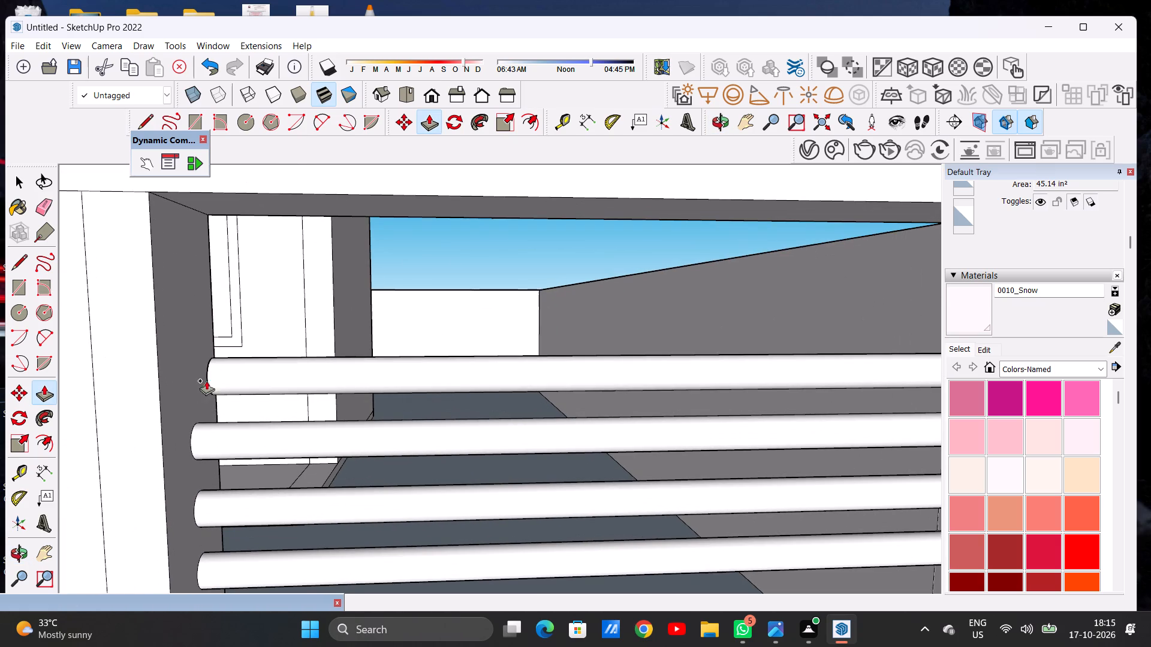
left_click(181, 334)
Push/Pull the eleventh circle from the bottom on the side post by the end pillar into a bar reaching the centre post.
scroll(339, 380, "down", 15)
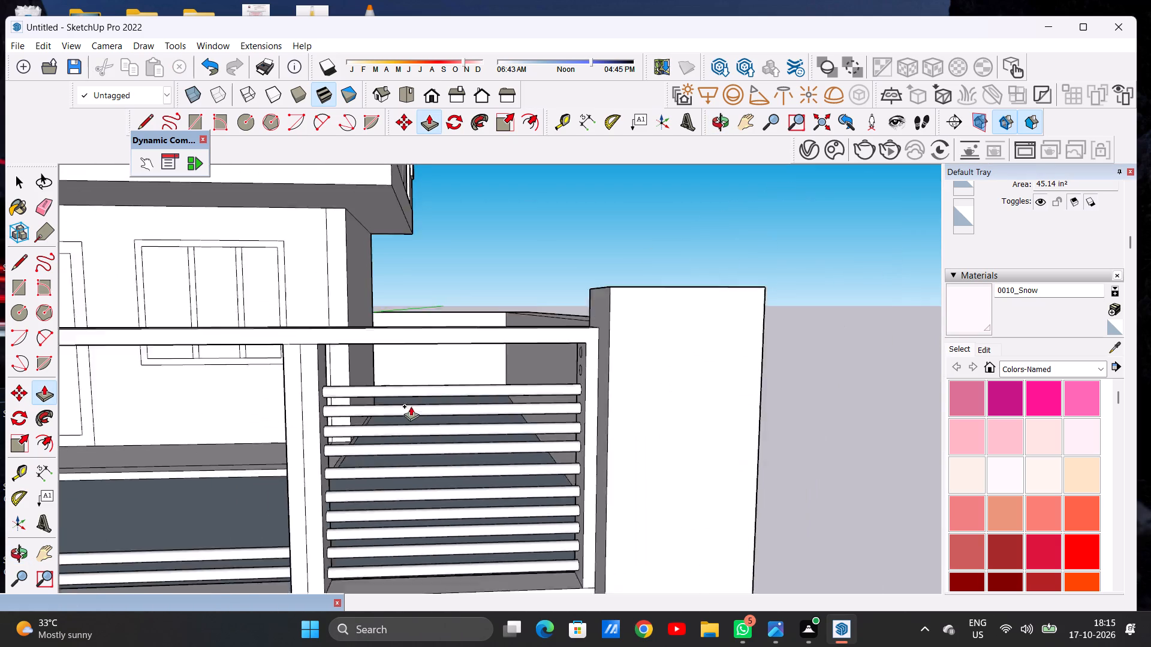
middle_click_drag(380, 389, 578, 383)
scroll(576, 379, "up", 20)
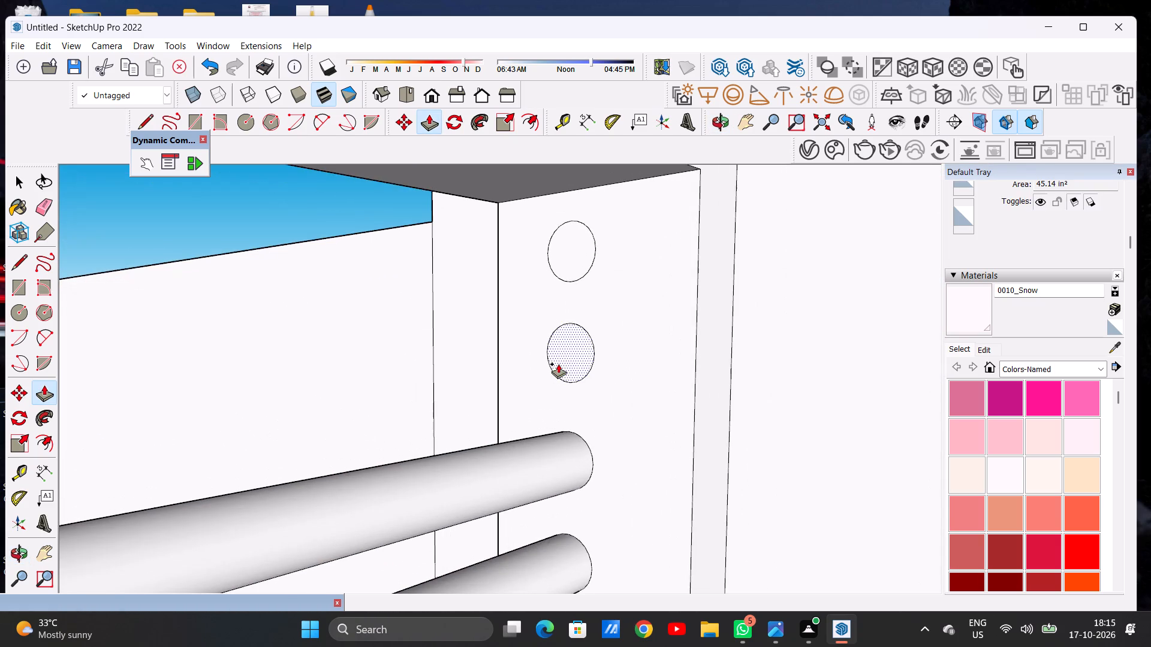
left_click(564, 355)
scroll(387, 397, "down", 15)
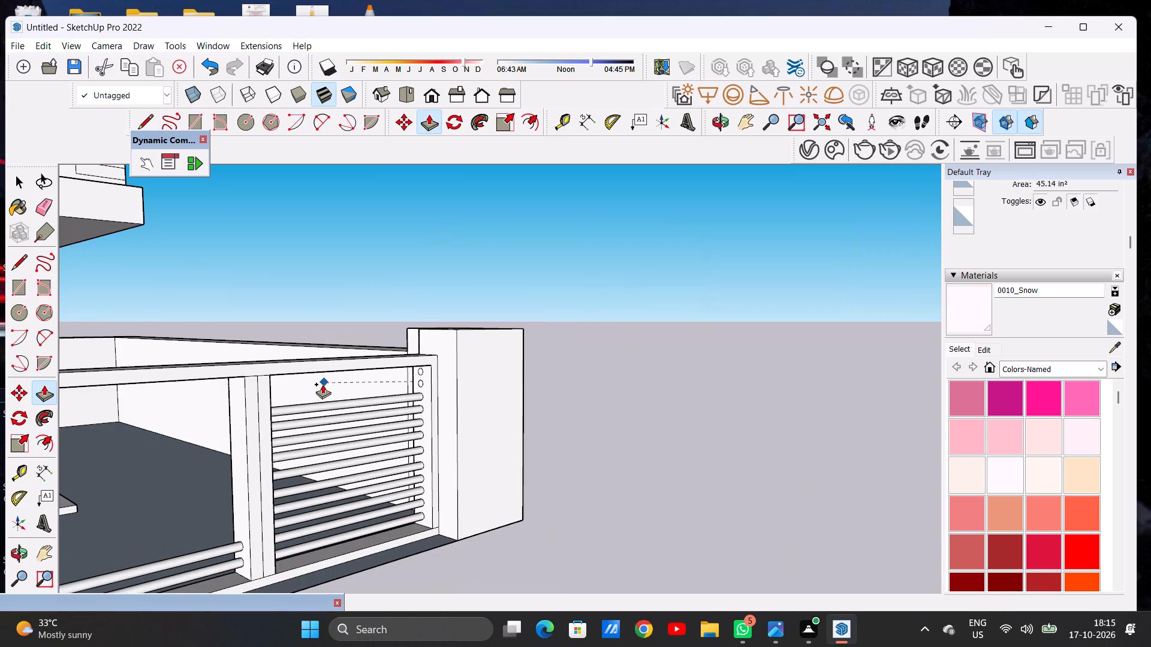
middle_click_drag(299, 394, 165, 394)
scroll(291, 394, "up", 14)
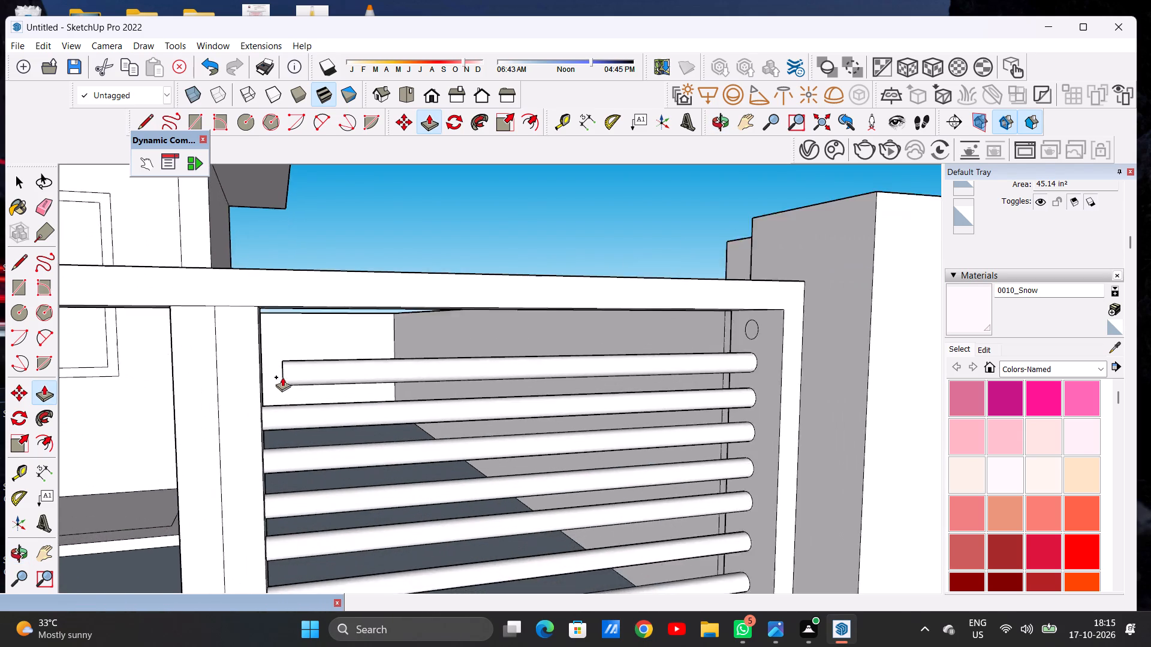
middle_click_drag(303, 368, 206, 364)
scroll(270, 356, "up", 11)
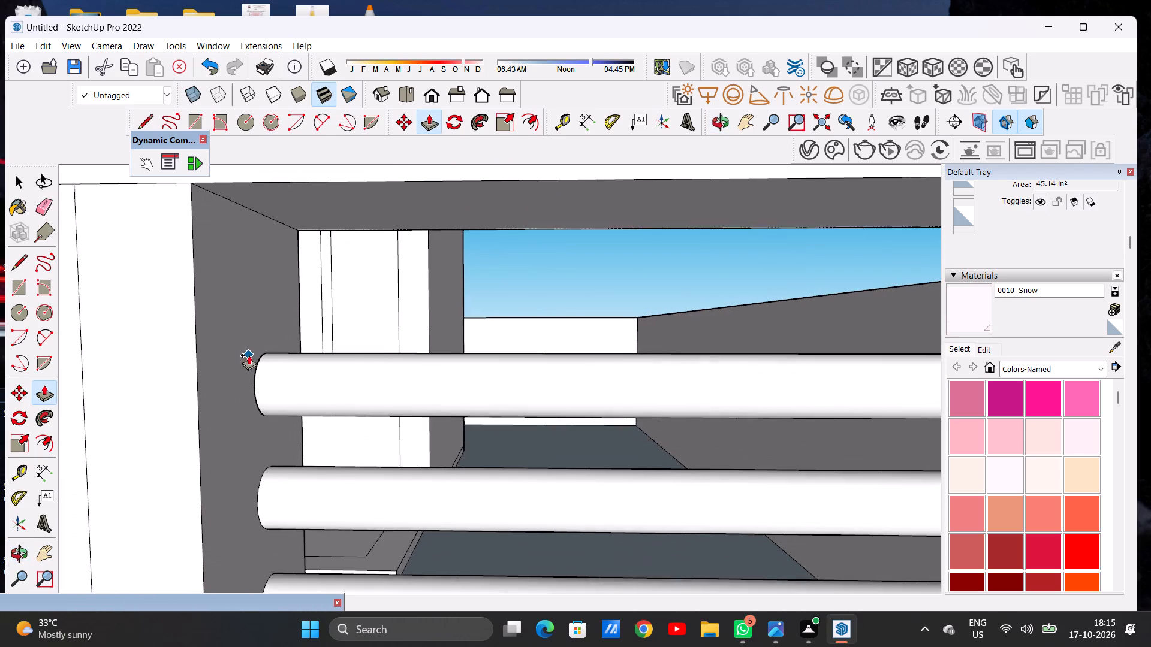
left_click(237, 334)
Push/Pull the topmost circle on the side post by the end pillar into a bar reaching the centre post.
scroll(339, 308, "down", 7)
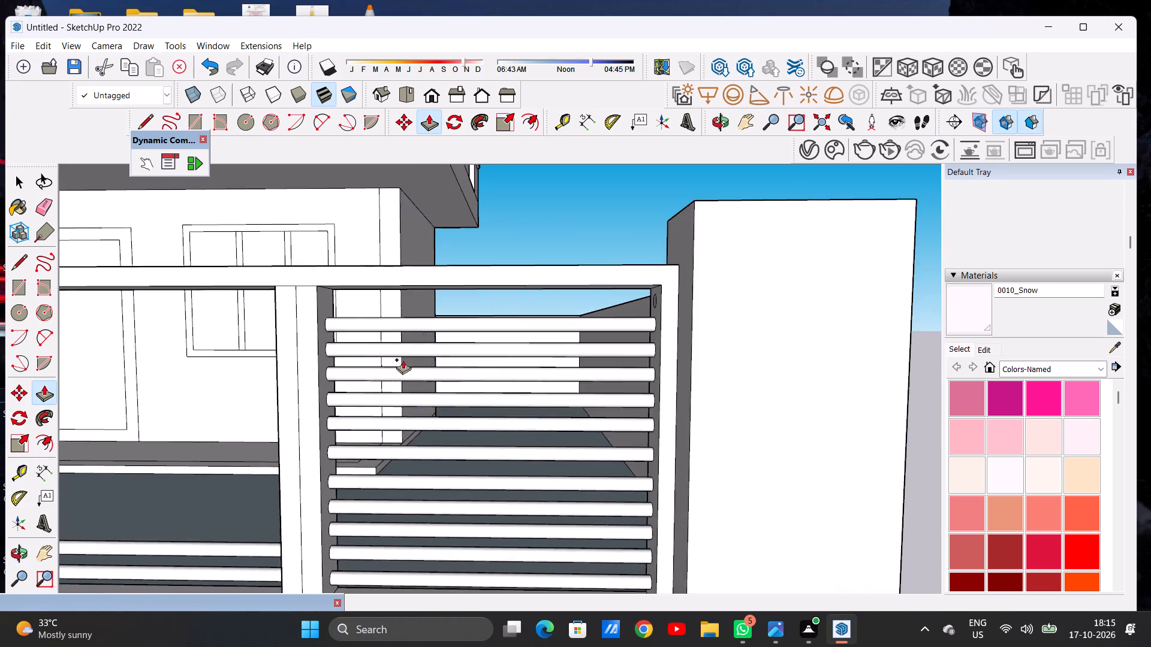
scroll(403, 359, "down", 3)
middle_click_drag(437, 336, 607, 340)
scroll(592, 322, "up", 8)
scroll(543, 316, "up", 7)
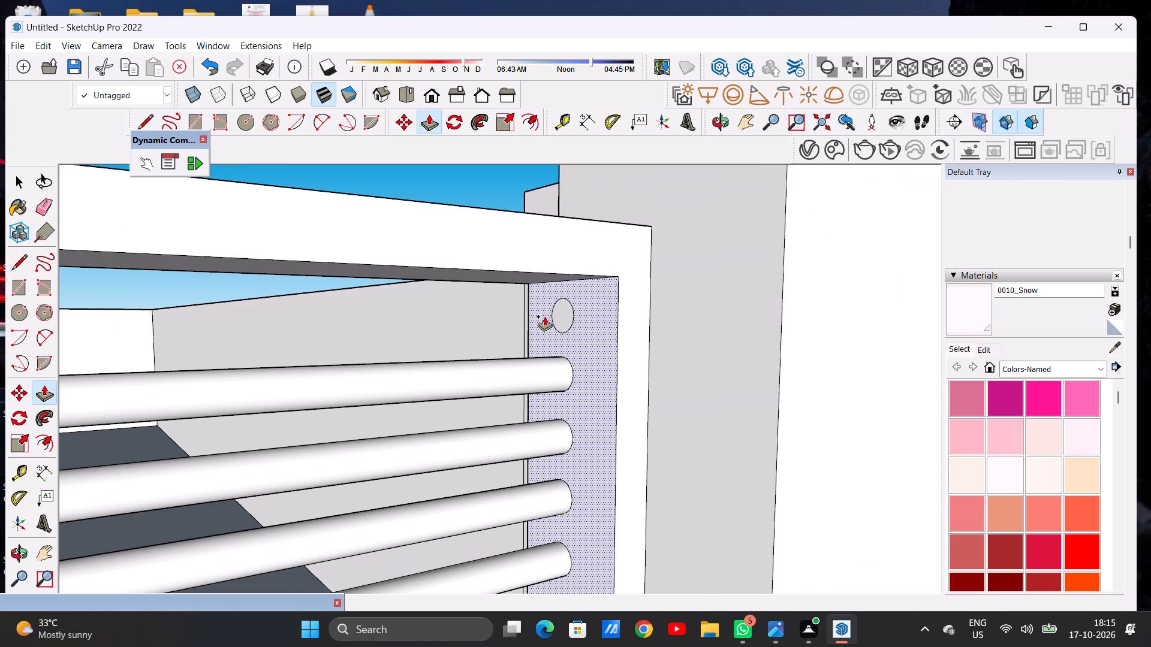
scroll(544, 316, "up", 6)
left_click(574, 313)
scroll(431, 323, "down", 8)
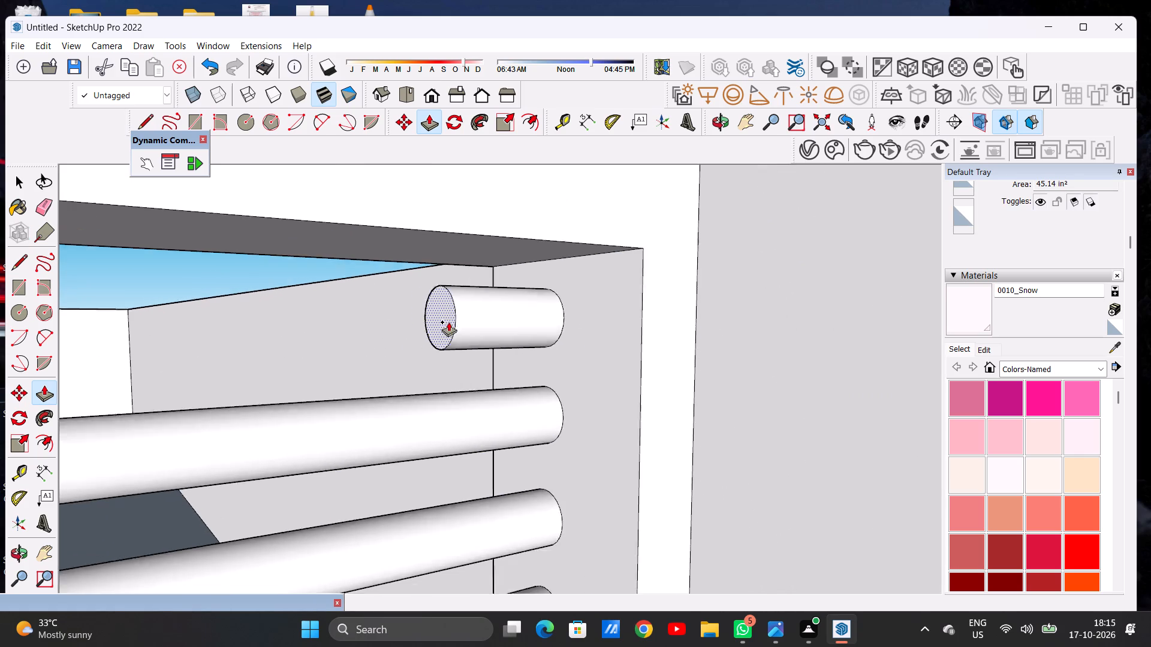
scroll(453, 316, "down", 20)
middle_click_drag(317, 315, 268, 315)
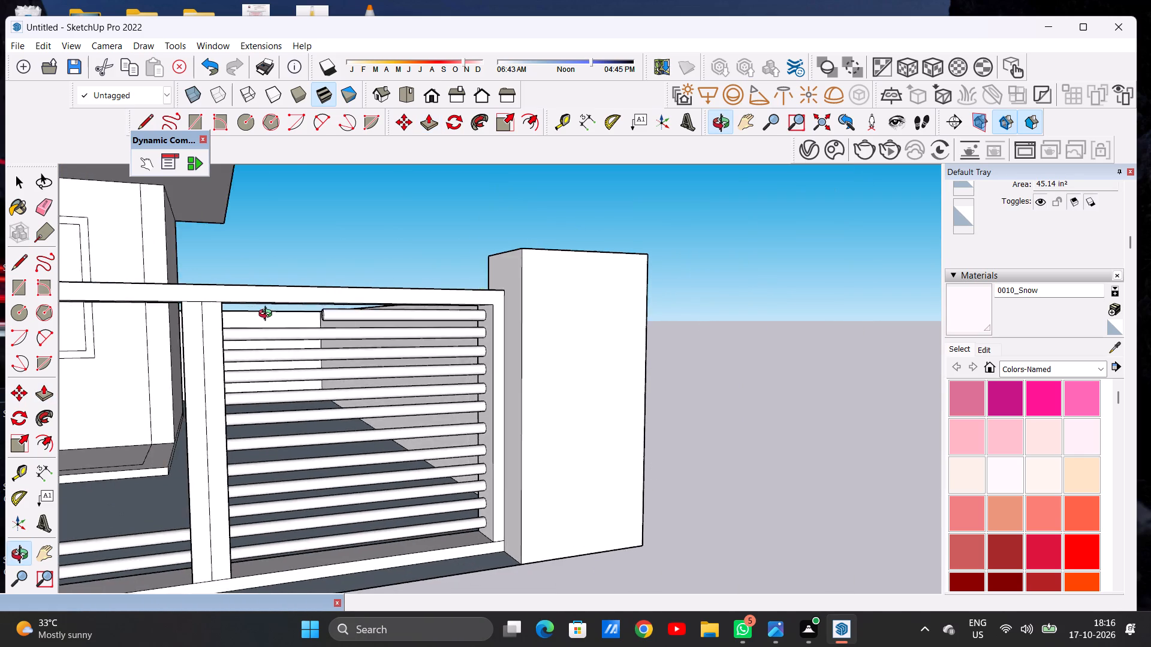
middle_click_drag(268, 315, 210, 322)
scroll(235, 322, "up", 2)
scroll(235, 322, "down", 1)
scroll(235, 322, "up", 10)
scroll(246, 312, "down", 1)
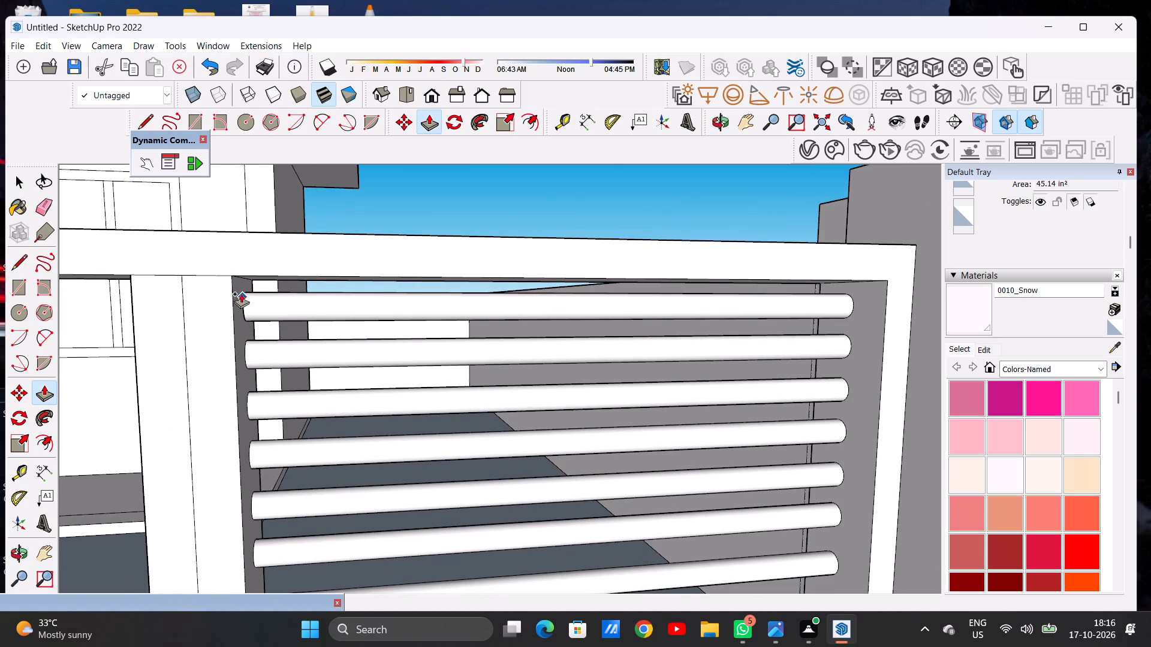
left_click(238, 291)
Push/Pull the third circle from the bottom on the side post by the panelled wall's pillar into a bar reaching the centre post.
scroll(484, 308, "down", 20)
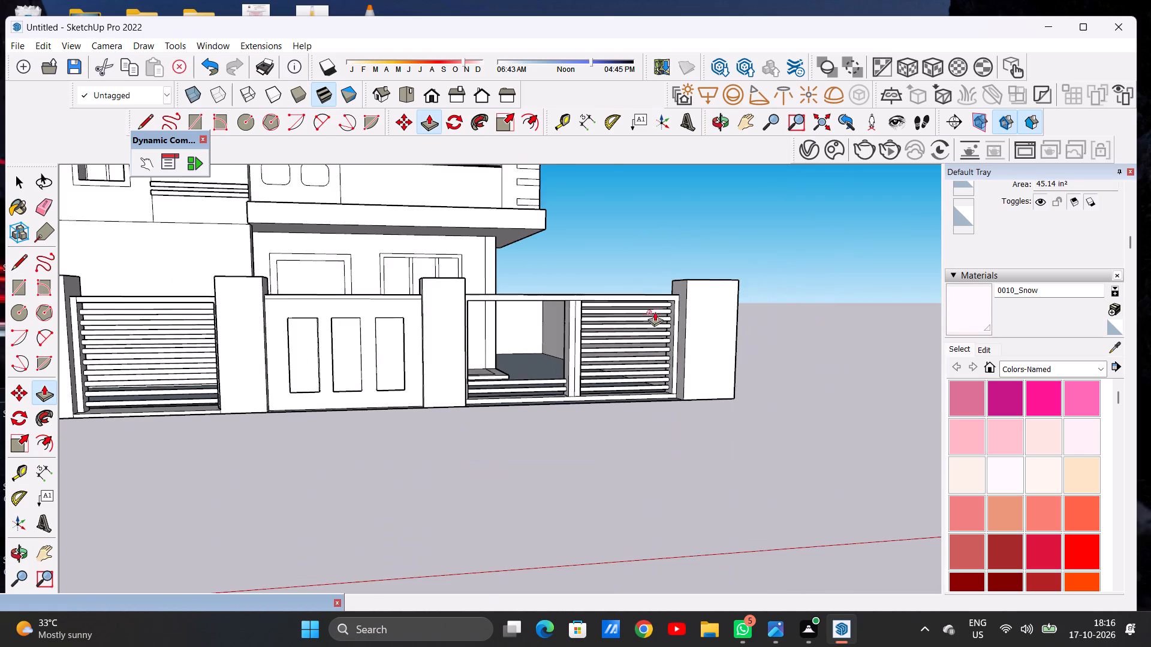
scroll(538, 397, "up", 5)
middle_click_drag(500, 364, 370, 367)
scroll(460, 346, "up", 6)
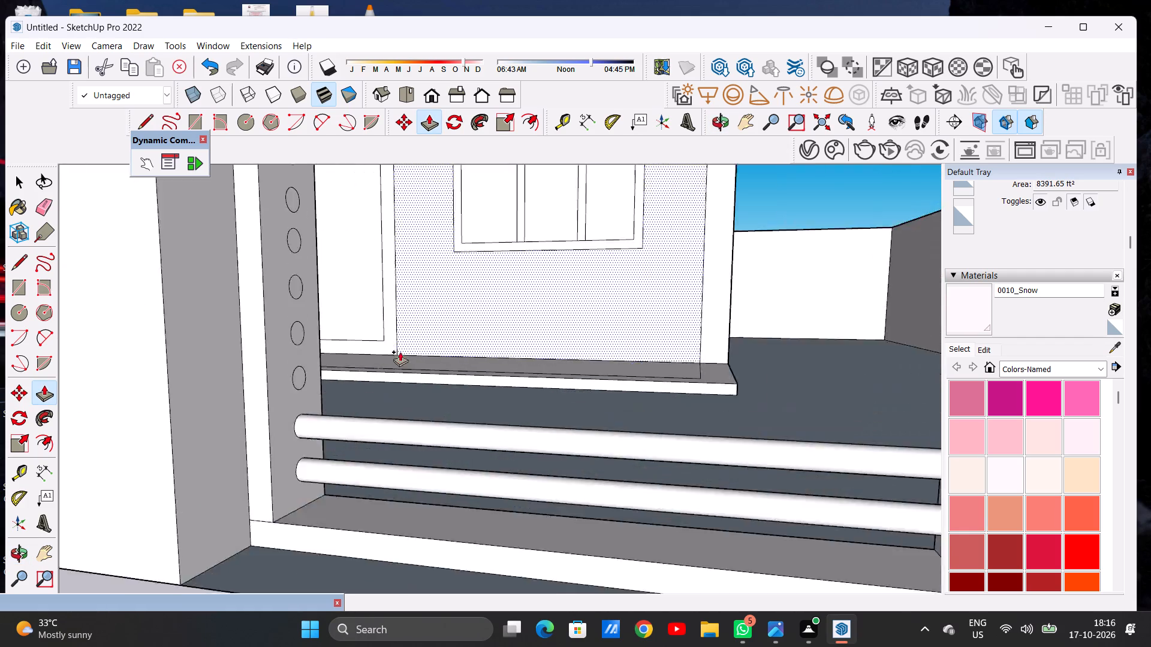
scroll(400, 352, "up", 2)
scroll(391, 350, "down", 7)
scroll(348, 365, "up", 15)
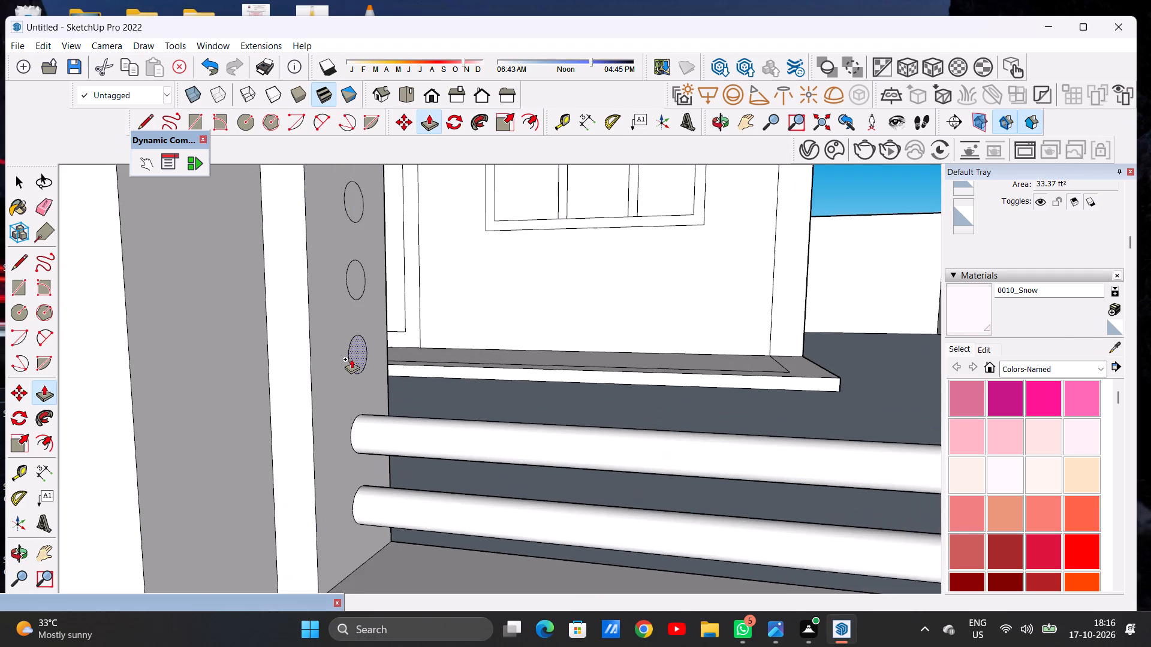
scroll(351, 359, "up", 5)
left_click(351, 359)
scroll(411, 367, "down", 13)
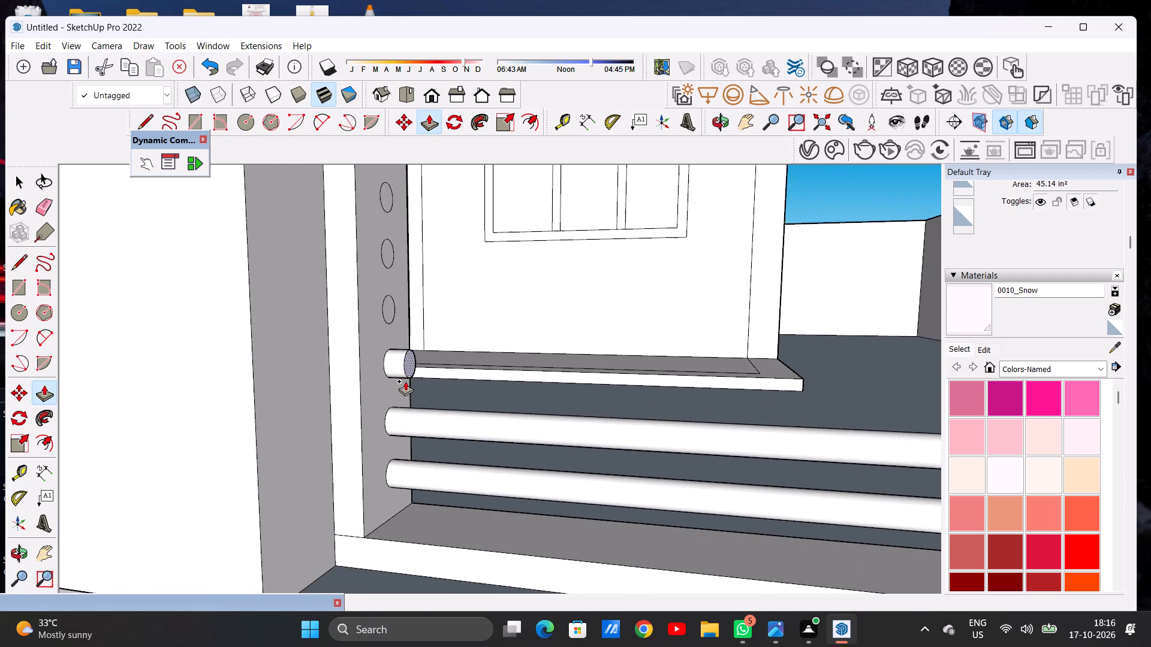
scroll(405, 381, "down", 2)
scroll(405, 381, "up", 1)
scroll(405, 381, "down", 11)
middle_click_drag(653, 377, 718, 366)
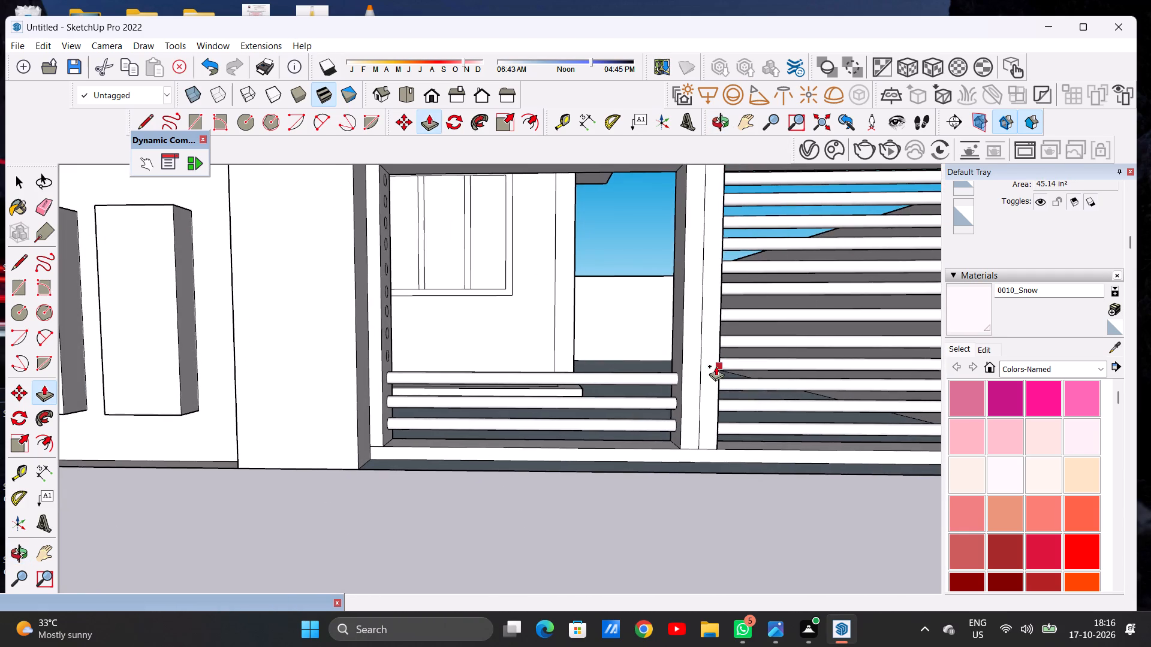
scroll(680, 368, "up", 13)
left_click(676, 366)
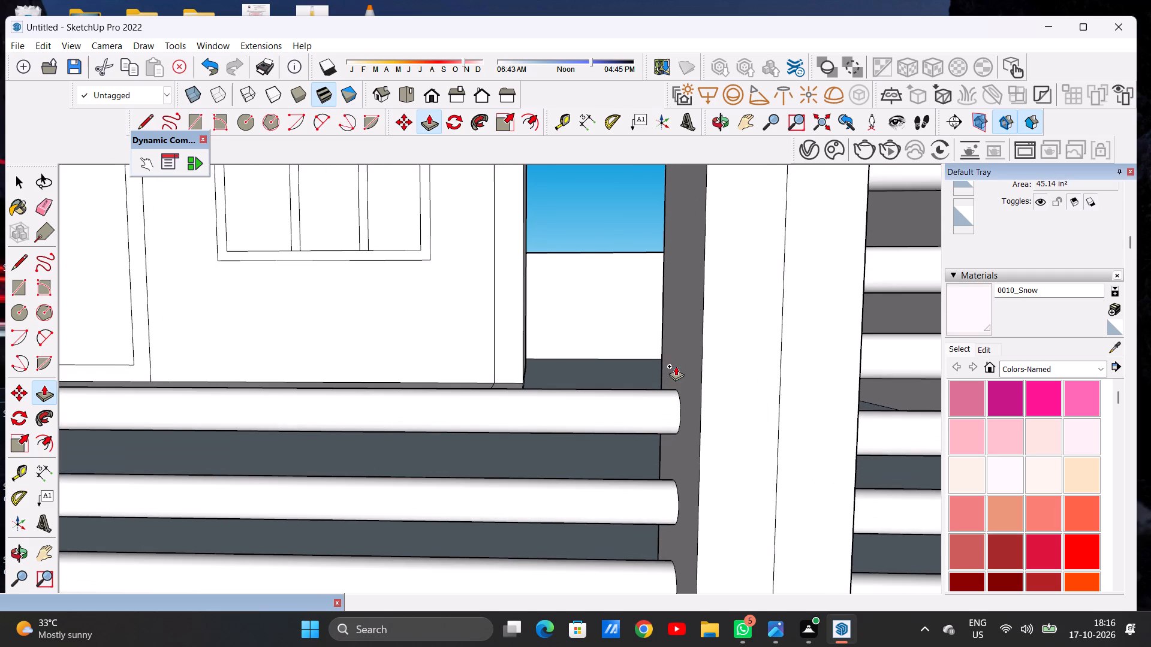
Push/Pull the fourth circle from the bottom on the side post by the panelled wall's pillar into a bar reaching the centre post.
scroll(637, 407, "down", 13)
scroll(615, 456, "down", 4)
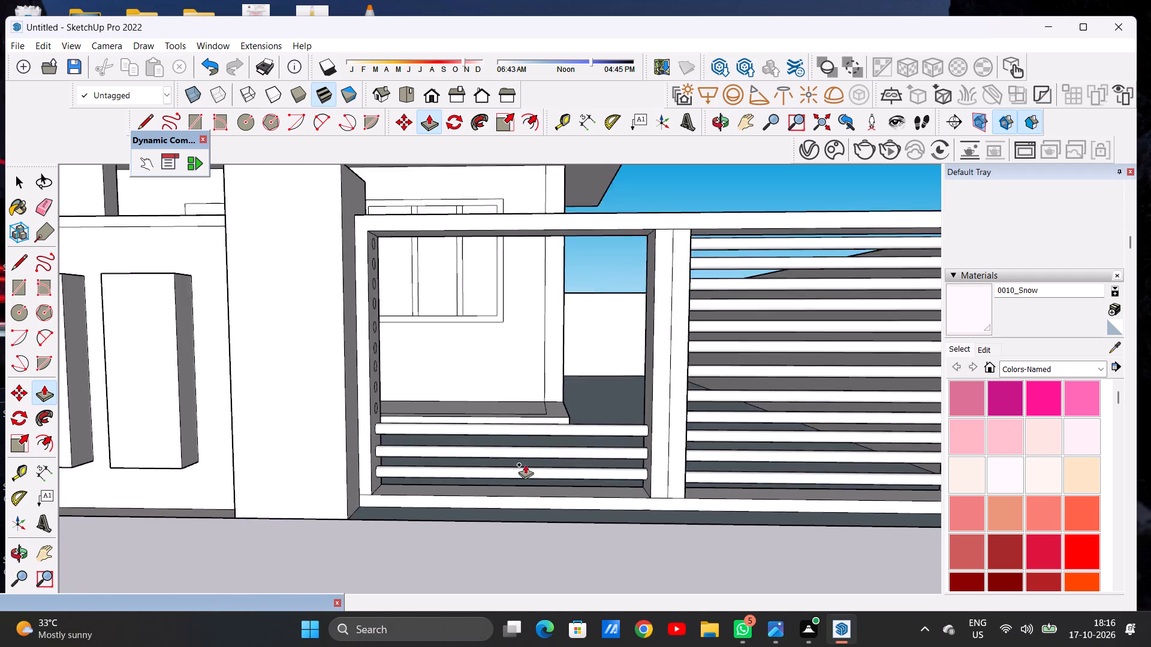
scroll(447, 381, "up", 4)
scroll(469, 392, "down", 7)
middle_click_drag(493, 413, 407, 418)
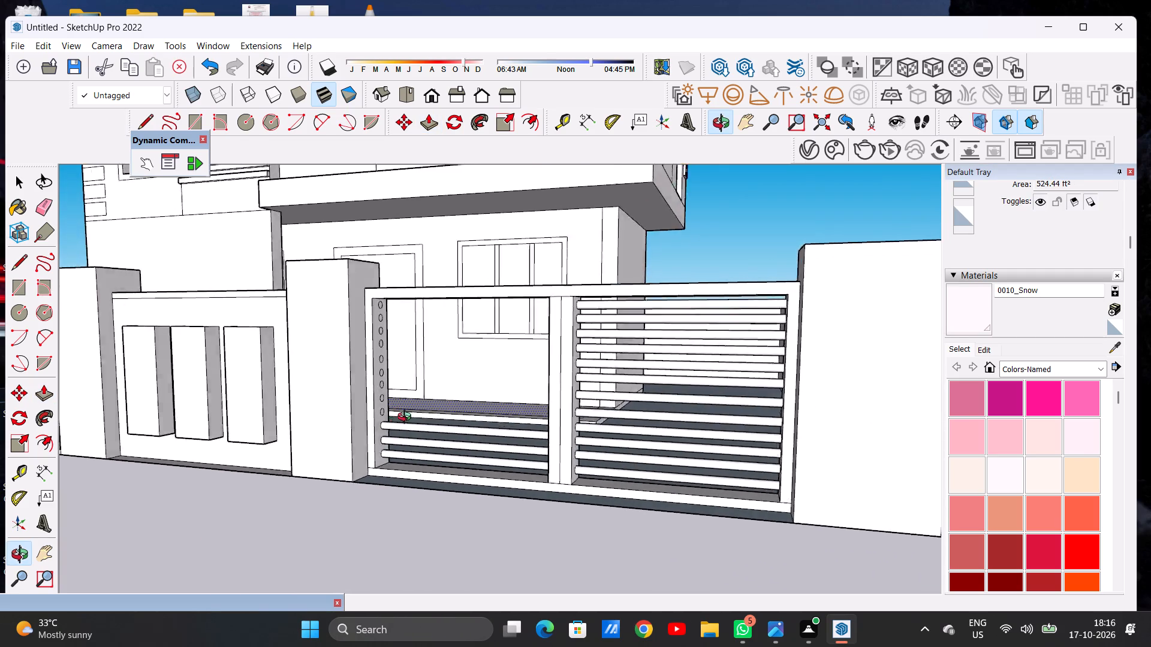
middle_click_drag(407, 418, 381, 422)
scroll(377, 418, "up", 19)
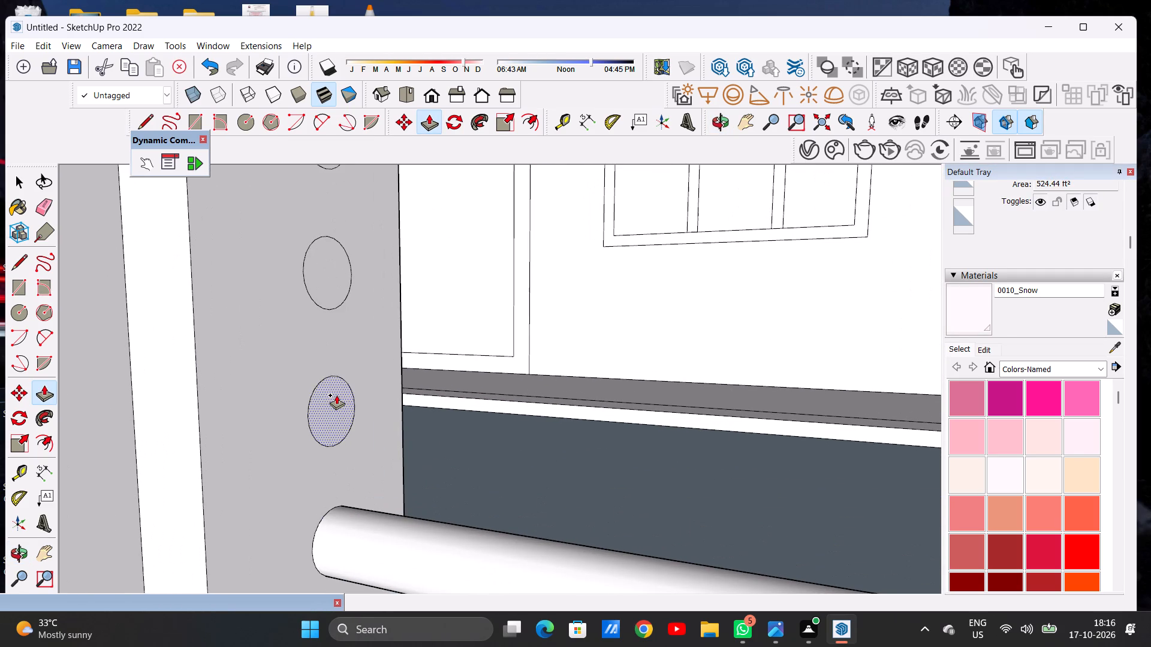
left_click(336, 395)
scroll(550, 416, "down", 7)
scroll(478, 429, "down", 19)
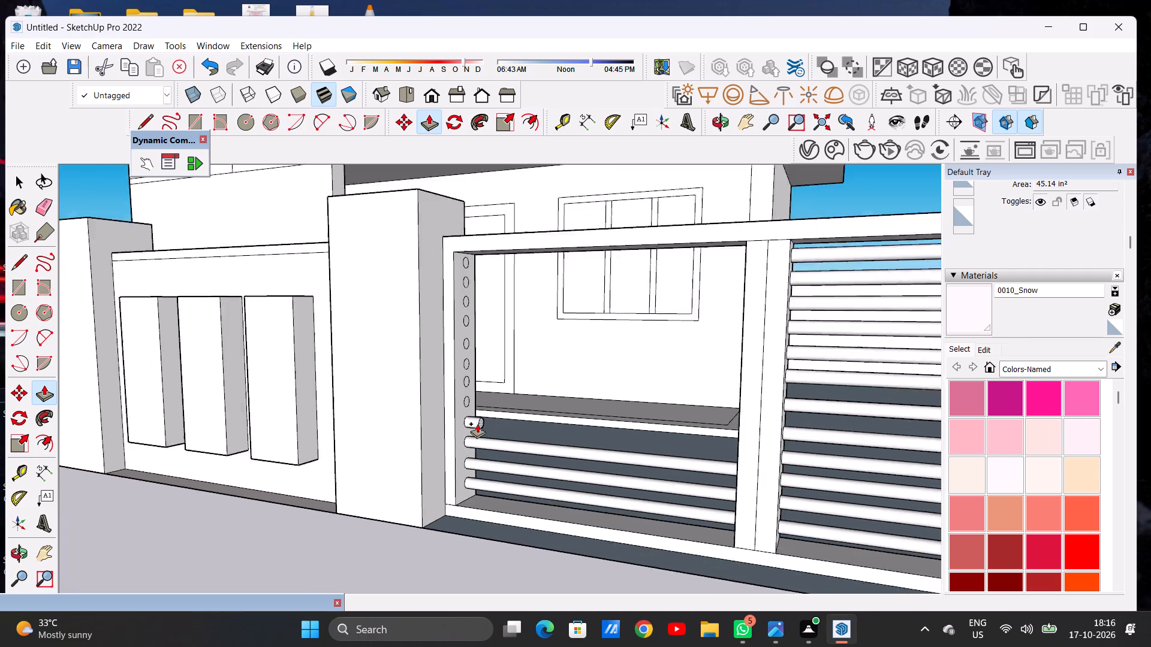
scroll(477, 424, "down", 4)
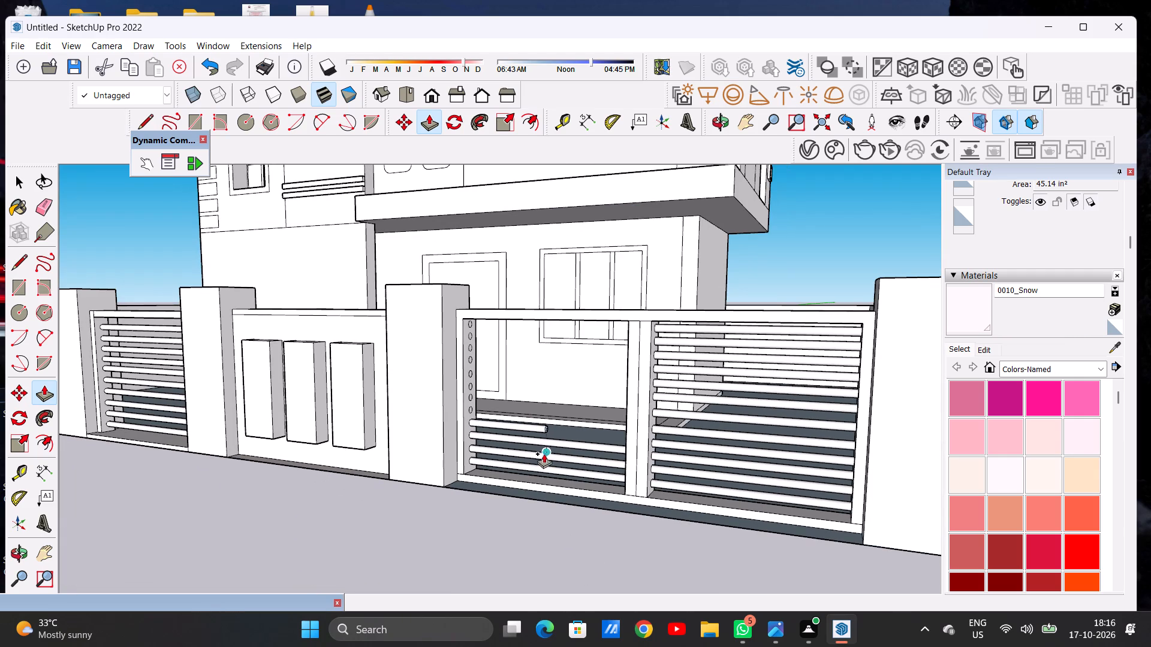
middle_click_drag(522, 427, 704, 408)
scroll(709, 400, "up", 9)
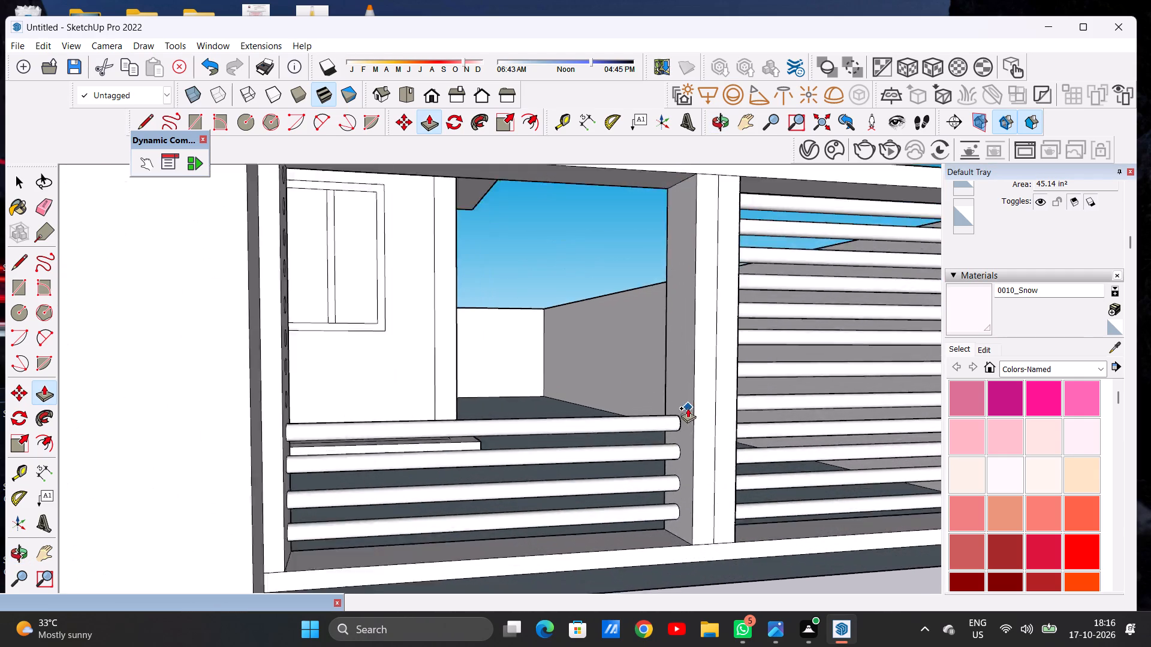
scroll(688, 408, "up", 5)
left_click(680, 395)
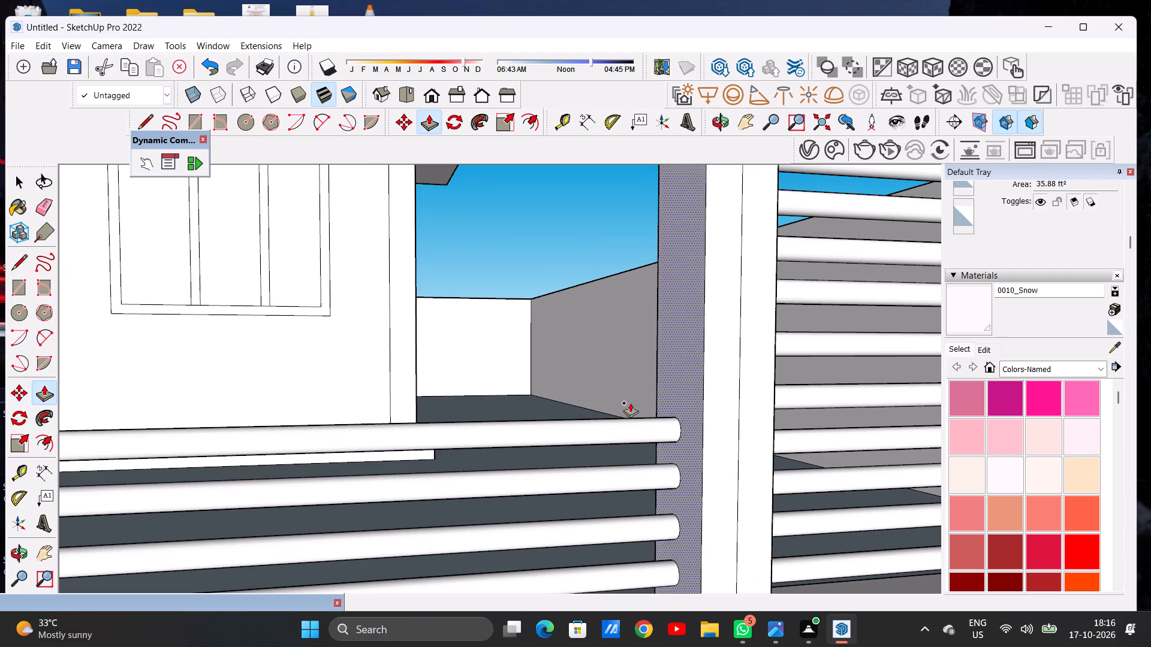
Push/Pull the fifth circle from the bottom on the side post by the panelled wall's pillar into a bar reaching the centre post.
scroll(616, 406, "down", 13)
middle_click_drag(586, 409, 406, 419)
scroll(474, 407, "up", 4)
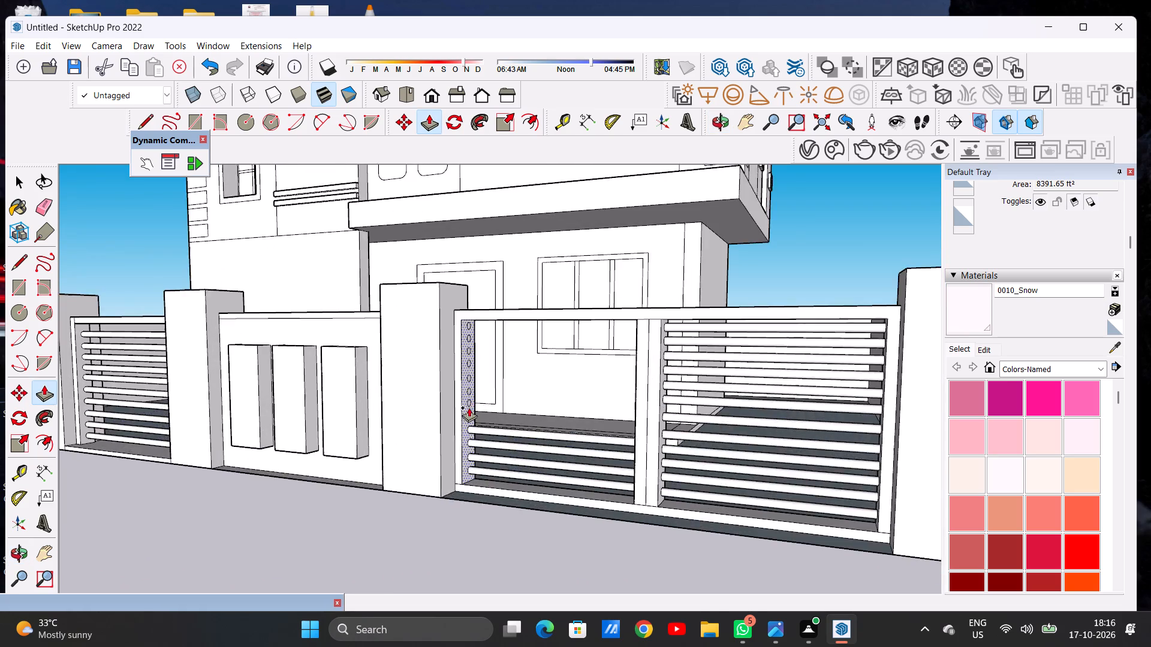
scroll(469, 407, "up", 20)
scroll(469, 407, "up", 2)
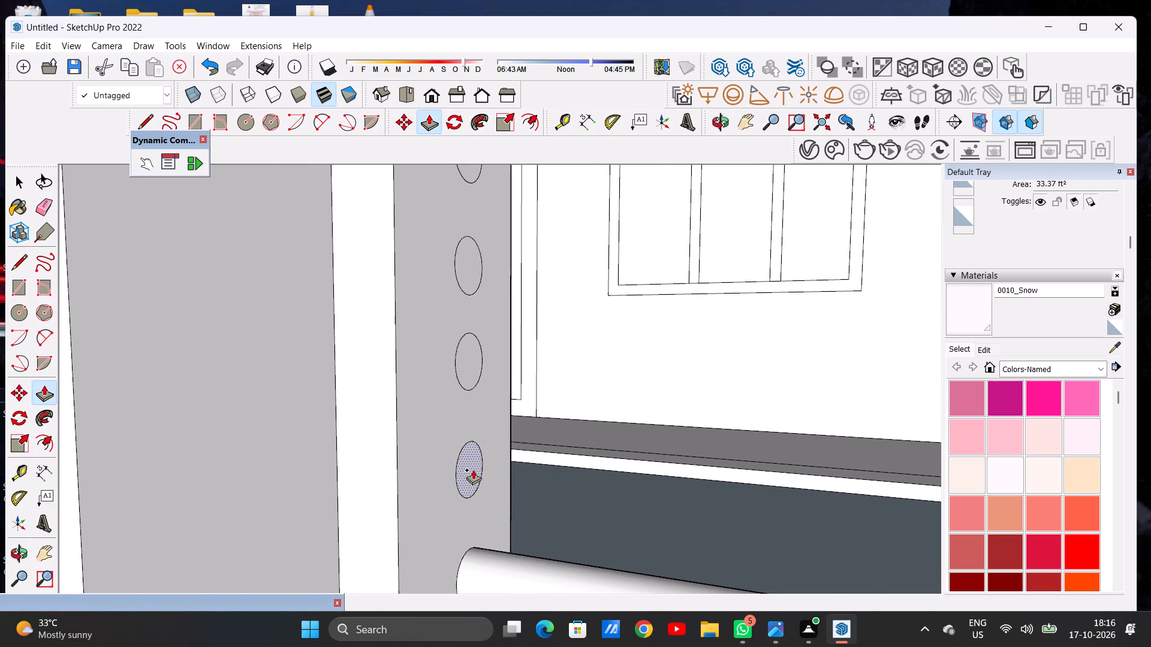
left_click(473, 470)
scroll(633, 476, "down", 18)
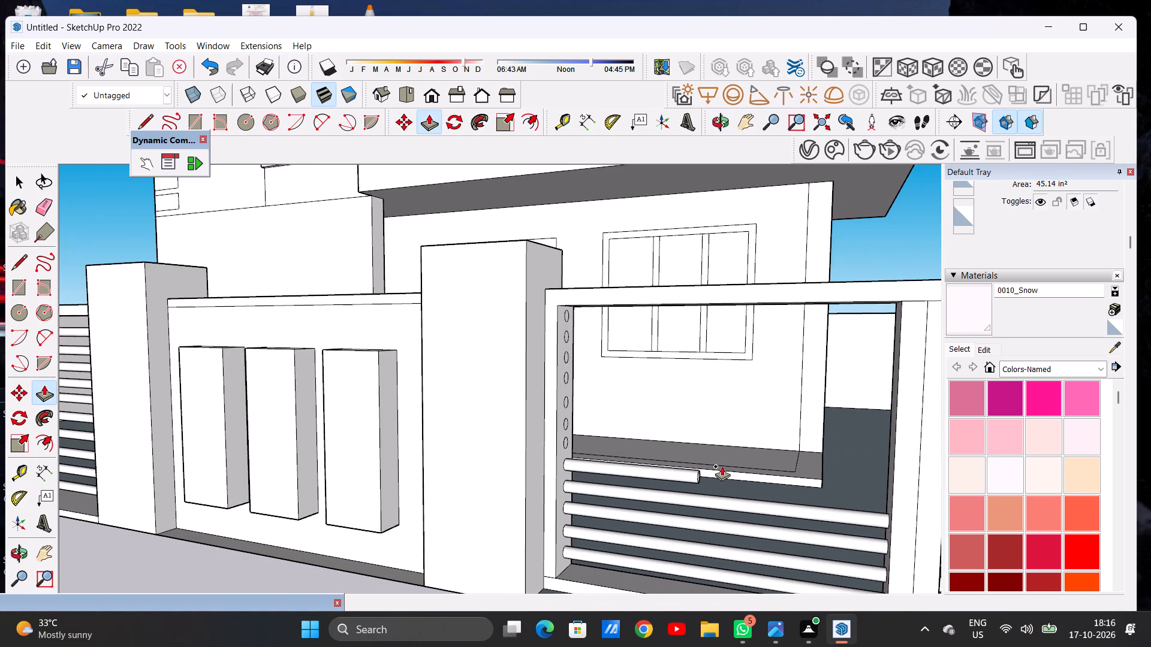
scroll(722, 471, "down", 4)
middle_click_drag(729, 470, 862, 453)
scroll(871, 437, "up", 5)
scroll(871, 437, "down", 1)
scroll(871, 437, "up", 4)
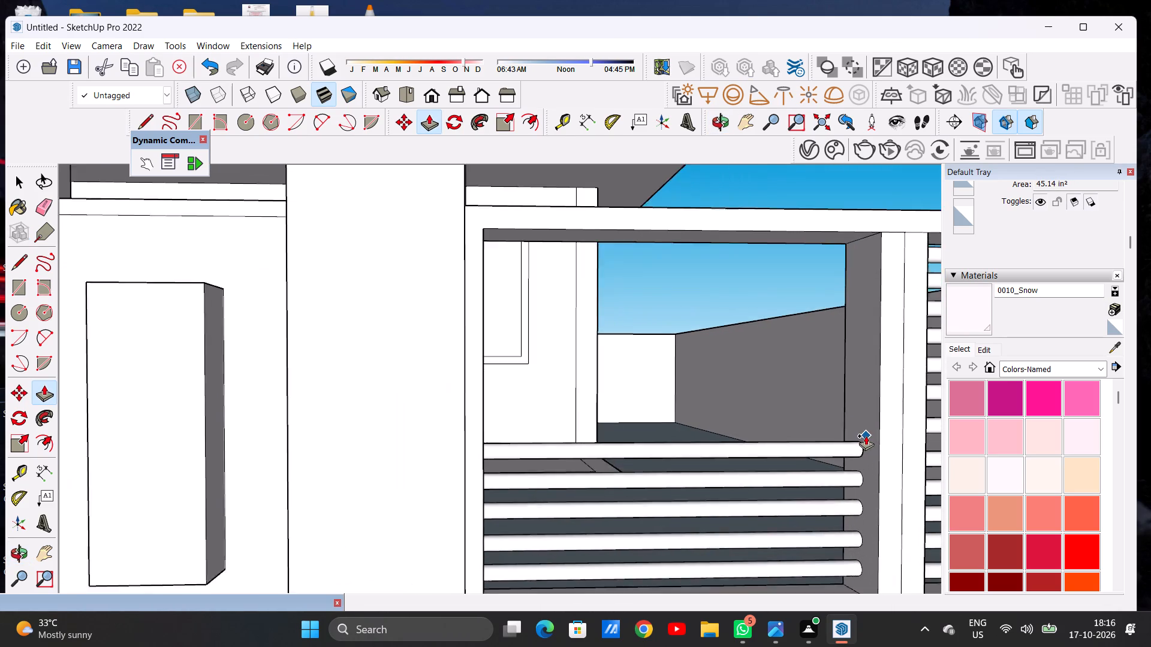
scroll(866, 436, "up", 1)
left_click(858, 422)
Push/Pull the sixth circle from the bottom on the side post by the panelled wall's pillar into a bar reaching the centre post.
scroll(538, 492, "down", 6)
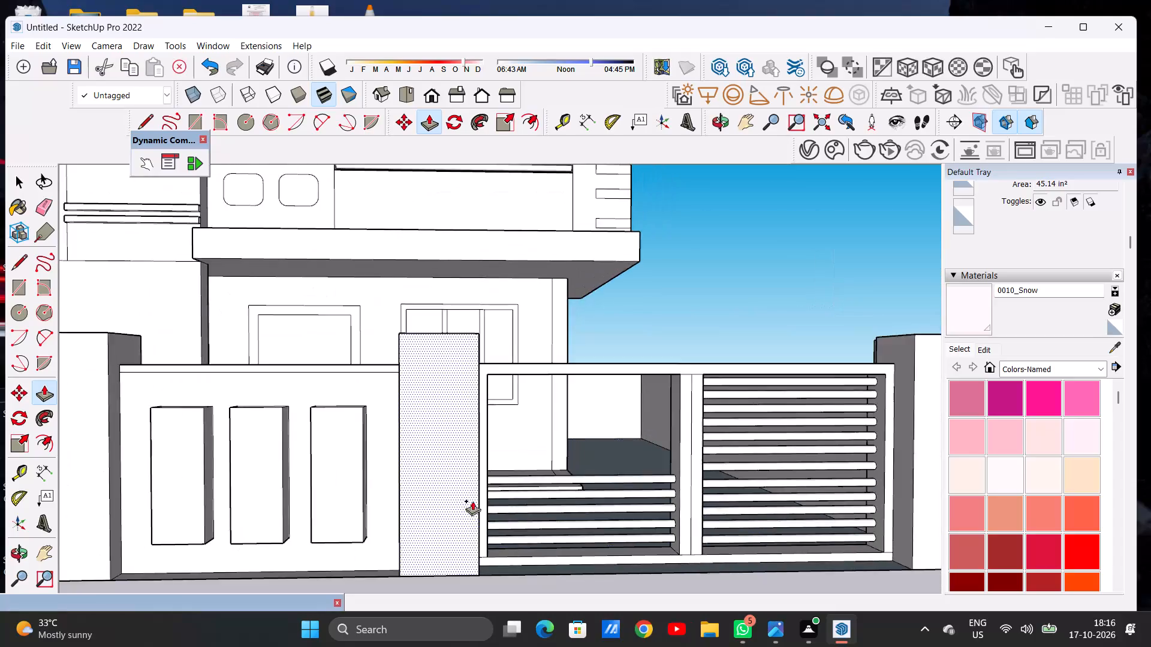
scroll(472, 501, "down", 4)
middle_click_drag(610, 459, 455, 431)
middle_click_drag(500, 436, 600, 454)
scroll(464, 452, "up", 2)
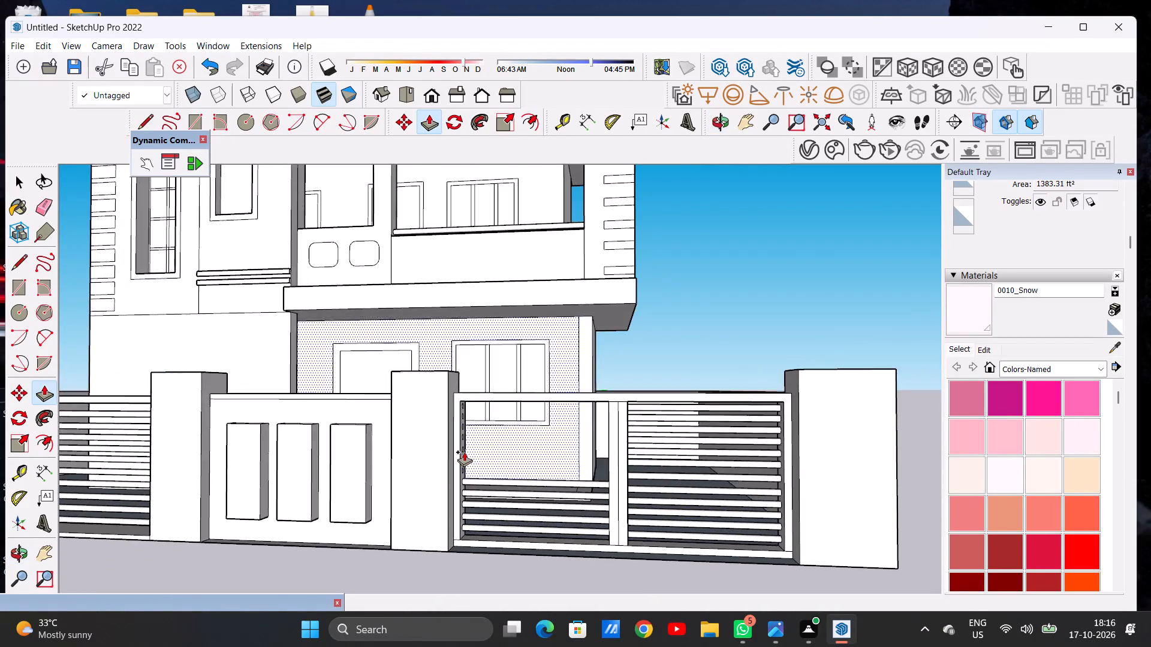
scroll(464, 452, "up", 5)
scroll(612, 443, "down", 7)
middle_click_drag(688, 452, 528, 482)
scroll(476, 473, "up", 7)
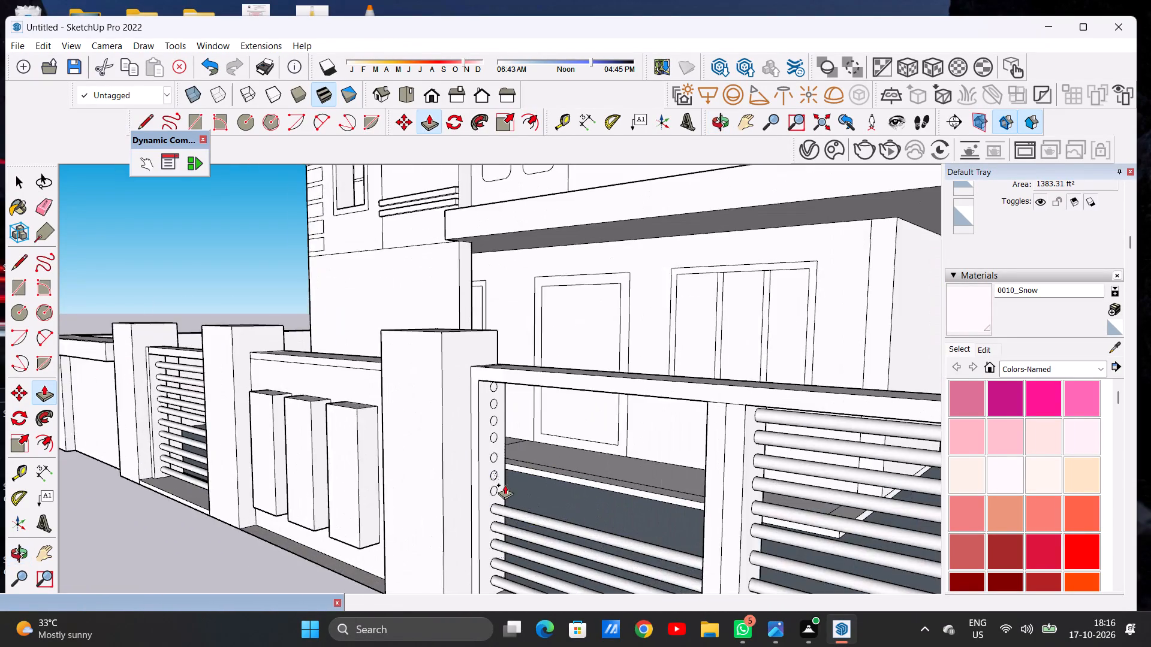
scroll(503, 488, "up", 13)
left_click(487, 487)
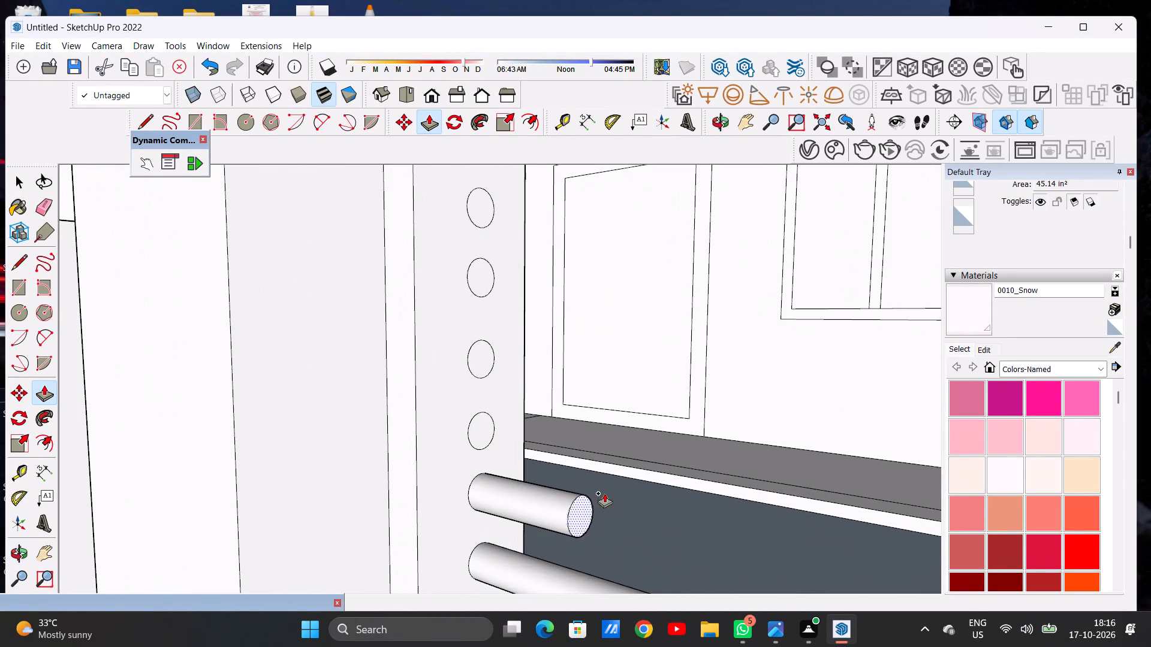
scroll(611, 489, "down", 12)
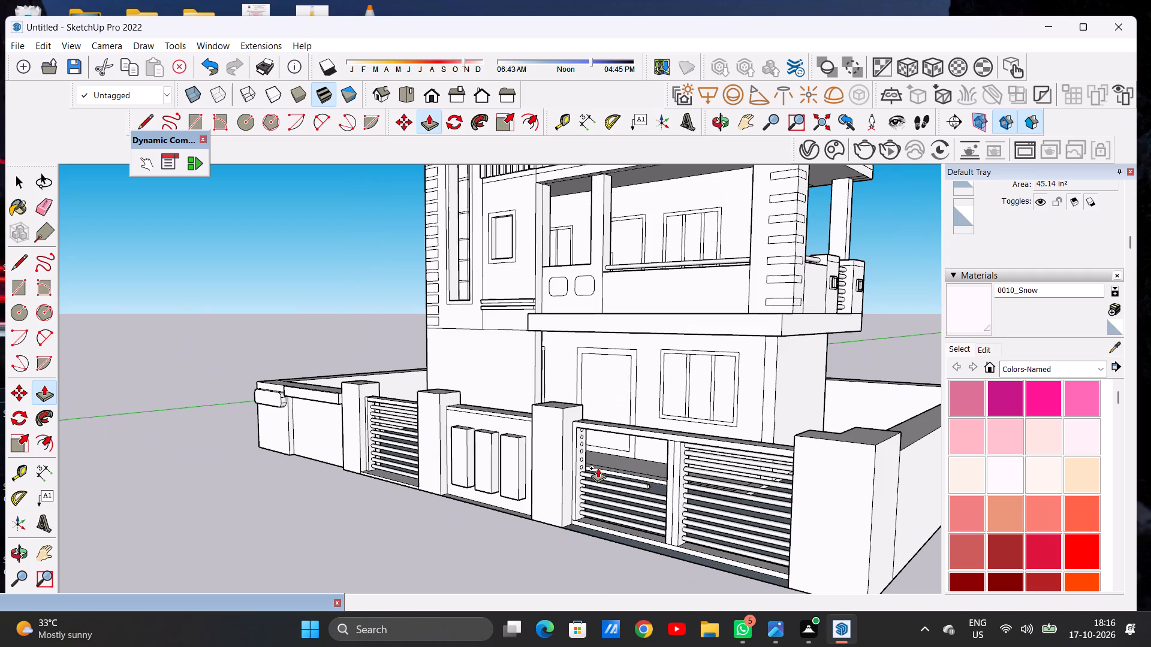
middle_click_drag(598, 468, 778, 439)
scroll(725, 439, "up", 9)
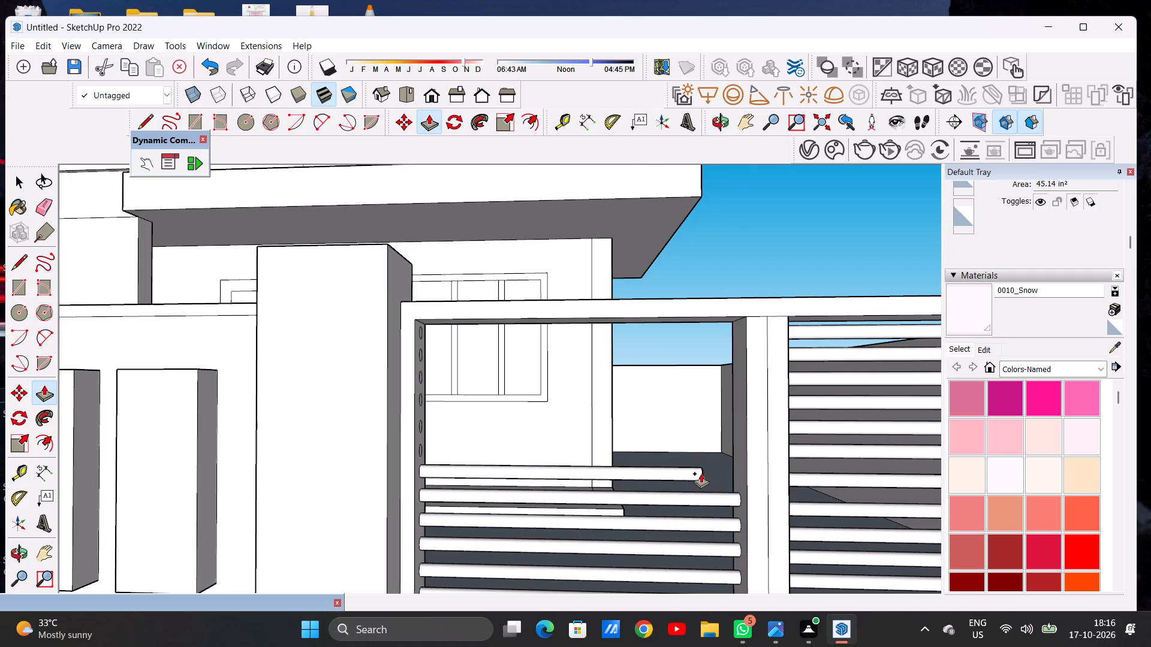
middle_click_drag(745, 473, 796, 465)
scroll(737, 453, "up", 9)
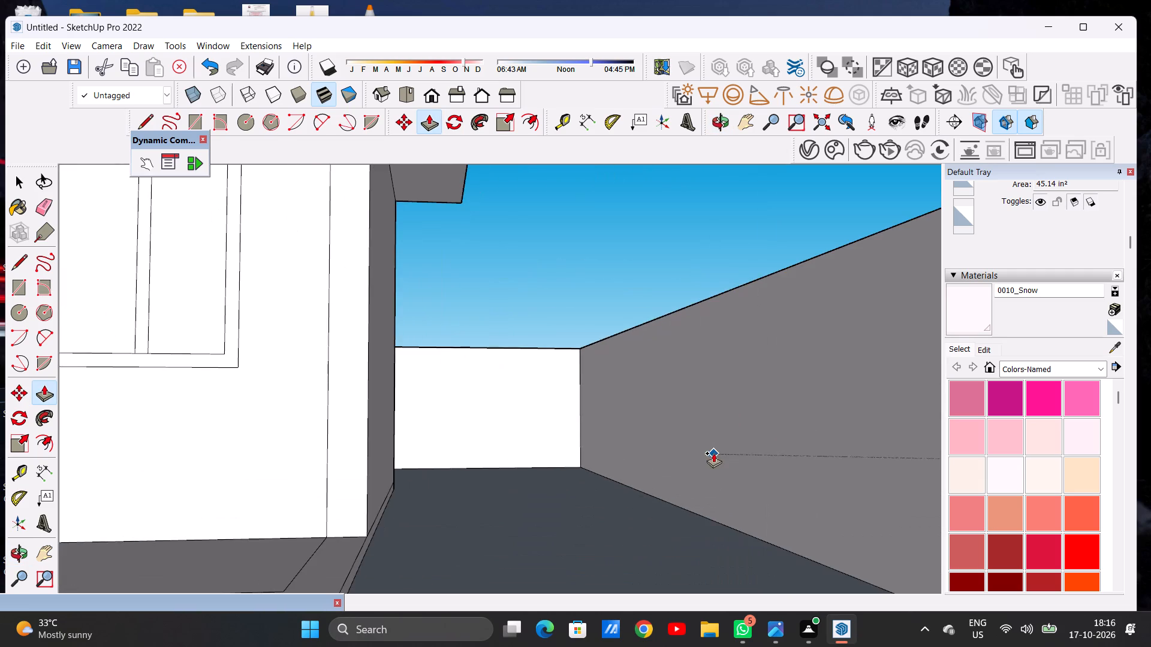
scroll(713, 460, "down", 6)
left_click(729, 442)
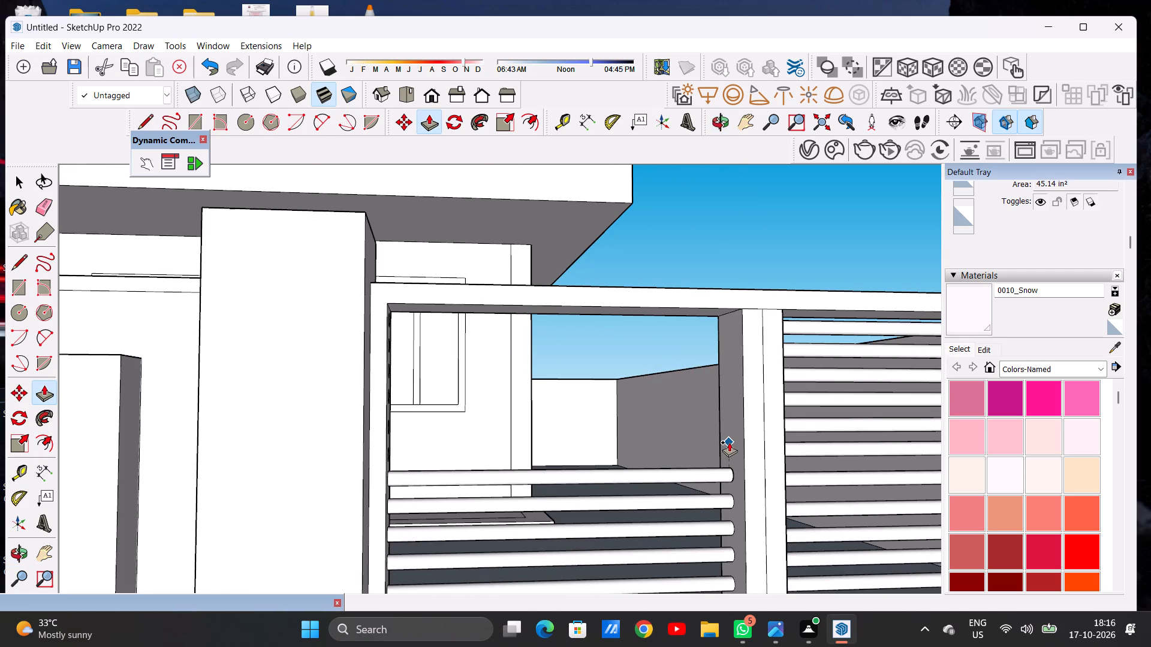
Push/Pull the seventh circle from the bottom on the side post by the panelled wall's pillar into a bar reaching the centre post.
scroll(631, 451, "down", 9)
middle_click_drag(633, 436, 477, 436)
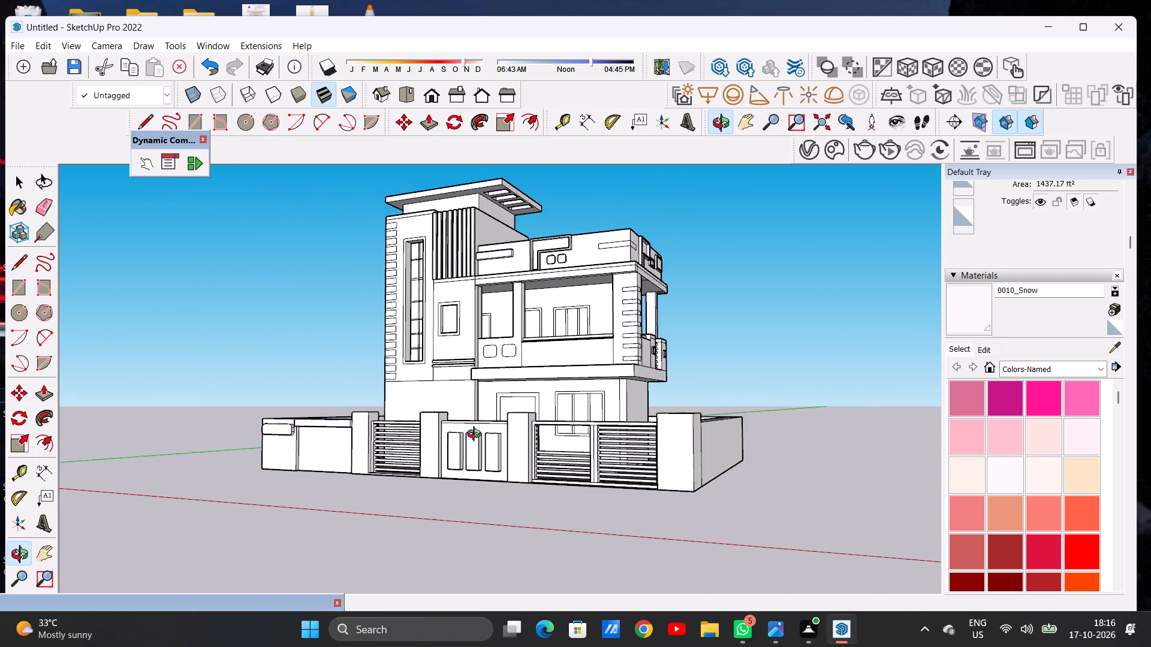
middle_click_drag(477, 436, 430, 437)
scroll(528, 443, "up", 14)
scroll(508, 462, "down", 4)
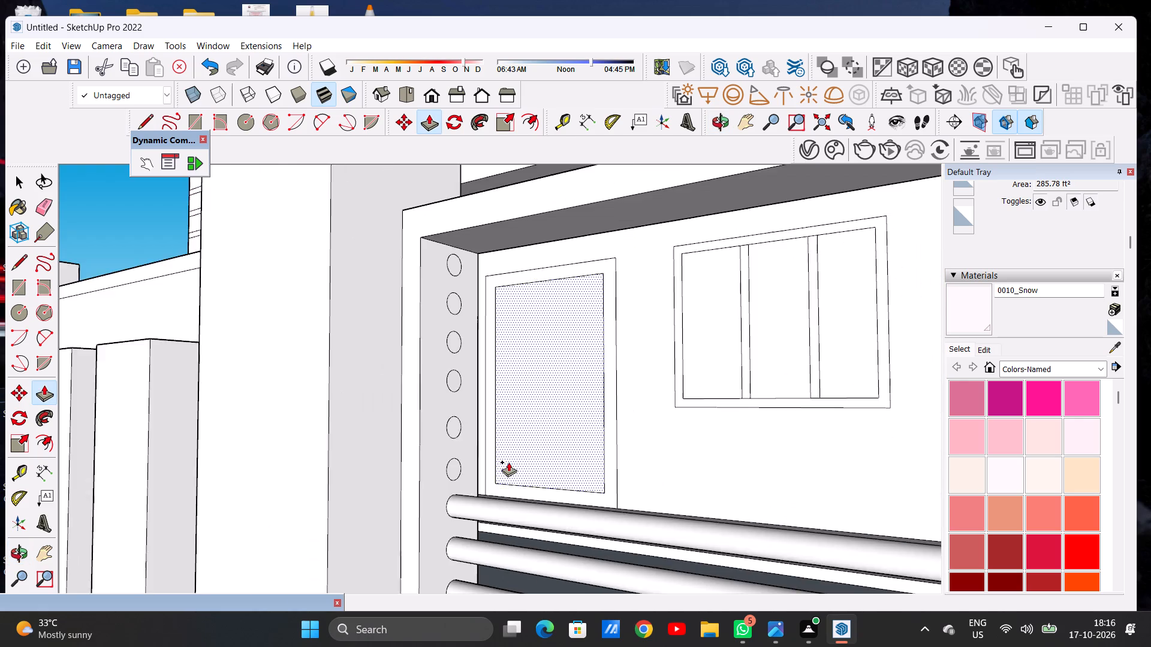
scroll(472, 467, "up", 11)
left_click(463, 461)
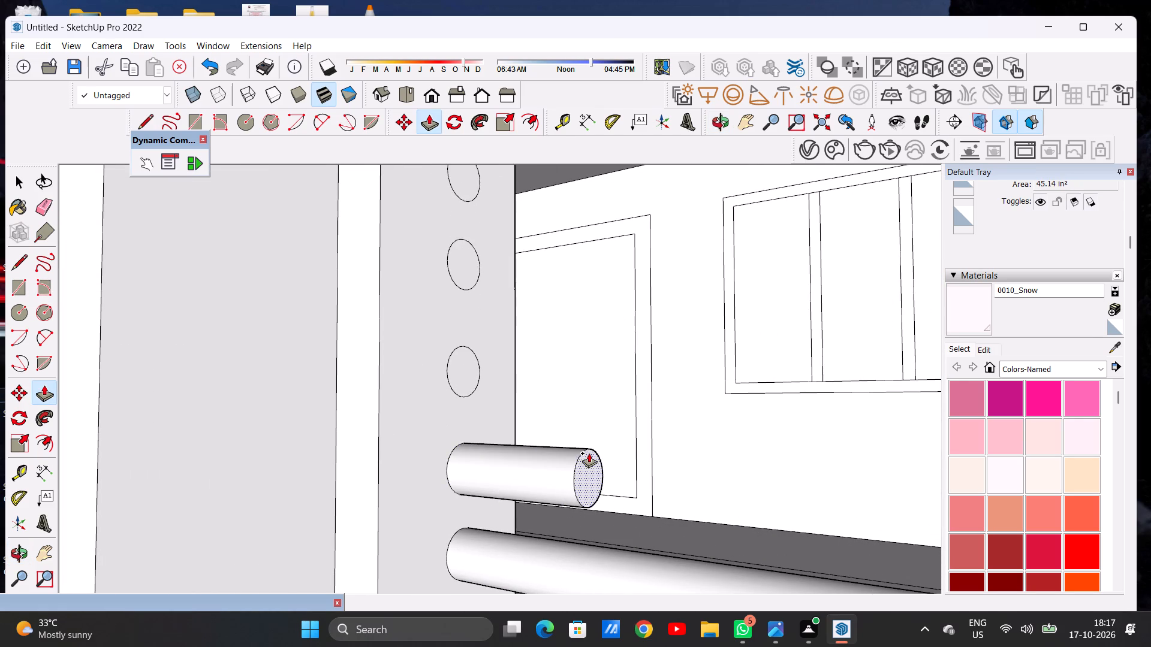
scroll(592, 445, "down", 16)
middle_click_drag(655, 449, 663, 448)
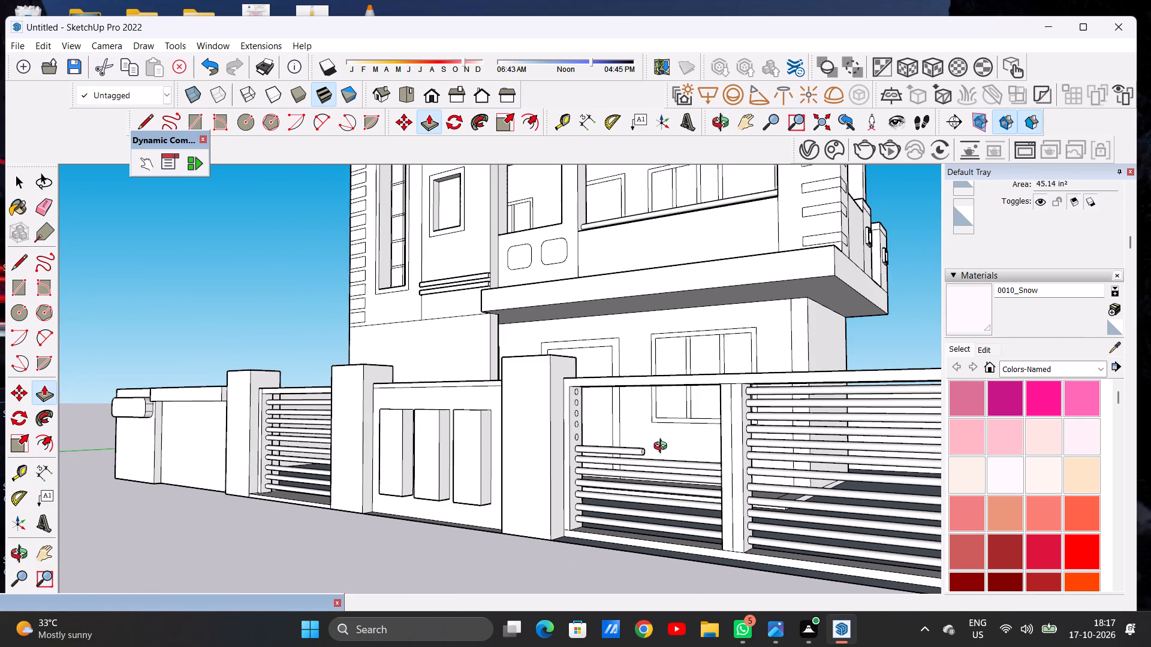
middle_click_drag(663, 448, 793, 428)
scroll(788, 424, "up", 3)
middle_click_drag(731, 429, 822, 439)
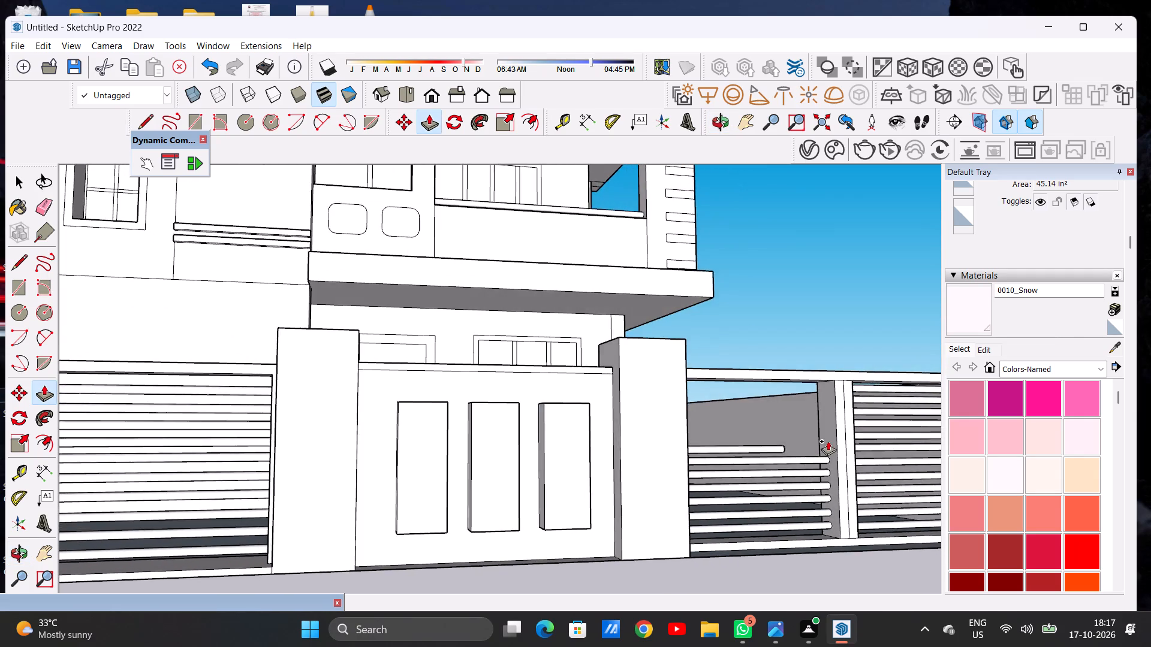
scroll(831, 445, "up", 11)
left_click(819, 424)
Push/Pull the eighth circle from the bottom on the side post by the panelled wall's pillar into a bar reaching the centre post.
scroll(720, 448, "down", 2)
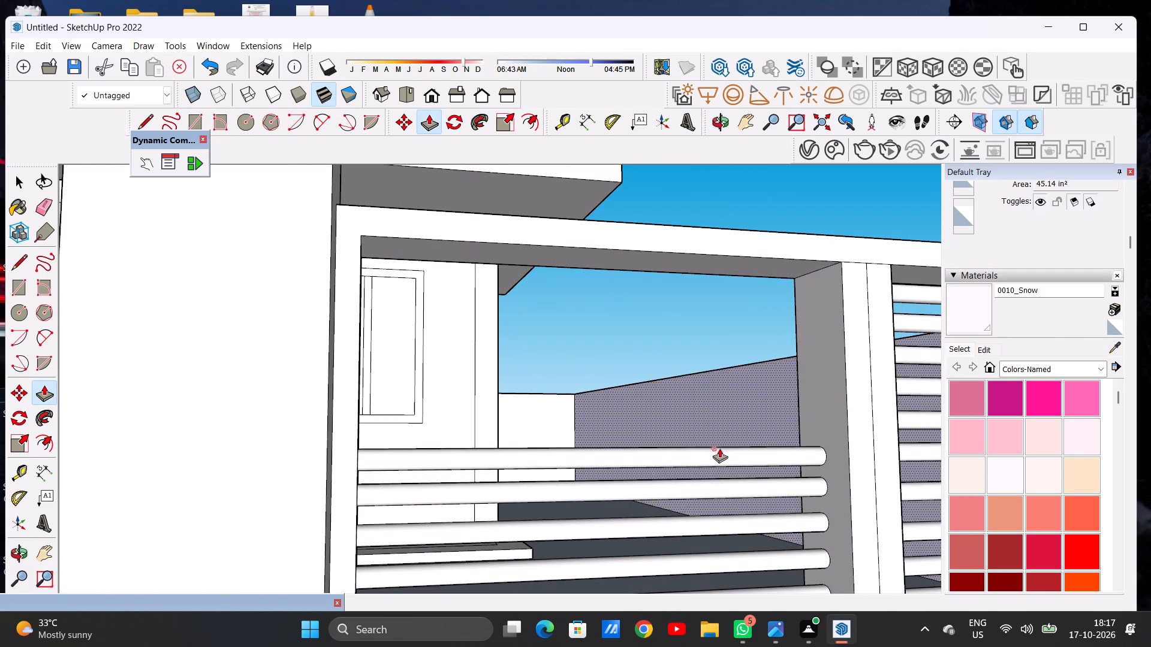
scroll(719, 448, "down", 10)
middle_click_drag(704, 449, 468, 513)
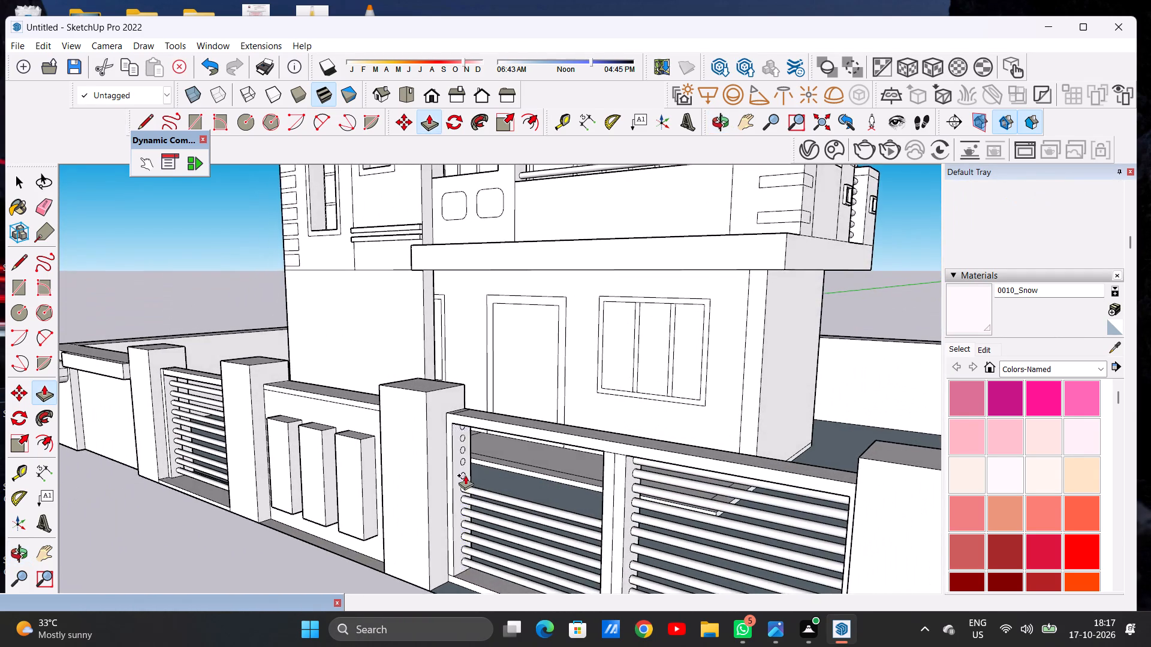
scroll(465, 475, "up", 19)
left_click(461, 474)
scroll(612, 487, "down", 3)
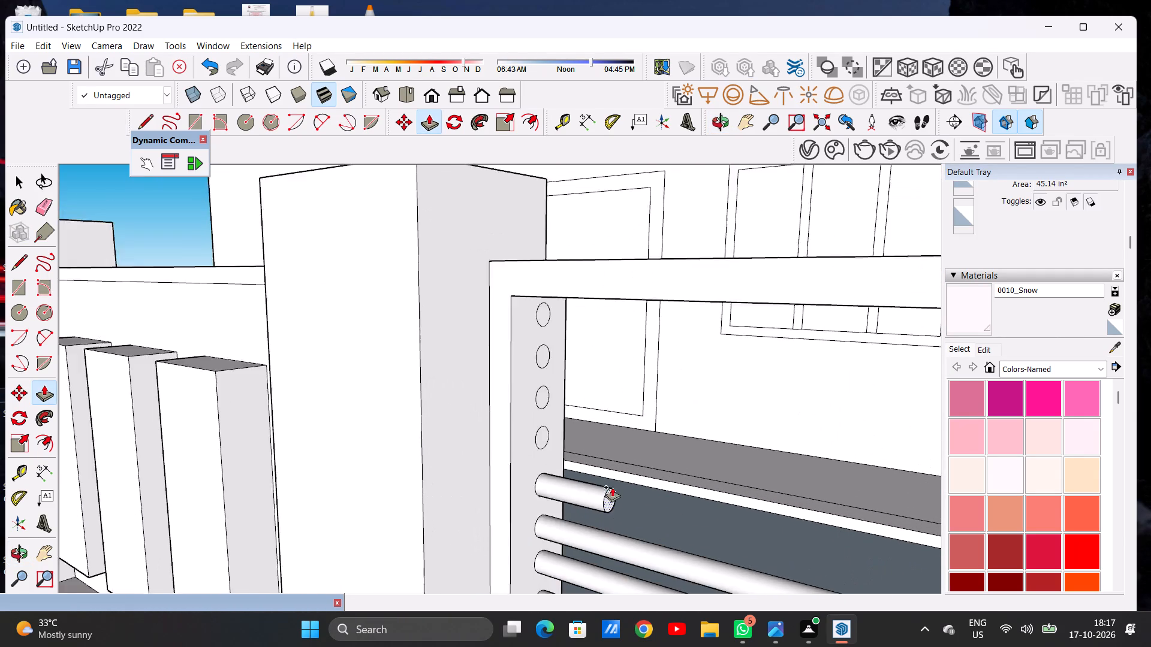
scroll(612, 487, "down", 17)
middle_click_drag(671, 474, 794, 456)
scroll(725, 451, "up", 6)
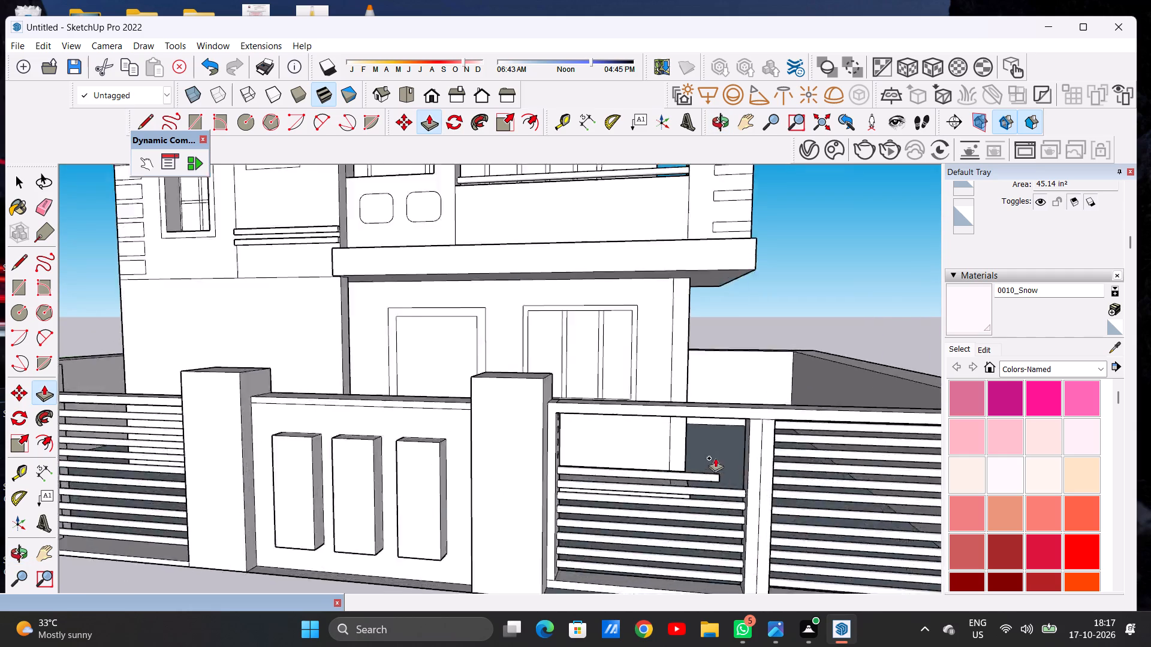
scroll(715, 458, "up", 1)
middle_click_drag(685, 464, 863, 434)
scroll(867, 434, "up", 10)
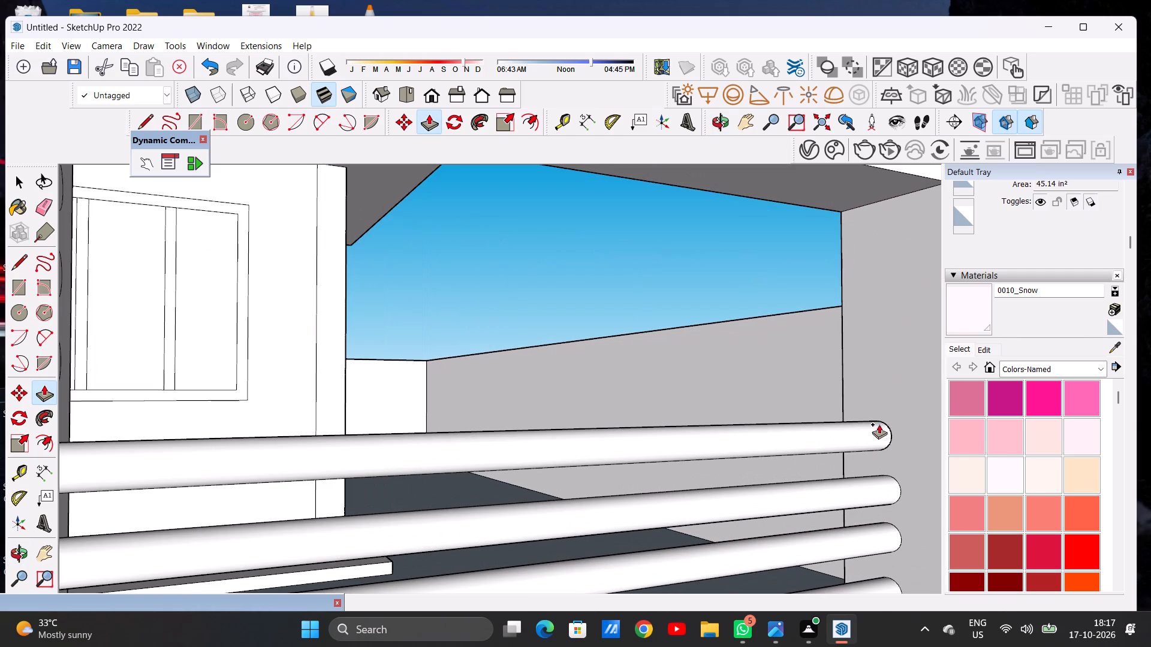
left_click(884, 397)
Push/Pull the ninth circle from the bottom on the side post by the panelled wall's pillar into a bar reaching the centre post.
scroll(622, 469, "down", 15)
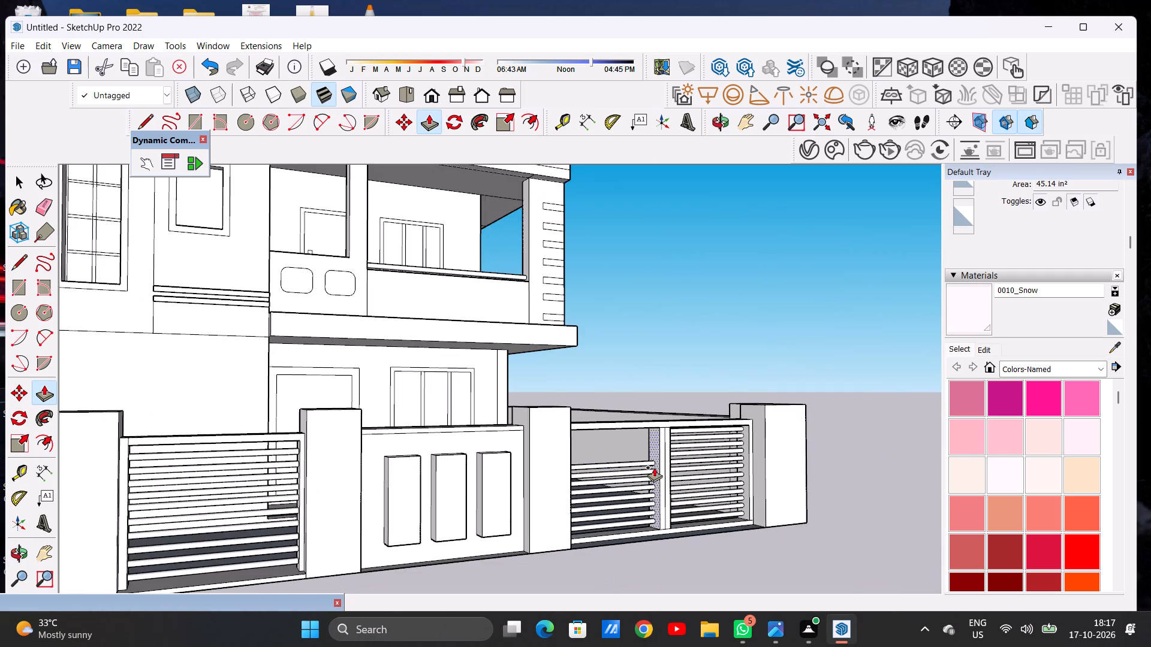
middle_click_drag(653, 467, 405, 479)
scroll(449, 462, "up", 16)
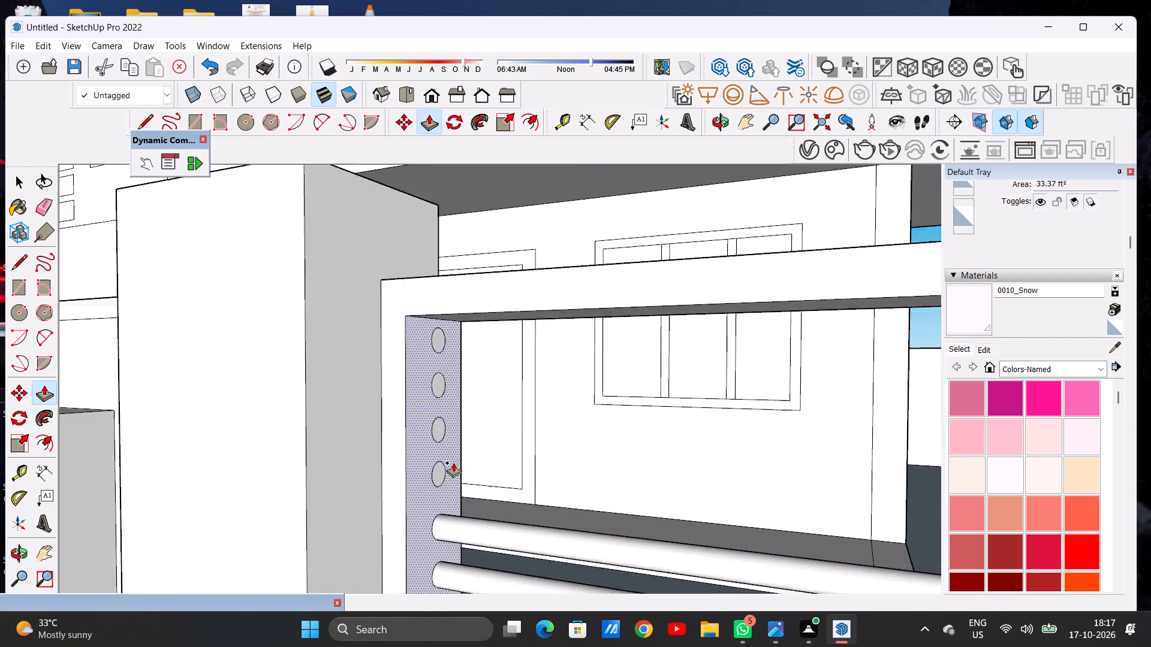
scroll(453, 462, "up", 6)
left_click(439, 471)
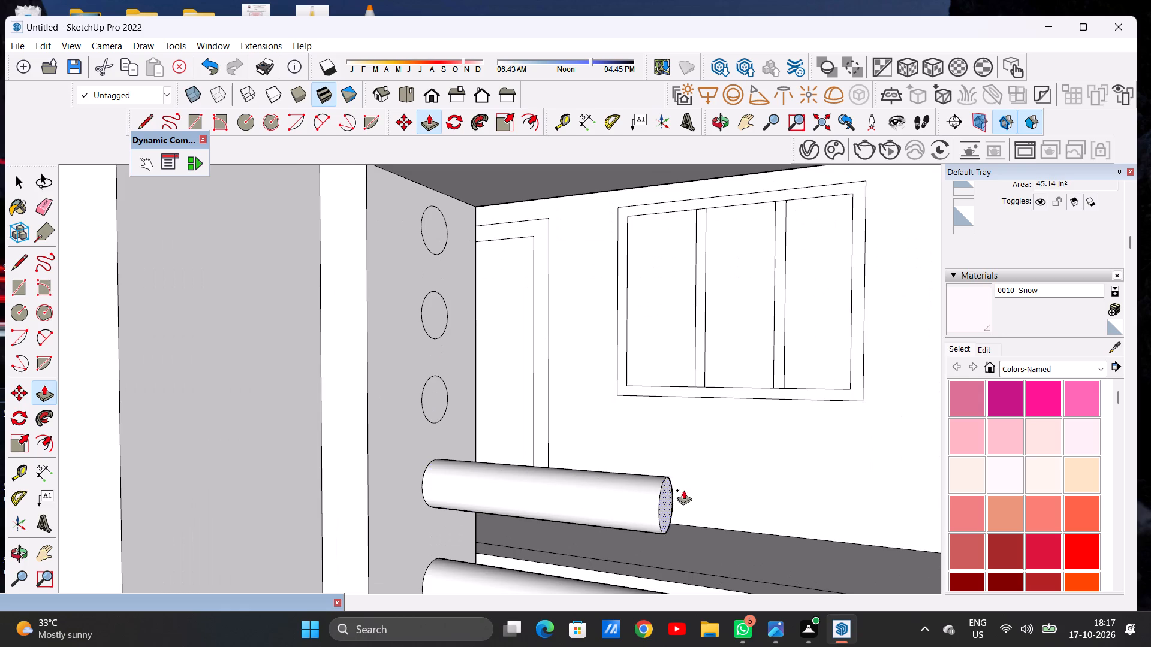
scroll(594, 485, "down", 14)
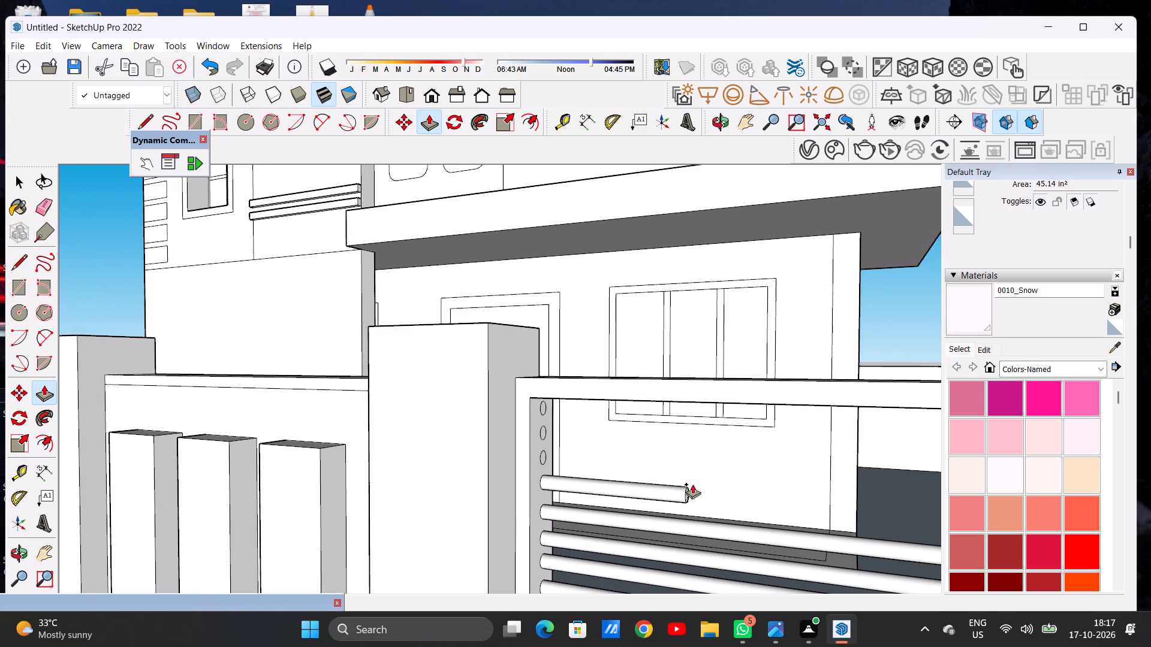
middle_click_drag(692, 484, 734, 476)
scroll(638, 480, "down", 9)
middle_click_drag(790, 475, 818, 470)
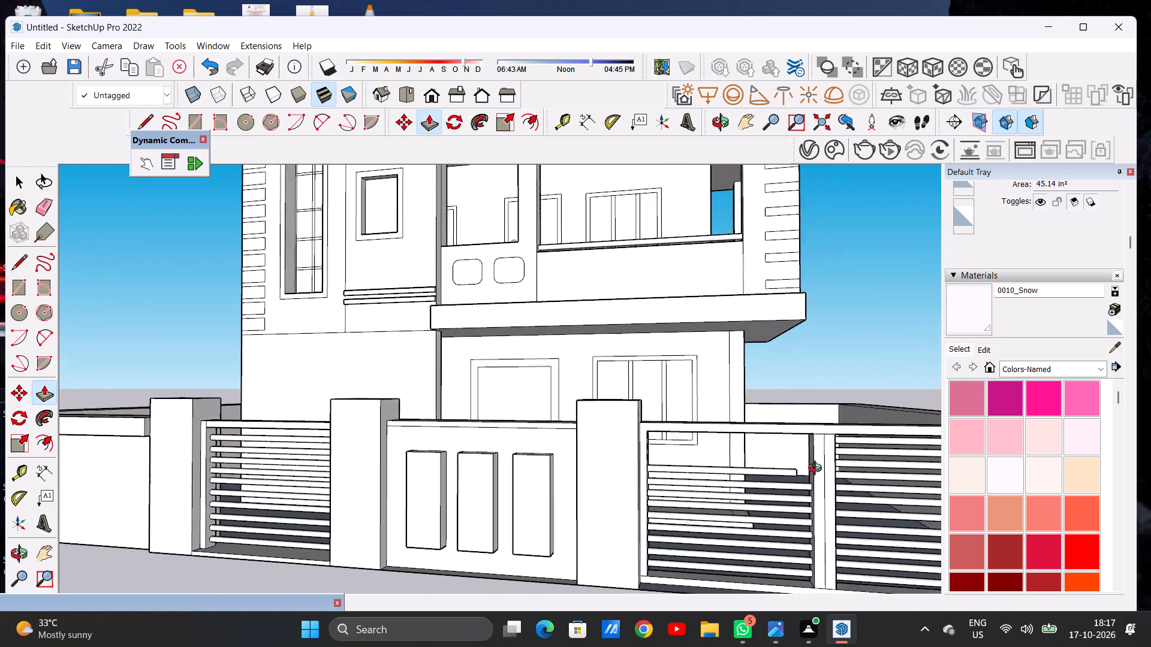
middle_click_drag(818, 470, 821, 468)
scroll(803, 458, "up", 6)
scroll(802, 467, "down", 5)
middle_click_drag(817, 474, 820, 474)
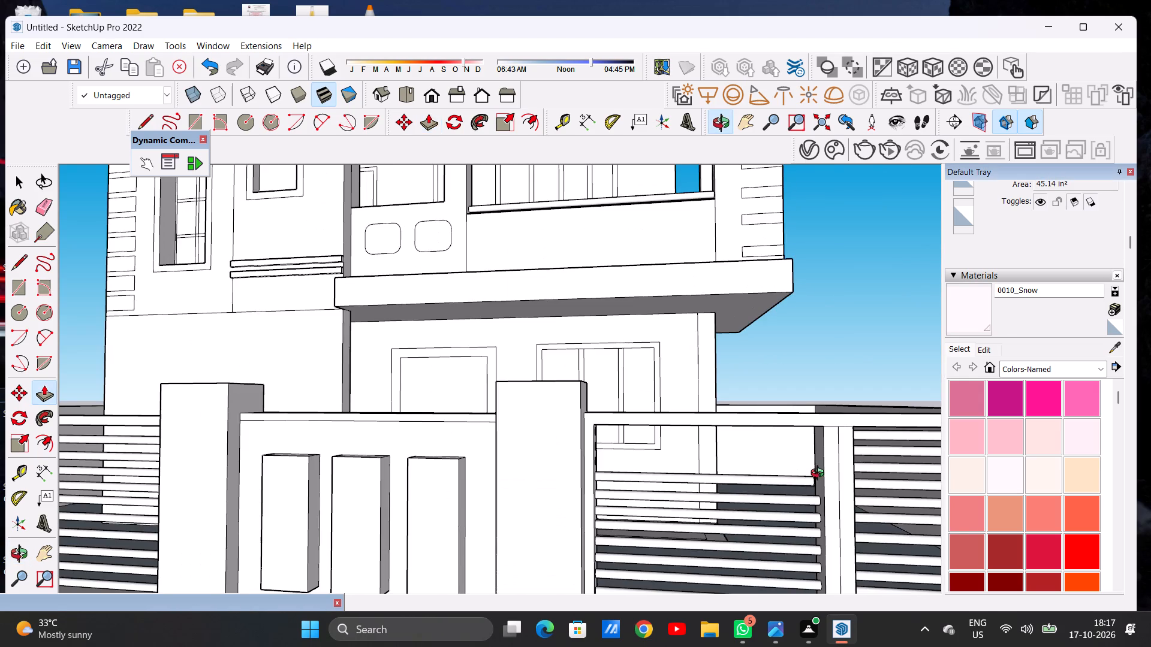
middle_click_drag(820, 474, 872, 471)
scroll(799, 470, "up", 14)
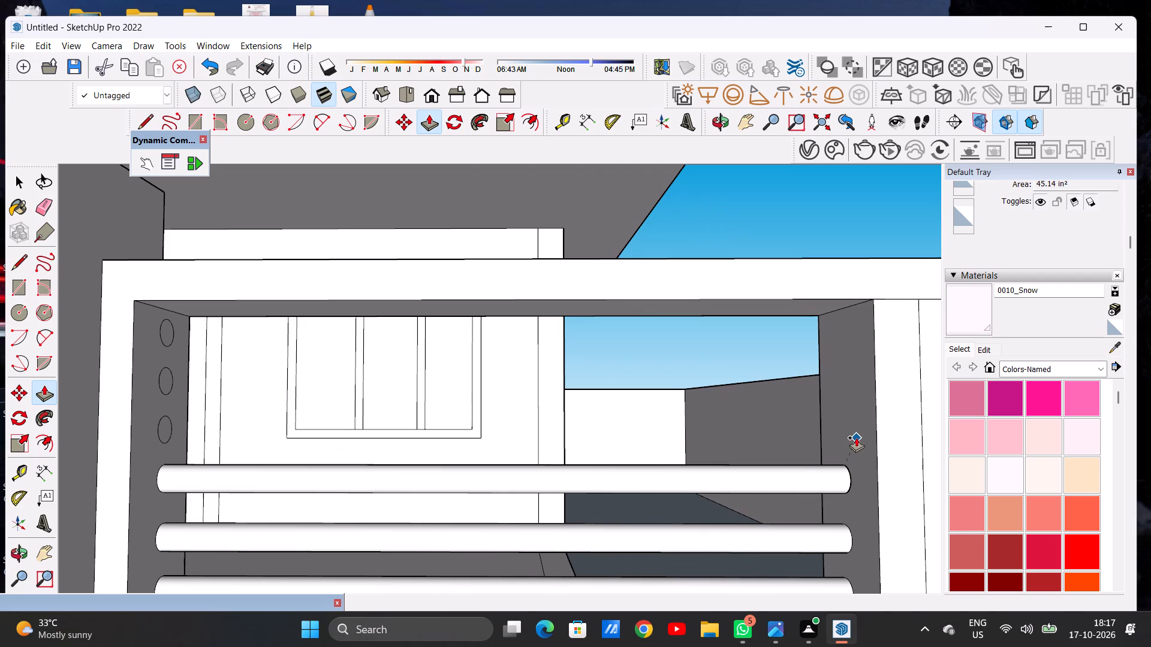
left_click(856, 437)
Push/Pull the tenth circle from the bottom on the side post by the panelled wall's pillar into a bar reaching the centre post.
scroll(644, 477, "down", 15)
middle_click_drag(586, 464, 542, 472)
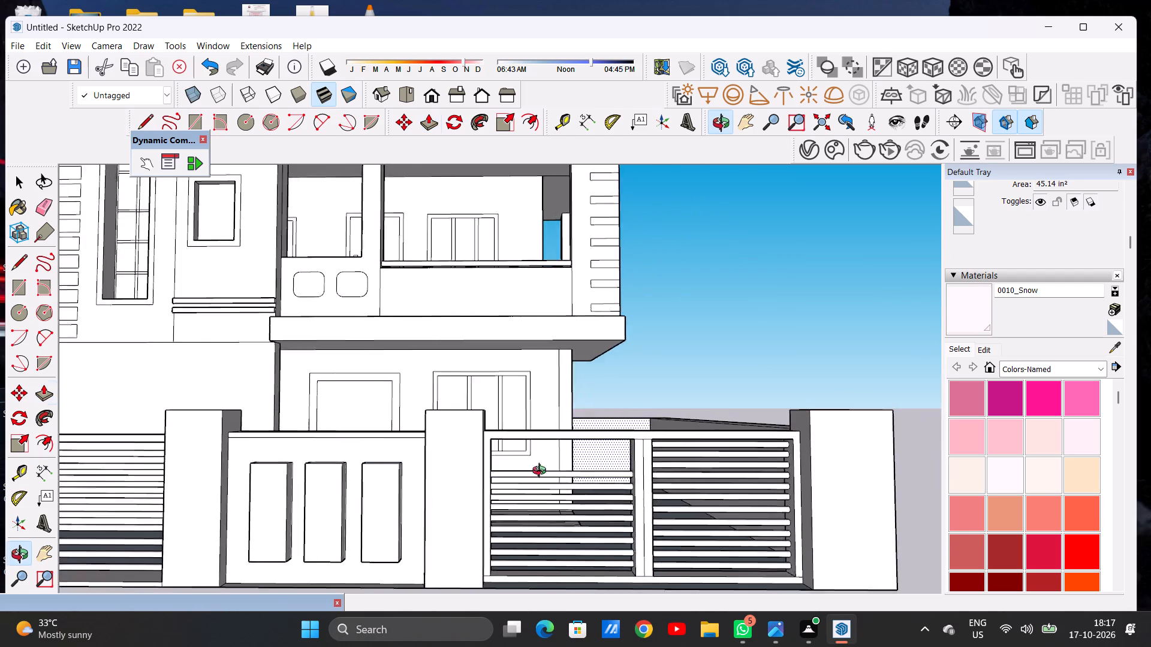
middle_click_drag(542, 472, 488, 487)
scroll(438, 468, "up", 5)
scroll(459, 475, "down", 6)
scroll(443, 477, "up", 3)
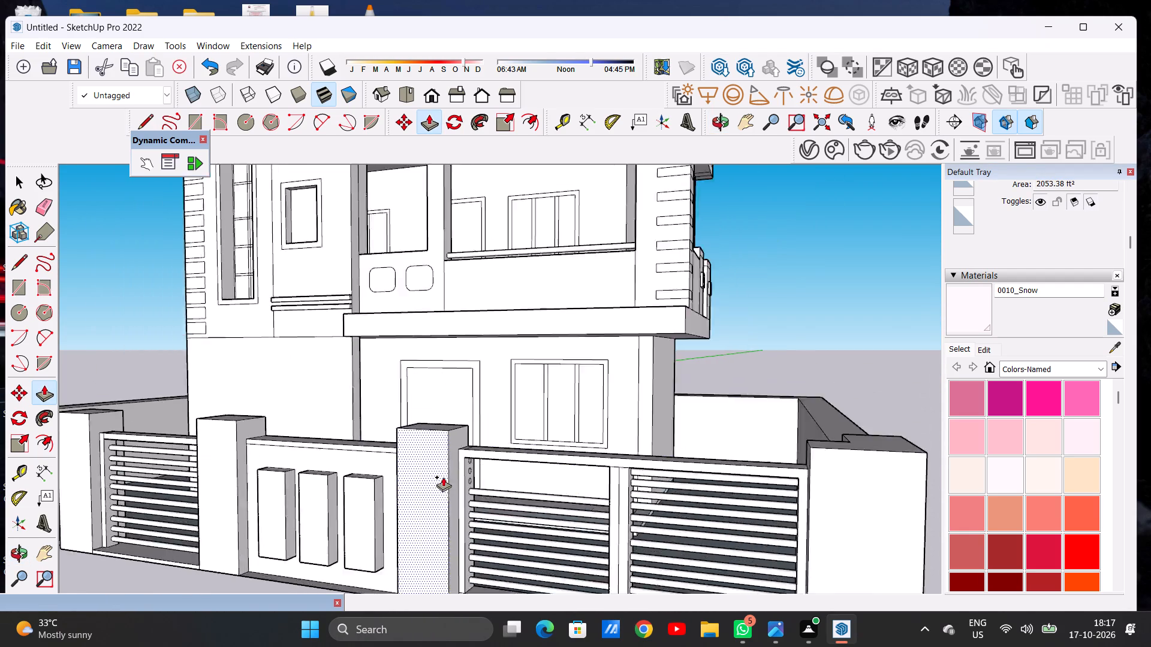
scroll(443, 477, "up", 4)
scroll(494, 480, "up", 20)
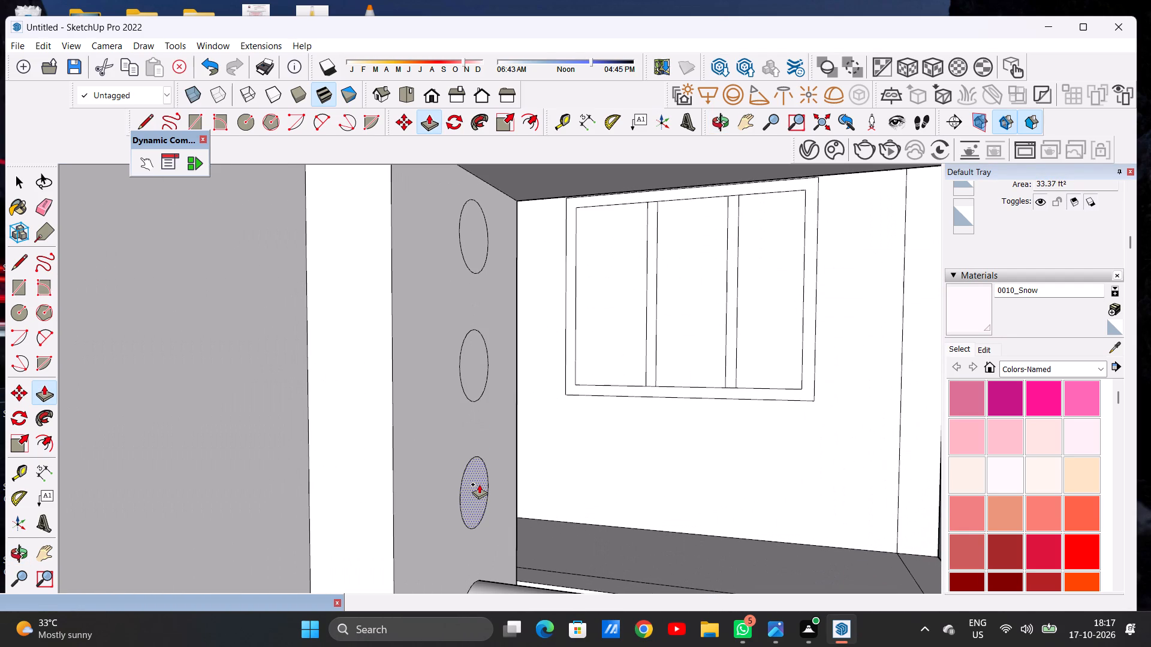
left_click(479, 484)
scroll(619, 489, "down", 10)
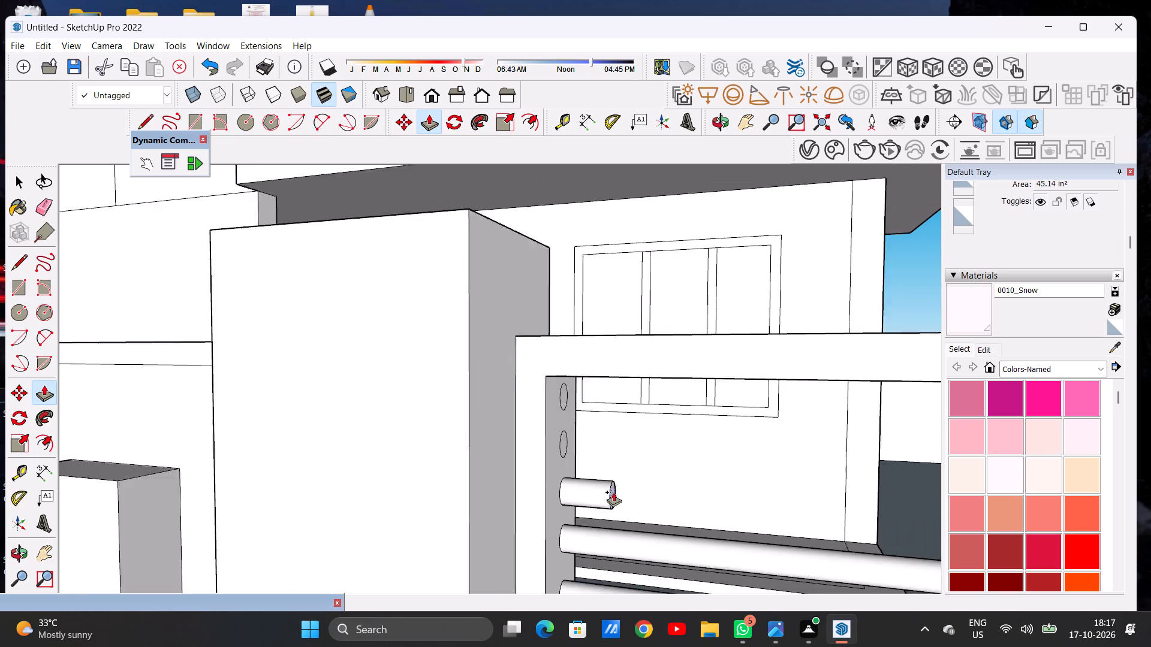
scroll(613, 492, "down", 17)
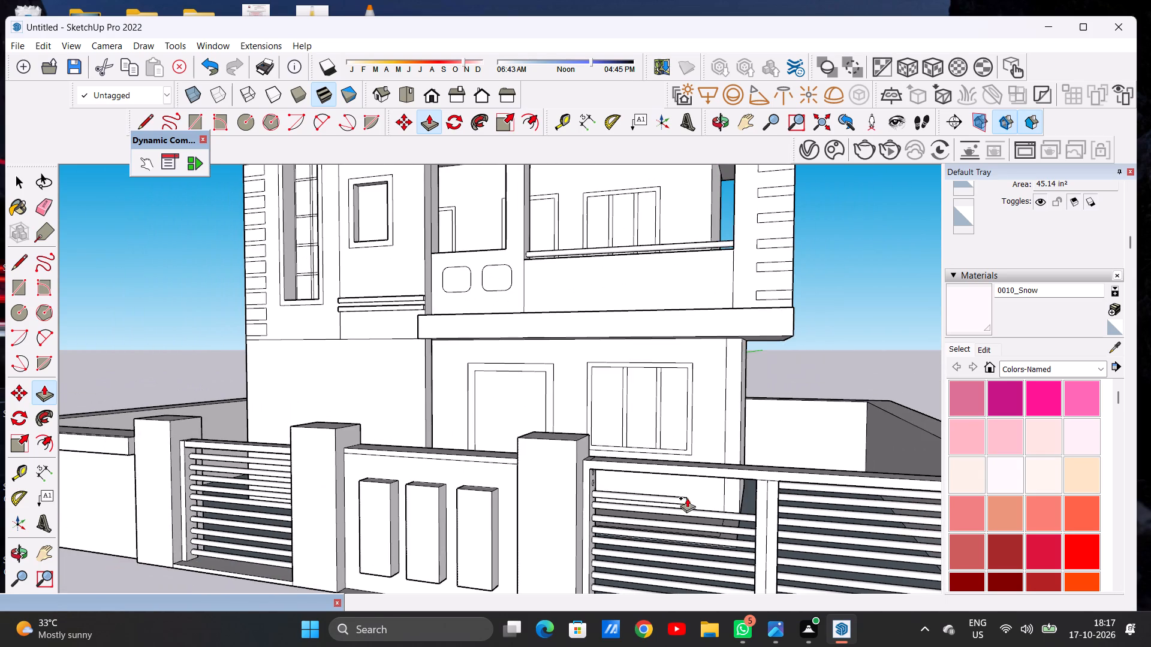
middle_click_drag(702, 494, 838, 470)
scroll(819, 470, "up", 10)
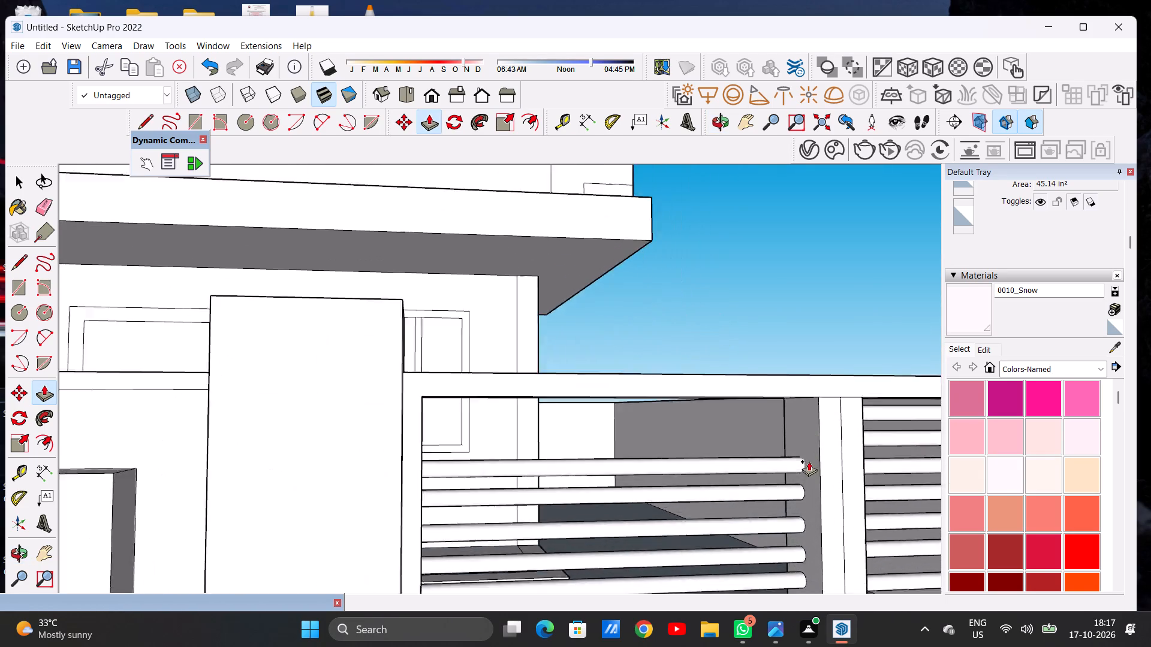
scroll(809, 461, "up", 9)
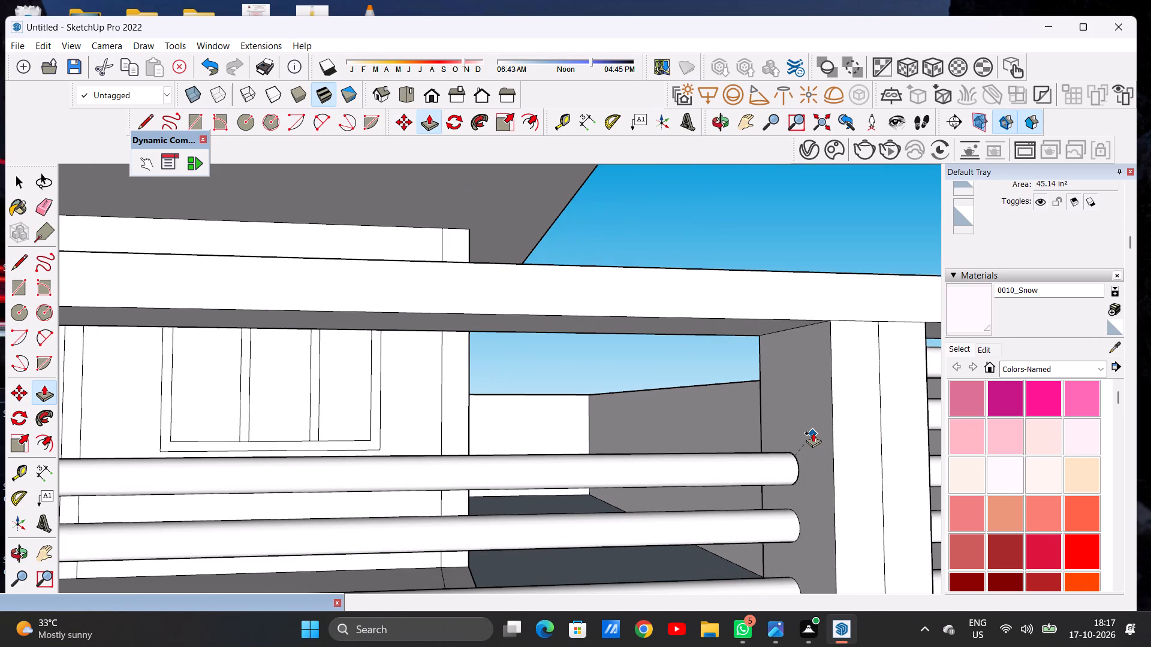
left_click(810, 433)
Push/Pull the second circle from the top on the side post by the panelled wall's pillar into a bar reaching the centre post.
scroll(573, 495, "down", 7)
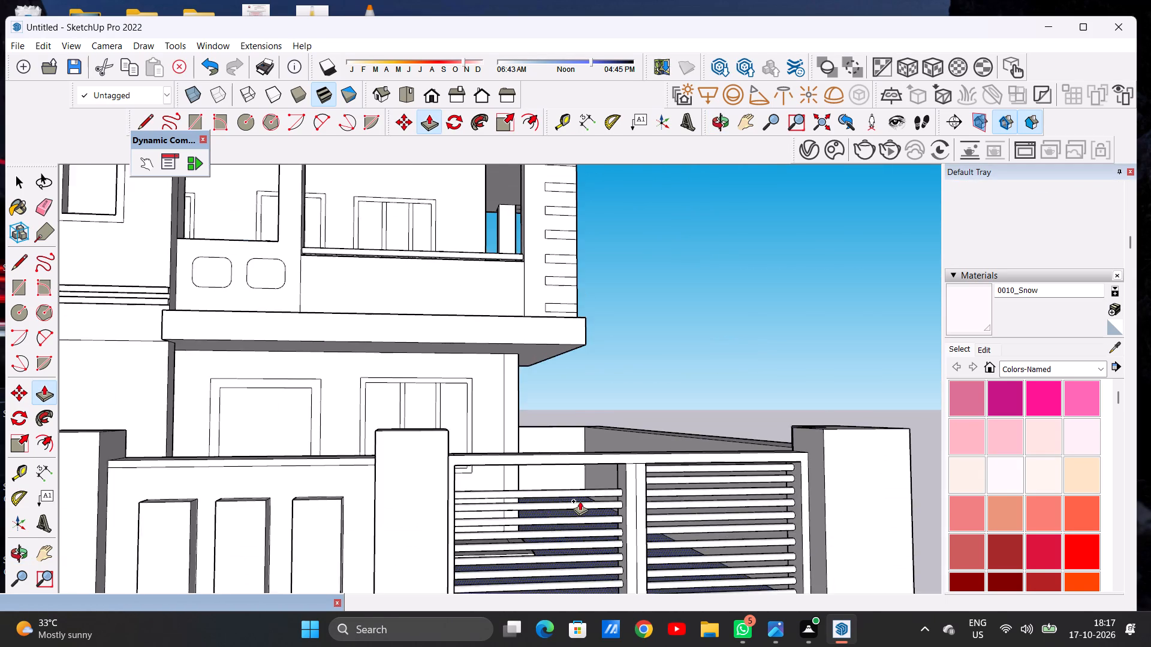
scroll(577, 486, "down", 2)
middle_click_drag(565, 479, 471, 487)
scroll(471, 489, "up", 6)
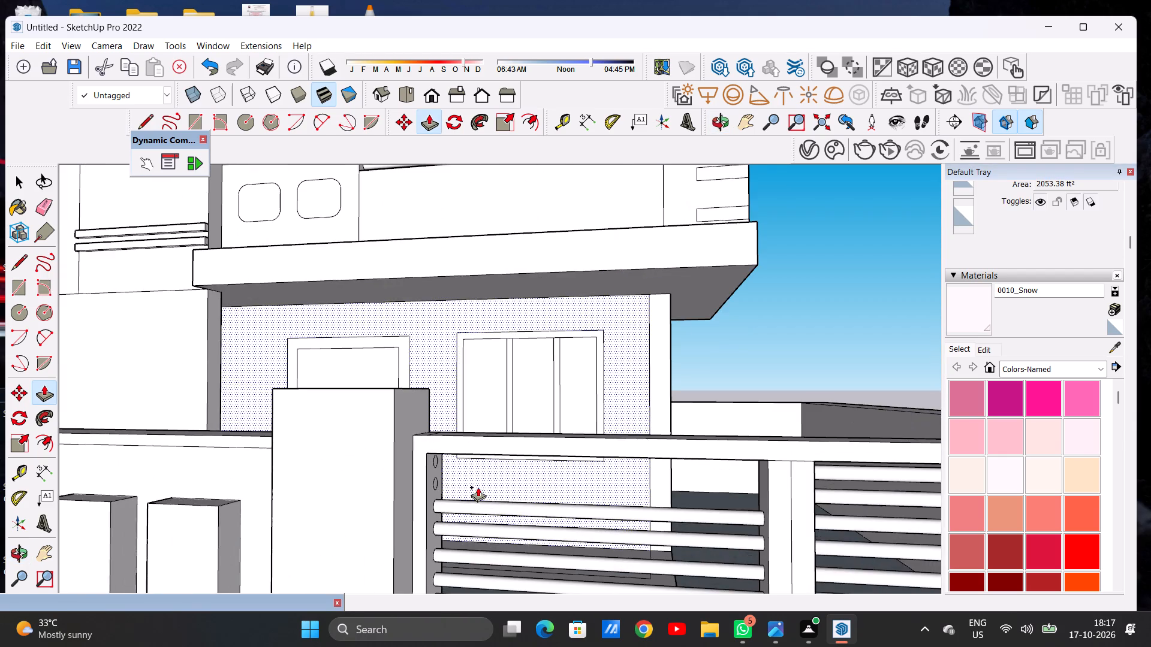
scroll(546, 483, "down", 7)
scroll(517, 483, "up", 20)
scroll(517, 483, "up", 1)
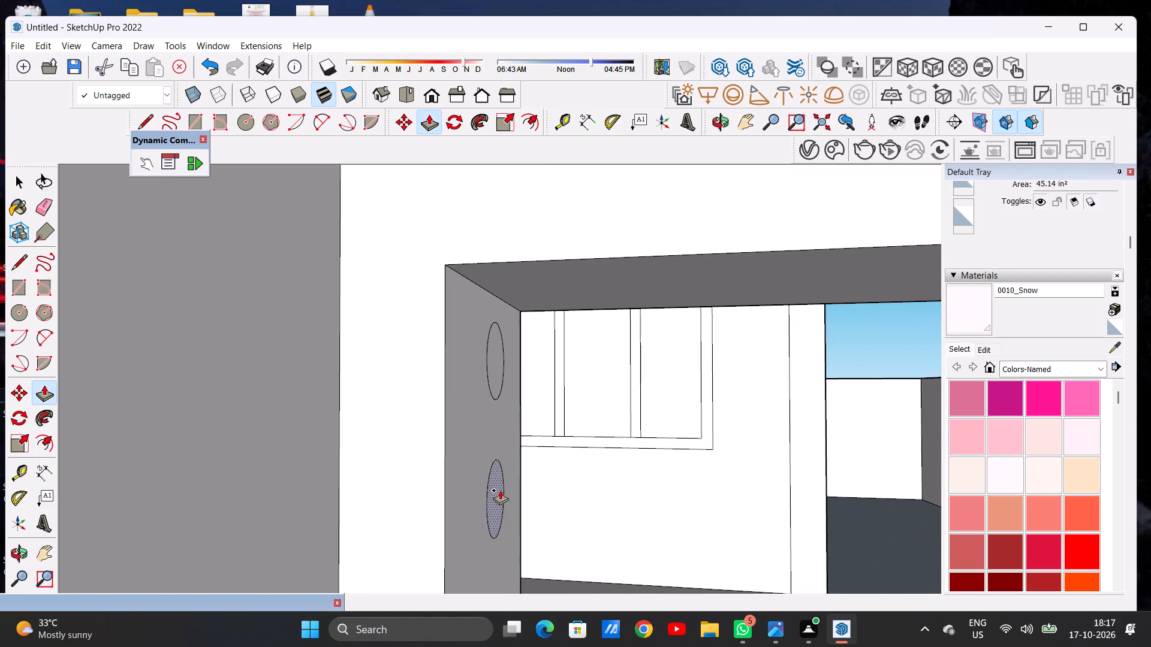
left_click(499, 492)
scroll(558, 501, "down", 7)
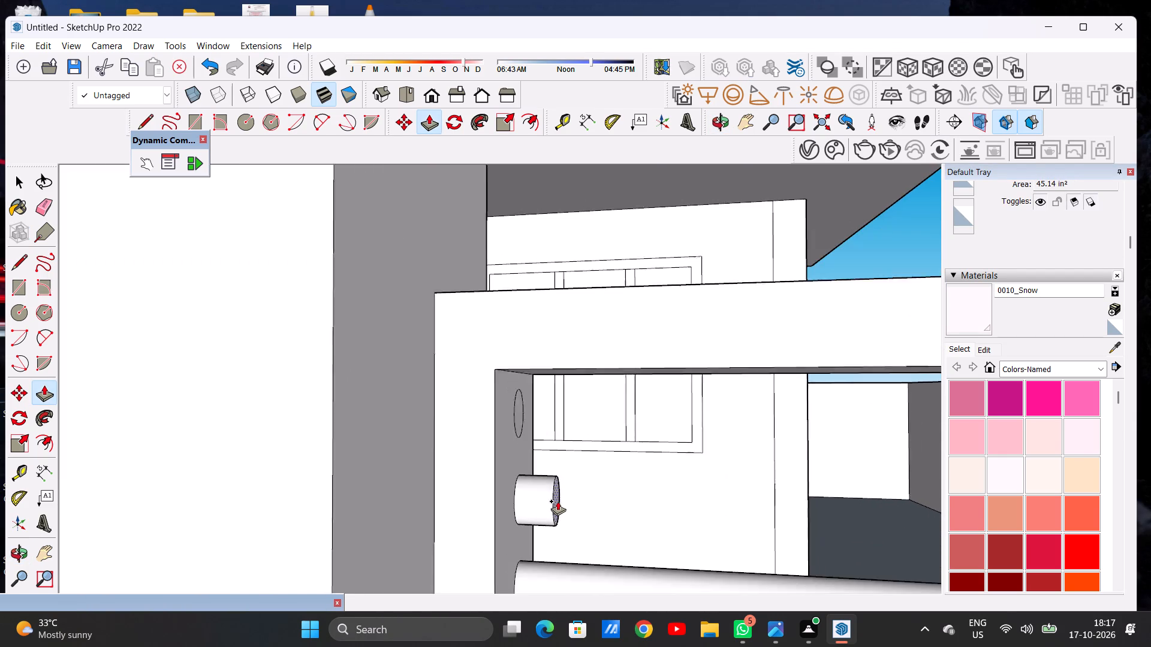
scroll(543, 492, "down", 6)
scroll(543, 492, "up", 1)
scroll(543, 492, "down", 9)
scroll(864, 486, "up", 4)
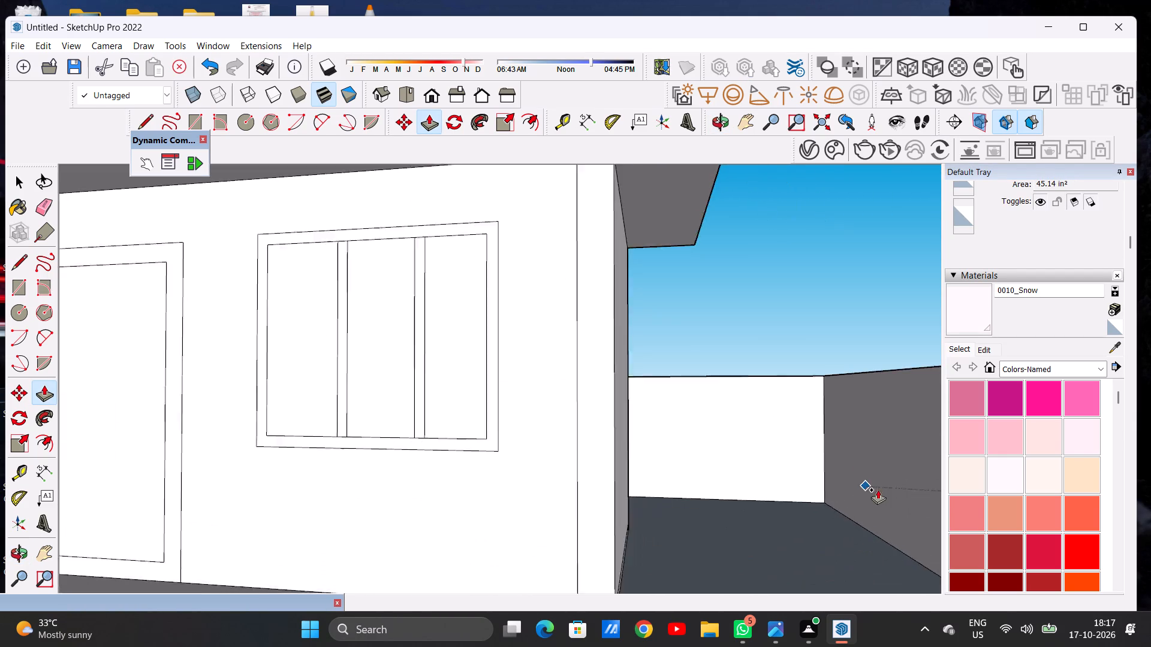
scroll(878, 489, "up", 1)
scroll(809, 495, "down", 4)
left_click(822, 494)
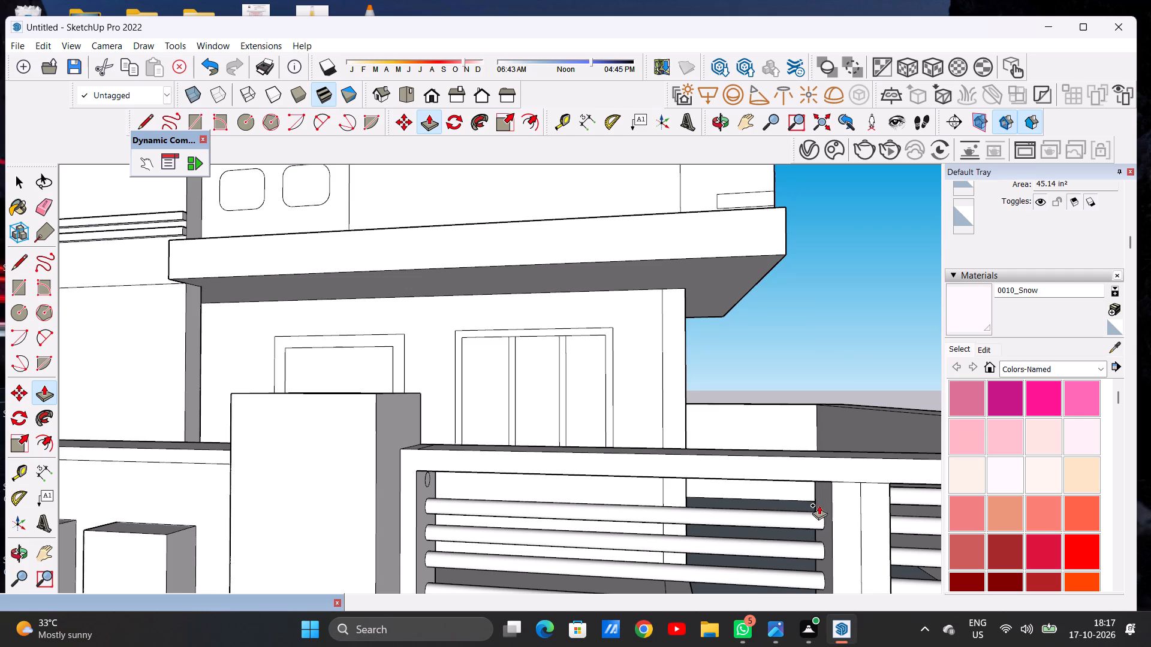
Push/Pull the topmost circle on the side post by the panelled wall's pillar into a bar reaching the centre post.
middle_click_drag(816, 513, 787, 522)
scroll(795, 523, "down", 3)
scroll(581, 510, "up", 2)
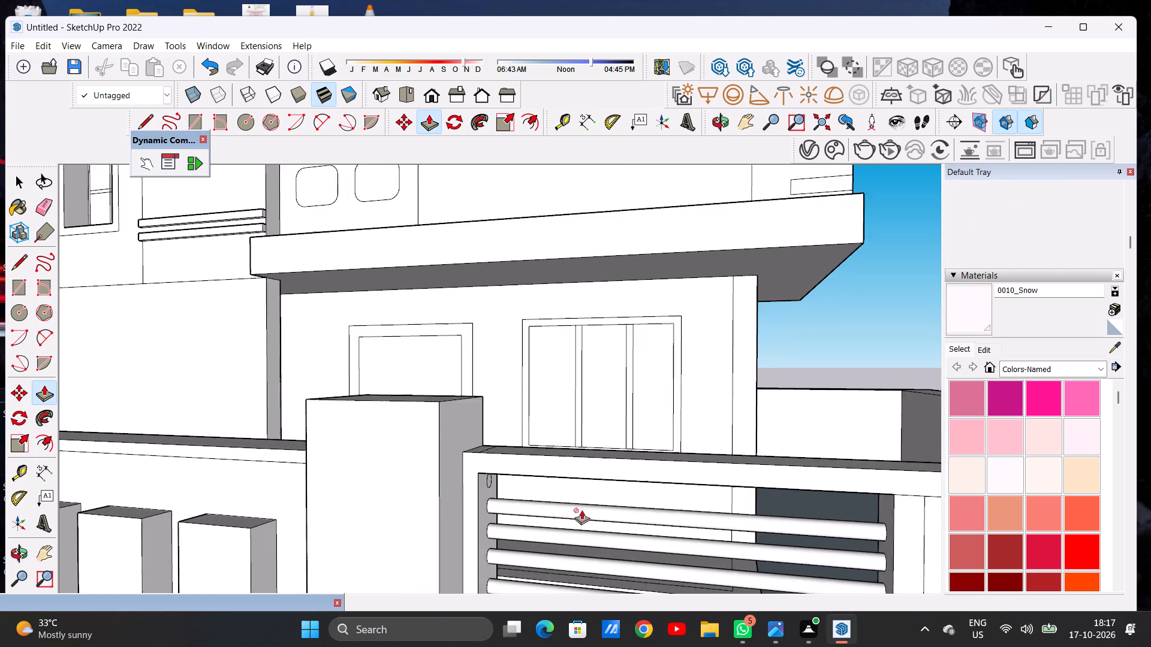
scroll(581, 510, "up", 4)
scroll(471, 468, "up", 11)
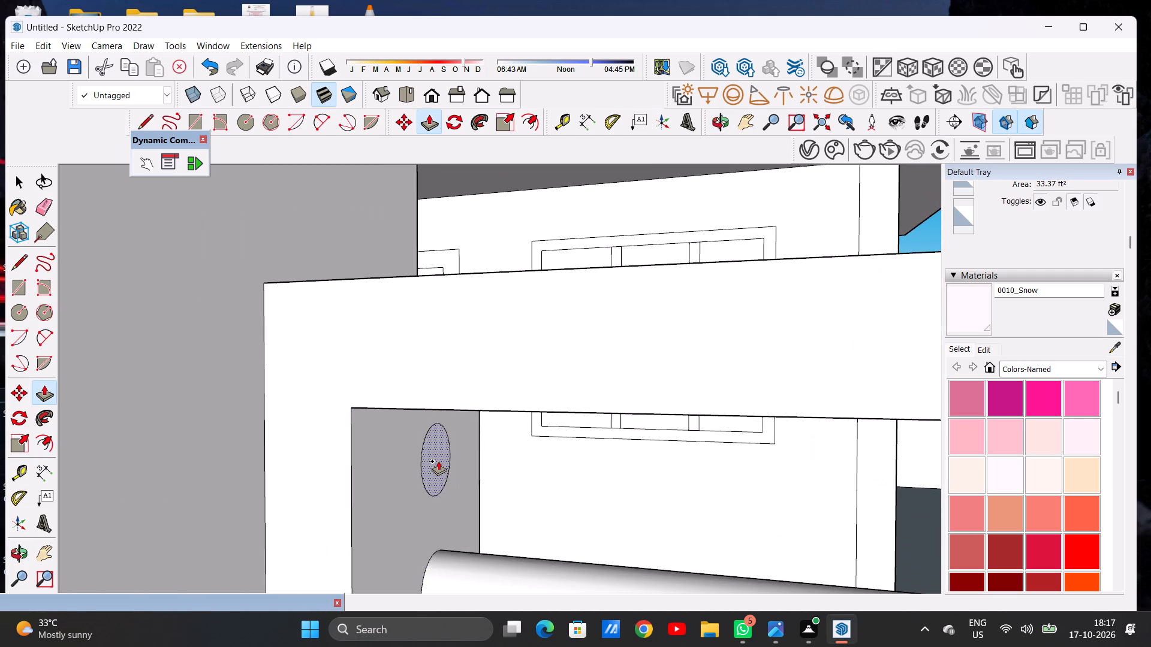
left_click(438, 461)
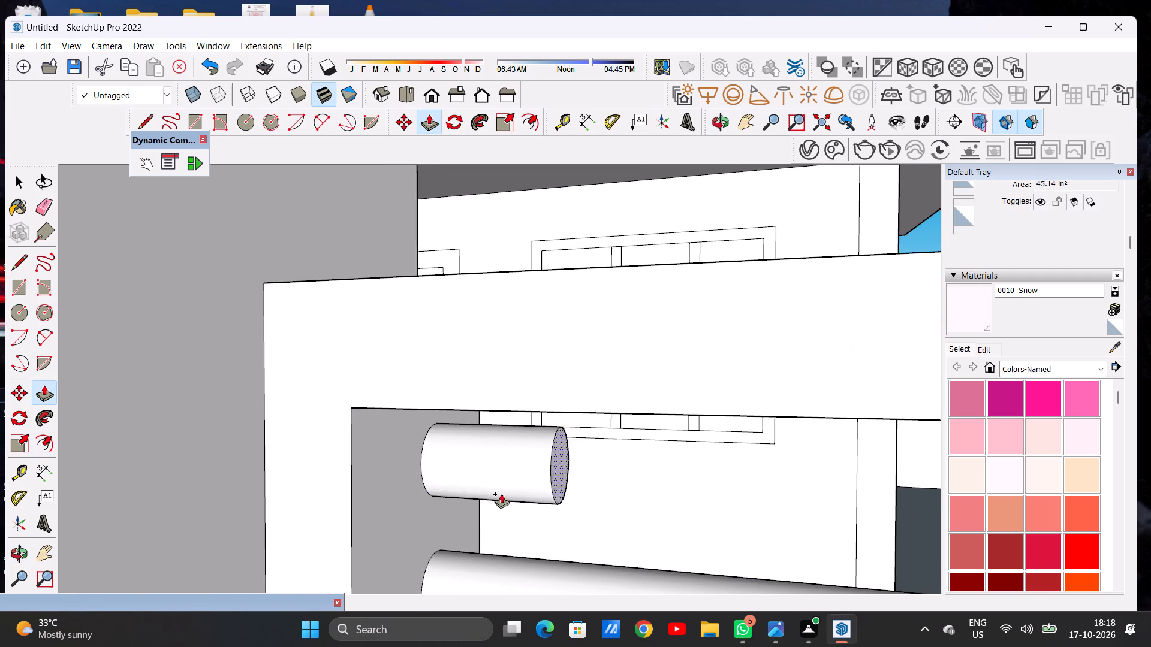
scroll(501, 494, "down", 8)
scroll(498, 492, "down", 15)
middle_click_drag(684, 500, 828, 468)
scroll(700, 494, "up", 11)
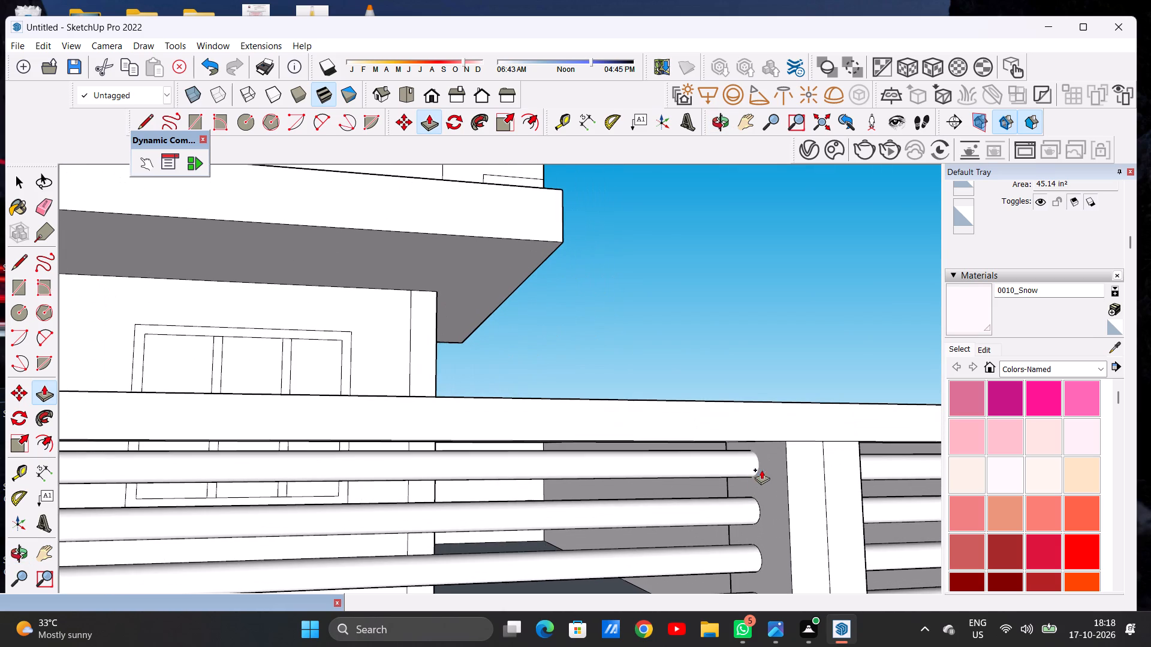
left_click(764, 456)
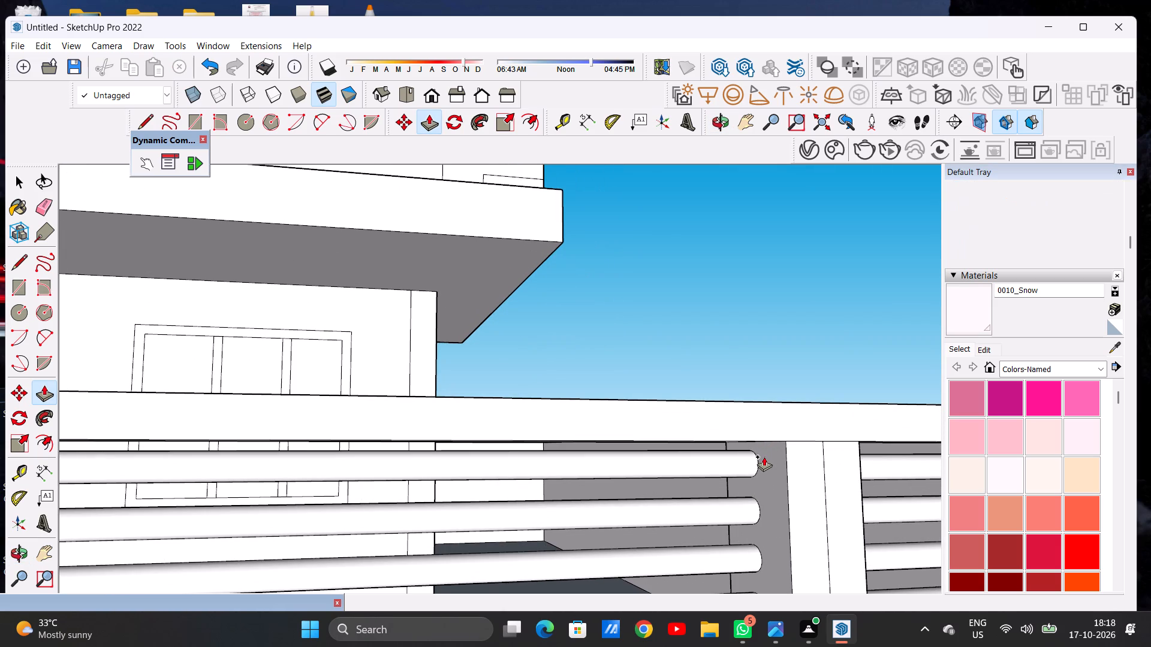
key("space")
Examine the double gate, the front boundary wall and the whole house from the front and from above.
scroll(621, 479, "down", 12)
scroll(518, 445, "up", 1)
scroll(518, 445, "down", 13)
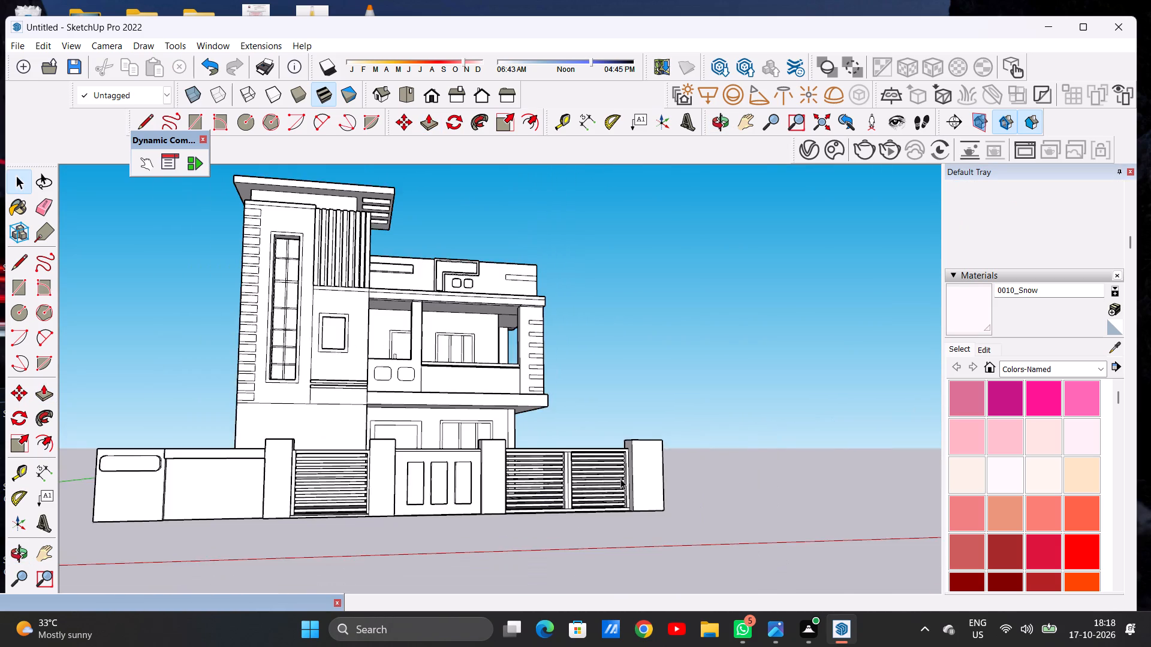
middle_click_drag(620, 479, 575, 506)
scroll(581, 527, "down", 5)
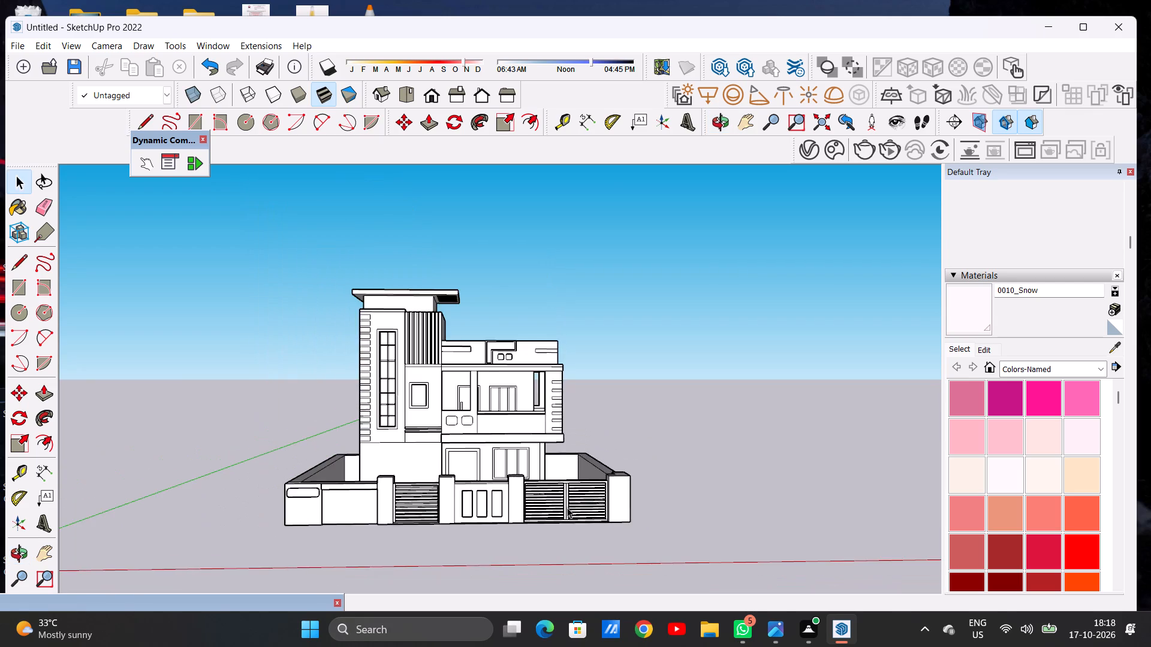
scroll(567, 507, "up", 4)
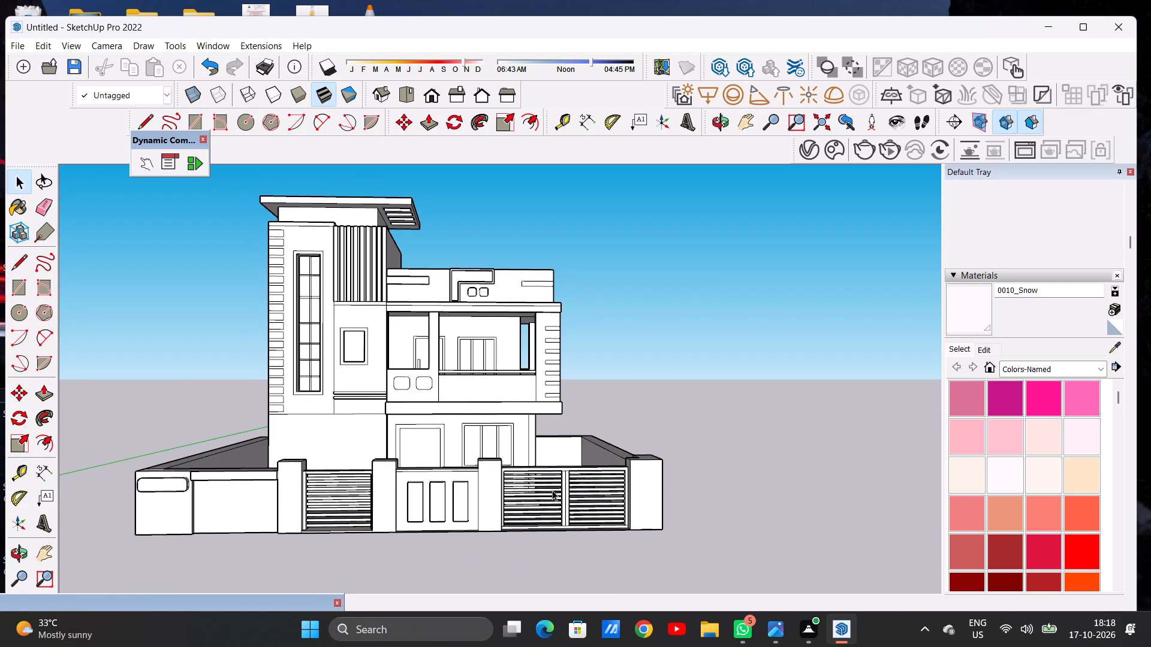
scroll(580, 477, "down", 5)
scroll(572, 424, "down", 6)
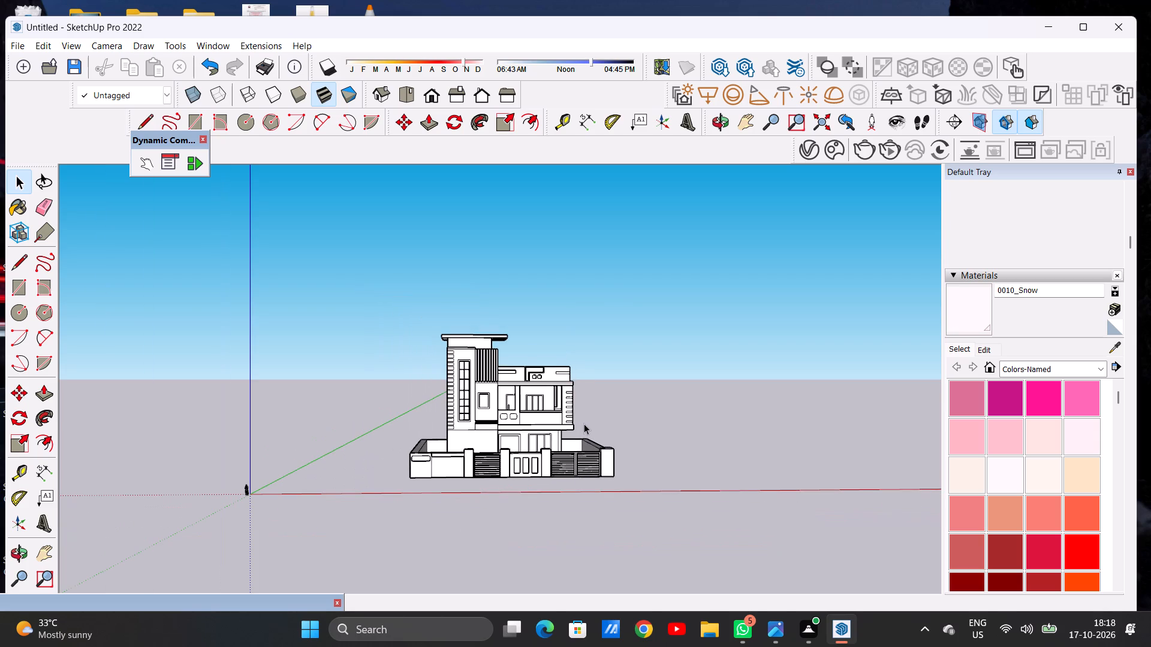
middle_click_drag(546, 452, 526, 507)
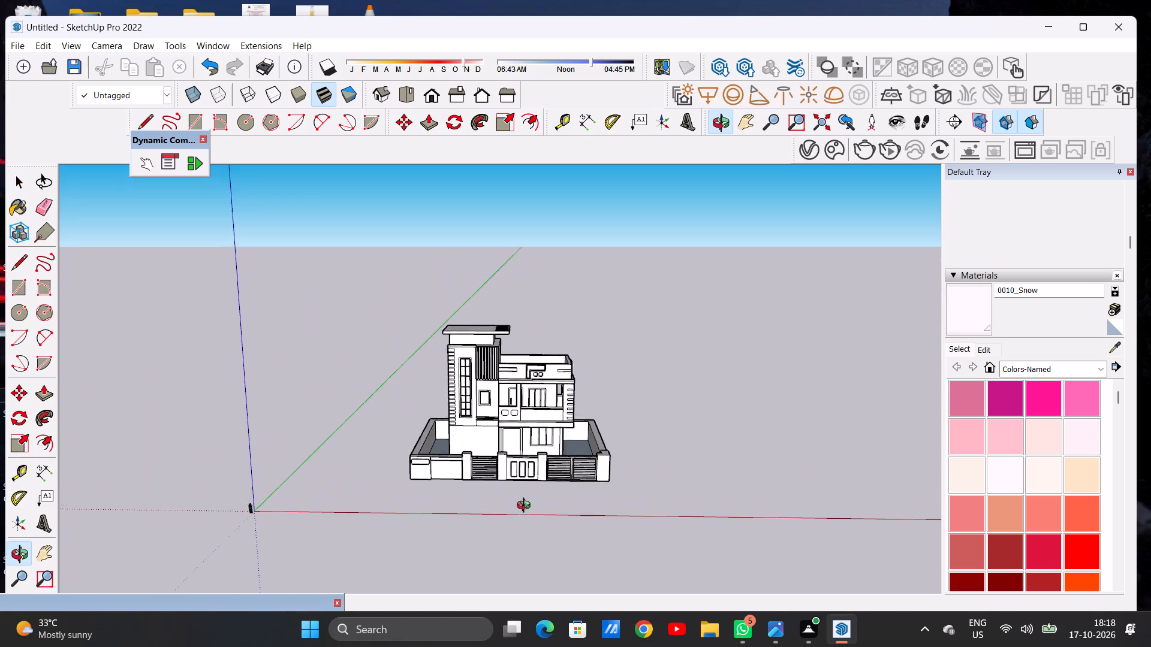
Paint the ground strip beneath the double gate with the white Color M00 from the Colors collection.
middle_click_drag(526, 507, 528, 510)
scroll(514, 487, "up", 6)
middle_click_drag(515, 393, 520, 420)
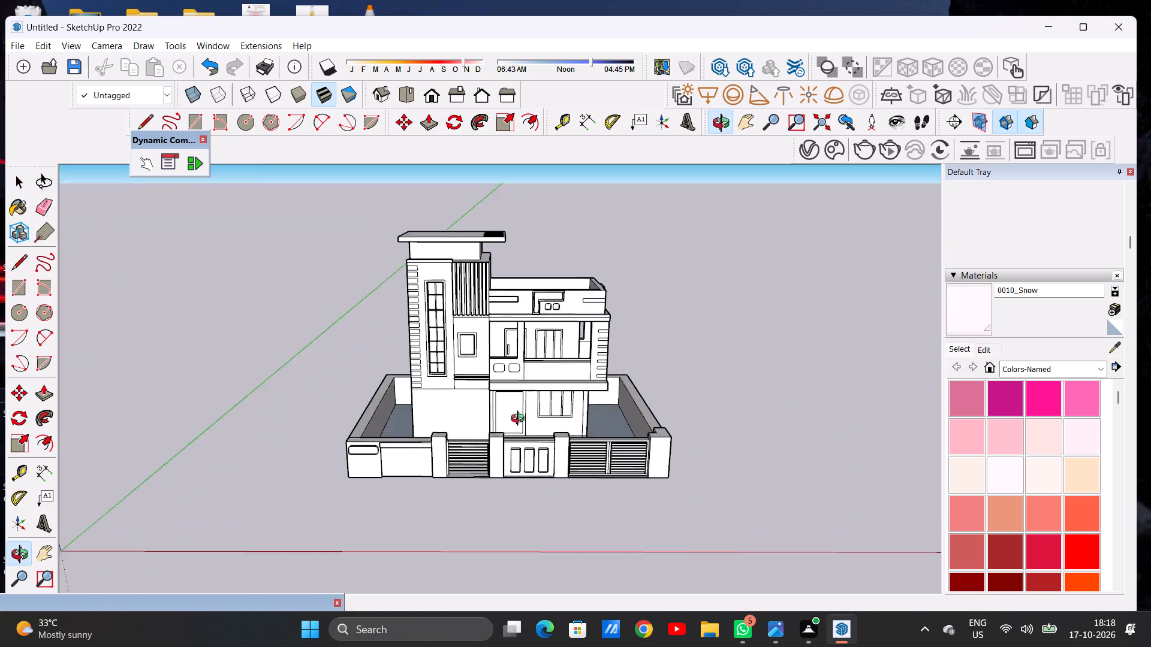
middle_click_drag(520, 420, 522, 533)
middle_click(522, 533)
scroll(567, 418, "up", 7)
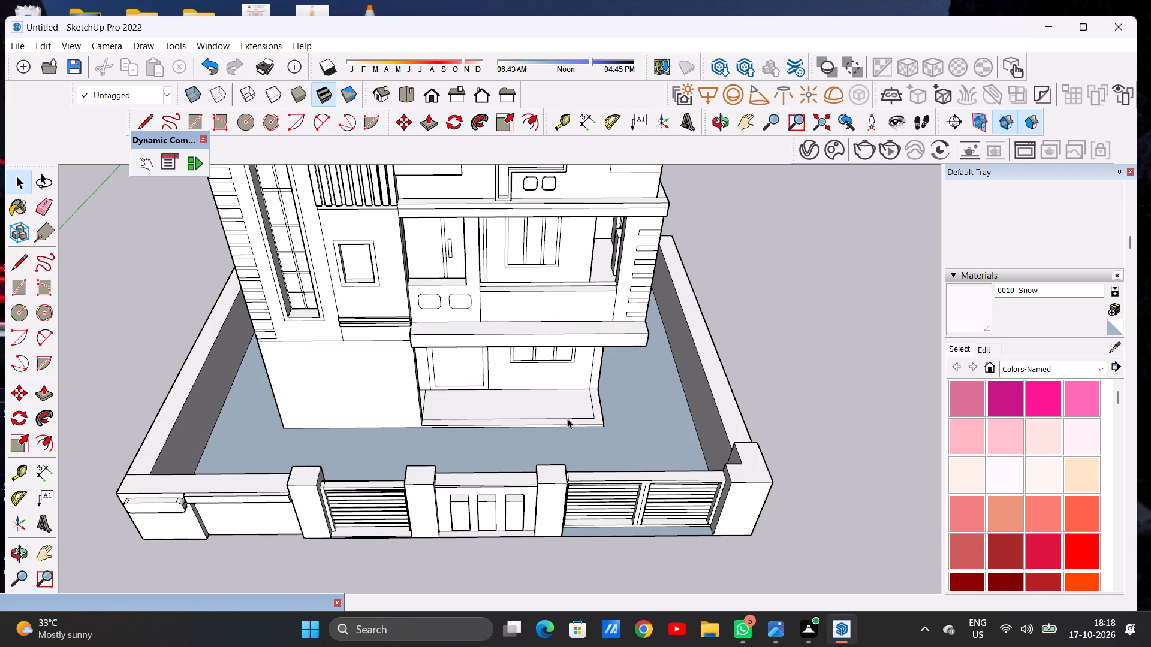
scroll(576, 403, "down", 4)
middle_click_drag(607, 408, 613, 470)
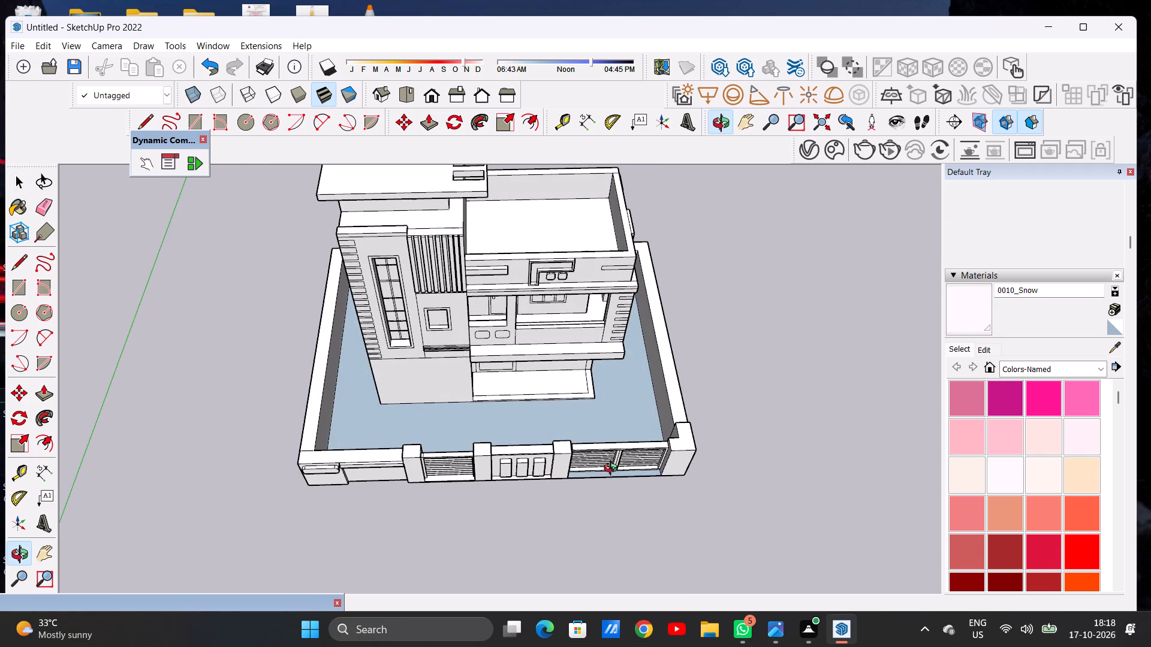
middle_click_drag(613, 470, 605, 486)
scroll(627, 483, "up", 6)
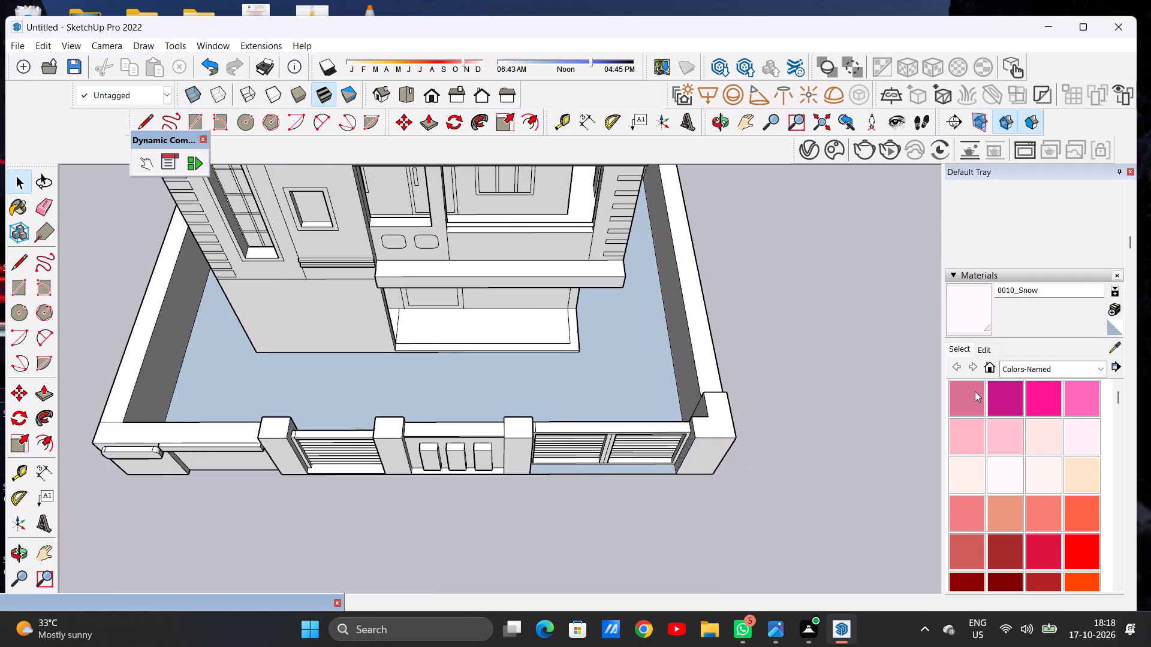
left_click(1019, 367)
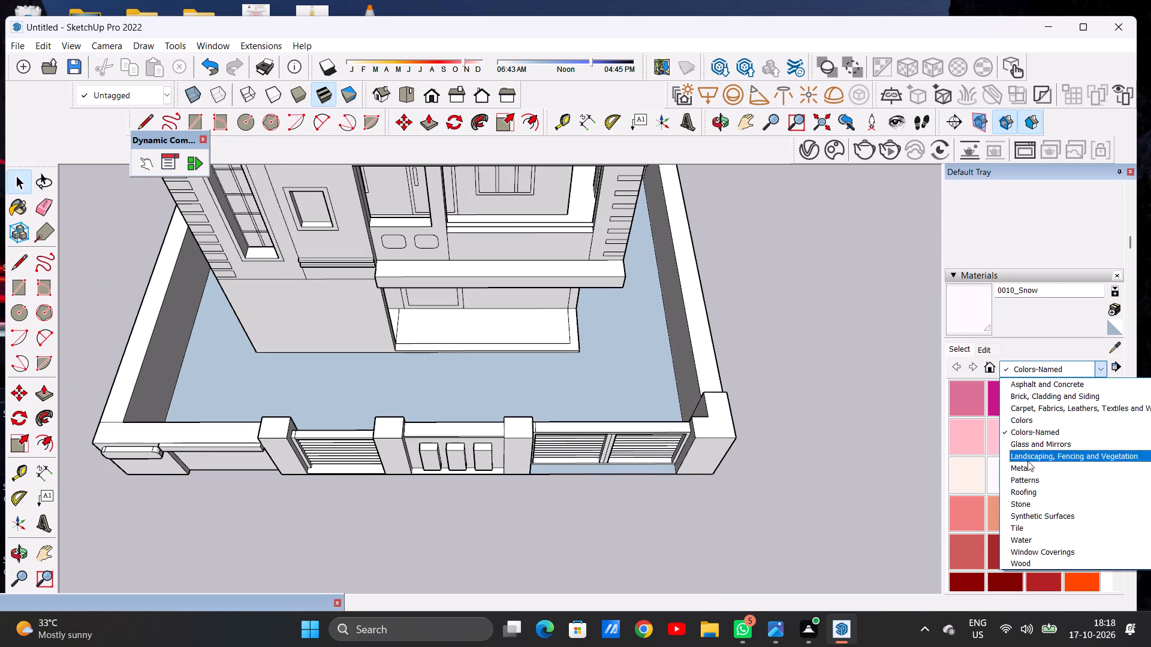
left_click(1022, 418)
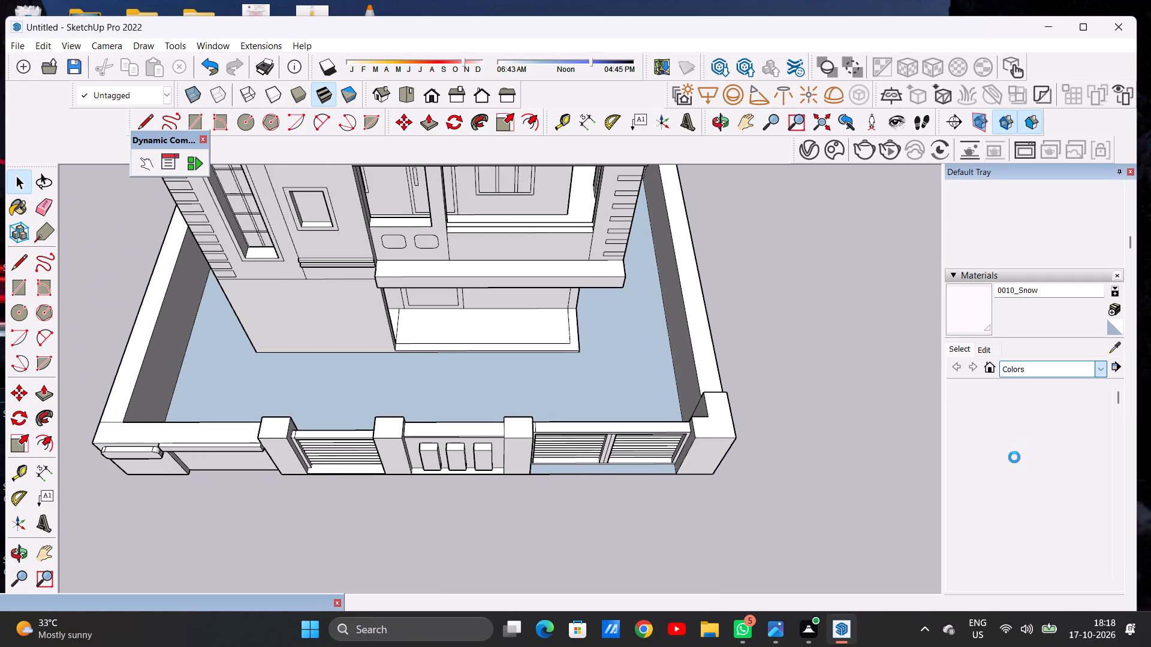
scroll(1010, 457, "down", 17)
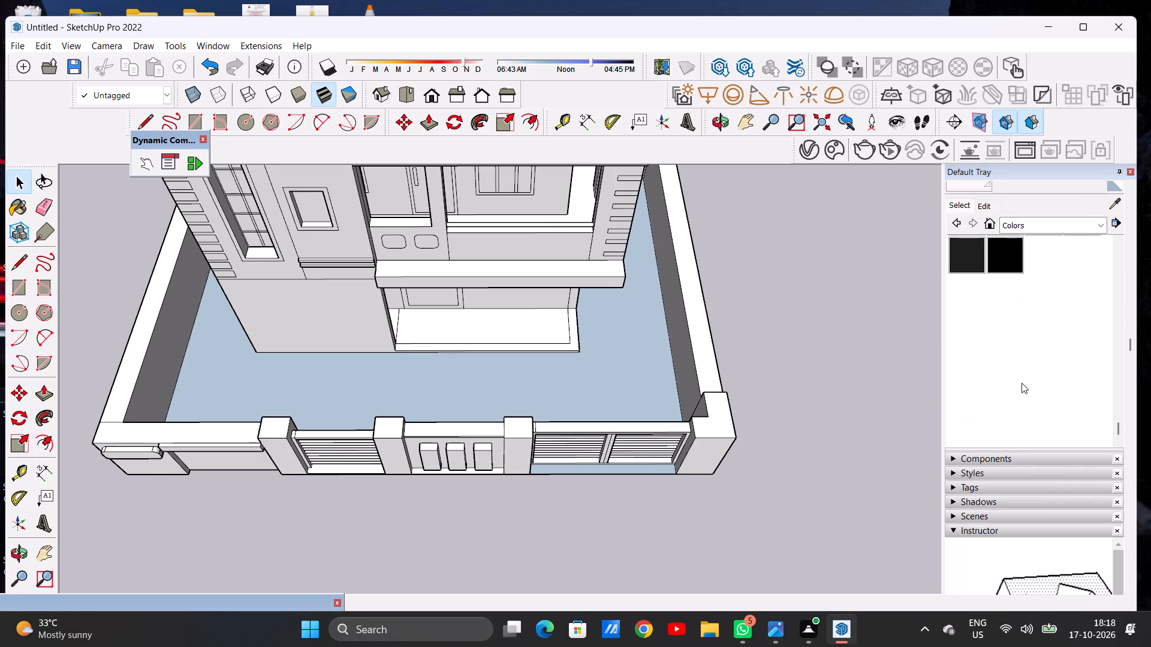
scroll(1022, 383, "up", 1)
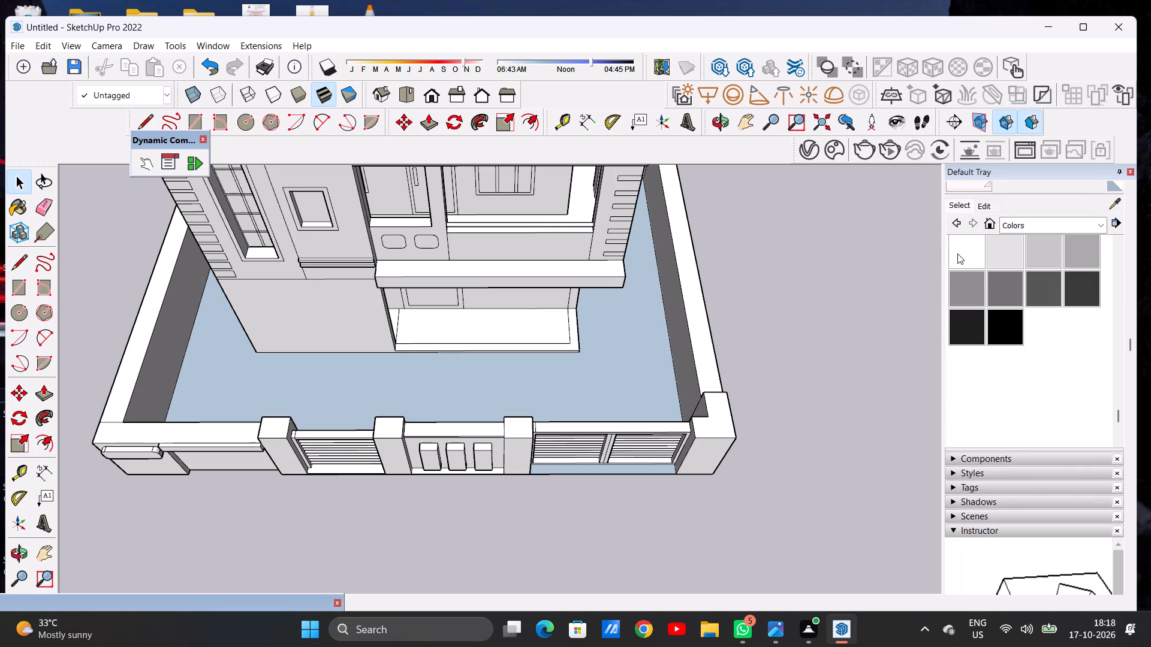
left_click(957, 253)
scroll(604, 467, "up", 13)
left_click(620, 465)
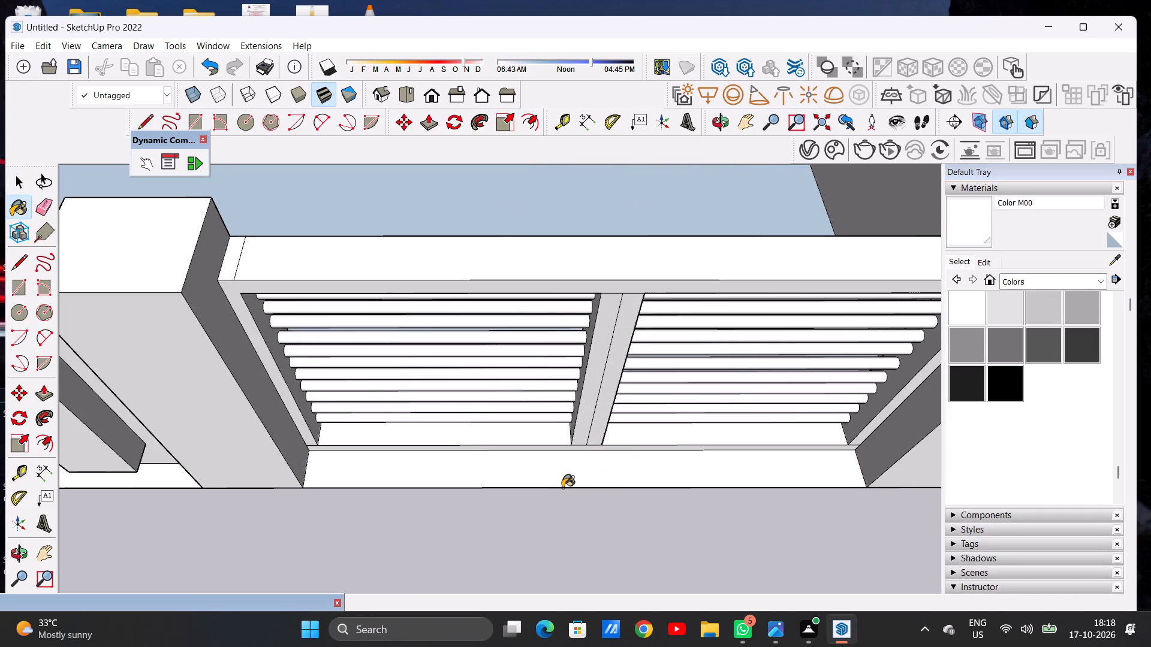
Paint the courtyard ground around the house with the same white Color M00.
scroll(577, 486, "down", 15)
scroll(616, 413, "up", 7)
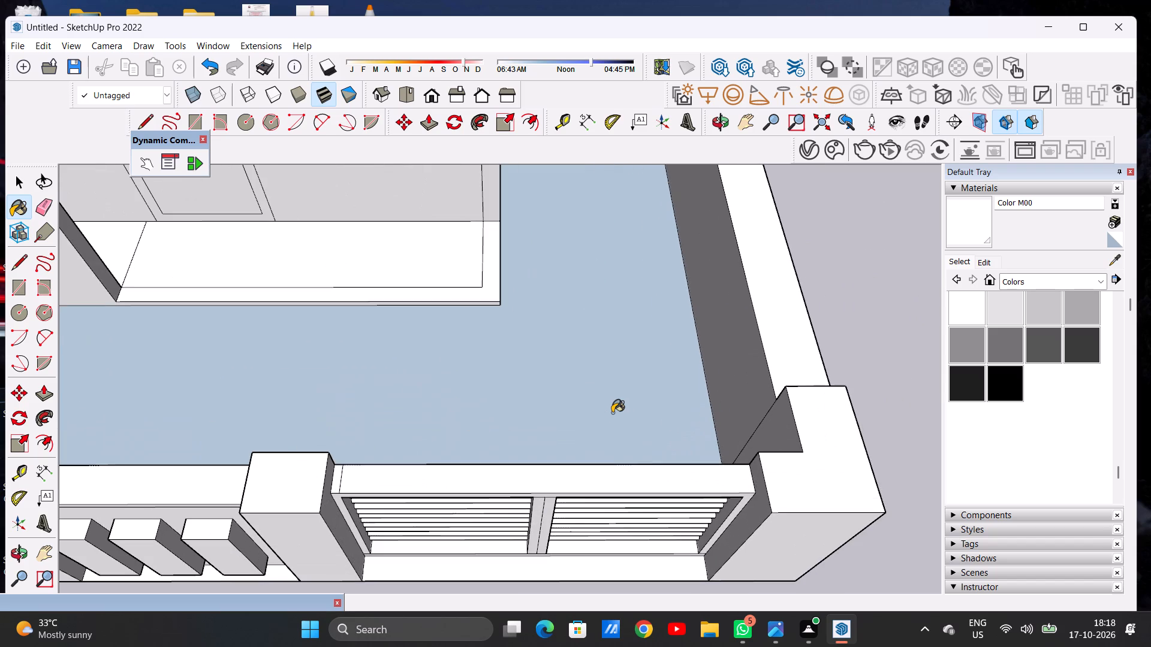
left_click(612, 413)
scroll(604, 415, "down", 9)
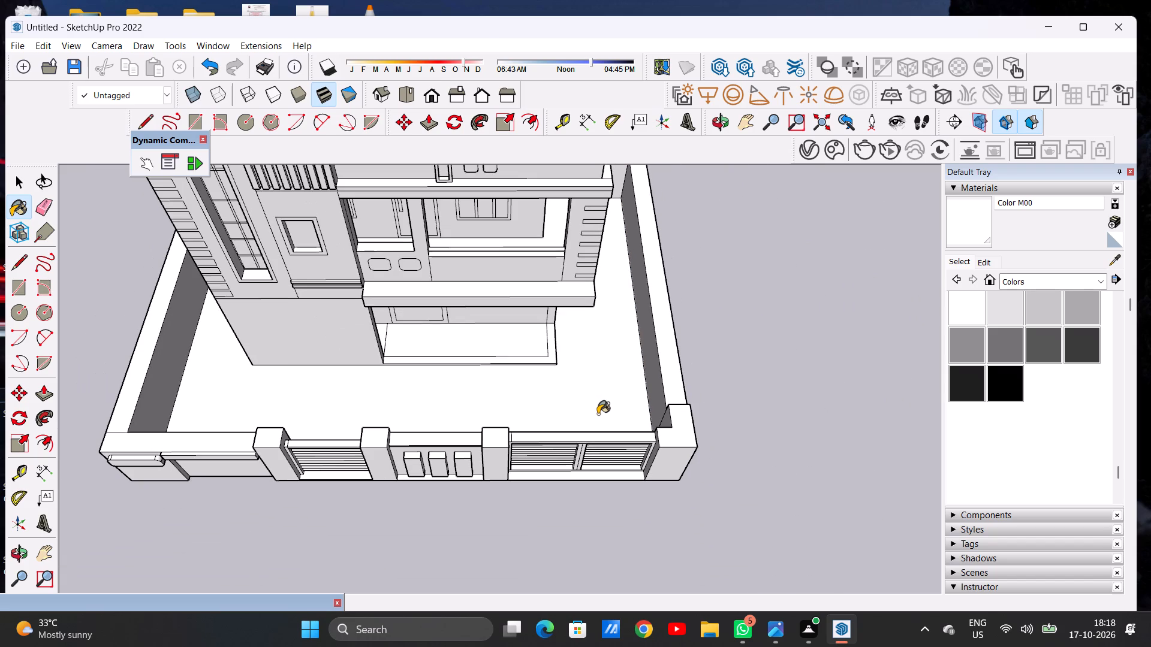
key("space")
Examine the whole house and its boundary wall from above, from both sides and from the front.
scroll(529, 378, "down", 9)
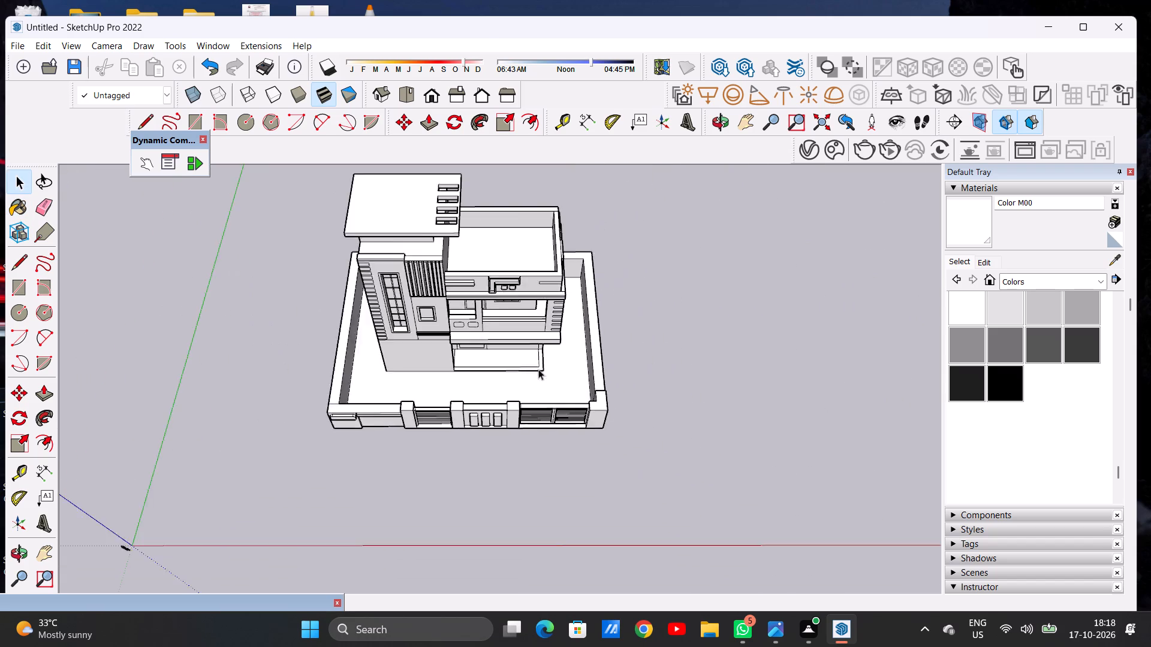
scroll(538, 369, "down", 5)
middle_click_drag(520, 399, 526, 287)
scroll(516, 365, "up", 8)
middle_click_drag(658, 348, 642, 323)
middle_click_drag(385, 329, 779, 271)
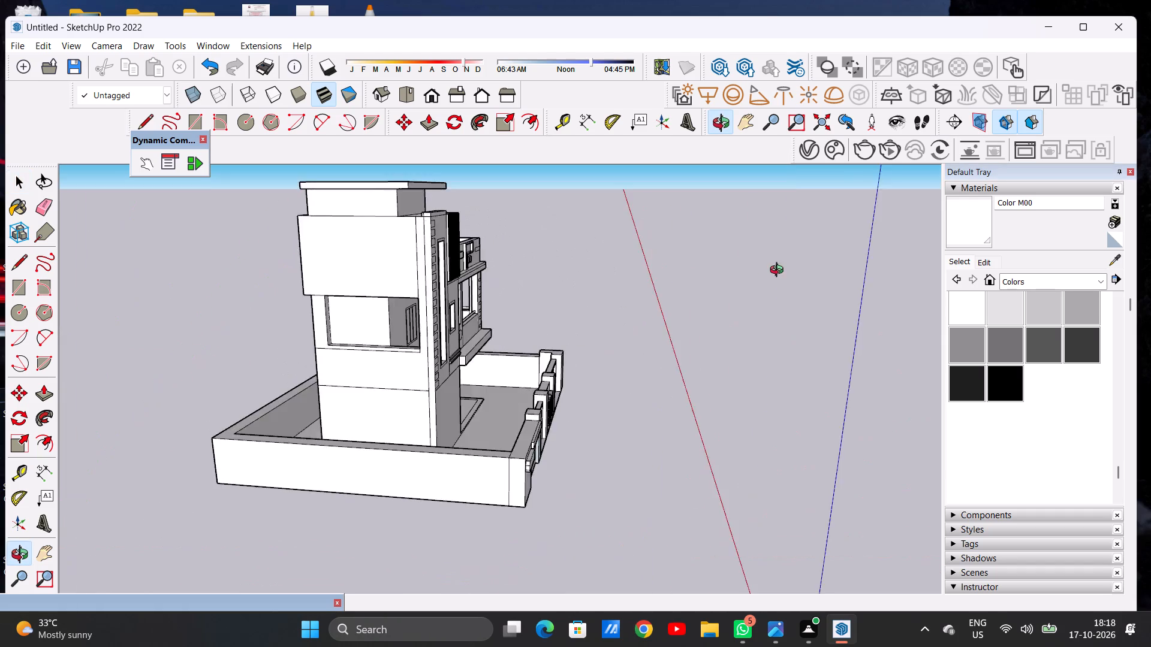
middle_click_drag(779, 271, 451, 356)
middle_click_drag(658, 315, 406, 321)
middle_click_drag(726, 277, 526, 276)
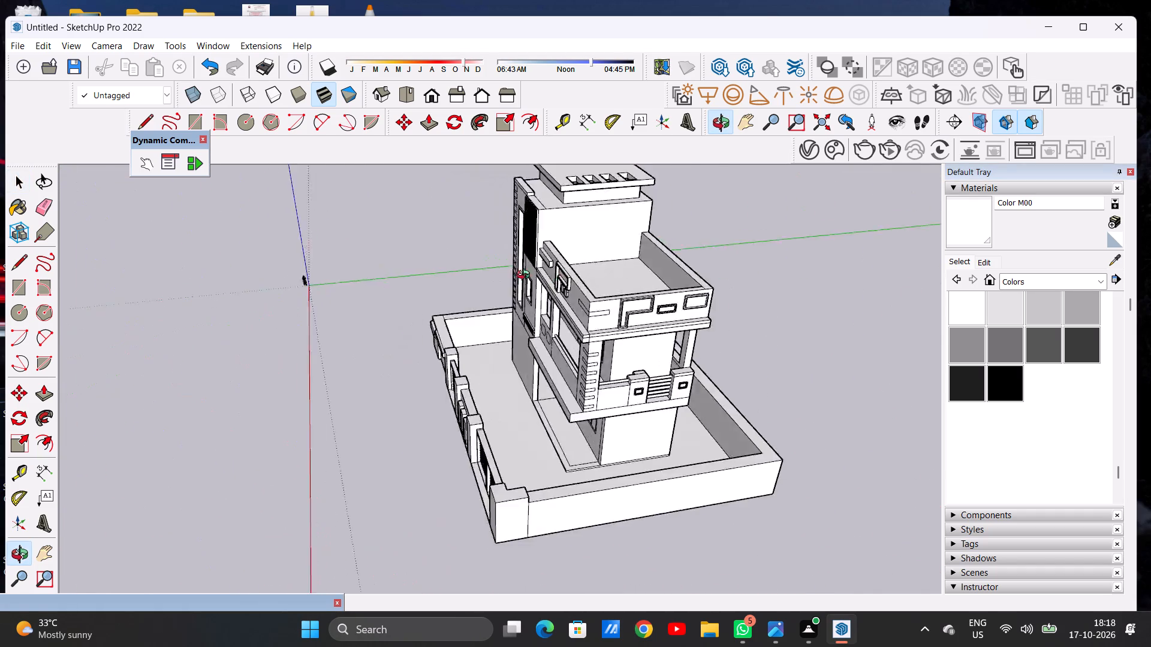
middle_click_drag(526, 276, 420, 235)
scroll(545, 259, "down", 4)
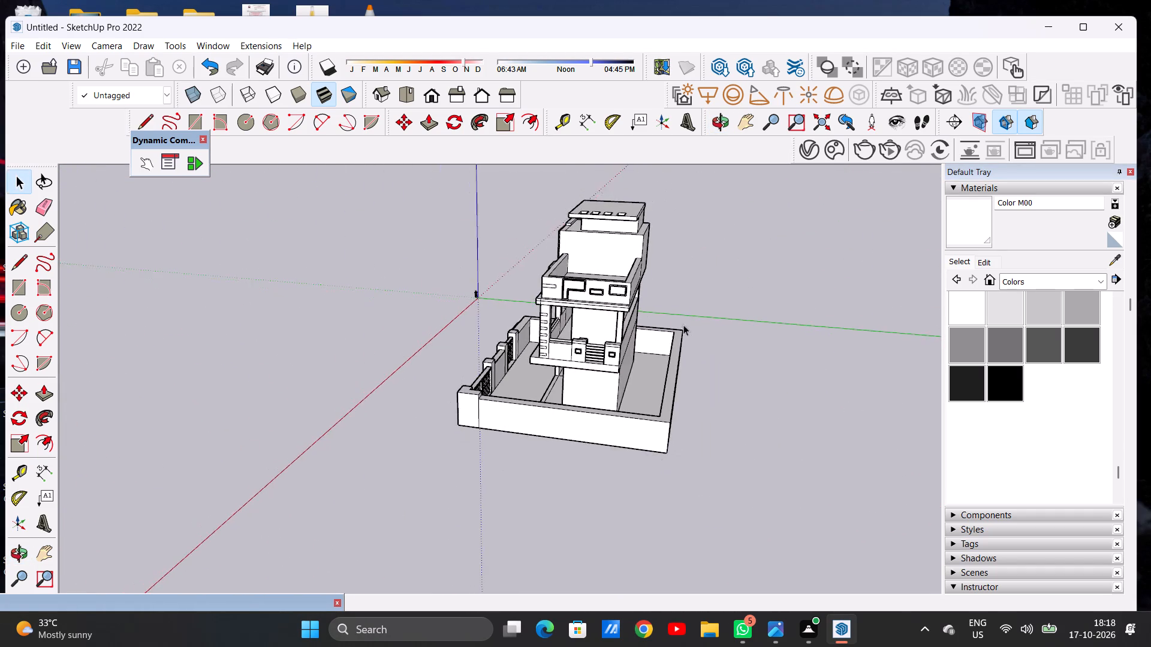
middle_click_drag(685, 328, 725, 309)
middle_click_drag(474, 323, 580, 325)
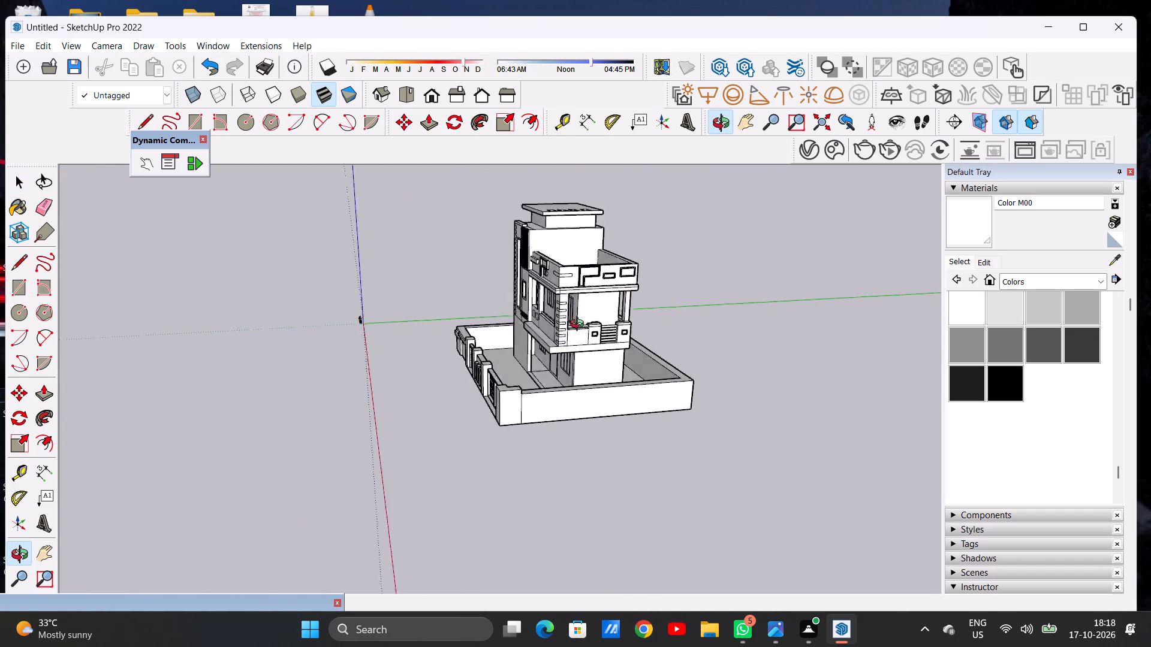
middle_click_drag(580, 325, 726, 298)
middle_click_drag(432, 313, 635, 307)
scroll(461, 365, "up", 8)
scroll(474, 393, "down", 6)
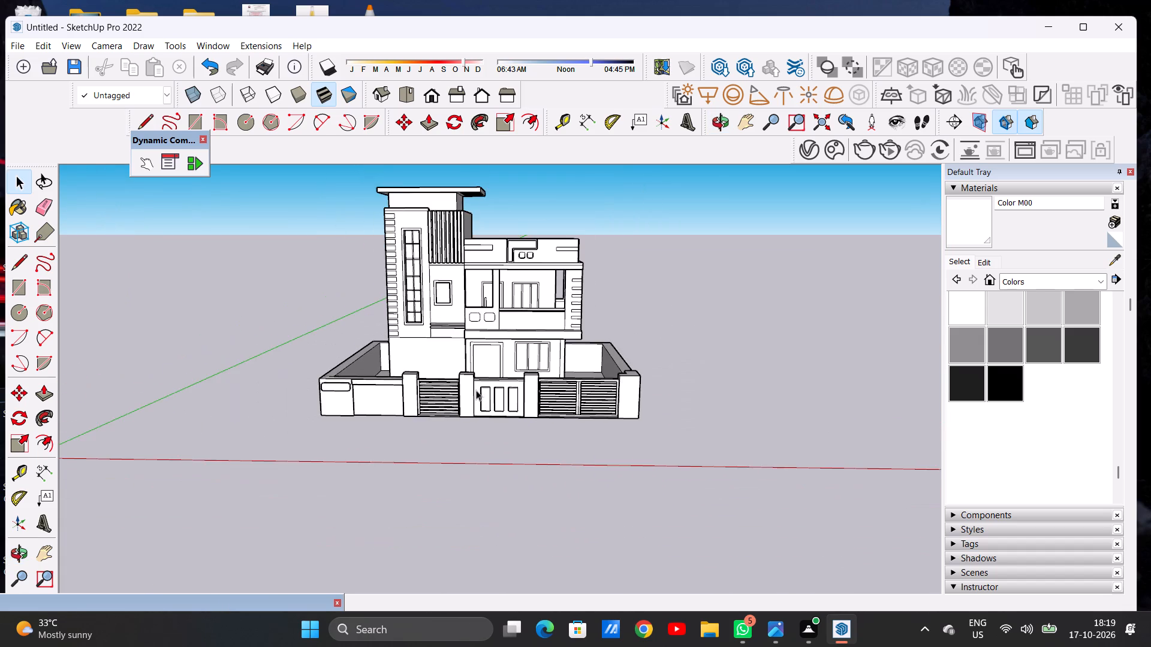
Examine the front boundary wall with its pillars, gates and panelled section from the front.
scroll(476, 390, "up", 6)
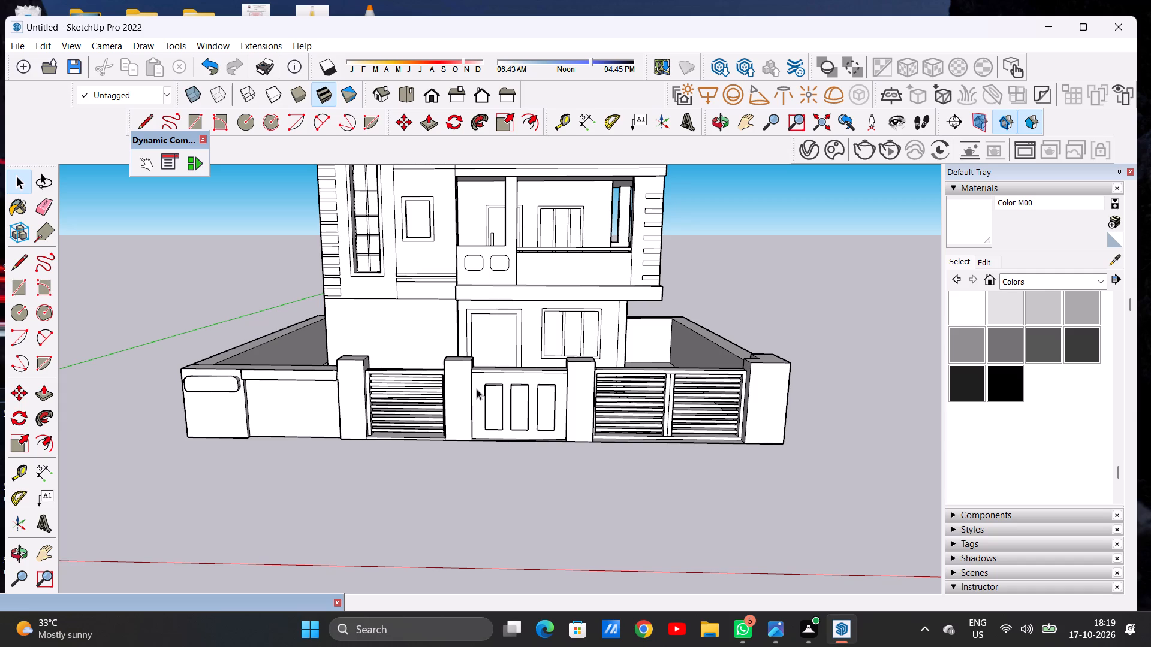
scroll(451, 355, "down", 7)
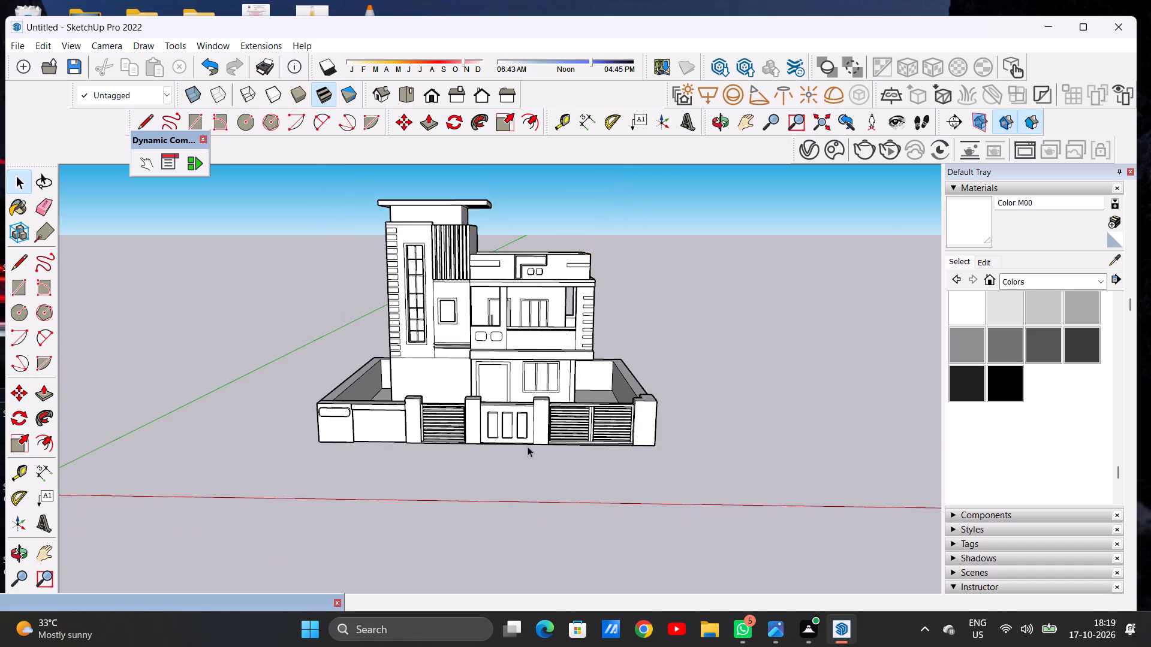
scroll(528, 428, "up", 3)
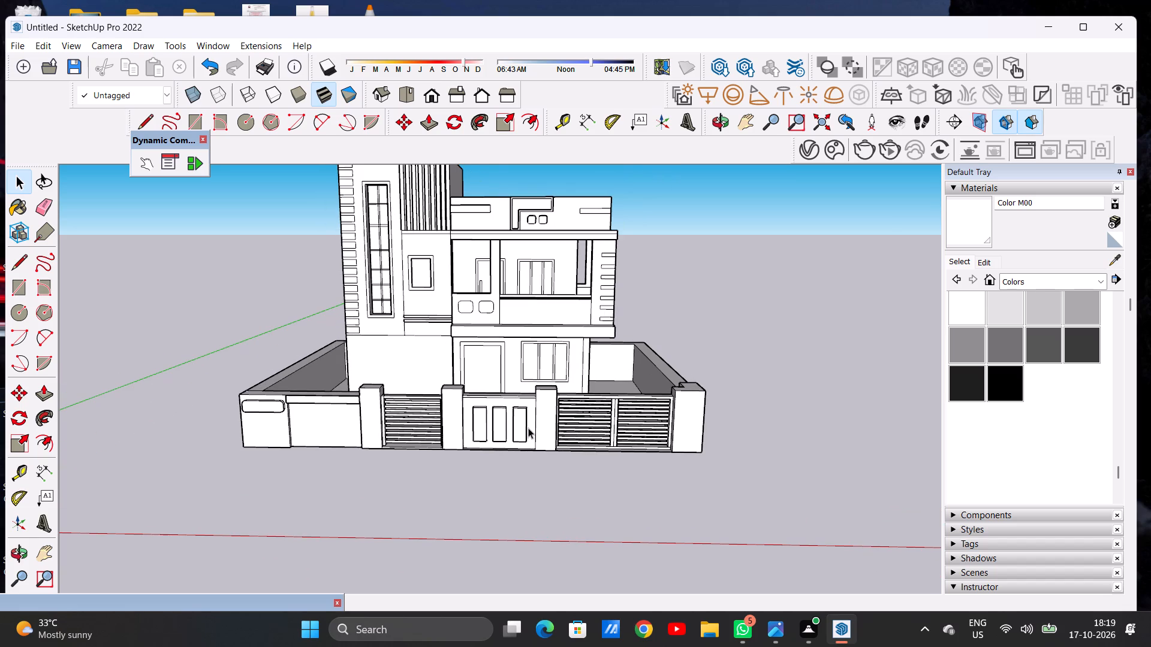
scroll(518, 434, "down", 2)
scroll(514, 424, "up", 3)
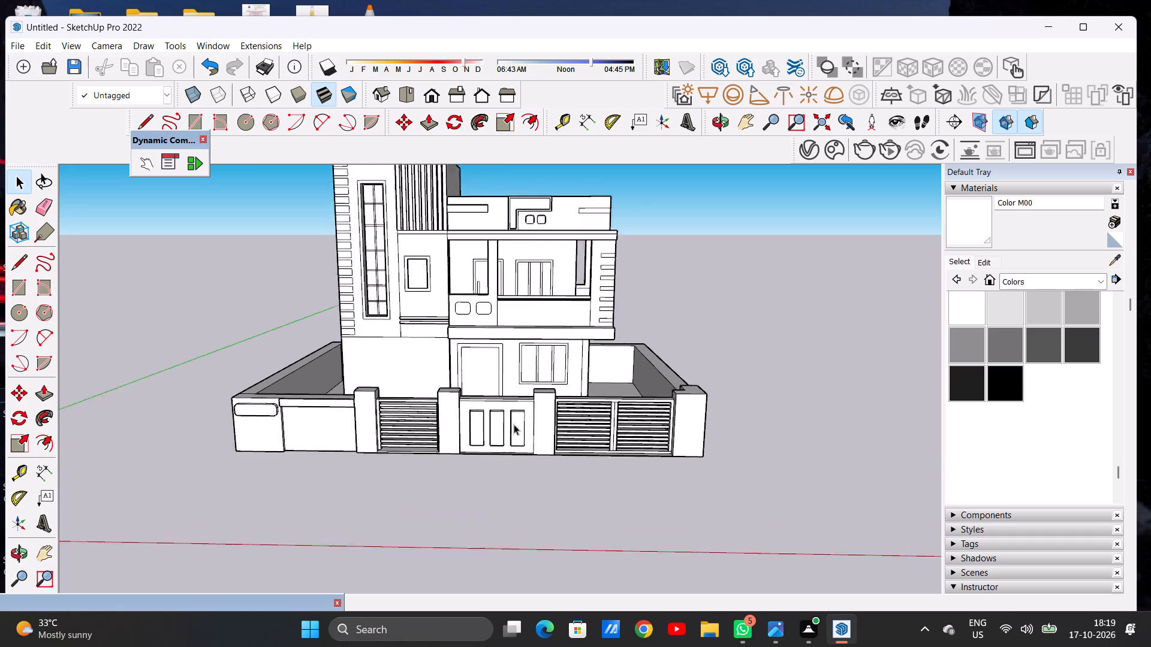
scroll(514, 424, "up", 2)
scroll(445, 406, "up", 5)
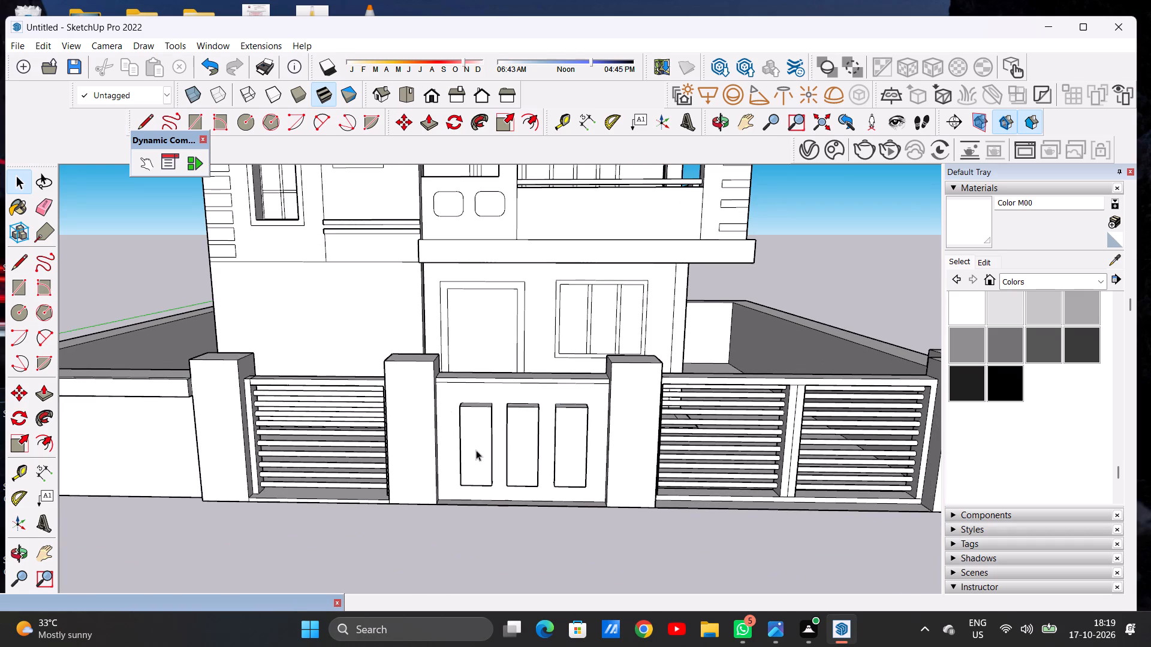
scroll(469, 471, "down", 2)
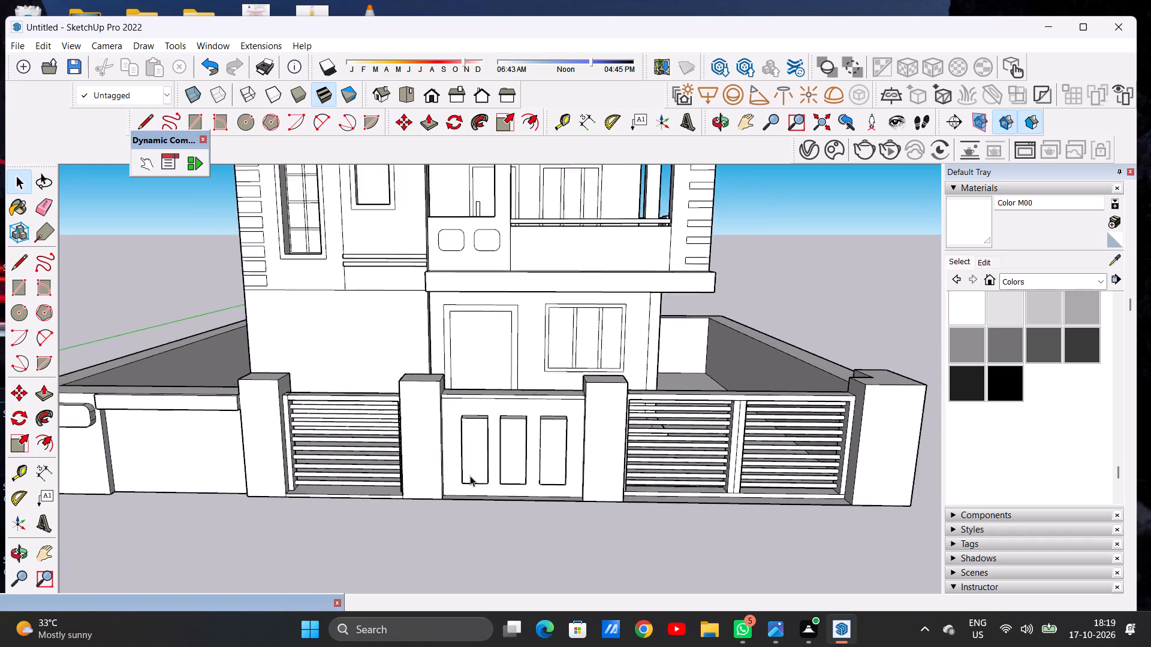
scroll(470, 476, "down", 2)
Push/Pull the top of the pillar between the solid front wall and the smaller barred section up into a short separate cap.
middle_click_drag(308, 421, 321, 382)
scroll(313, 382, "up", 5)
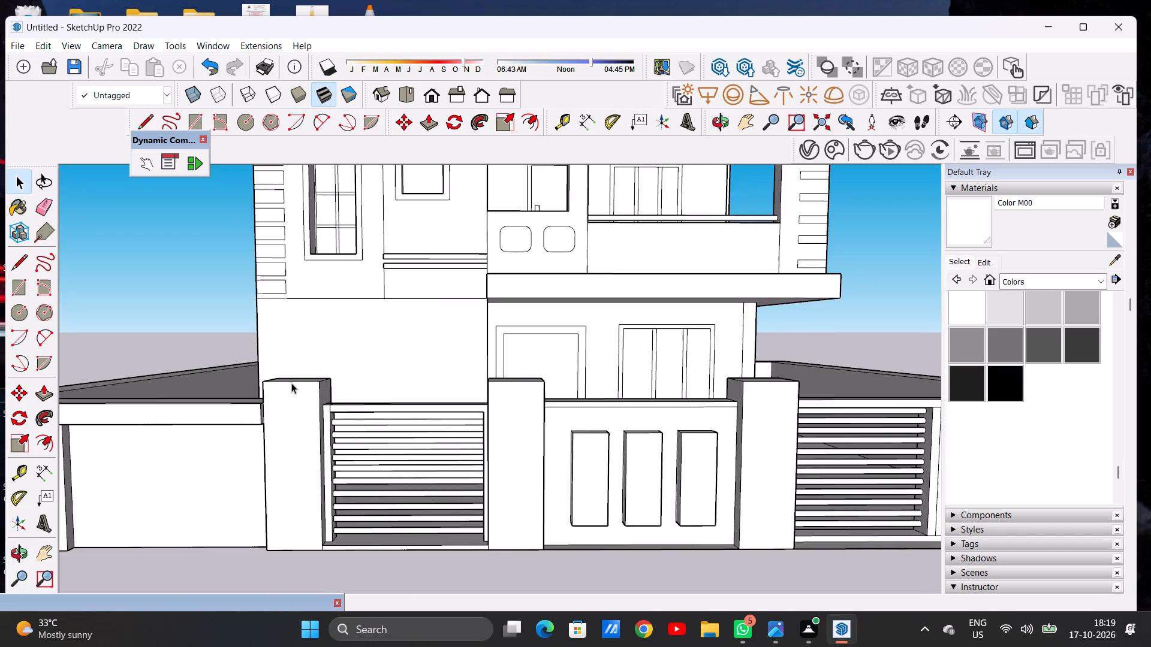
middle_click_drag(289, 381, 327, 457)
scroll(382, 471, "down", 5)
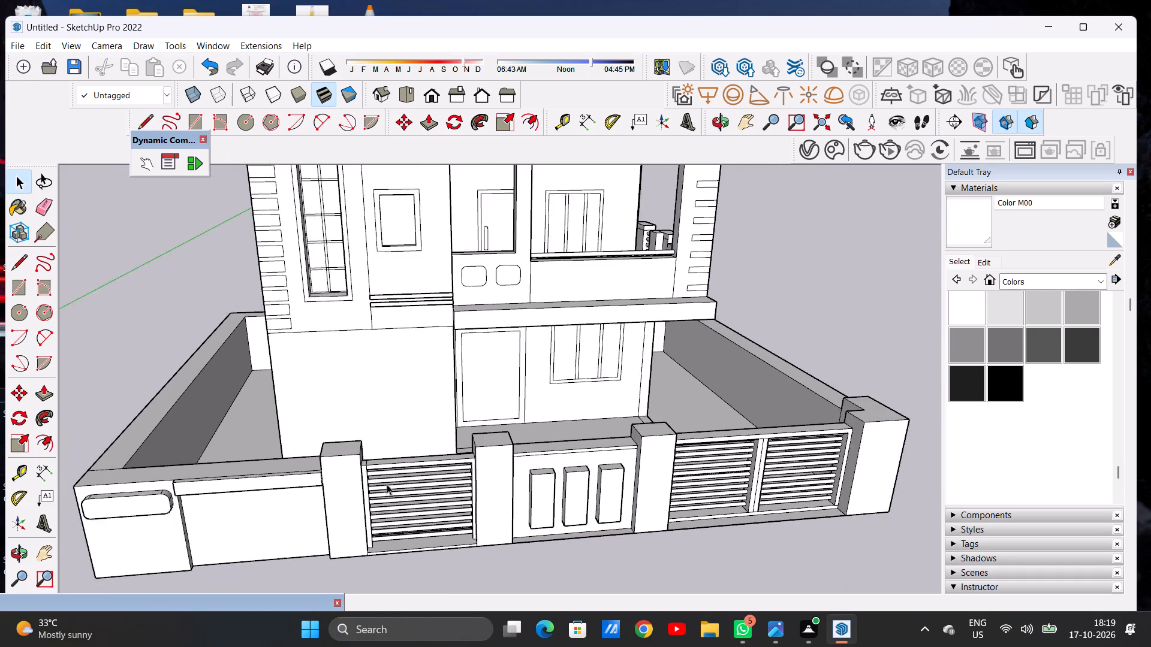
middle_click_drag(338, 516, 239, 449)
scroll(309, 406, "up", 6)
middle_click_drag(324, 421, 300, 463)
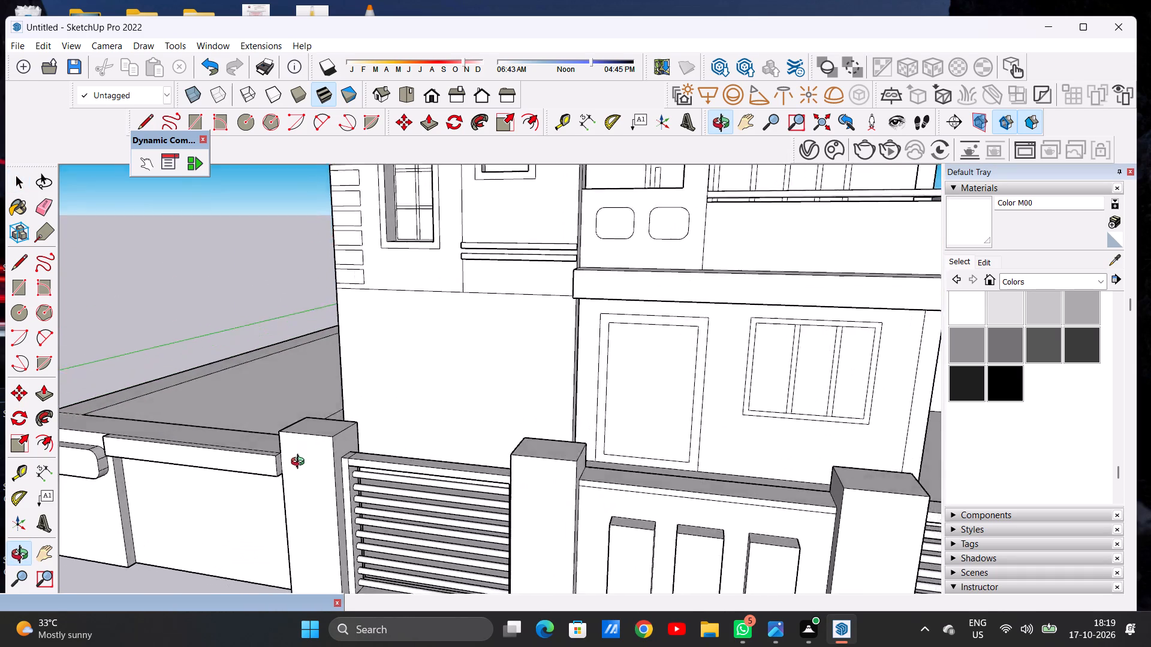
middle_click_drag(300, 463, 288, 479)
scroll(318, 415, "up", 1)
scroll(320, 415, "down", 1)
scroll(323, 417, "up", 5)
key("p")
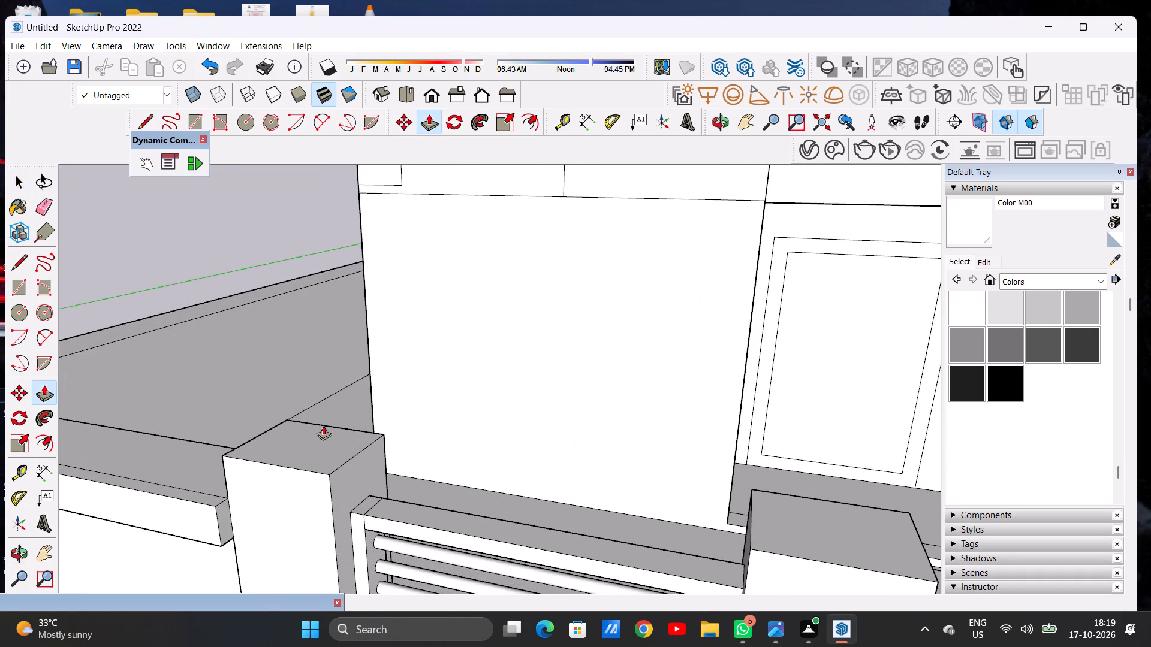
scroll(315, 465, "up", 4)
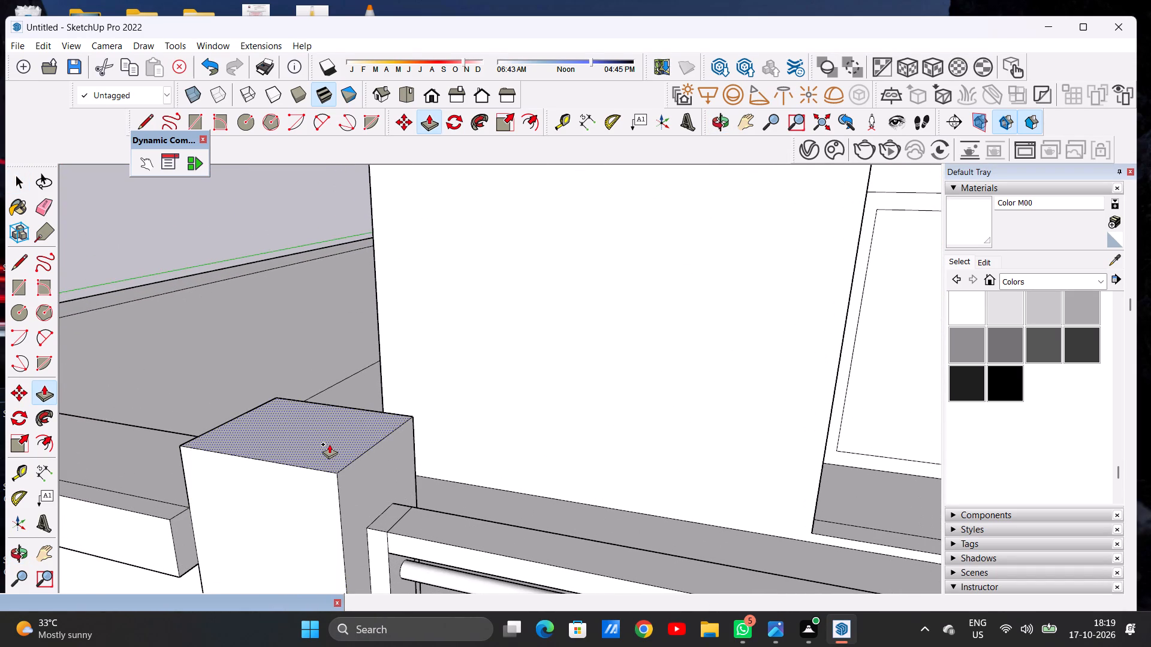
left_click(329, 444)
left_click(321, 423)
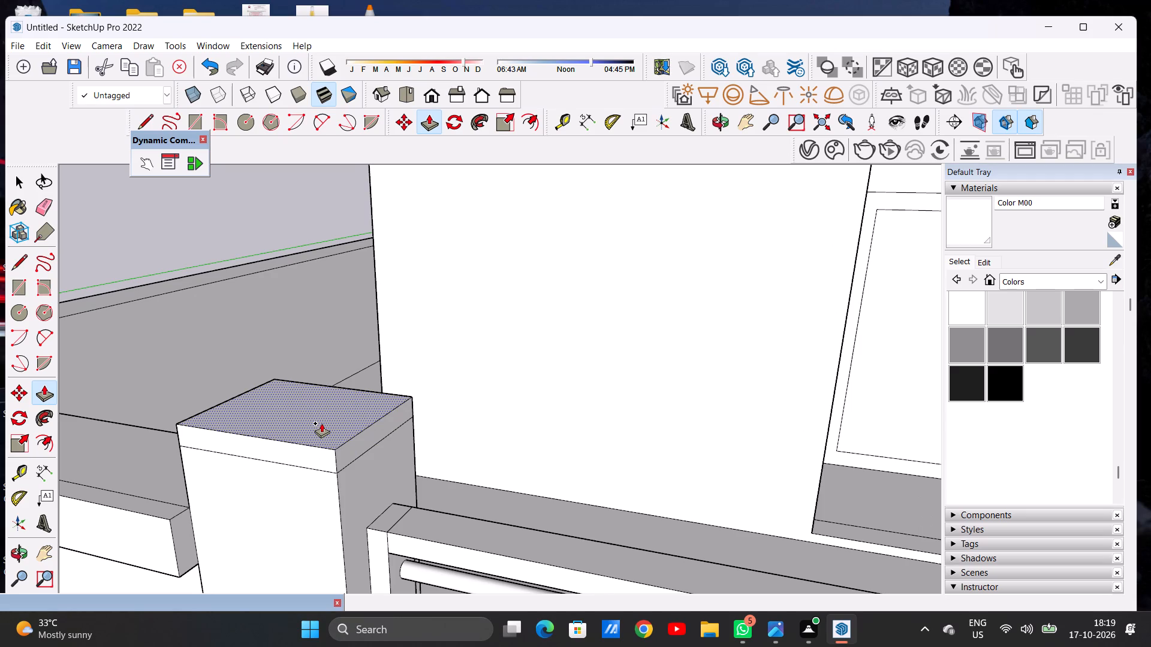
Push/Pull a cap onto the pillar between the smaller barred section and the three-panelled wall, level with the first pillar's cap.
scroll(373, 509, "down", 6)
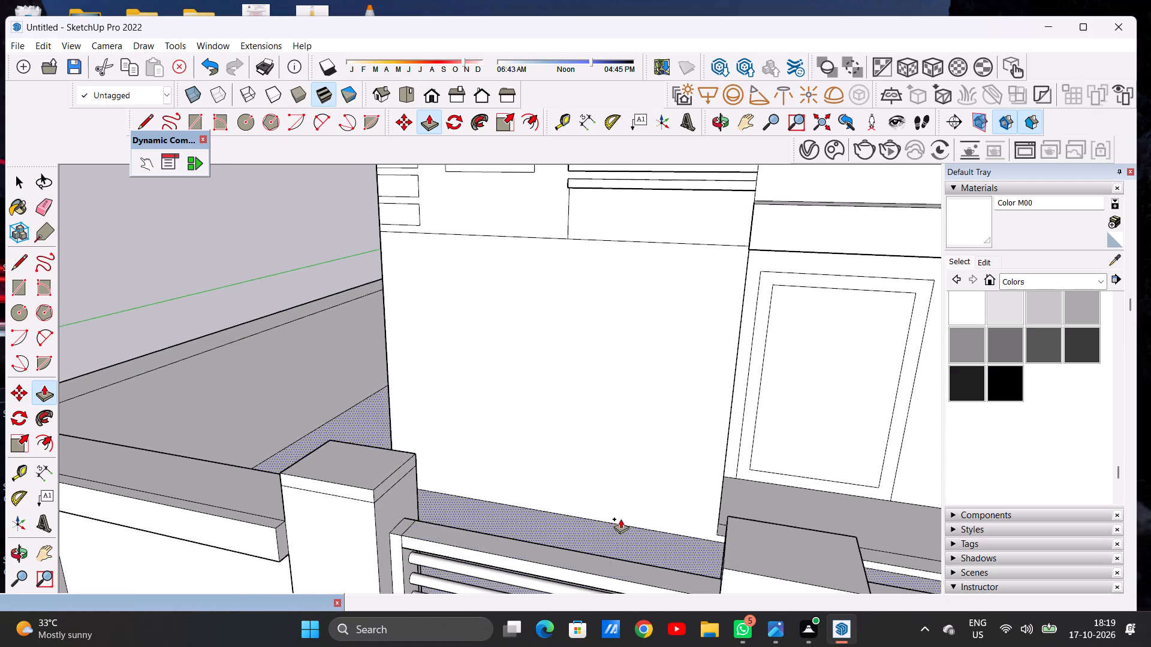
scroll(620, 519, "down", 1)
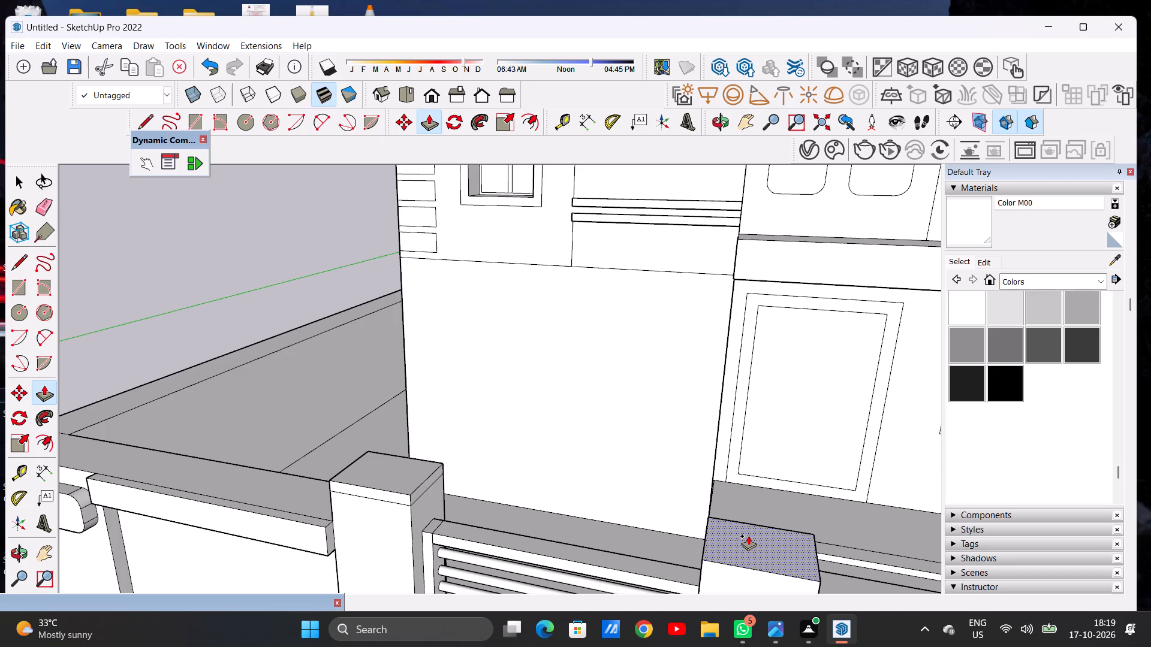
left_click(746, 536)
left_click(414, 500)
Push/Pull a cap onto the pillar between the three-panelled wall and the double gate, level with the neighbouring pillar's cap.
scroll(389, 504, "down", 13)
scroll(647, 531, "up", 6)
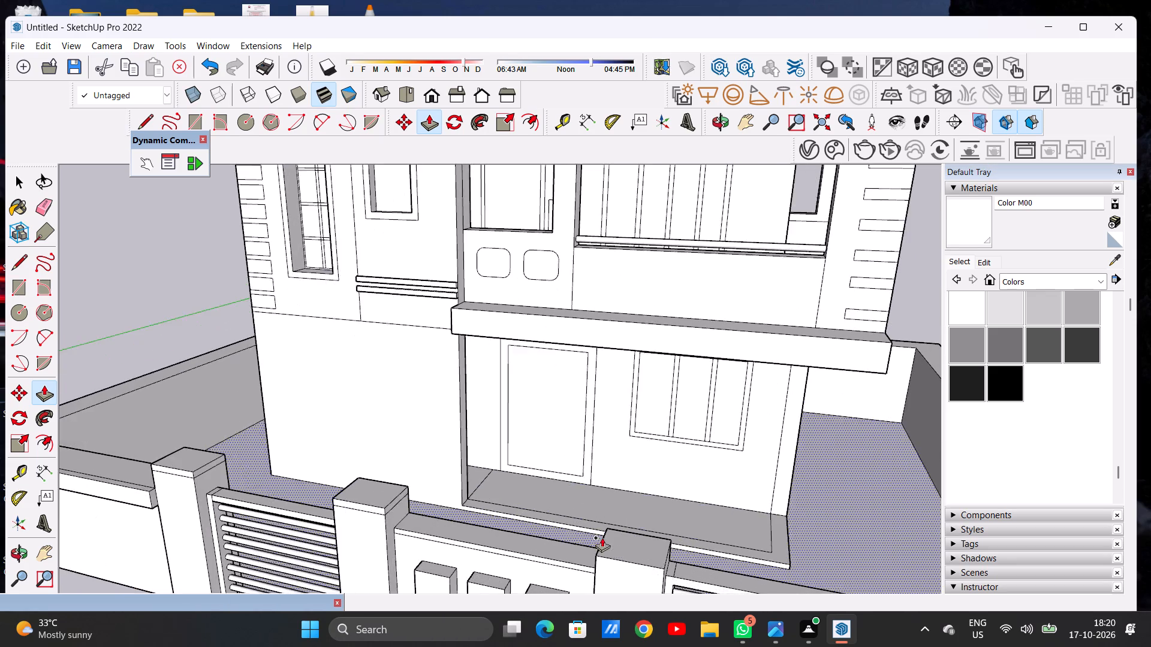
scroll(636, 542, "up", 5)
left_click(610, 558)
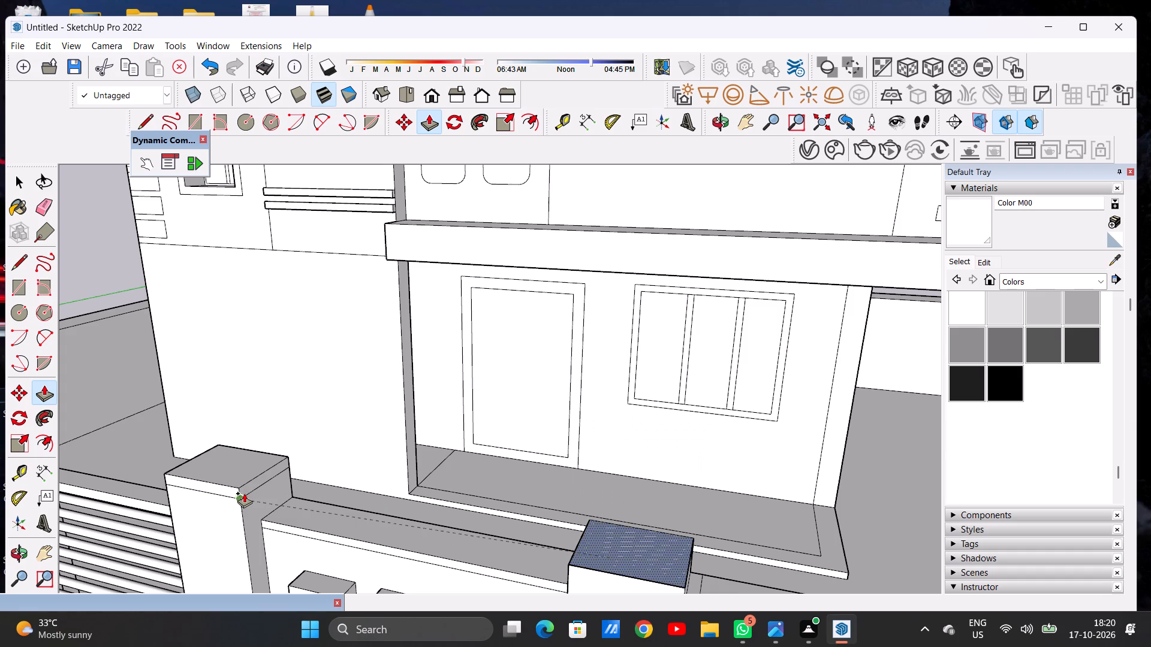
left_click(243, 489)
scroll(487, 525, "down", 16)
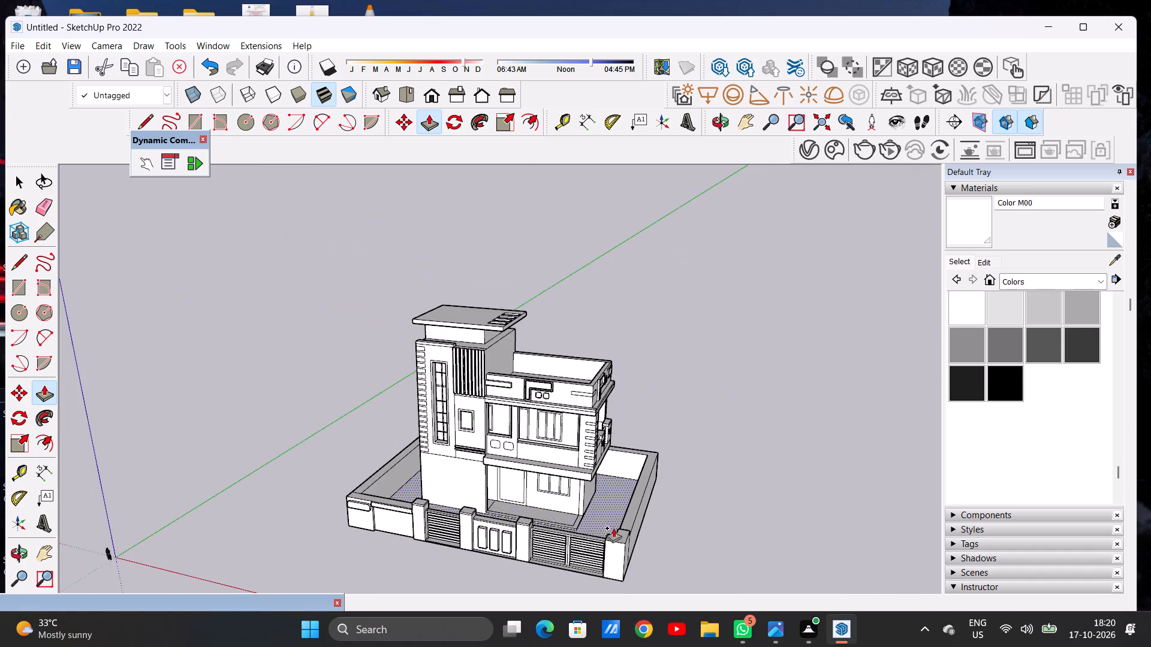
Push/Pull a cap onto the L-shaped corner pillar beside the double gate, level with the neighbouring pillar's cap.
scroll(614, 536, "up", 13)
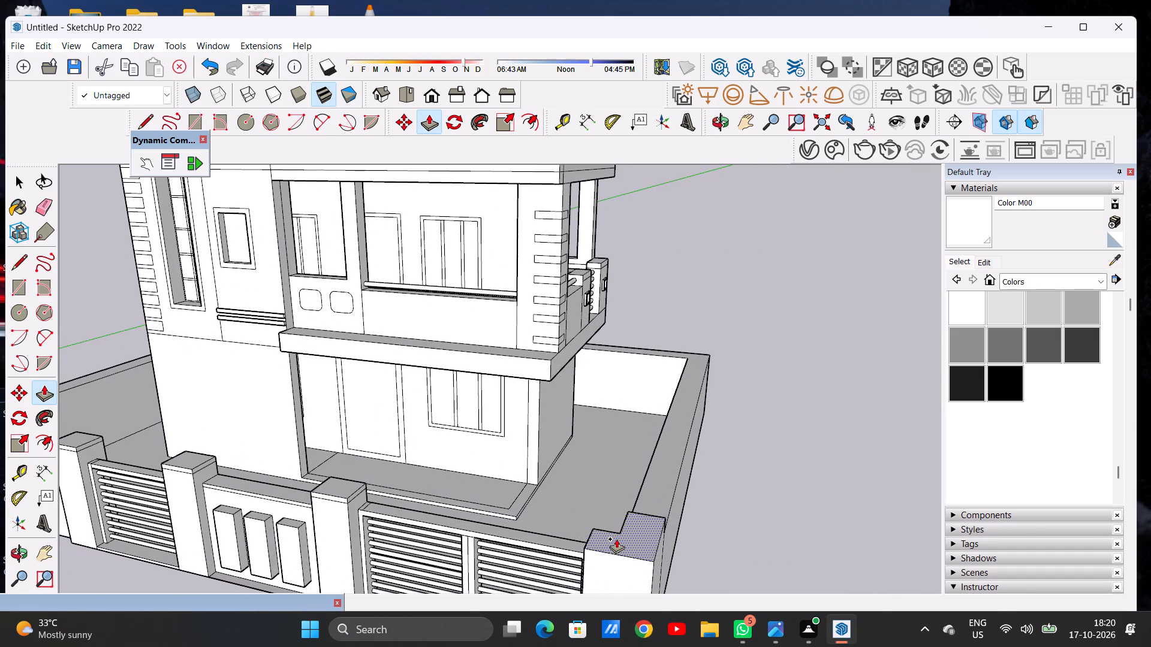
left_click(616, 539)
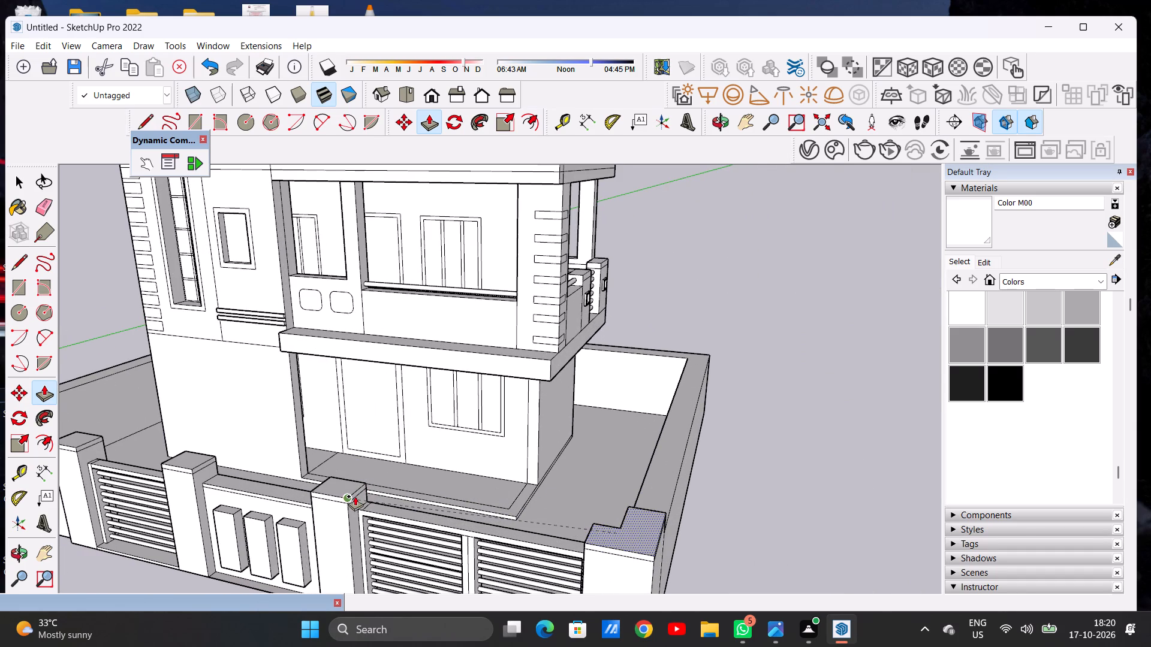
left_click(355, 496)
key("space")
Examine the house front and the boundary wall with its capped pillars and gates.
scroll(563, 539, "down", 5)
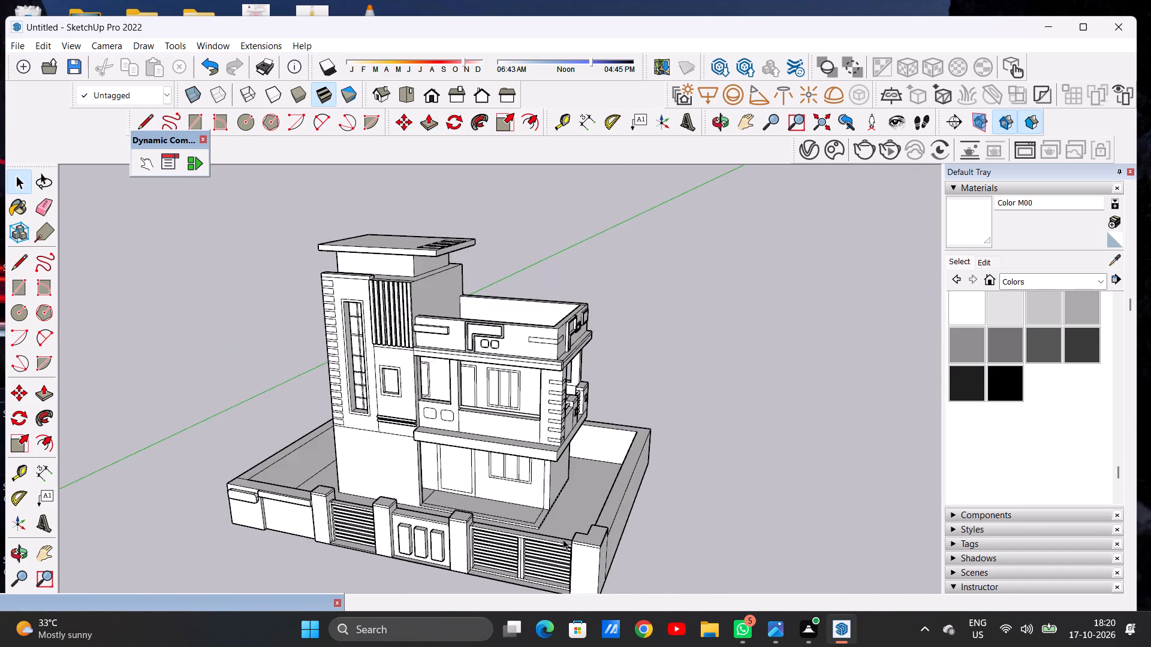
scroll(563, 539, "down", 11)
middle_click_drag(446, 521, 556, 480)
scroll(515, 522, "up", 4)
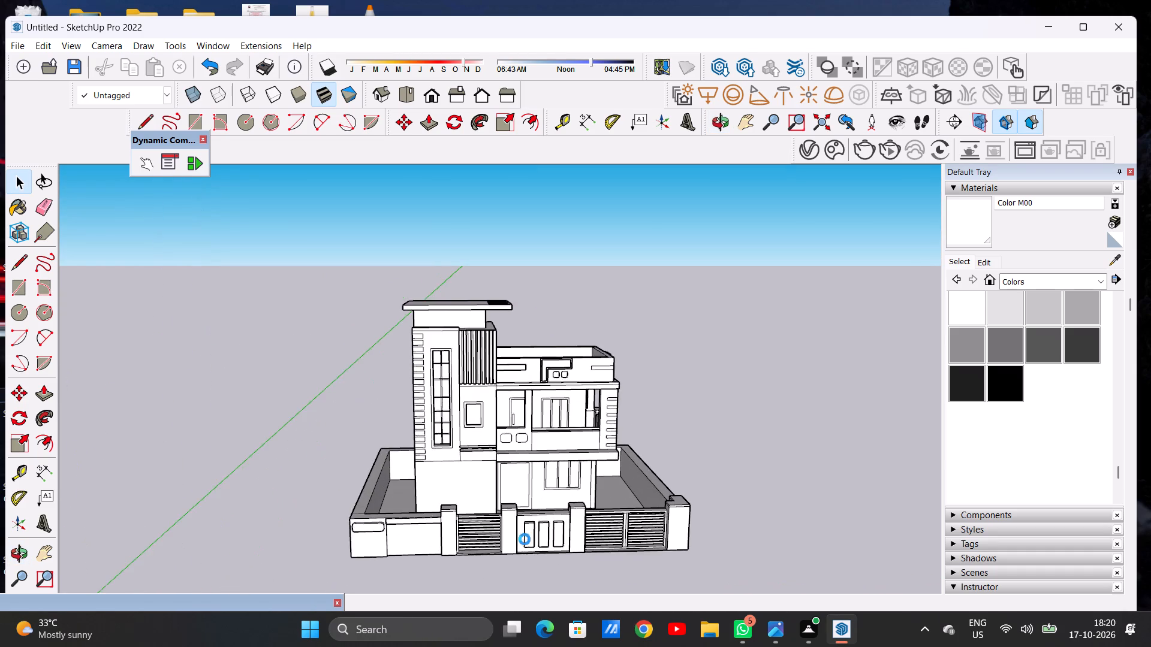
scroll(525, 539, "up", 5)
scroll(484, 586, "down", 3)
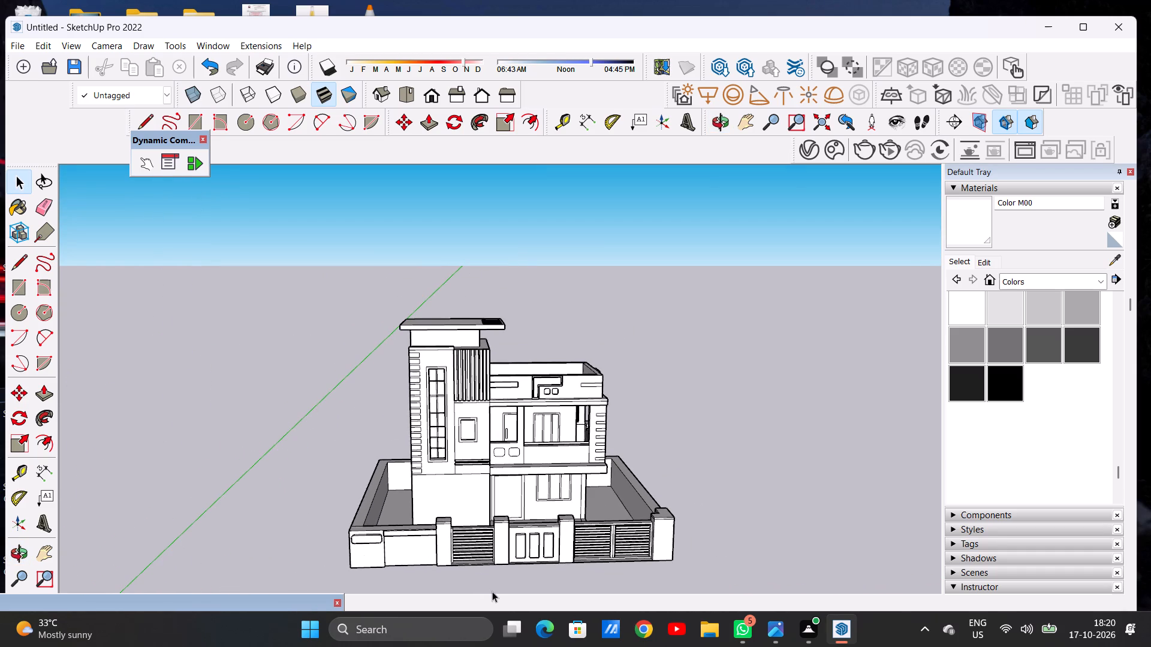
scroll(508, 490, "up", 5)
middle_click_drag(529, 506, 495, 458)
scroll(525, 491, "up", 4)
scroll(524, 502, "down", 5)
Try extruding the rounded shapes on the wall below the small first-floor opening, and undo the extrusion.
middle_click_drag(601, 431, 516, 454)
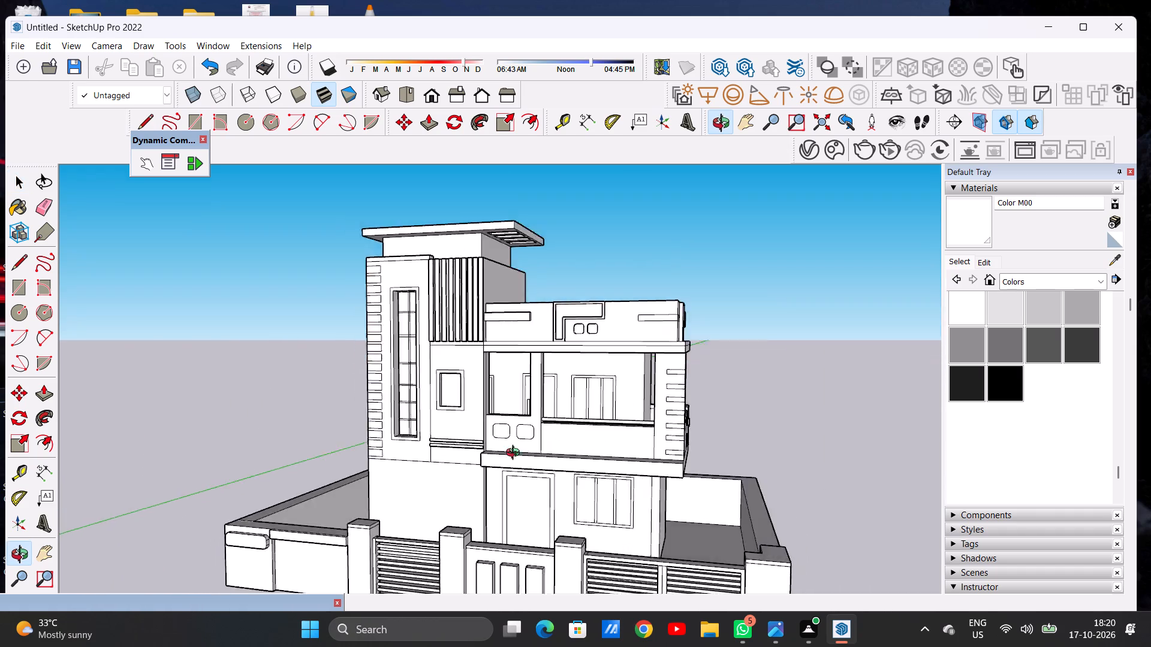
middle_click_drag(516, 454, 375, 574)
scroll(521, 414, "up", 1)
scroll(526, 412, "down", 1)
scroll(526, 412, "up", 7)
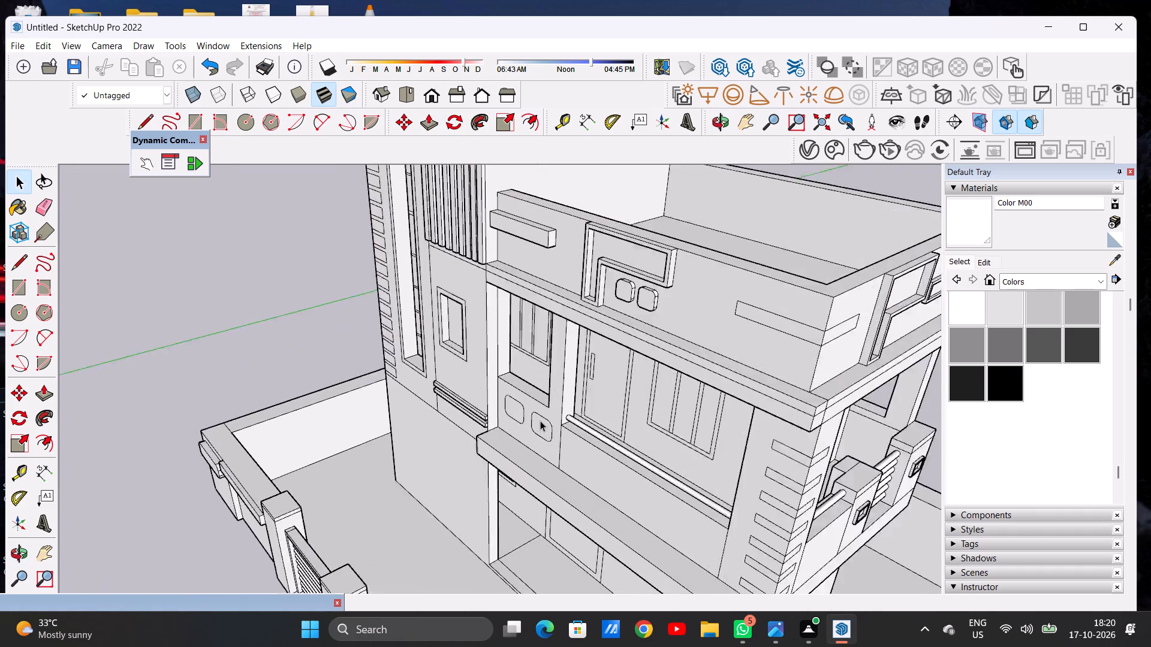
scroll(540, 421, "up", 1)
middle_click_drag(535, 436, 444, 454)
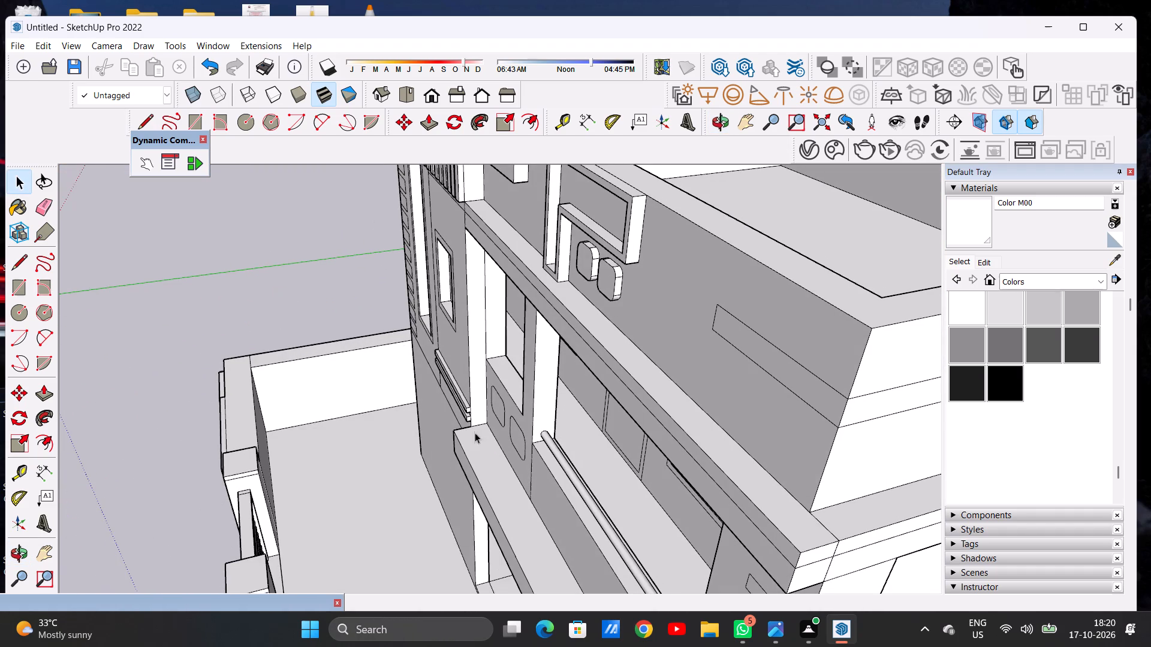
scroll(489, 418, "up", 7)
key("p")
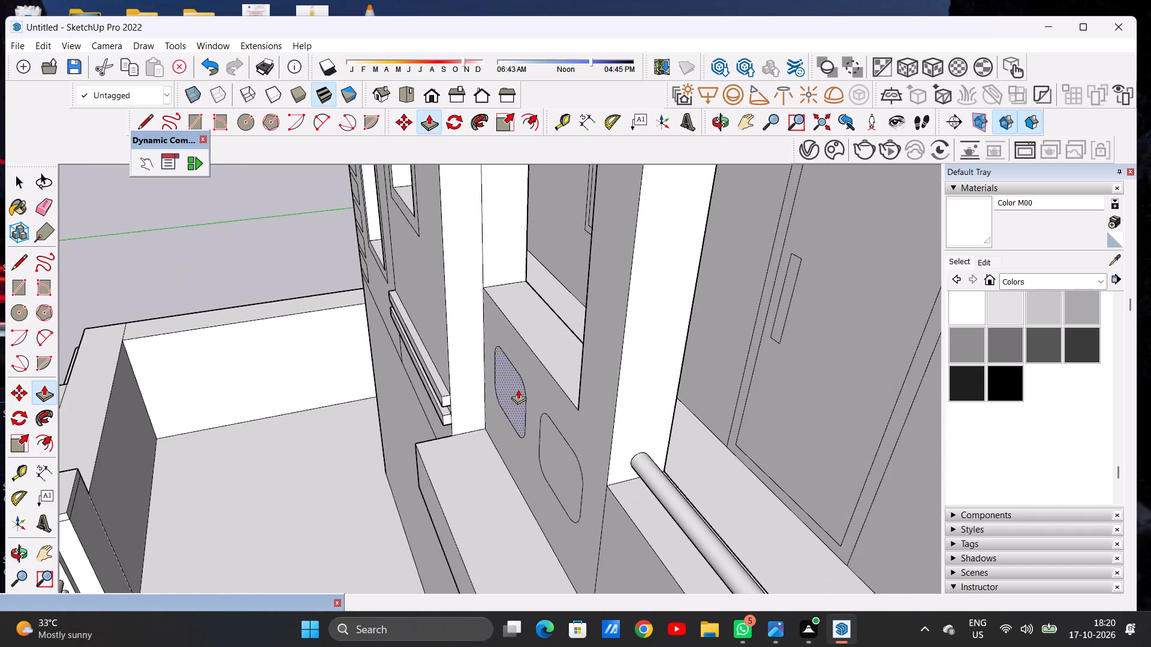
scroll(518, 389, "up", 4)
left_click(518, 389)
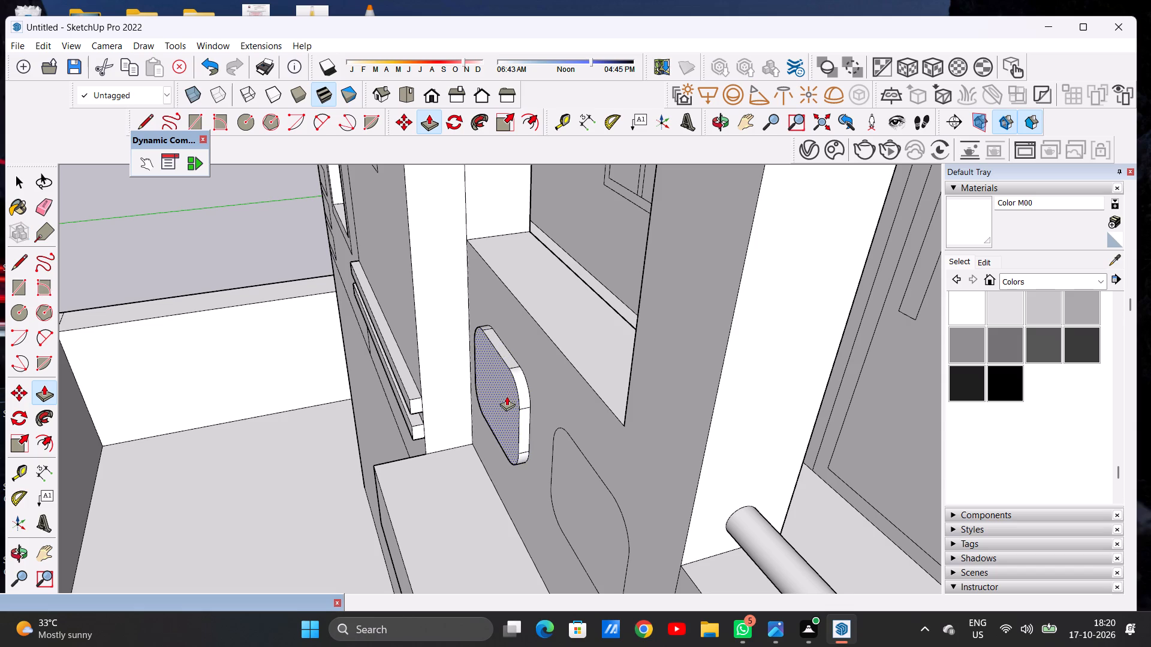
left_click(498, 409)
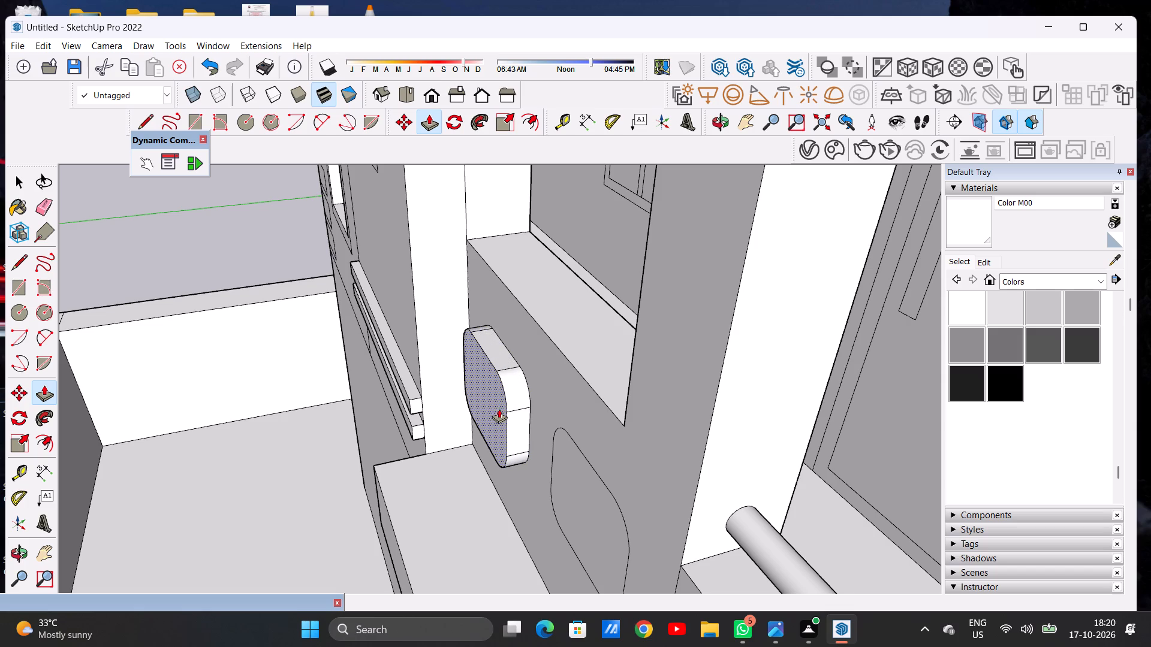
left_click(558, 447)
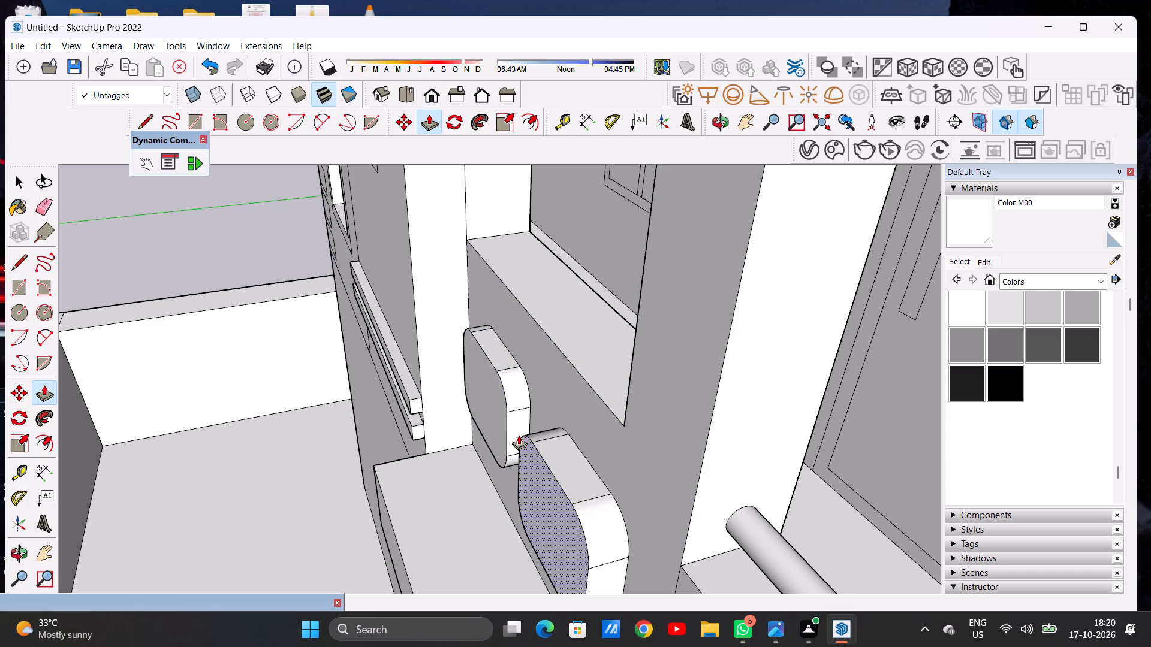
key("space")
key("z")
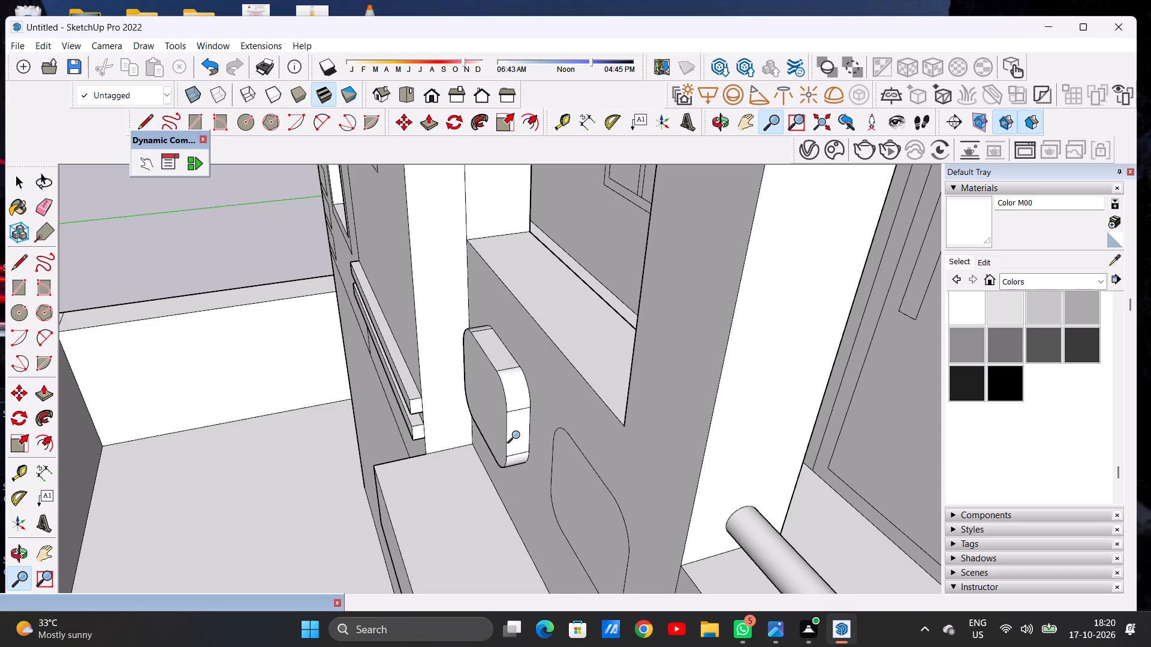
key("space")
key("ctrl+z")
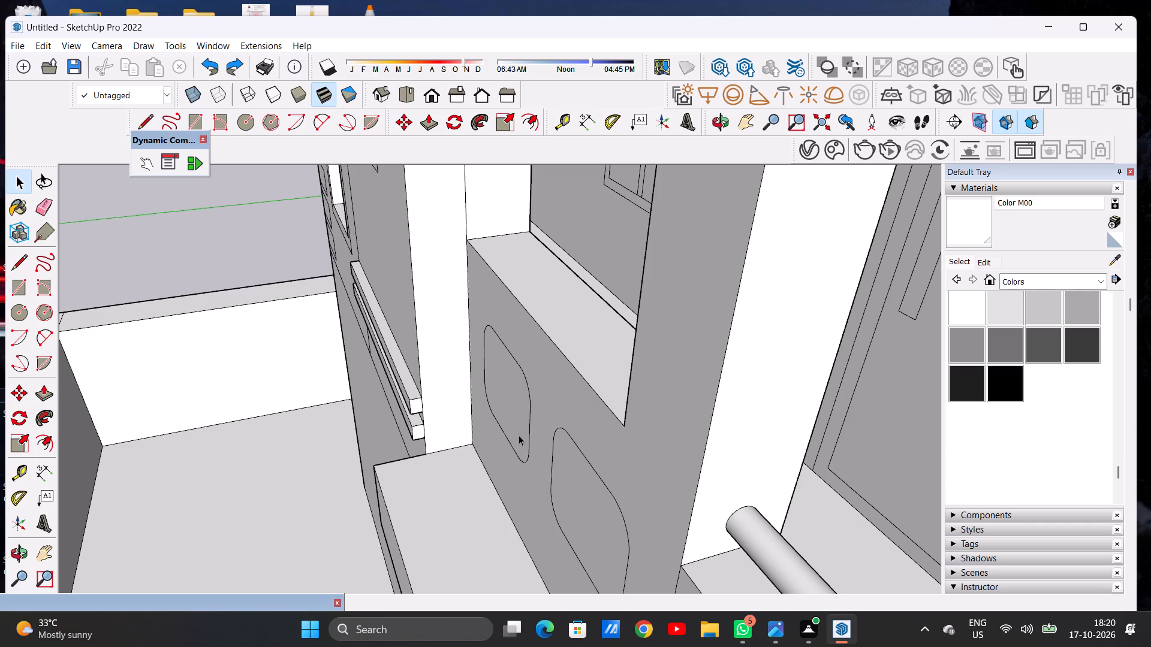
Push/Pull the two rounded shapes on the wall below the small first-floor opening outward into raised blocks.
key("p")
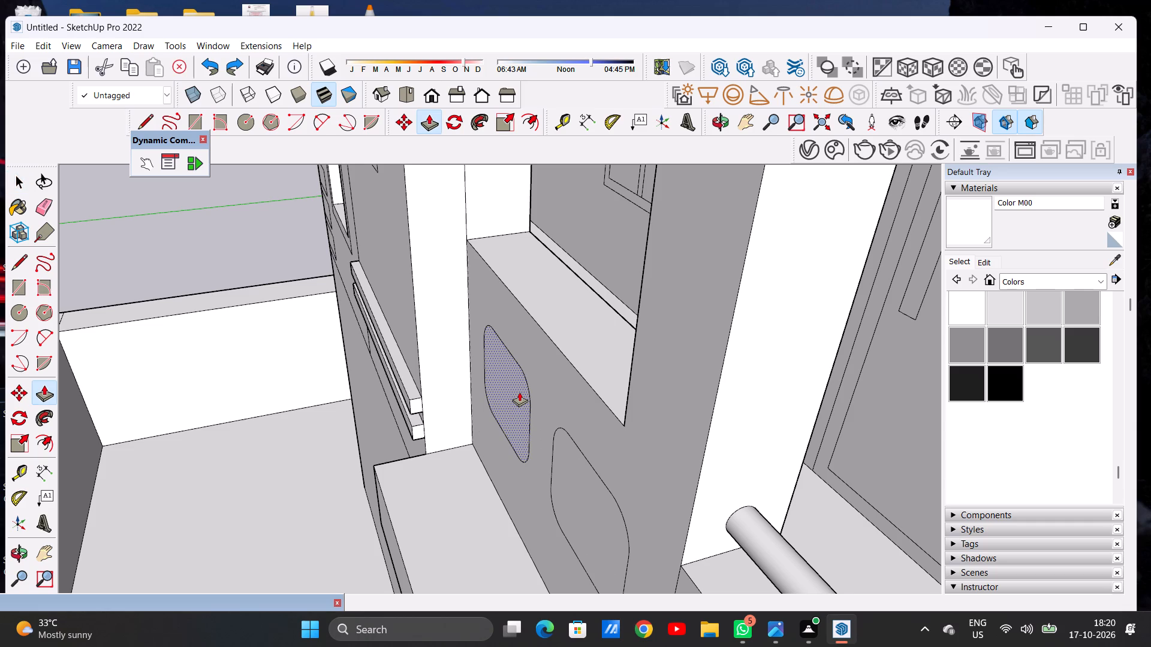
left_click(519, 392)
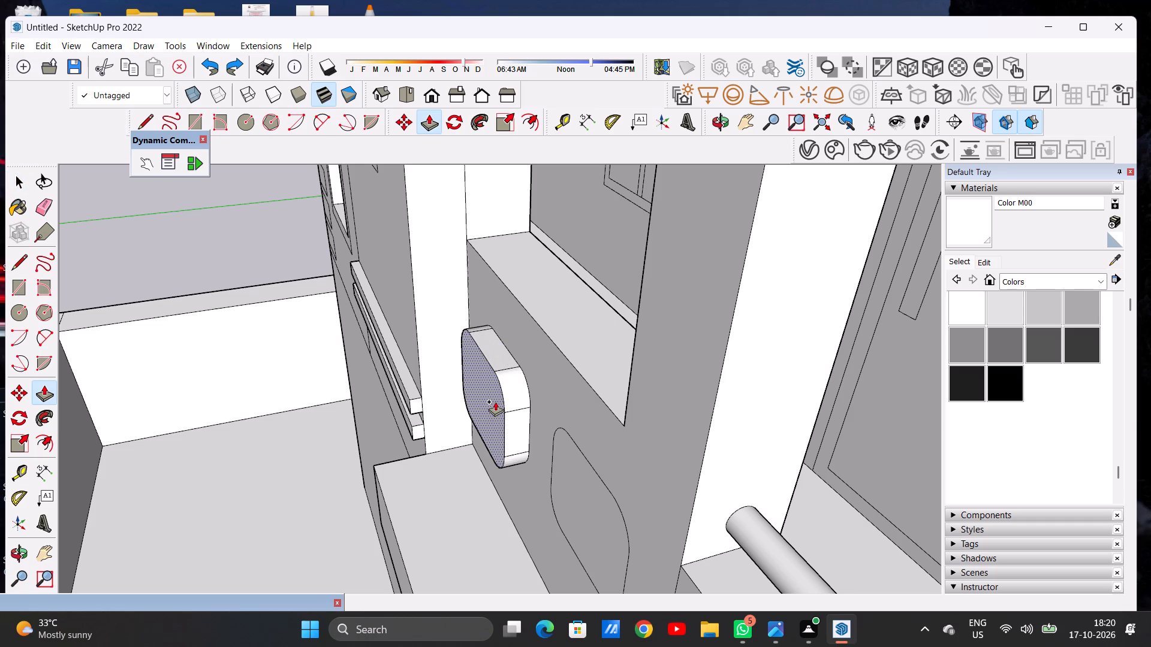
left_click(495, 401)
left_click(559, 448)
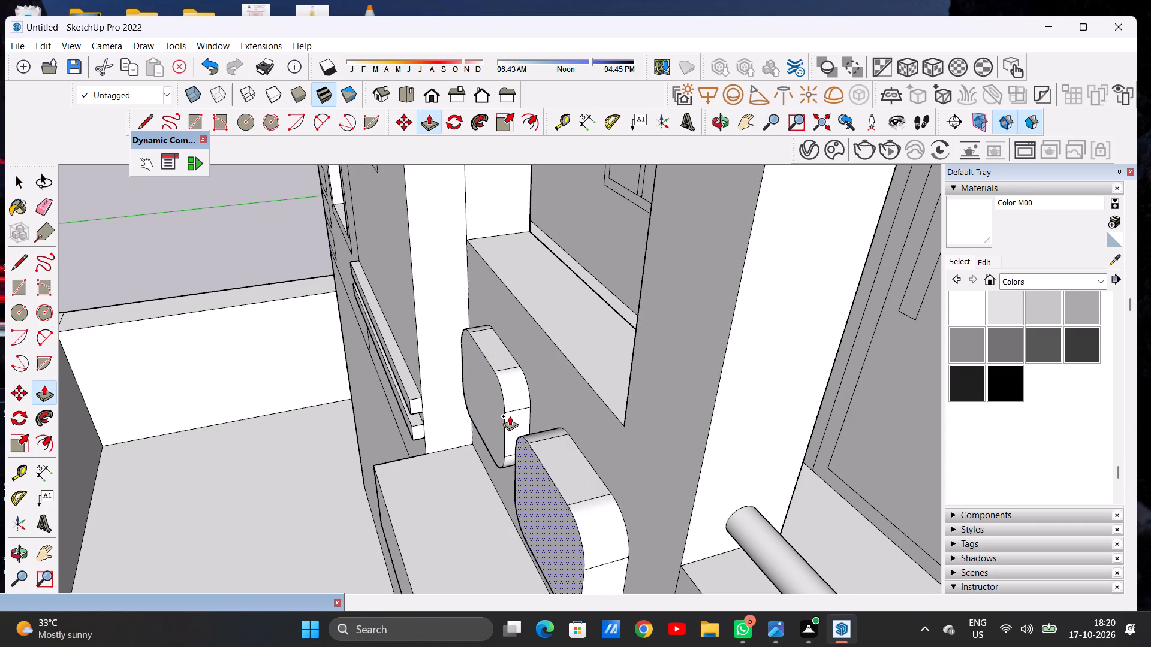
left_click(504, 407)
key("space")
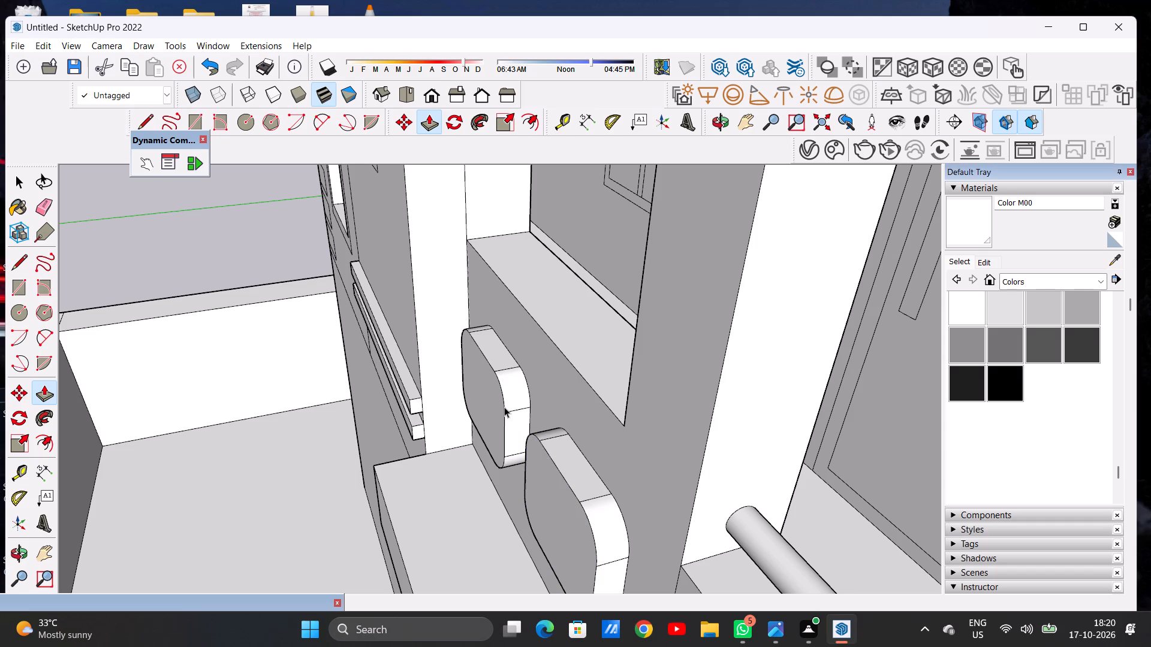
Examine the front facade, its raised rounded blocks and the roof parapet from the front and side.
scroll(543, 467, "down", 13)
middle_click_drag(512, 466, 654, 462)
scroll(583, 453, "down", 6)
middle_click_drag(573, 459, 697, 365)
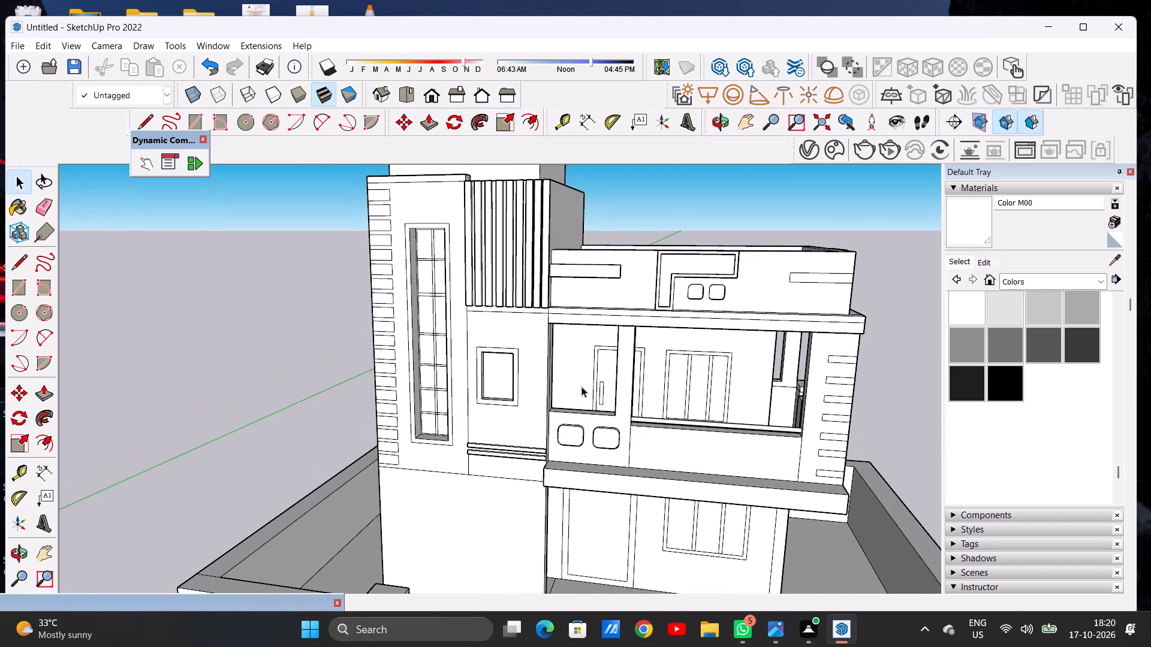
scroll(554, 404, "down", 5)
scroll(661, 305, "up", 6)
middle_click_drag(663, 362, 407, 383)
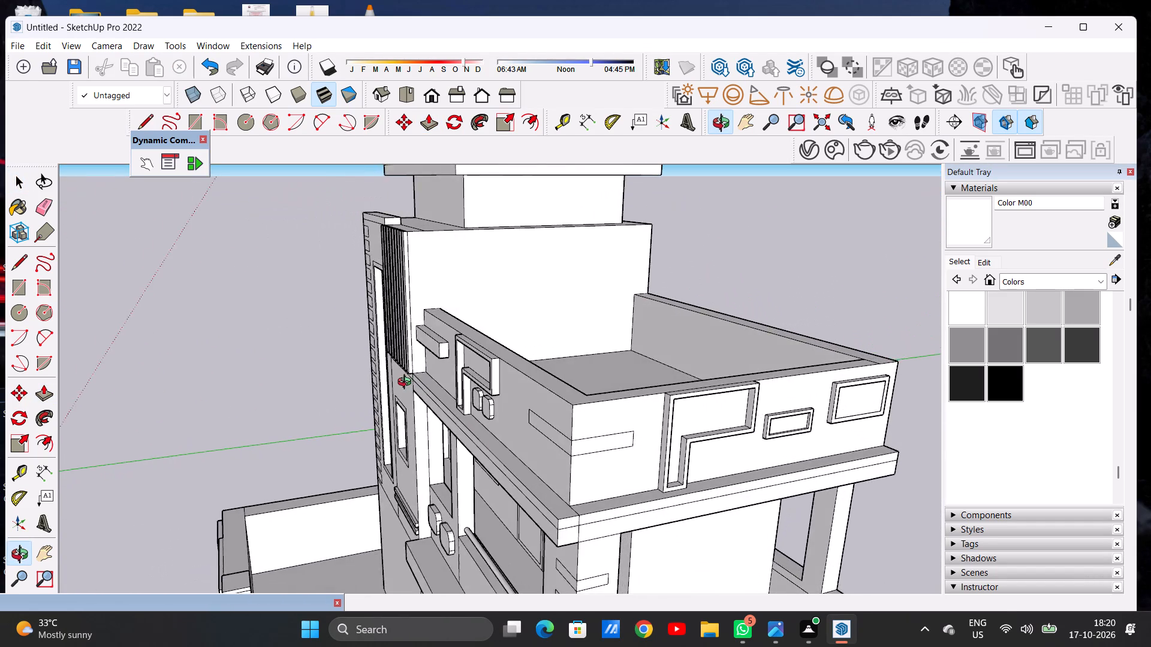
middle_click_drag(407, 383, 720, 341)
scroll(607, 379, "down", 11)
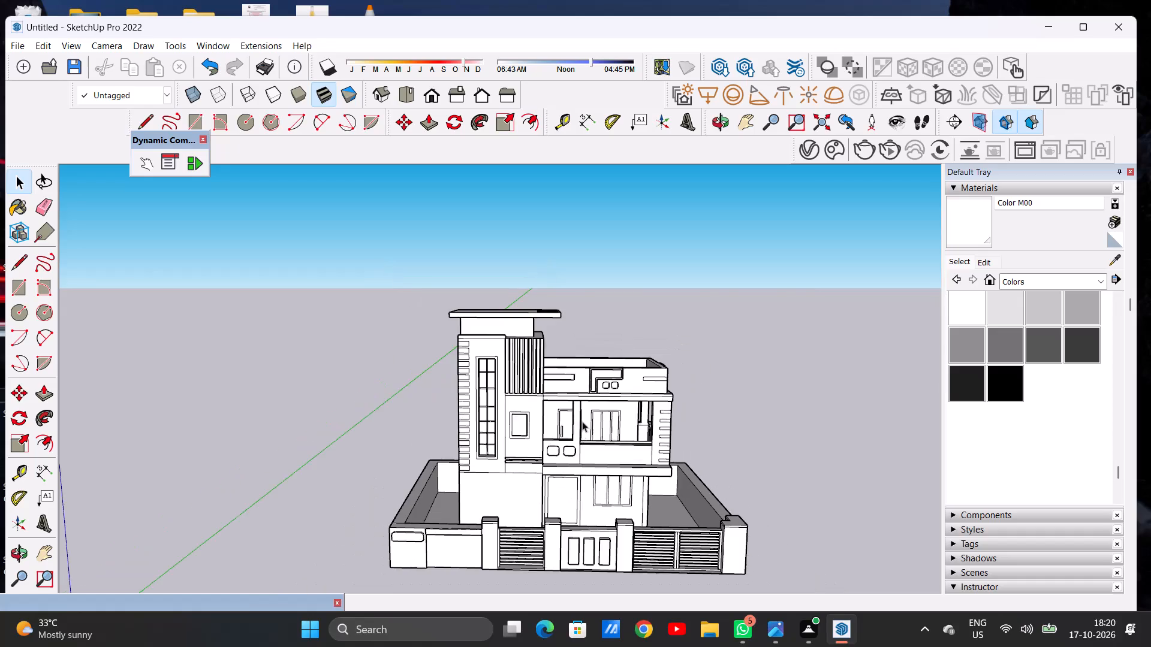
Examine the whole front elevation and the boundary wall's pillars, panels and double gate up close.
scroll(590, 489, "up", 2)
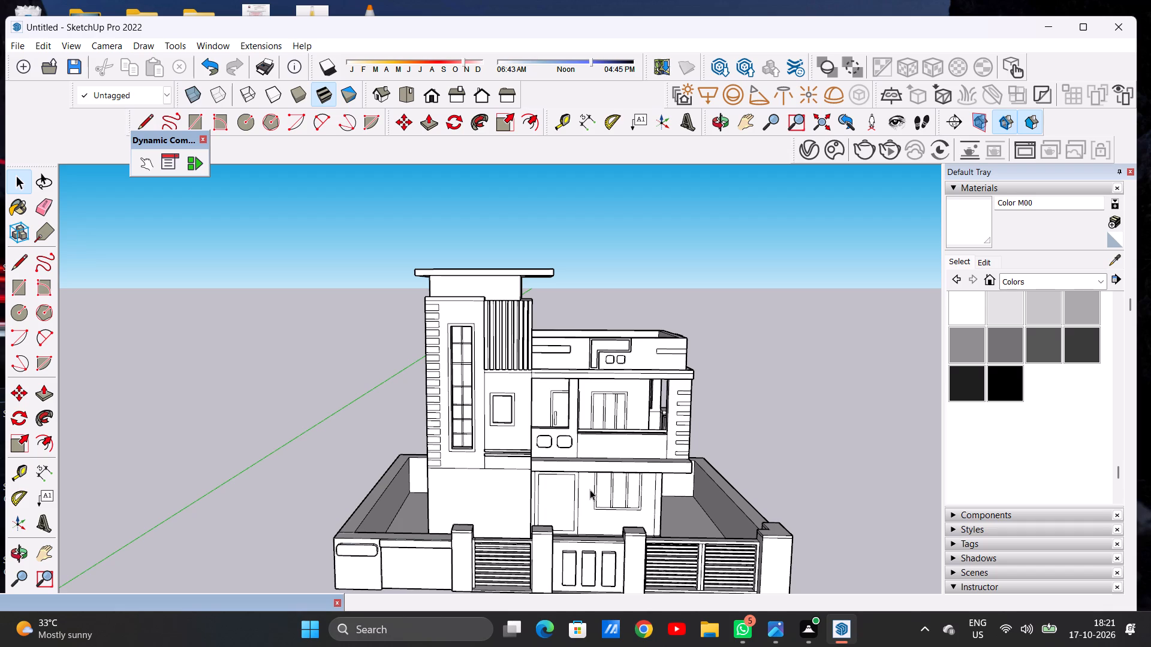
scroll(490, 523, "down", 3)
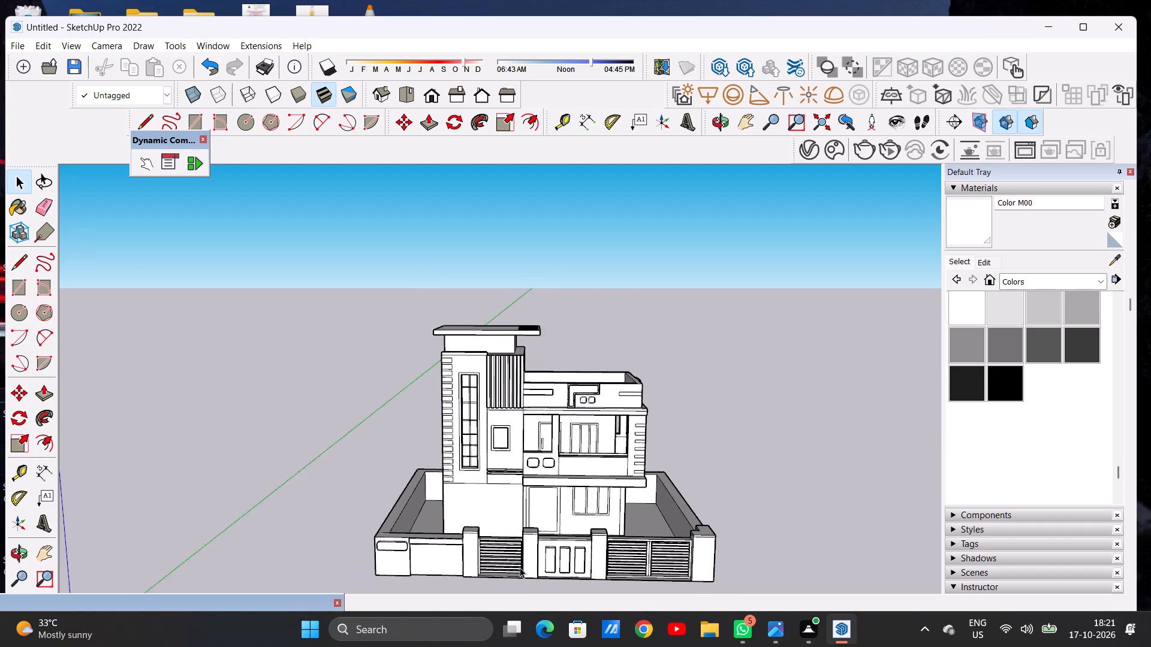
scroll(520, 567, "down", 2)
scroll(519, 576, "up", 5)
scroll(586, 554, "up", 3)
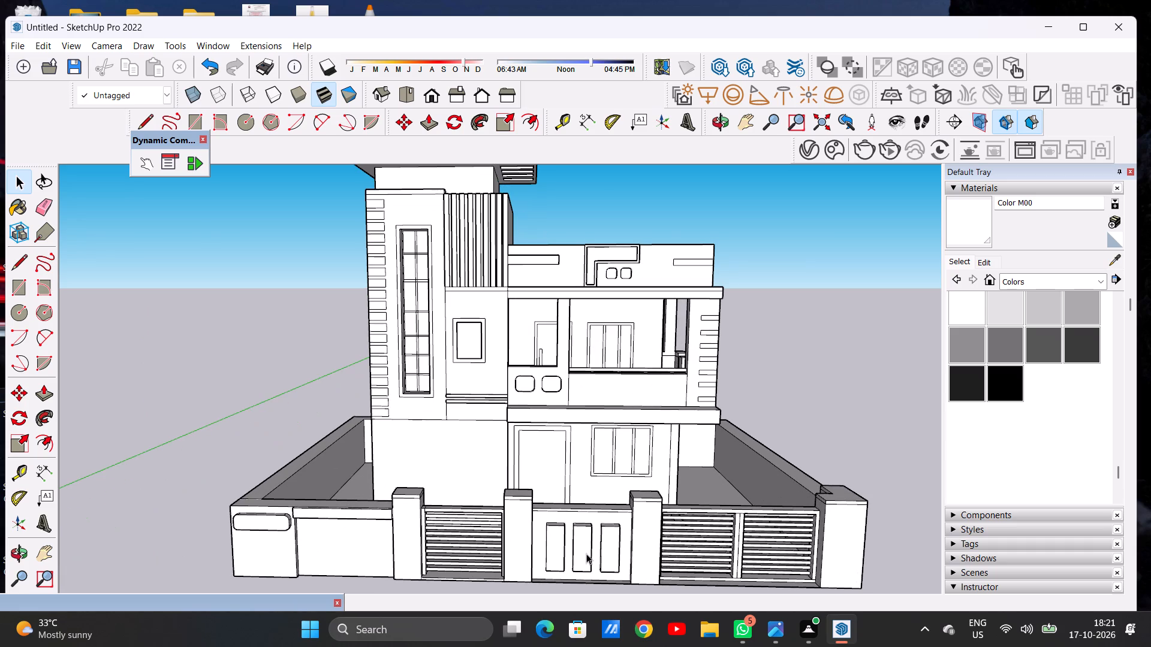
scroll(552, 570, "down", 3)
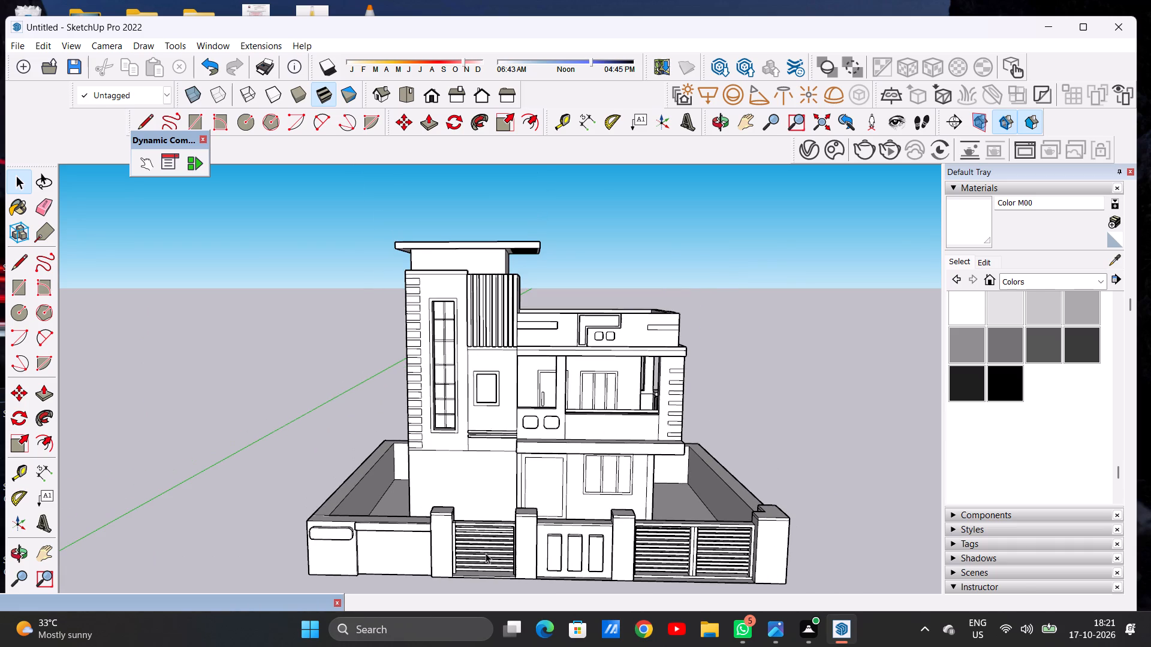
scroll(484, 553, "down", 3)
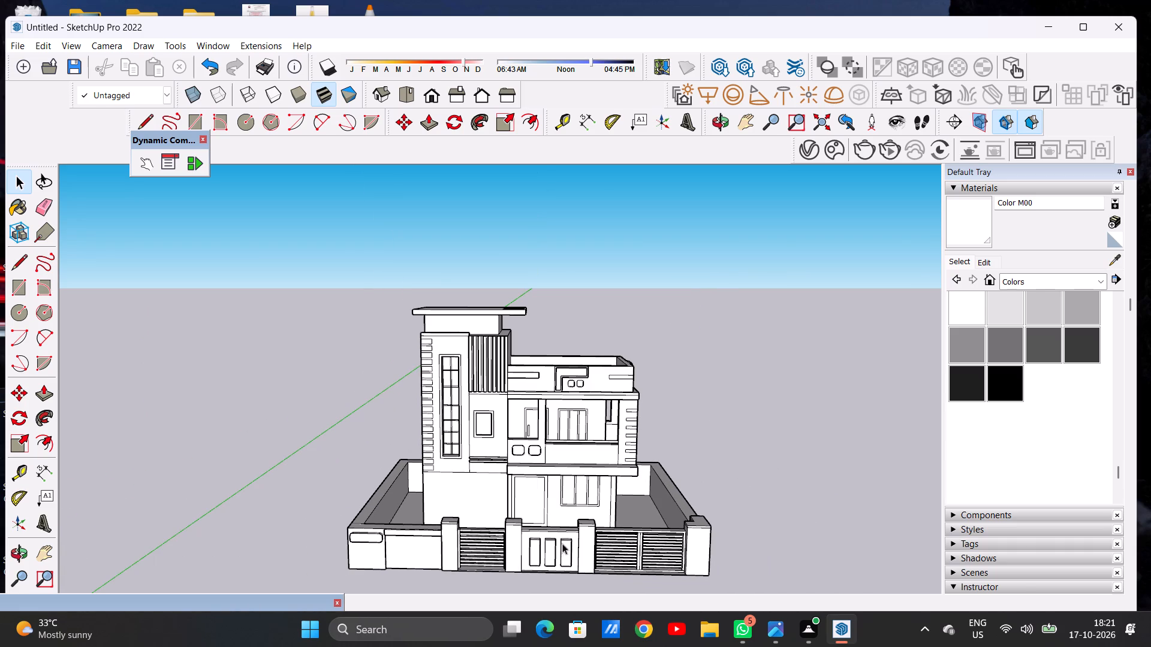
scroll(647, 555, "up", 11)
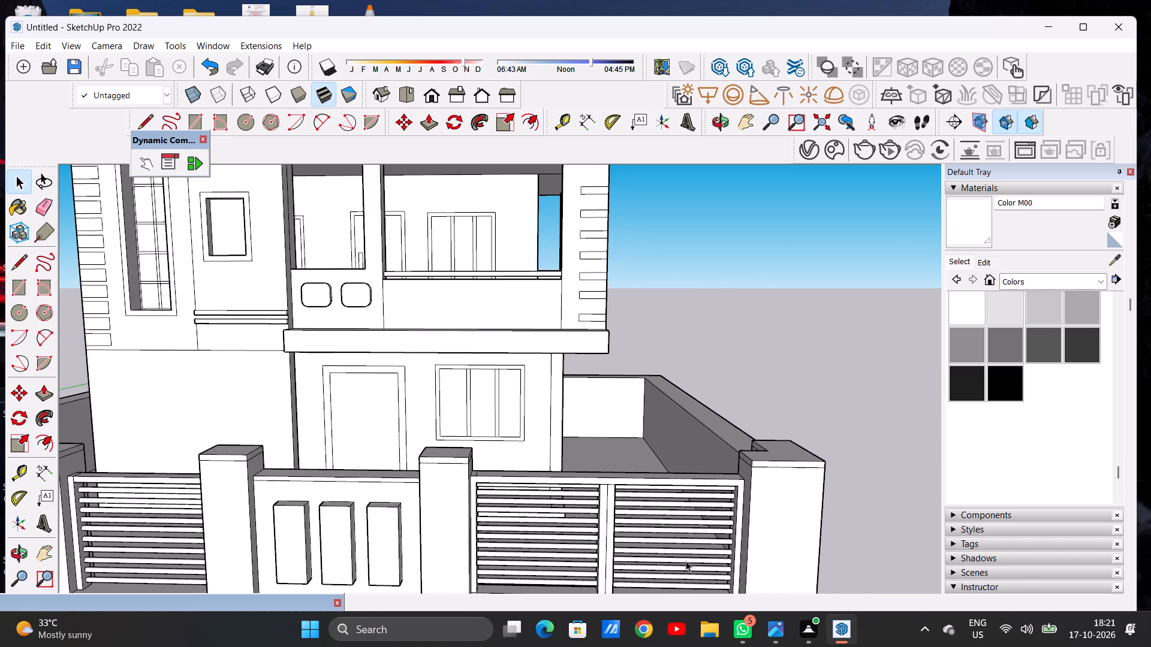
scroll(607, 526, "down", 6)
scroll(659, 567, "up", 3)
scroll(659, 567, "down", 1)
scroll(659, 567, "up", 5)
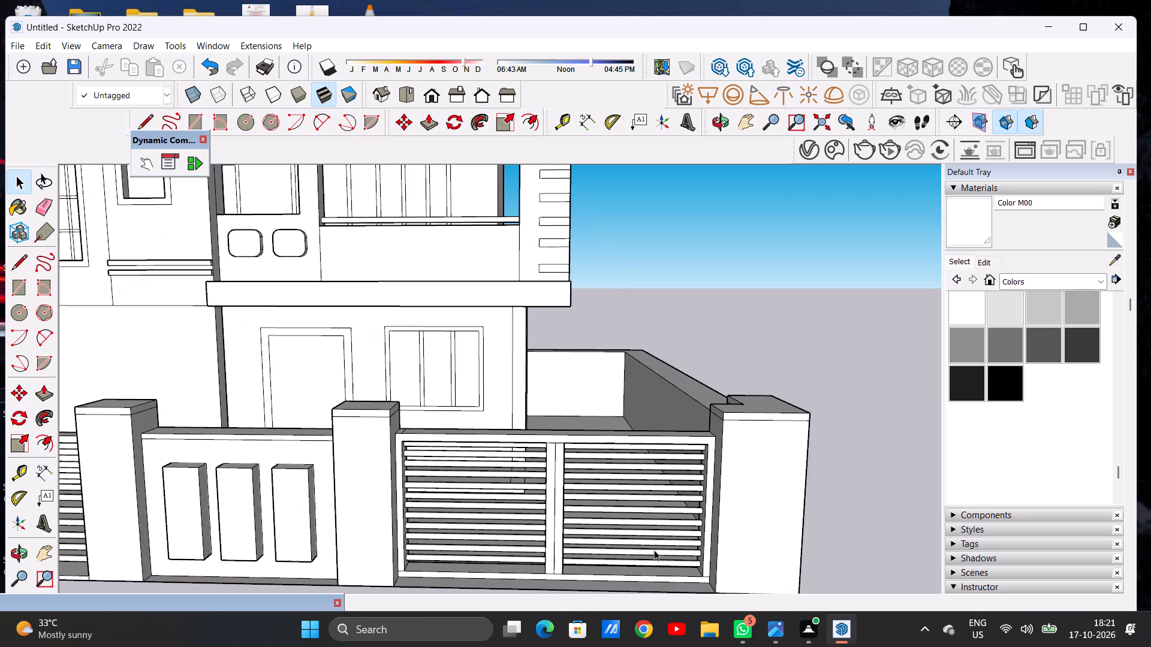
scroll(644, 548, "up", 2)
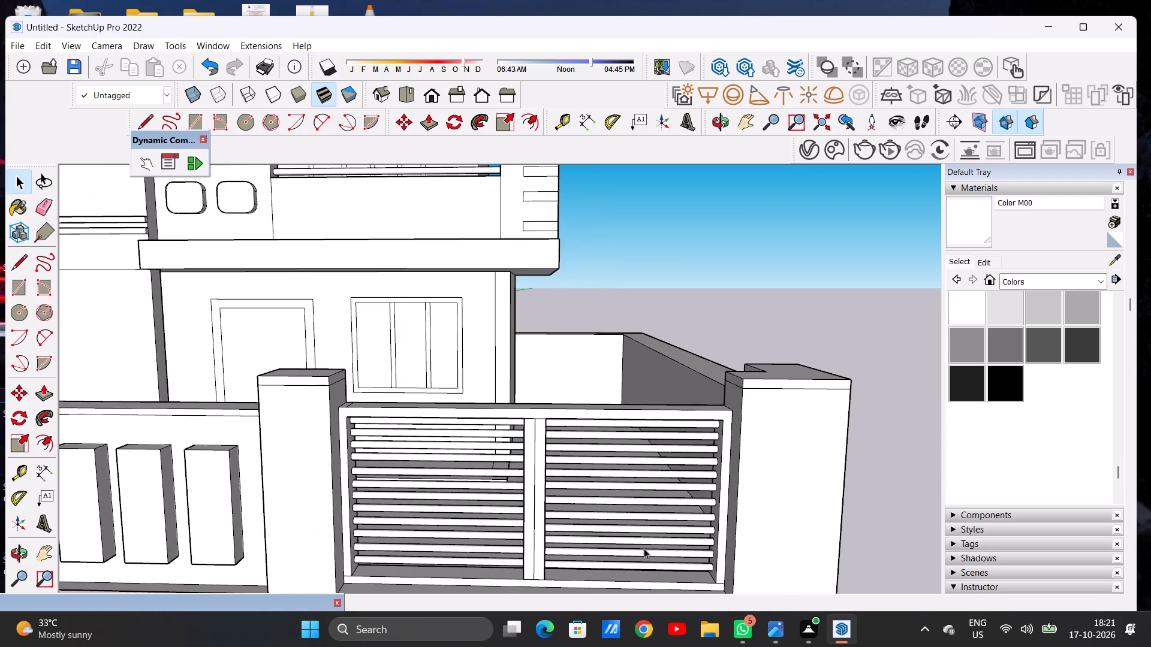
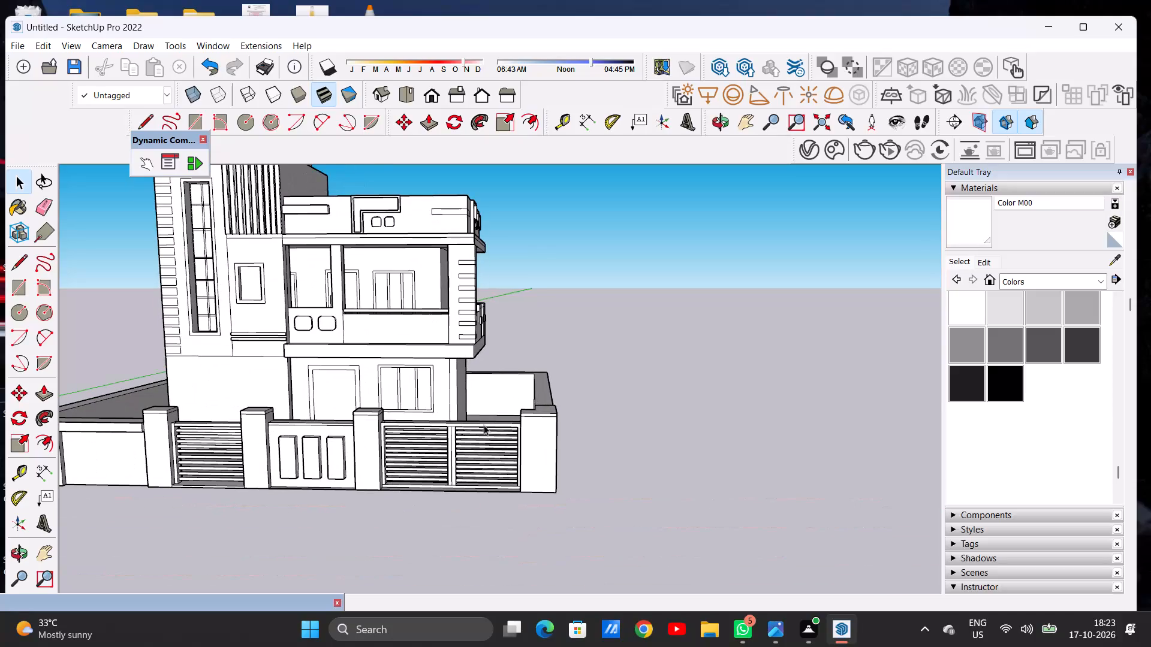
Paint the centre post and the outer frame's front face of the double gate with Color M07.
scroll(465, 445, "down", 4)
scroll(448, 461, "up", 3)
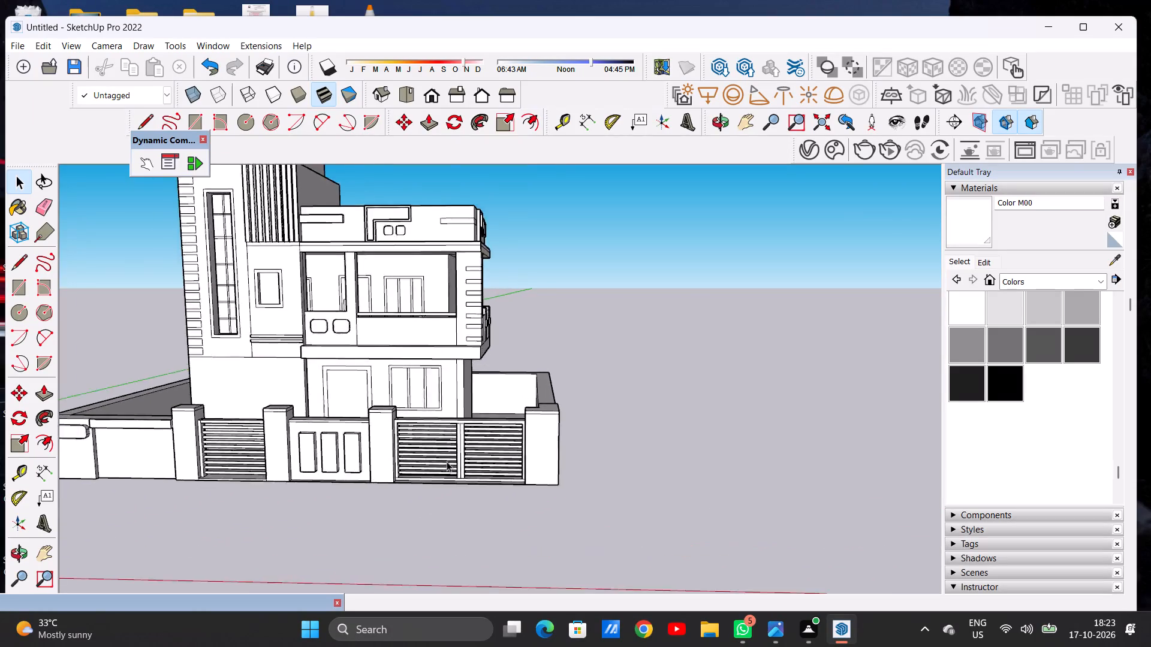
scroll(447, 461, "up", 1)
scroll(445, 459, "down", 1)
scroll(444, 458, "up", 11)
middle_click_drag(437, 457, 440, 455)
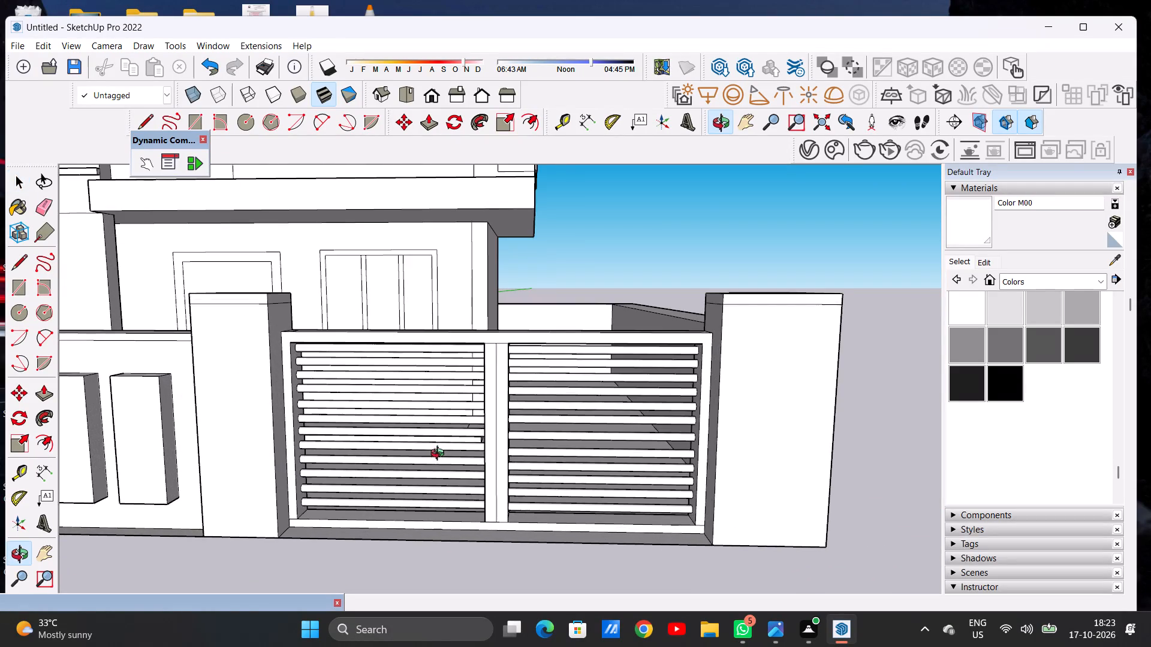
middle_click_drag(440, 455, 501, 439)
middle_click_drag(513, 439, 408, 445)
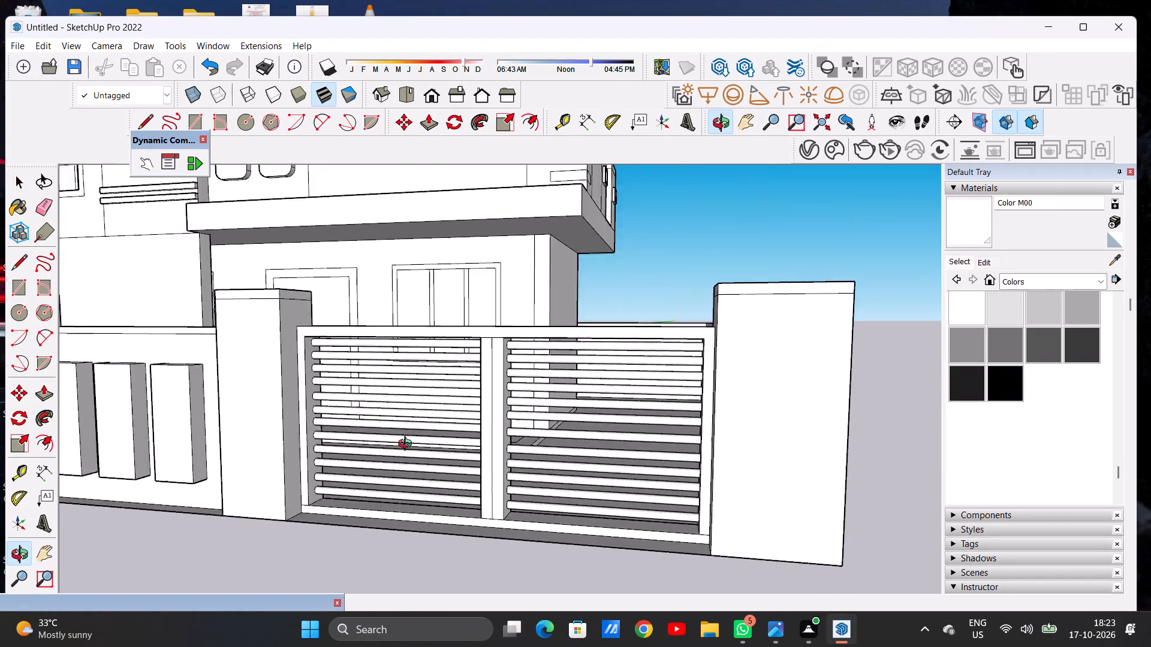
middle_click_drag(408, 445, 465, 473)
scroll(537, 489, "down", 3)
scroll(511, 407, "up", 2)
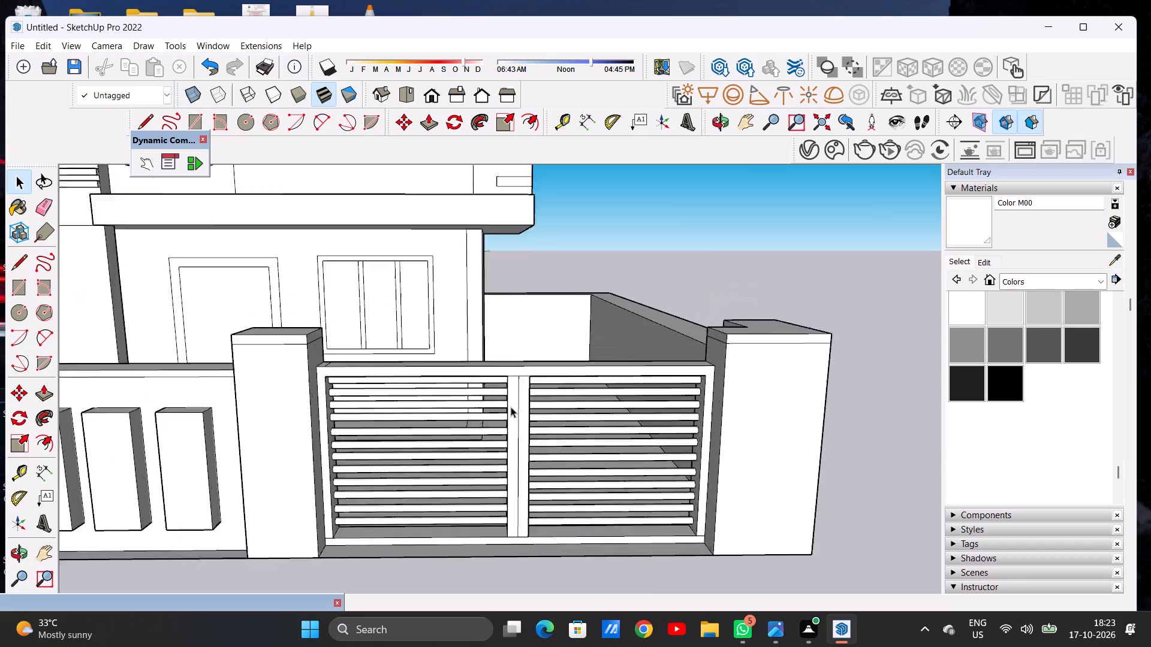
scroll(511, 407, "up", 3)
left_click(1081, 338)
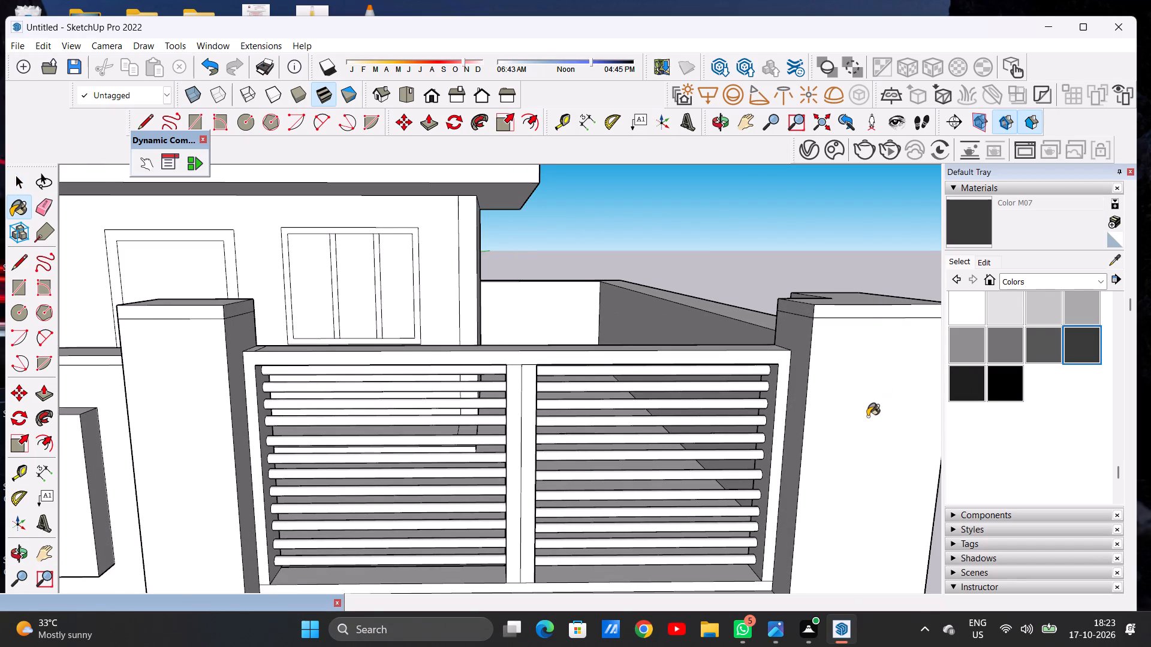
scroll(856, 422, "up", 4)
scroll(392, 404, "up", 4)
left_click(384, 385)
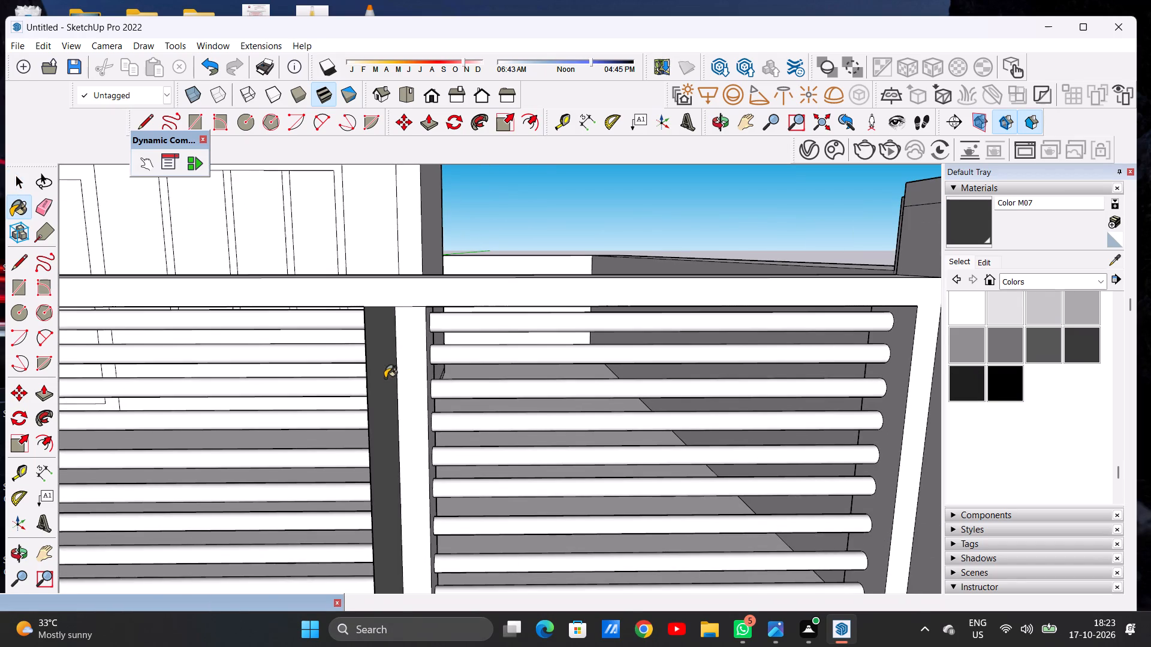
left_click(406, 349)
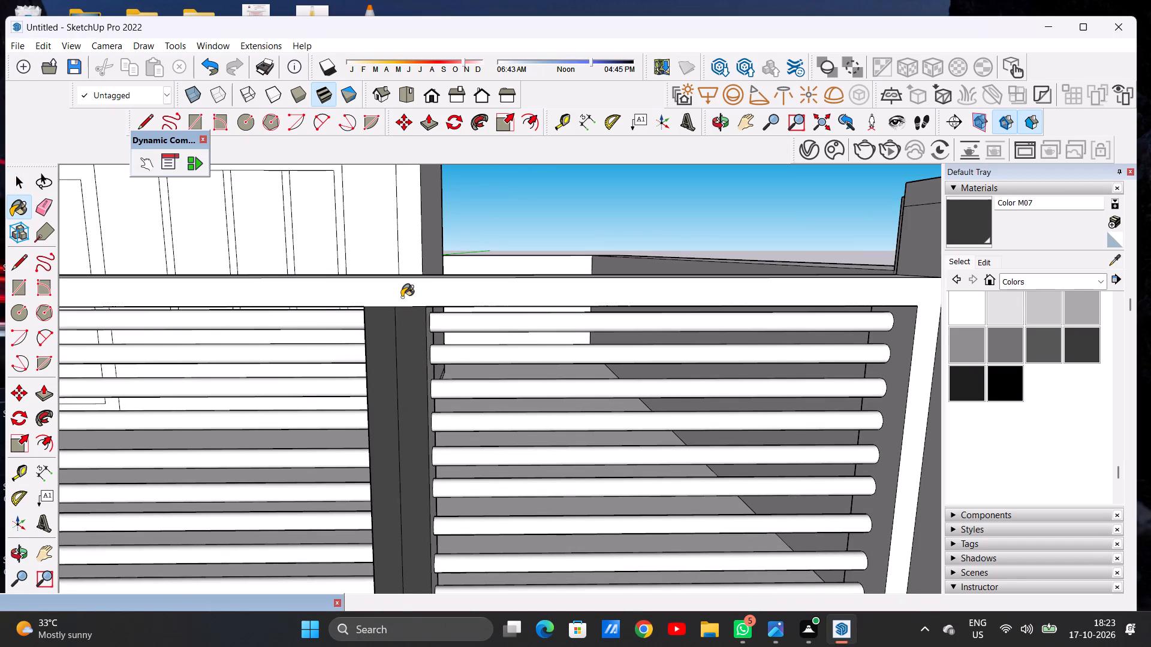
left_click(400, 291)
Paint the double gate's bottom rail and the inner bottom faces of both leaves with Color M07.
scroll(472, 328, "down", 8)
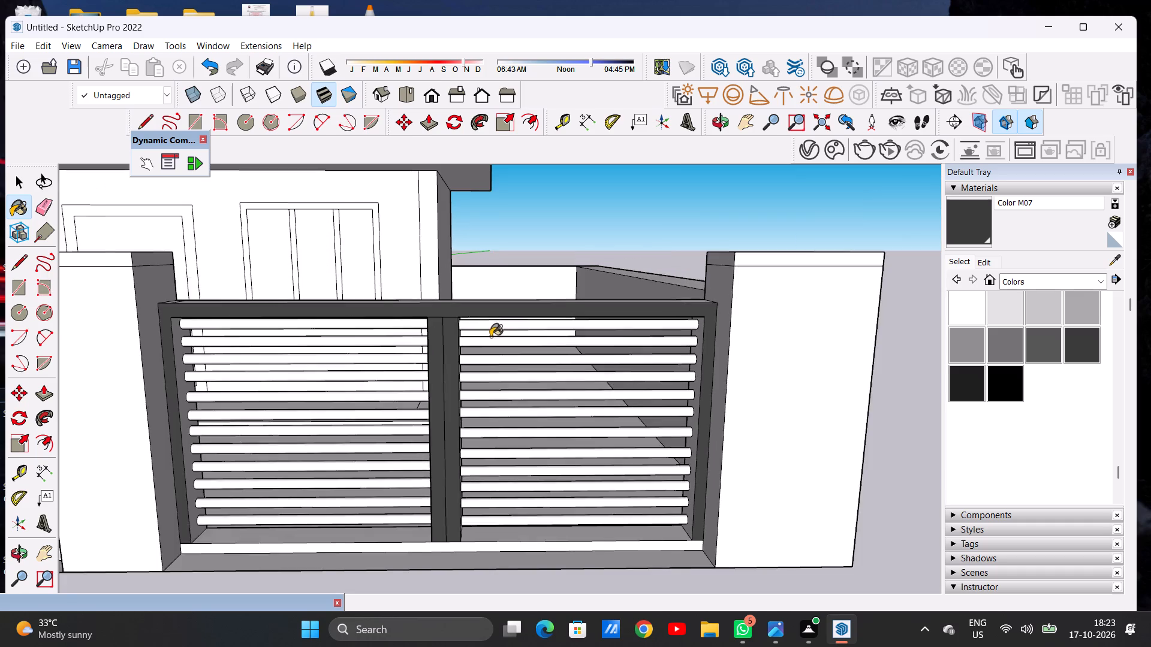
scroll(490, 337, "down", 1)
scroll(452, 495, "up", 7)
left_click(423, 519)
left_click(419, 498)
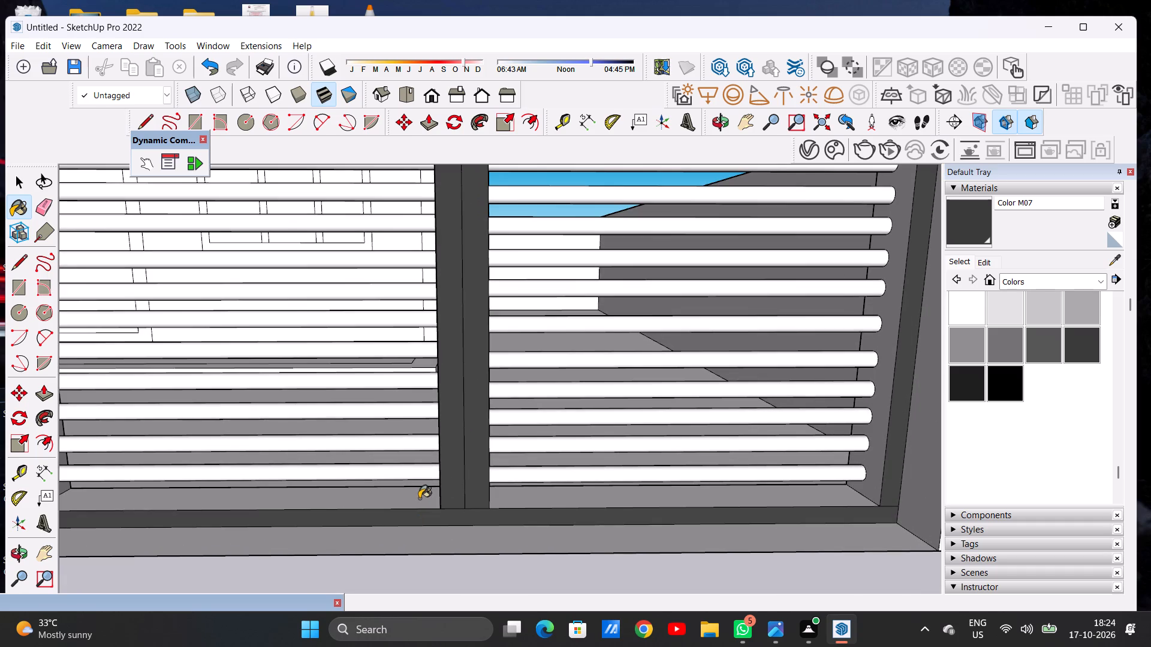
left_click(516, 498)
Paint the inner side faces at both ends of the double gate's frame with Color M07.
scroll(434, 506, "down", 10)
middle_click_drag(424, 497, 324, 439)
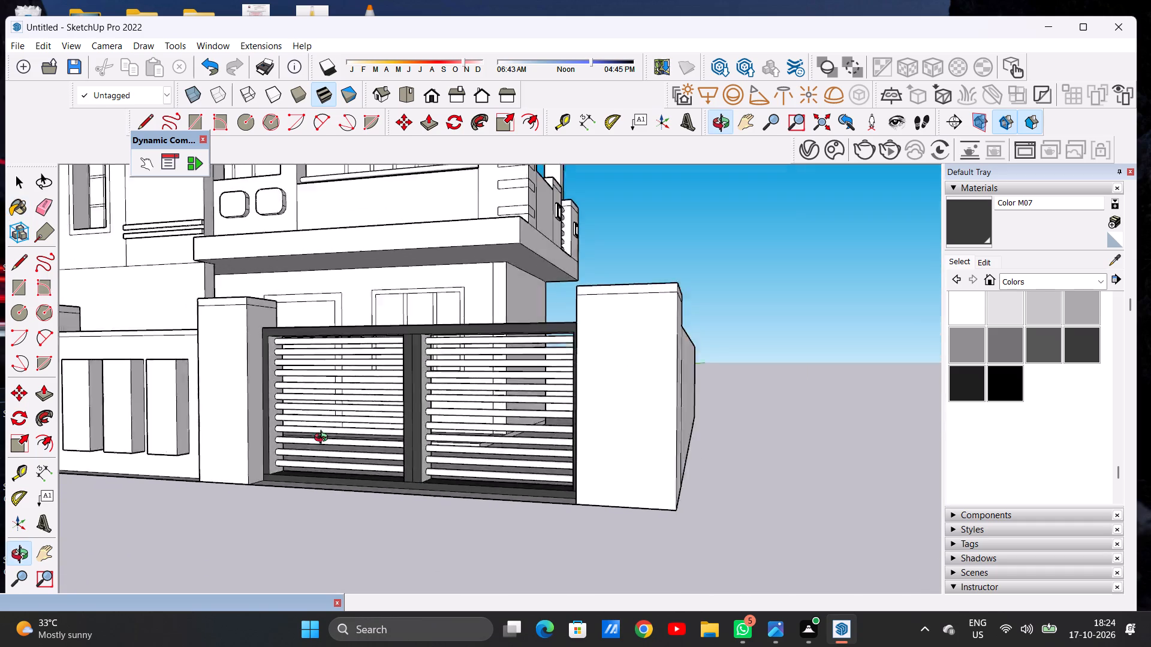
middle_click_drag(324, 439, 272, 428)
scroll(297, 362, "up", 12)
left_click(280, 343)
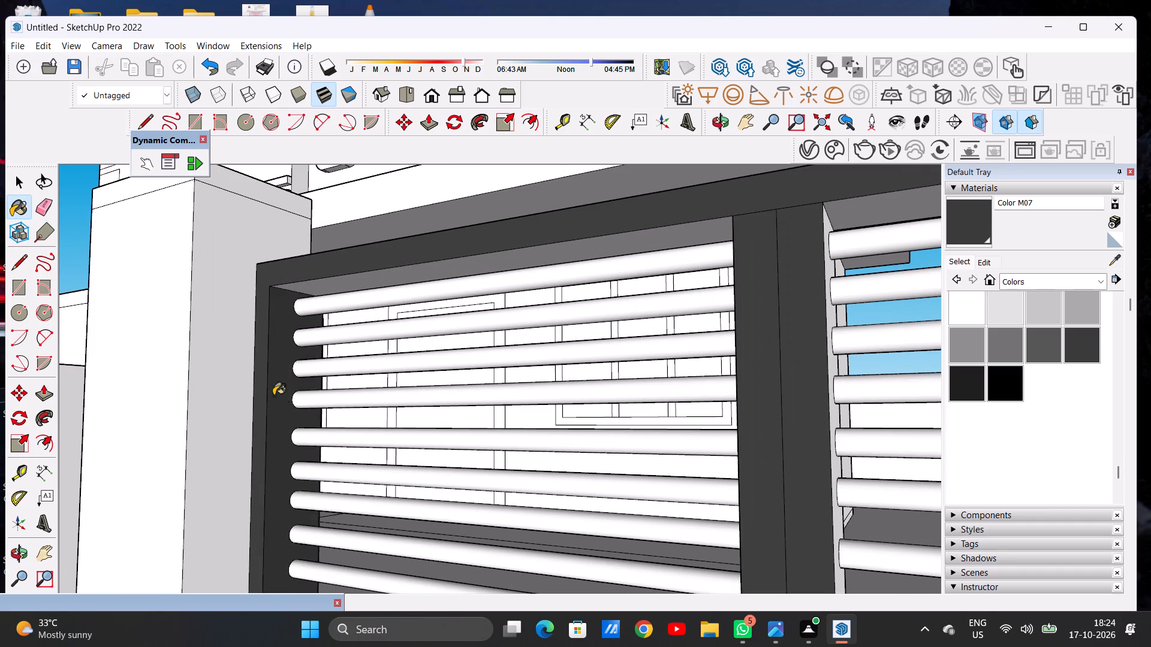
scroll(272, 435, "down", 12)
middle_click_drag(271, 440, 480, 477)
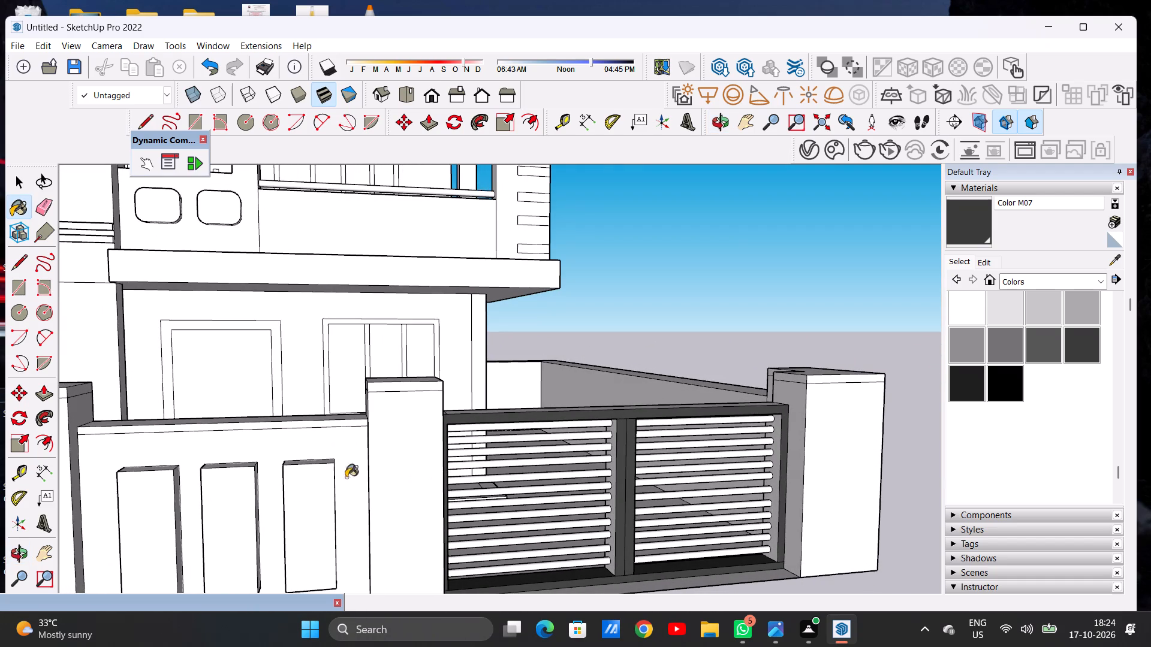
scroll(315, 436, "down", 5)
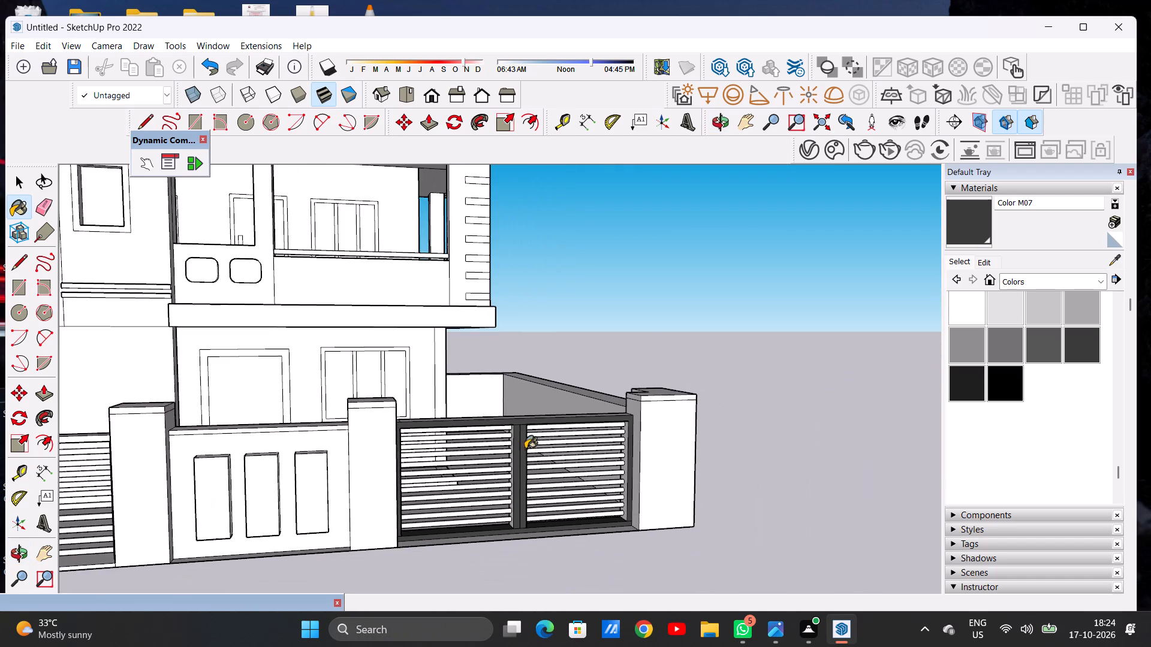
scroll(587, 454, "up", 6)
scroll(666, 434, "up", 11)
left_click(641, 373)
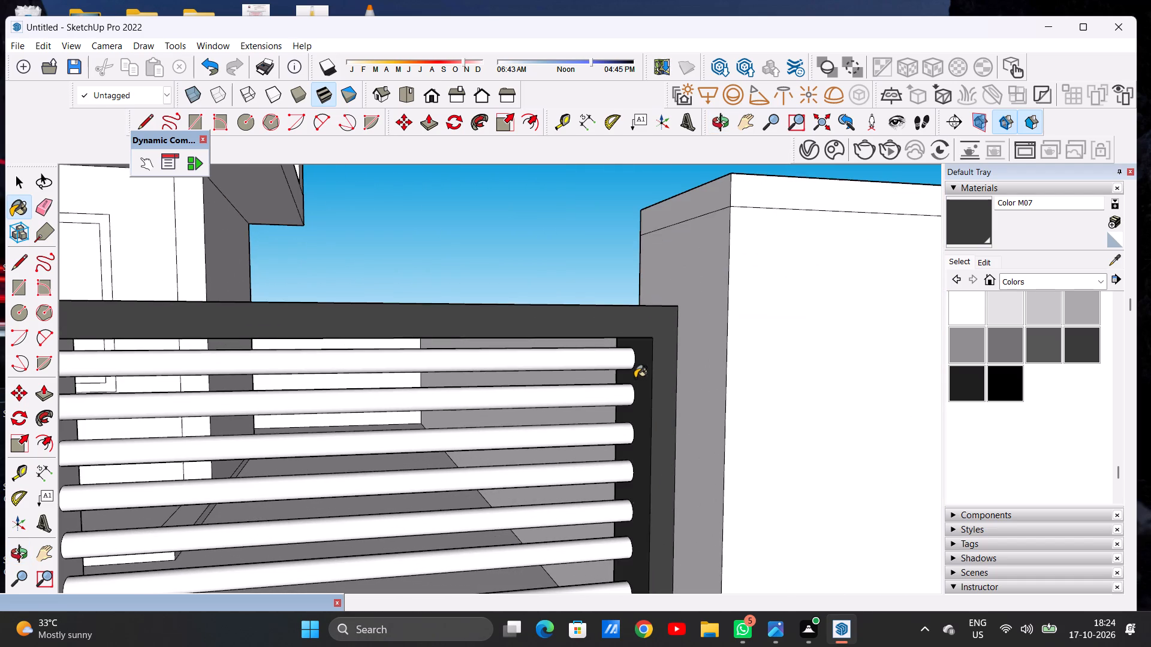
Paint the top rail's underside over both gate leaves and one side face of the centre post with Color M07.
scroll(584, 387, "down", 8)
middle_click_drag(575, 451, 460, 355)
scroll(453, 355, "up", 6)
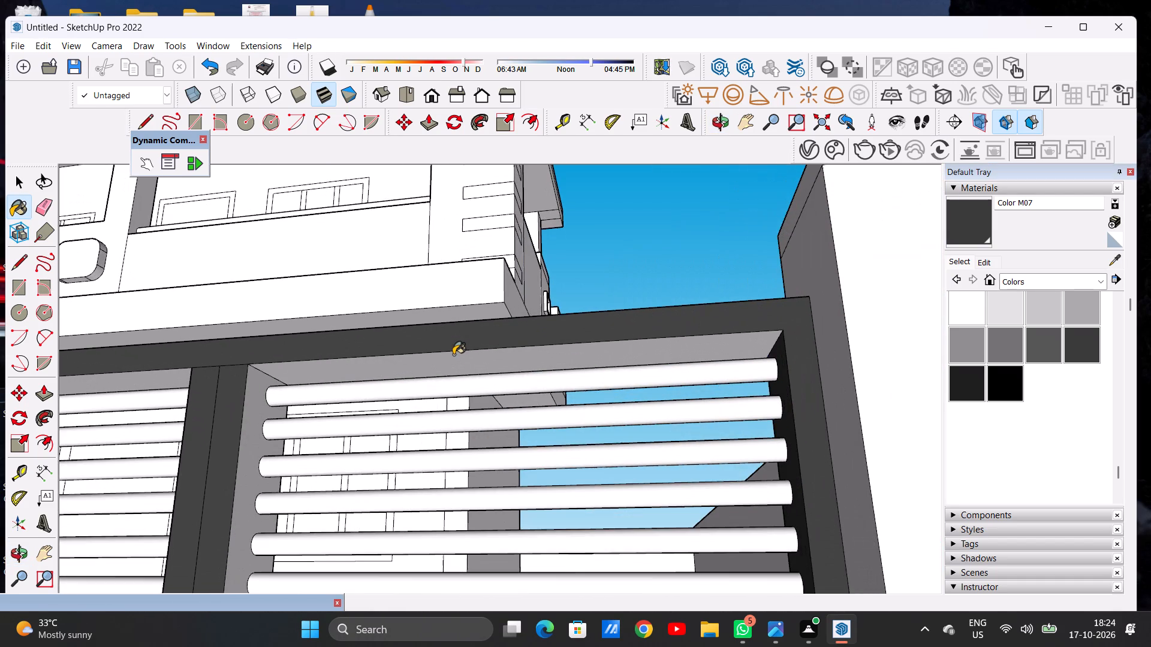
scroll(453, 355, "up", 1)
left_click(453, 355)
scroll(548, 368, "down", 5)
scroll(316, 374, "up", 6)
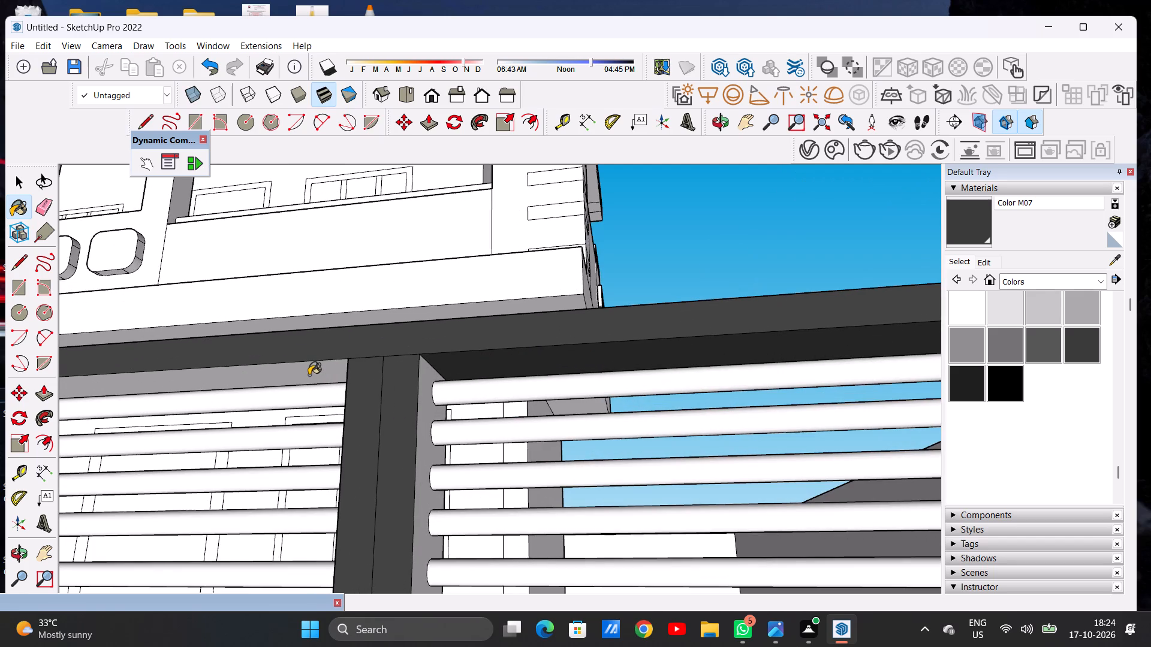
left_click(309, 375)
left_click(421, 370)
Paint the remaining inner side face of the double gate's centre post with Color M07.
scroll(414, 373, "down", 3)
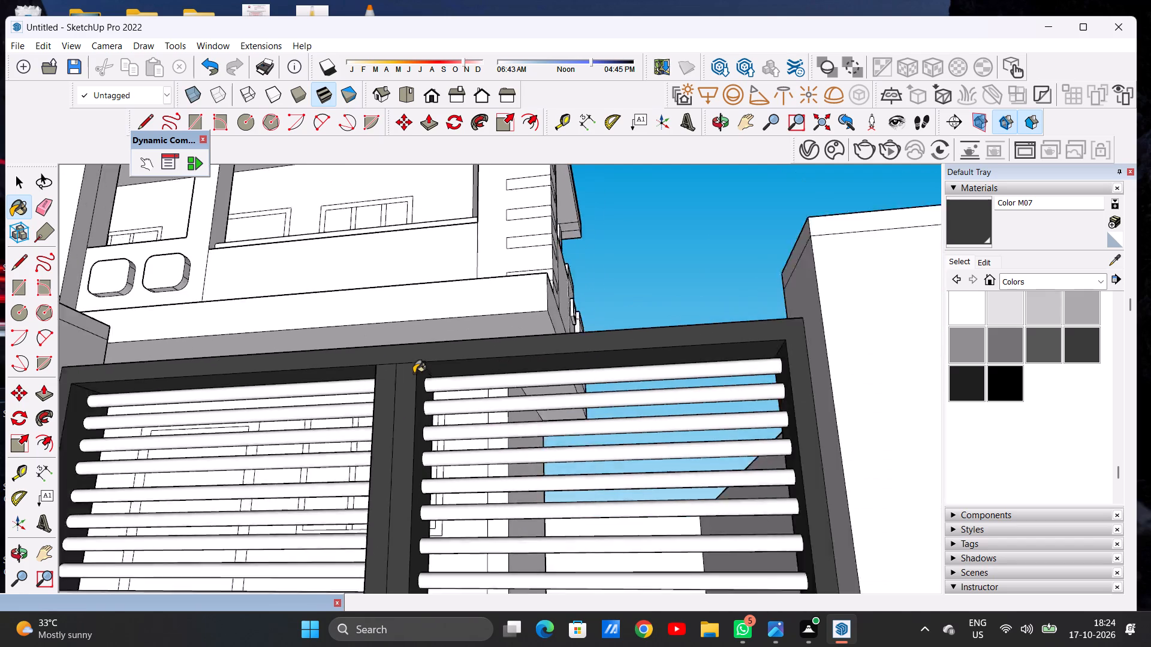
scroll(414, 373, "down", 7)
scroll(421, 367, "up", 1)
scroll(421, 367, "down", 3)
middle_click_drag(427, 401, 607, 482)
scroll(519, 446, "up", 7)
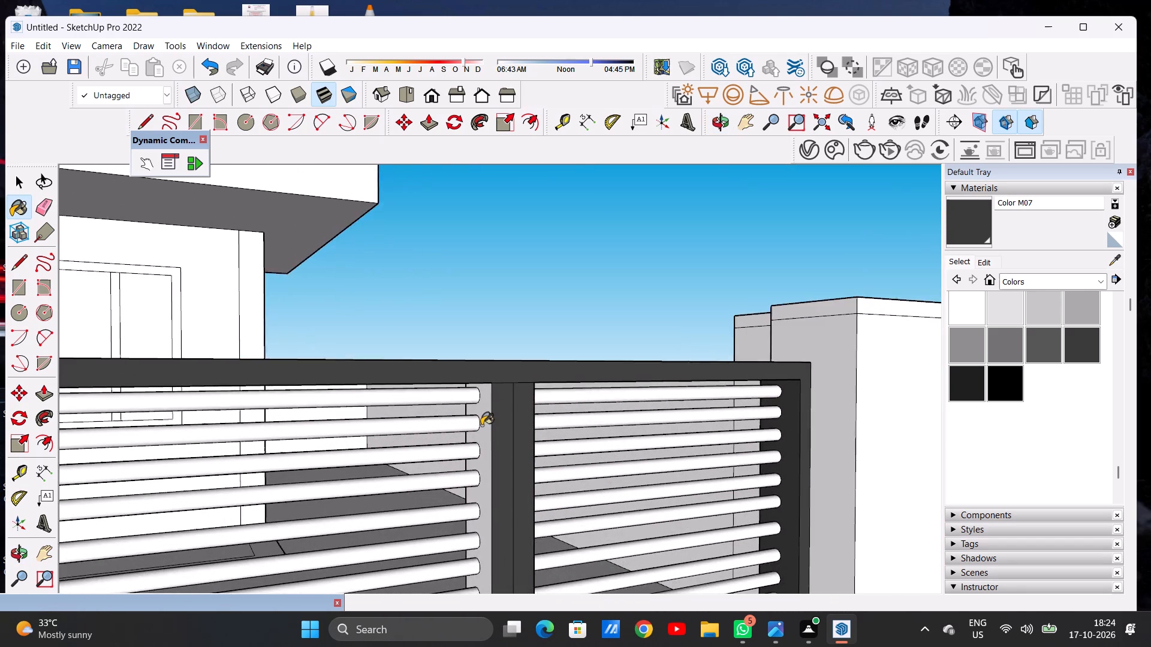
scroll(481, 425, "up", 4)
left_click(489, 413)
scroll(390, 415, "down", 7)
scroll(391, 415, "up", 1)
scroll(391, 415, "down", 14)
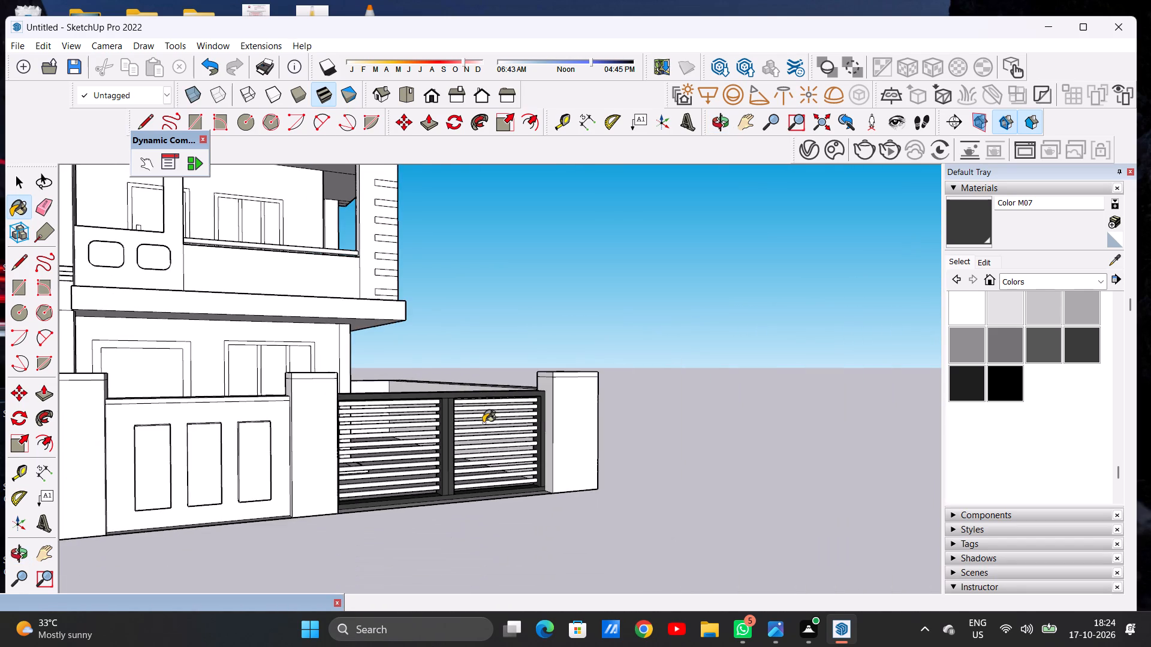
middle_click_drag(444, 454, 321, 458)
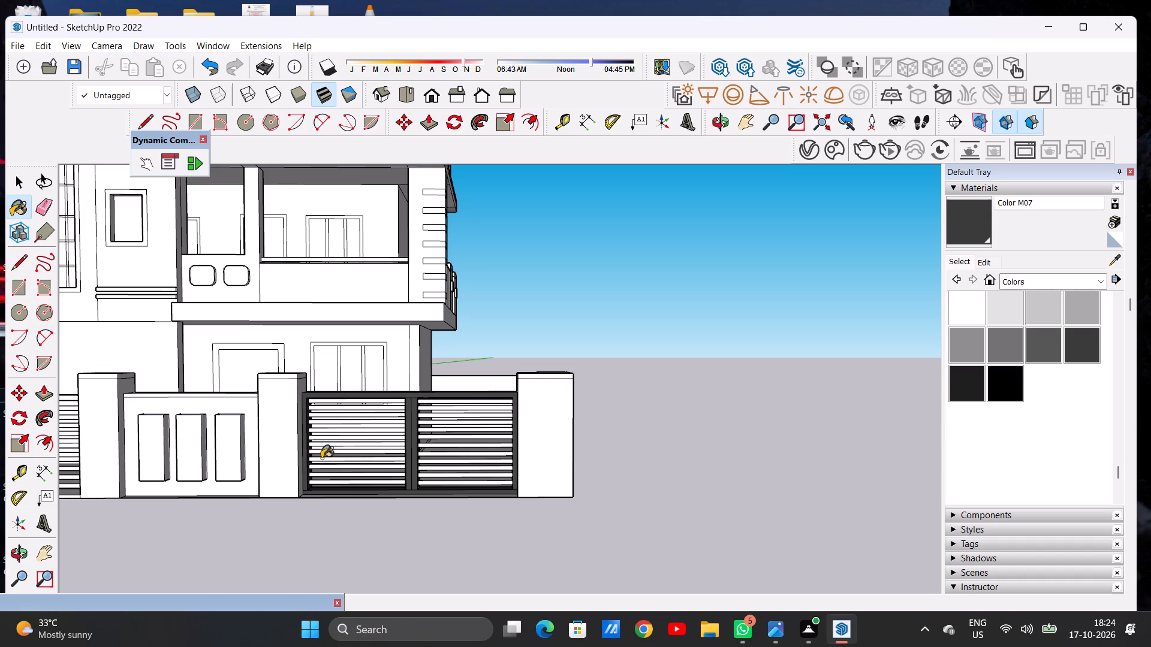
key("space")
Examine the house and boundary wall from the front and the side, including the plain side wall.
scroll(344, 407, "down", 6)
middle_click_drag(562, 423, 182, 453)
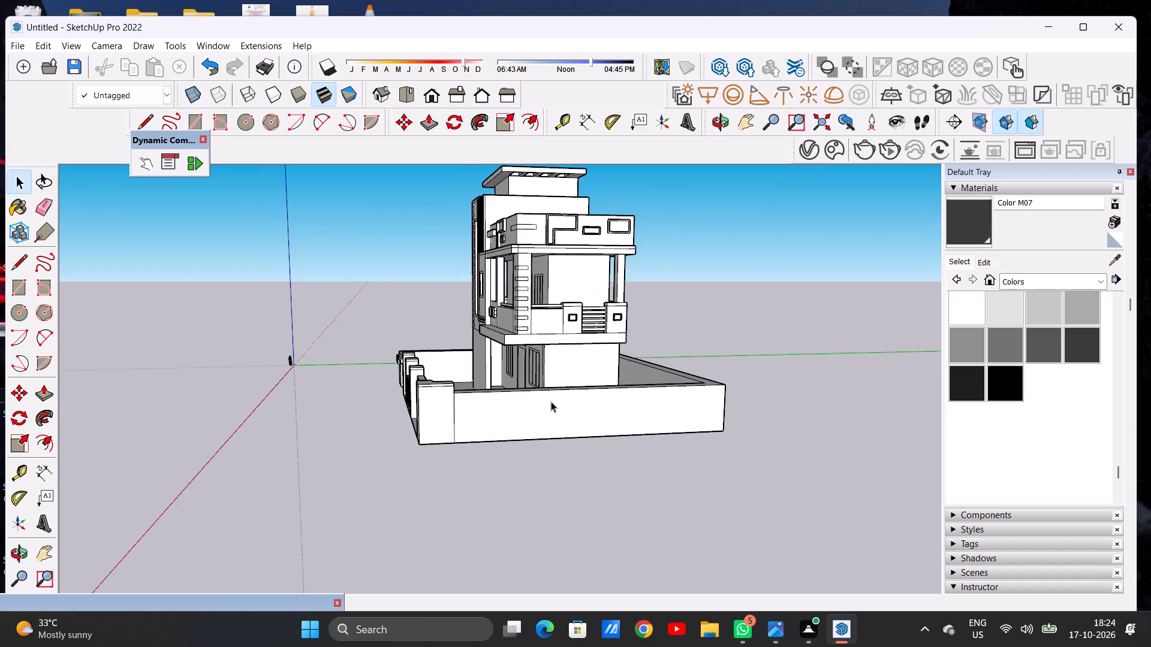
scroll(552, 398, "up", 1)
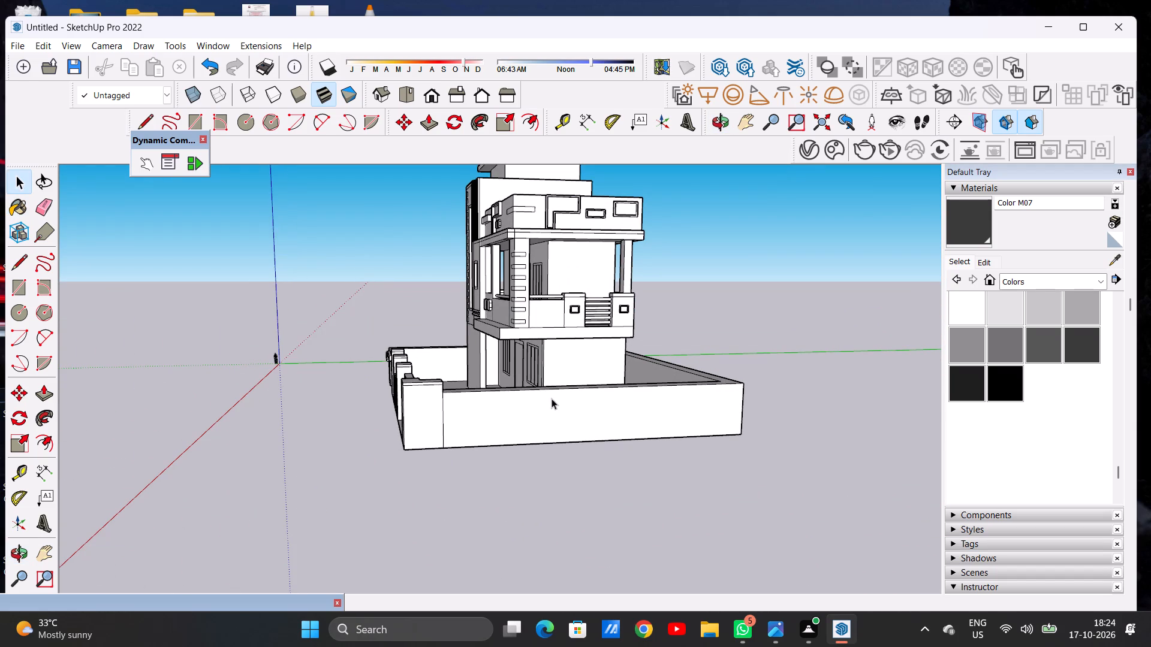
scroll(504, 433, "down", 6)
middle_click_drag(391, 445, 441, 444)
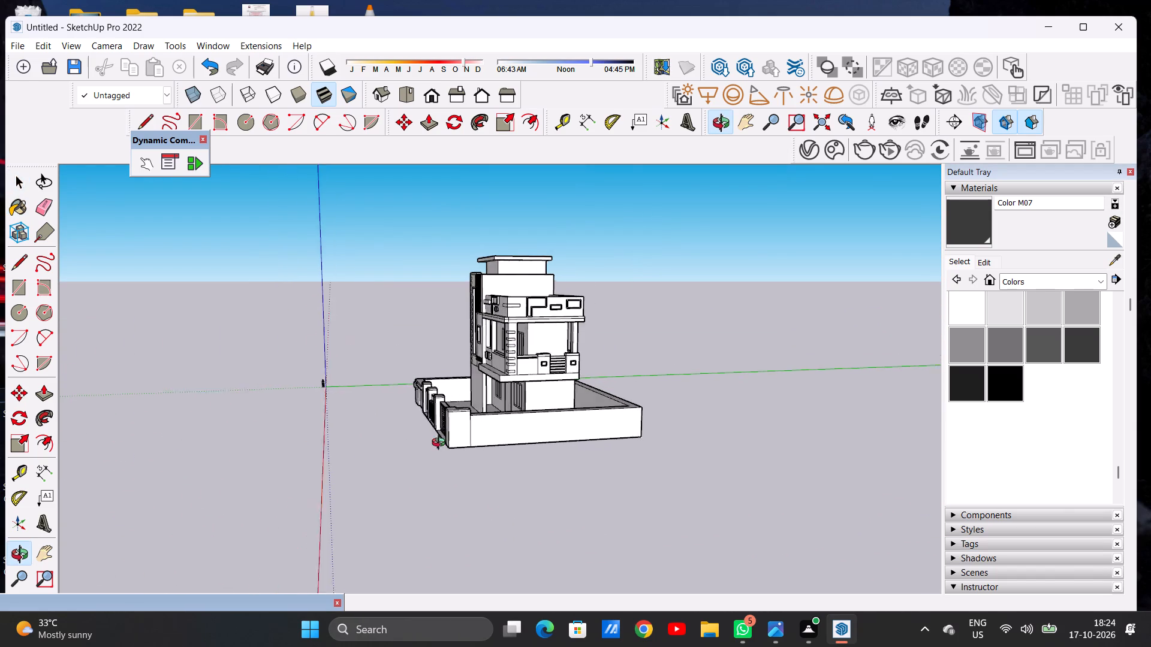
middle_click_drag(441, 444, 346, 452)
scroll(493, 432, "up", 5)
middle_click_drag(504, 442, 506, 425)
scroll(504, 425, "up", 4)
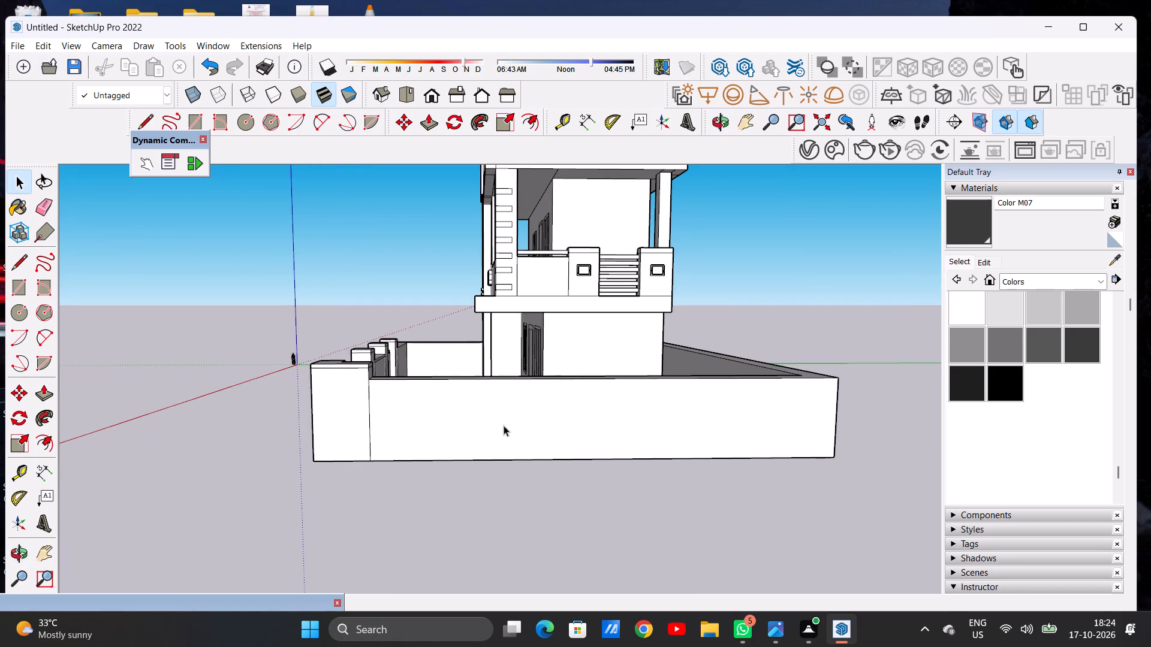
scroll(489, 427, "down", 6)
middle_click_drag(398, 427, 664, 425)
middle_click_drag(290, 428, 401, 433)
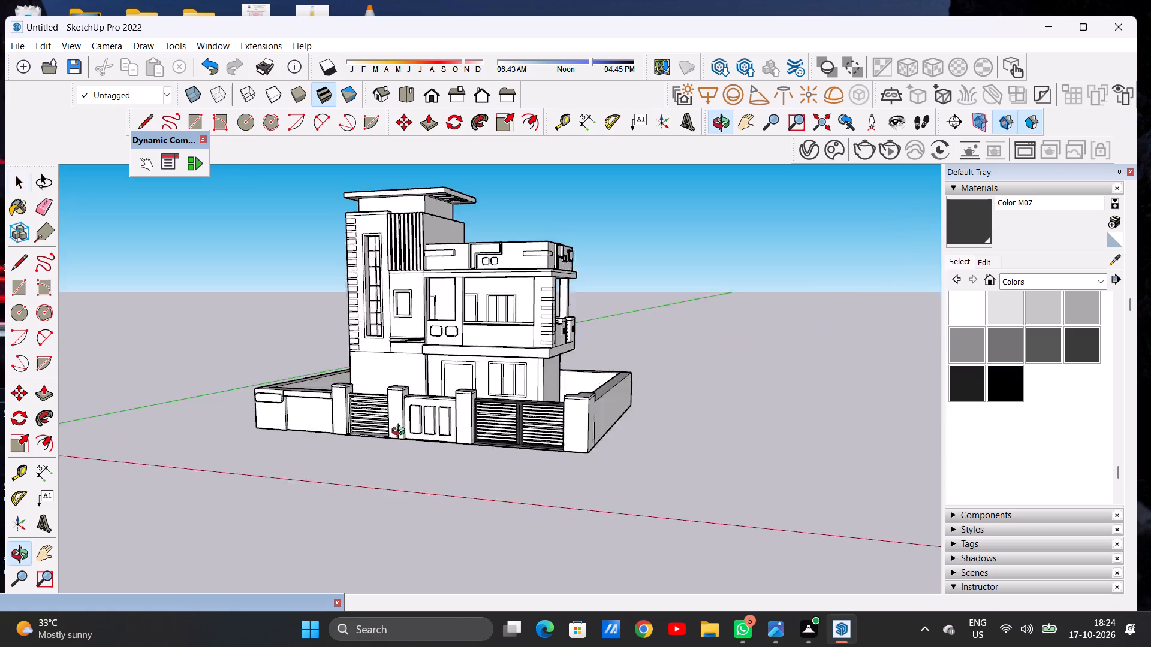
middle_click_drag(401, 433, 661, 382)
middle_click_drag(381, 398, 195, 423)
middle_click_drag(517, 434, 264, 437)
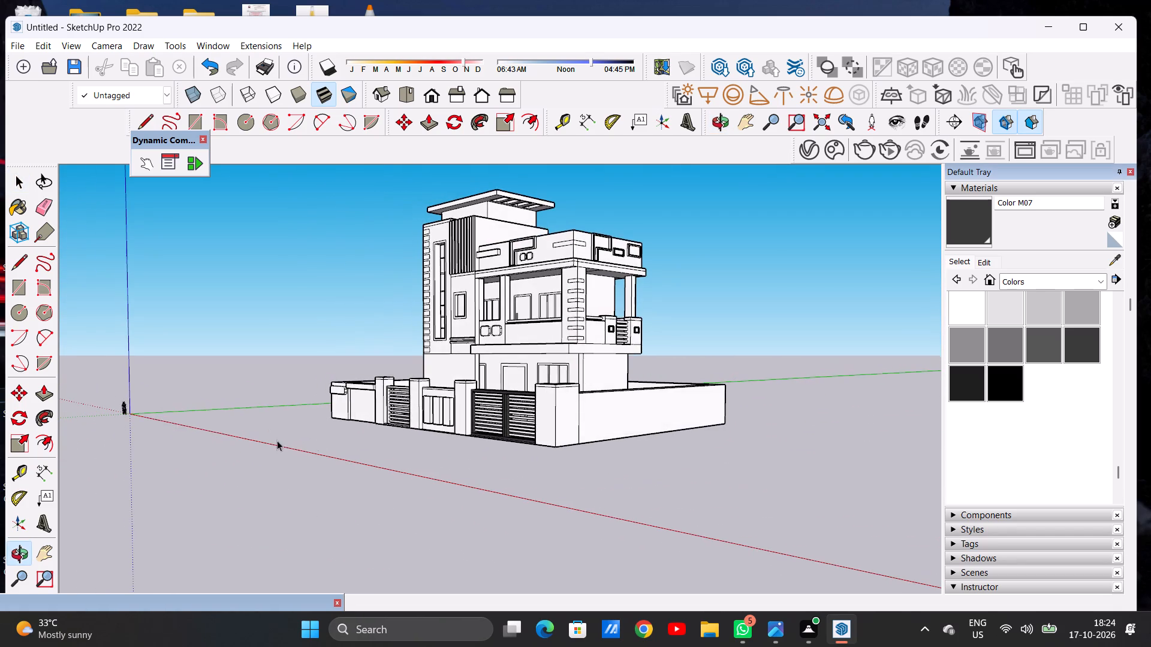
middle_click_drag(657, 433, 421, 438)
Draw a narrow upright rectangle on the outer face of the side boundary wall, beside the front corner pillar.
scroll(495, 431, "up", 3)
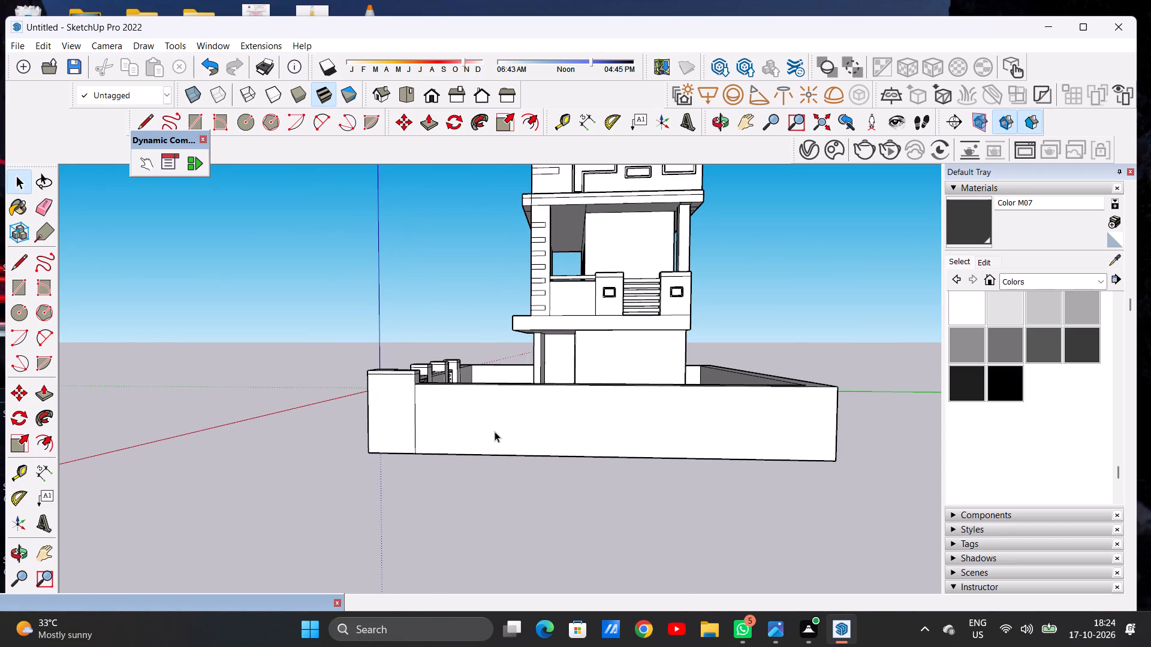
scroll(500, 436, "up", 5)
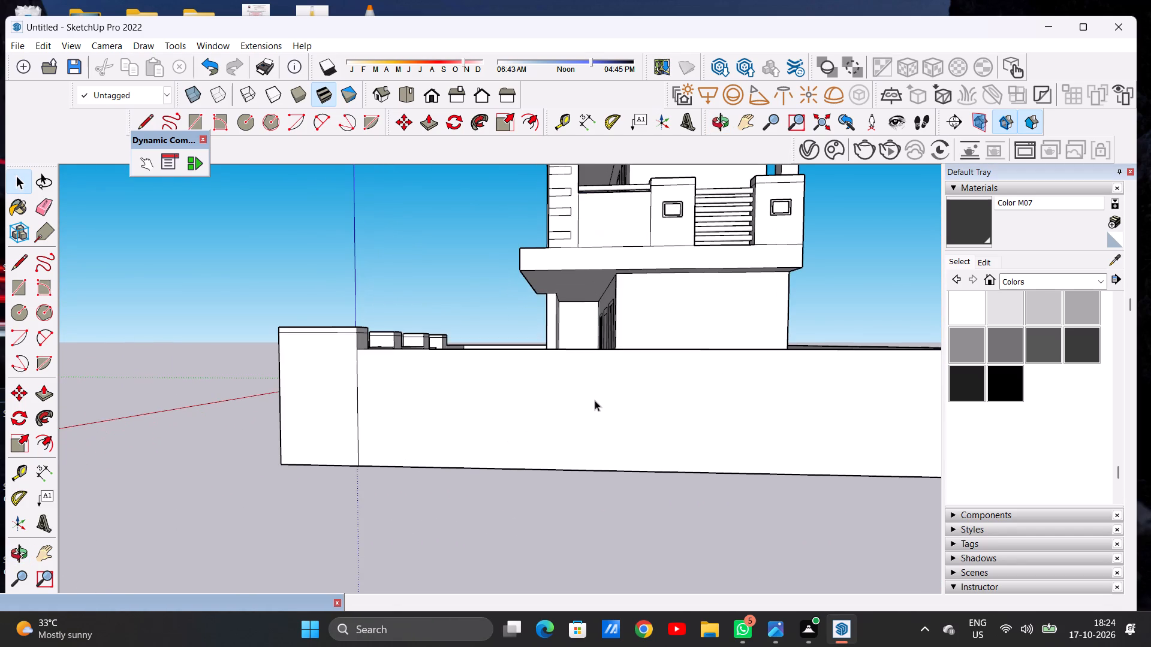
scroll(421, 425, "down", 5)
scroll(551, 398, "up", 5)
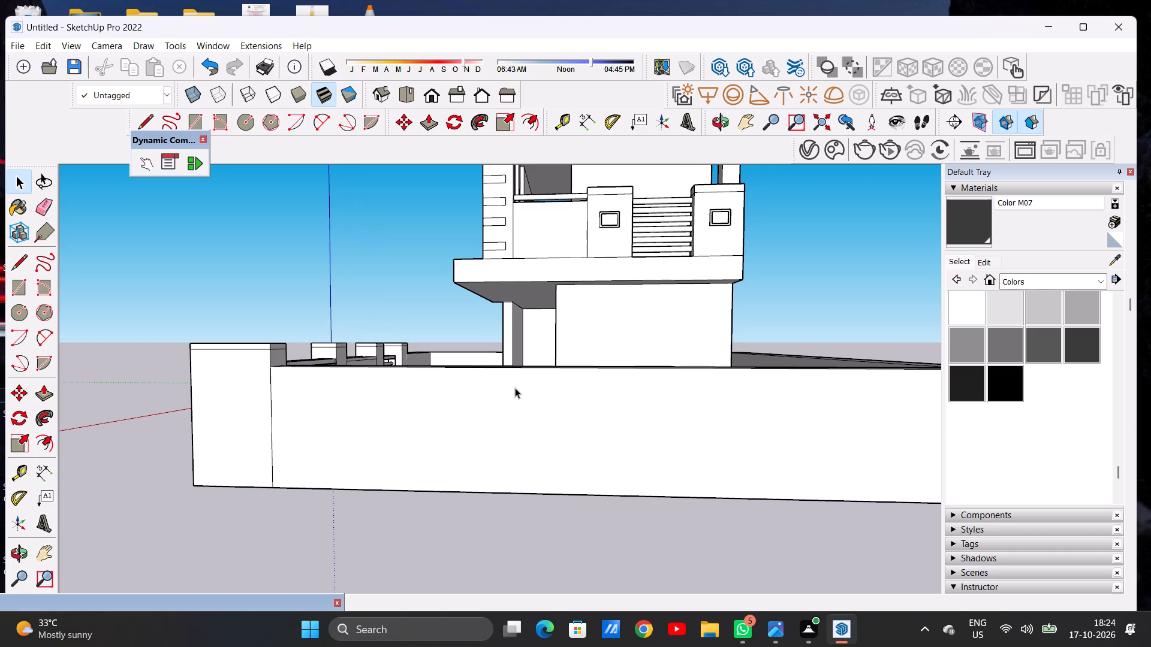
key("r")
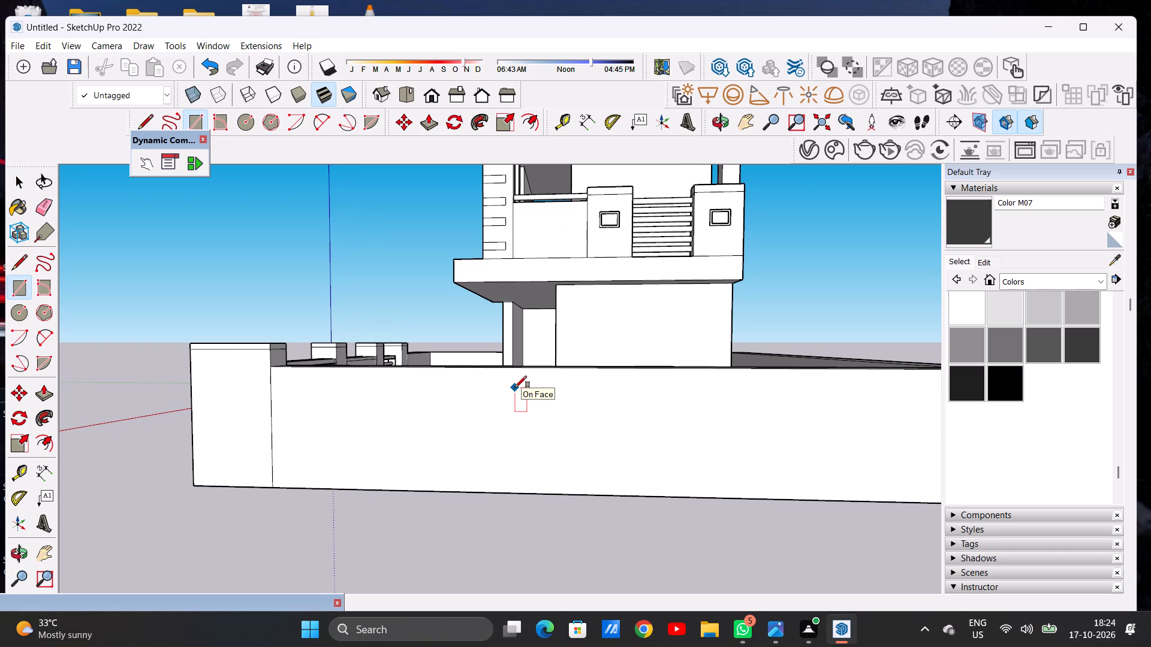
scroll(502, 394, "down", 5)
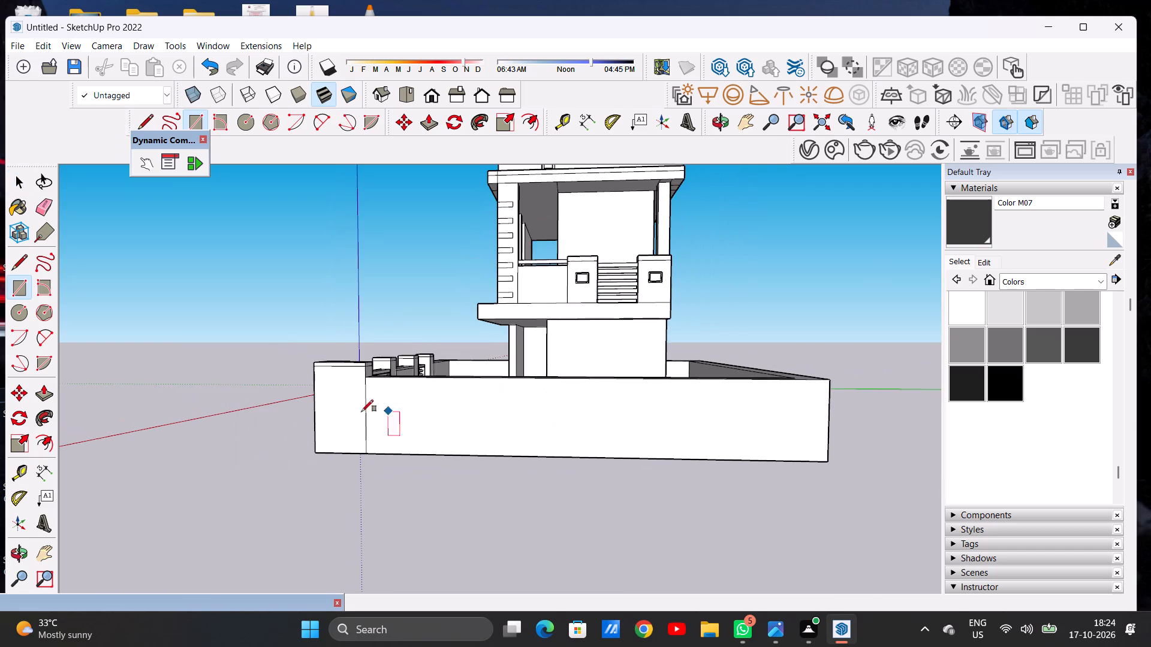
scroll(355, 398, "up", 5)
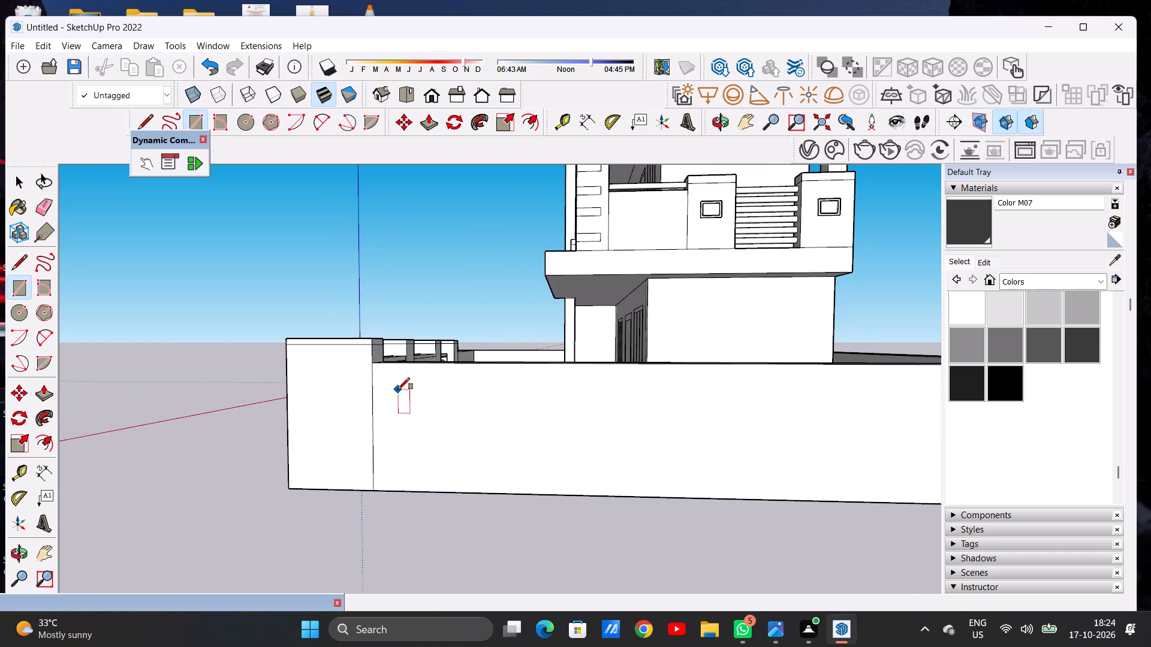
left_click(397, 389)
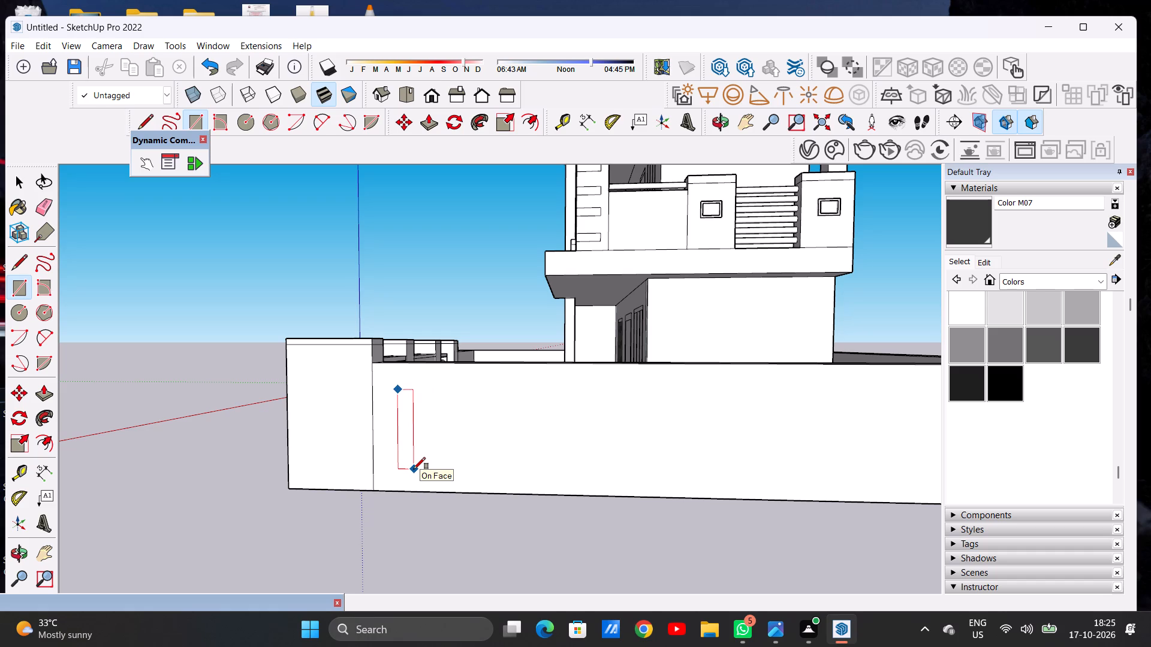
left_click(414, 471)
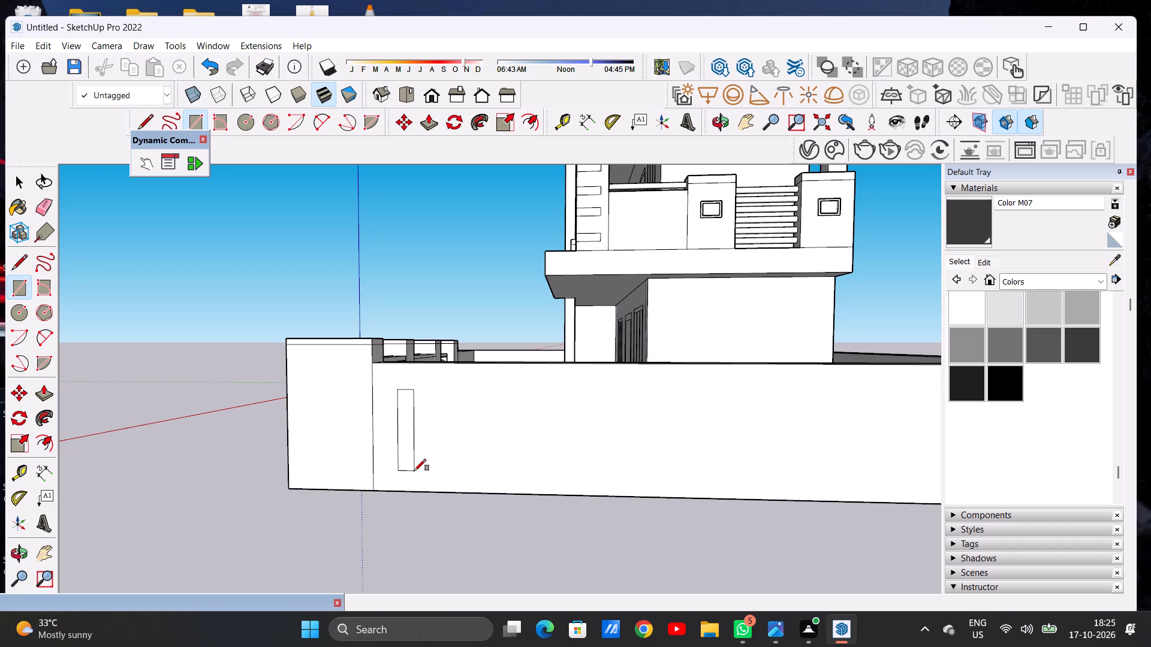
key("space")
scroll(350, 458, "down", 3)
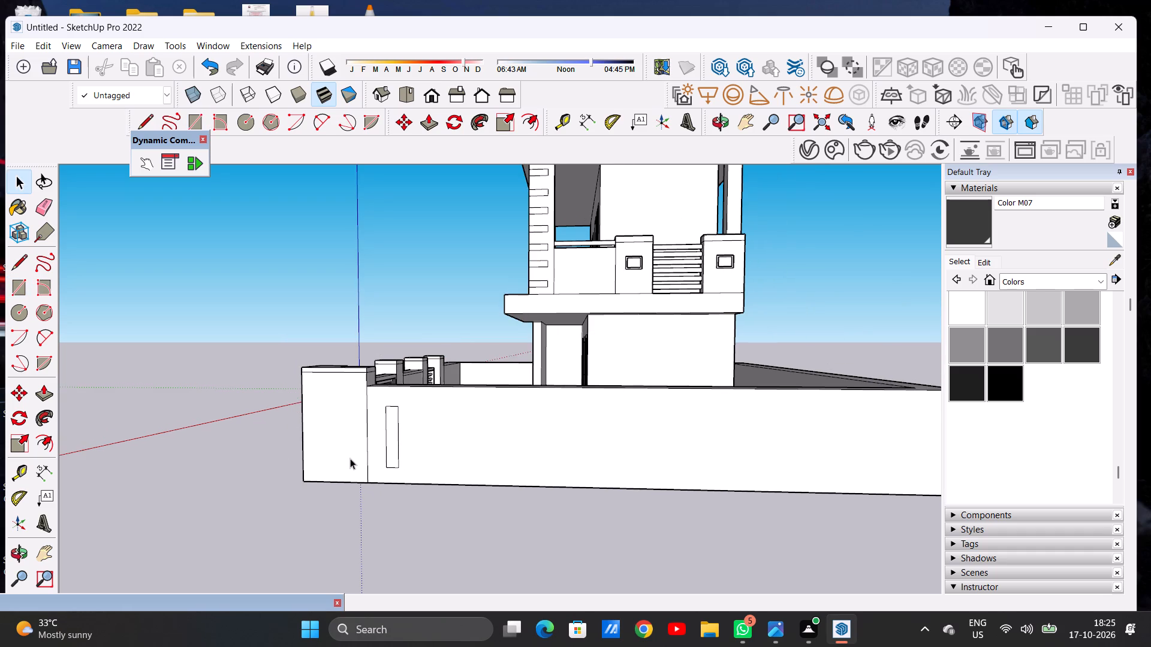
Copy the narrow upright rectangle twice along the side boundary wall to form a row of three evenly aligned panels.
scroll(393, 445, "down", 3)
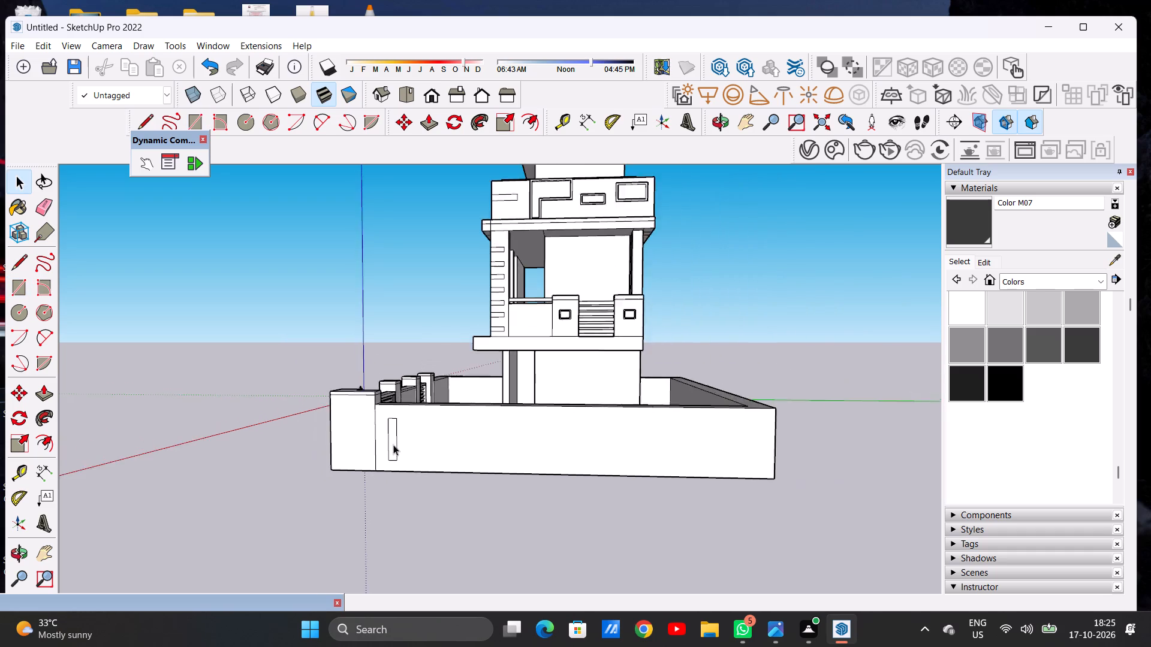
scroll(393, 445, "down", 1)
scroll(390, 447, "up", 10)
double_click(396, 438)
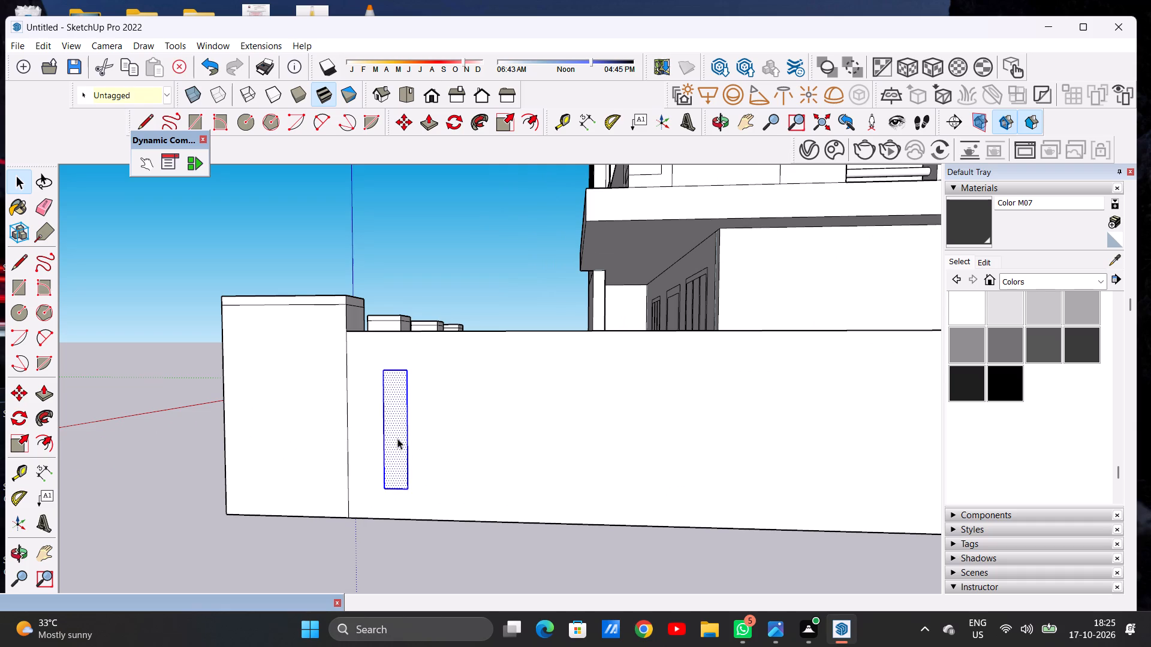
key("m")
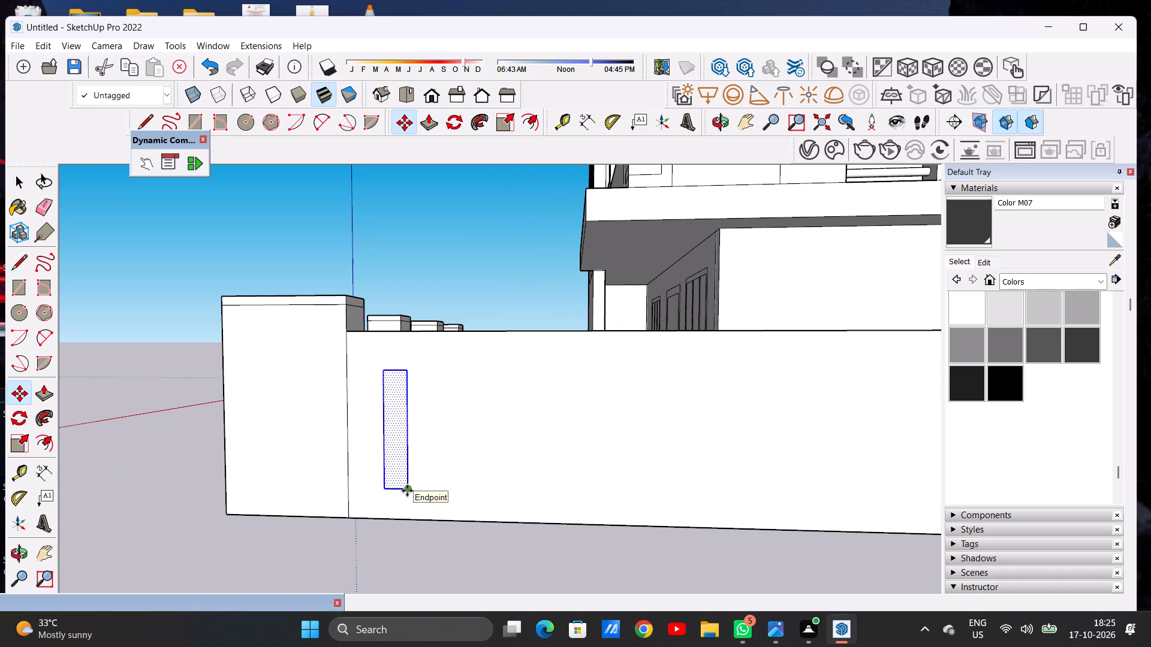
left_click(407, 491)
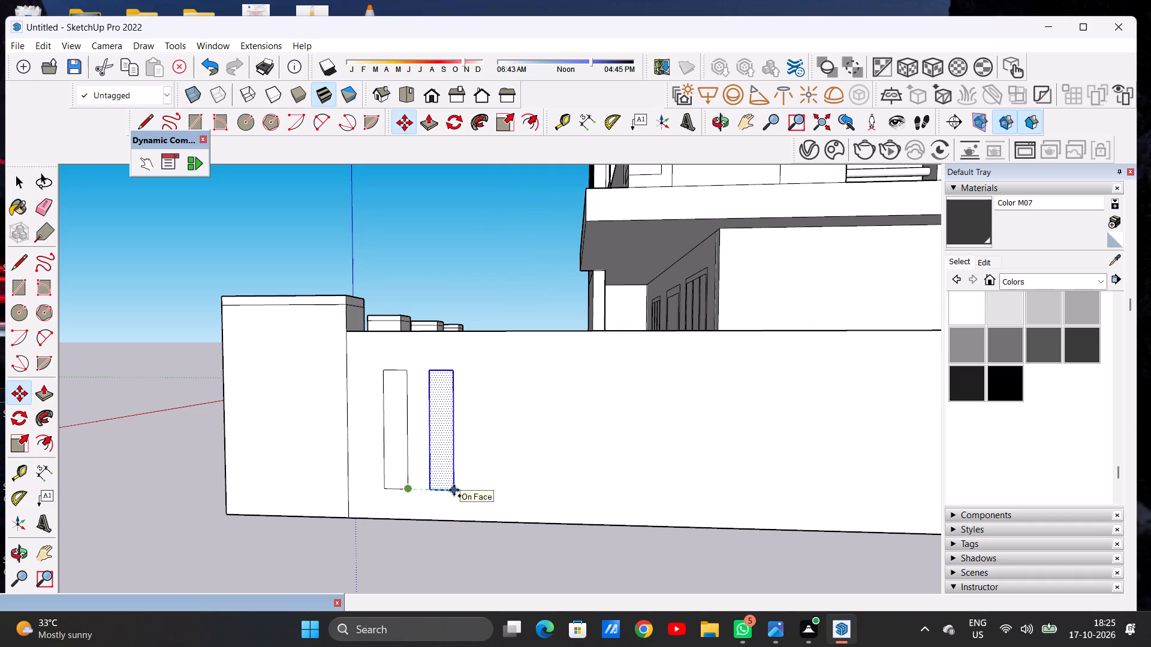
left_click(454, 490)
left_click(454, 490)
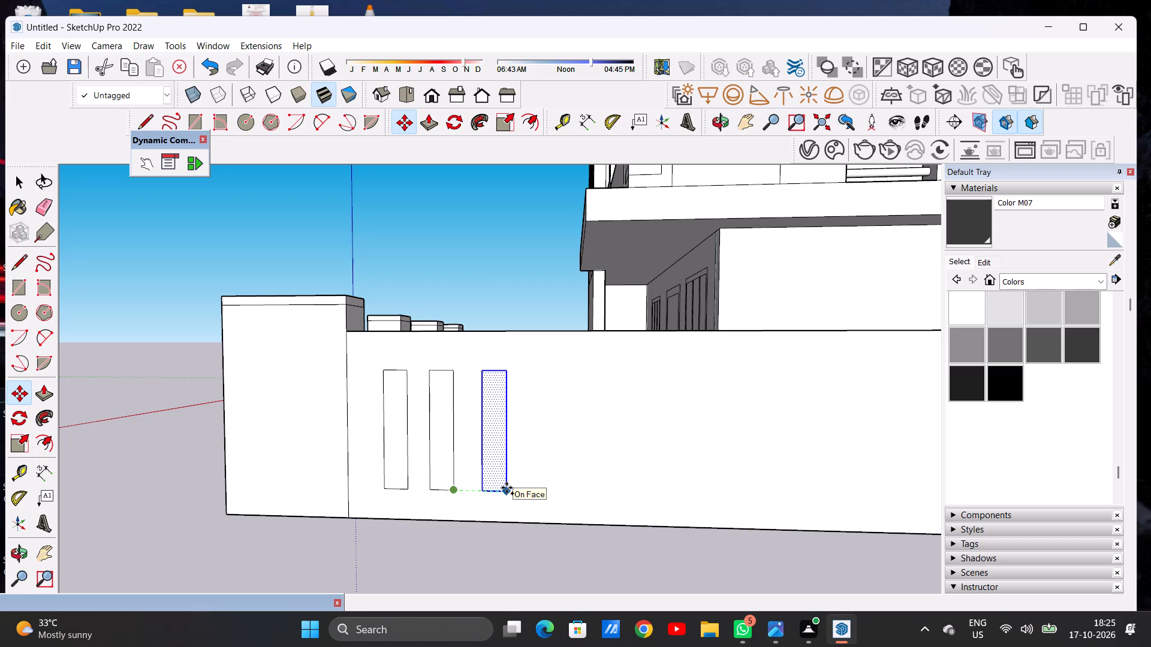
left_click(504, 489)
key("space")
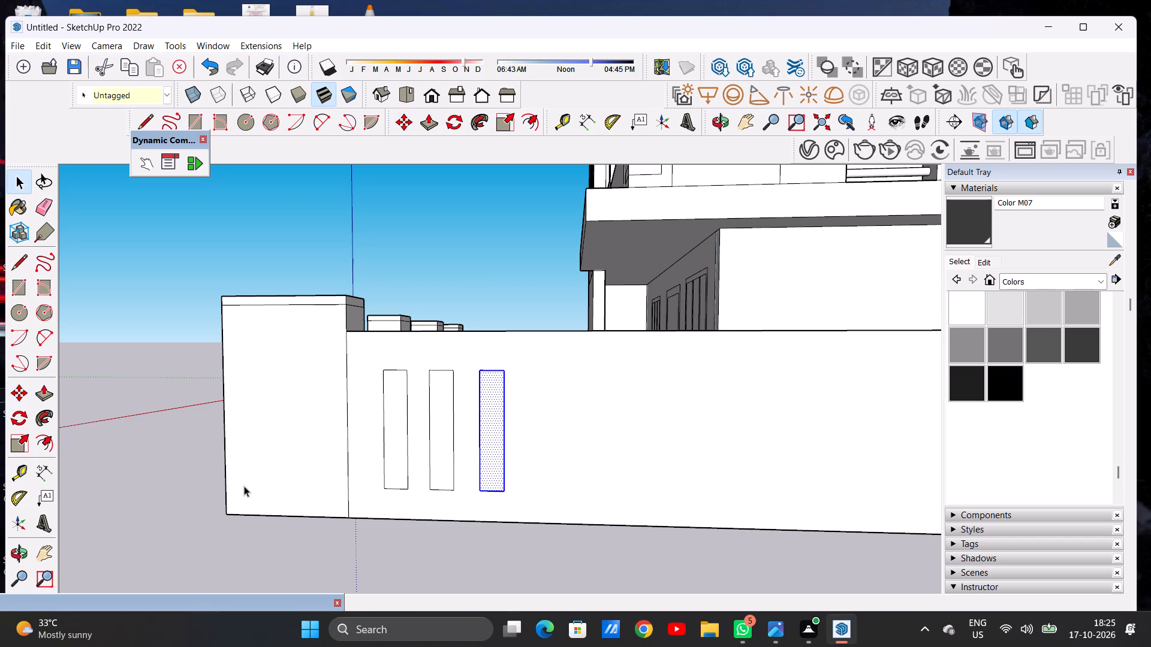
left_click(183, 486)
Draw a vertical line over the full height of the side wall's outer face, just beyond the third panel rectangle.
scroll(312, 486, "down", 7)
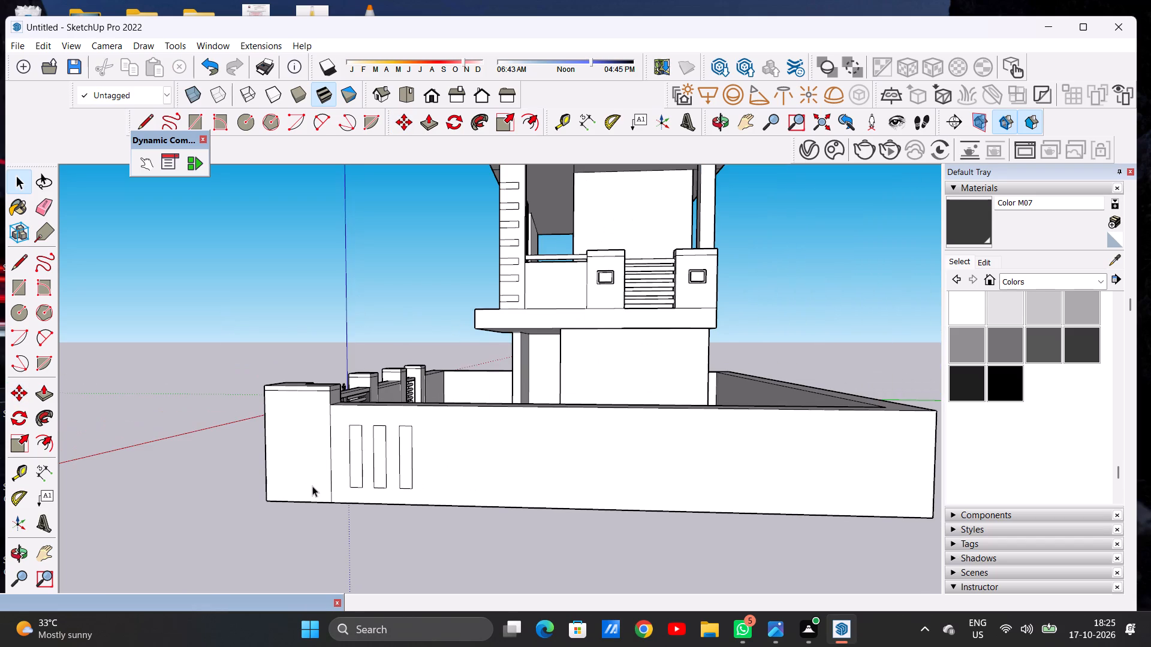
scroll(312, 486, "down", 3)
middle_click_drag(406, 485, 440, 471)
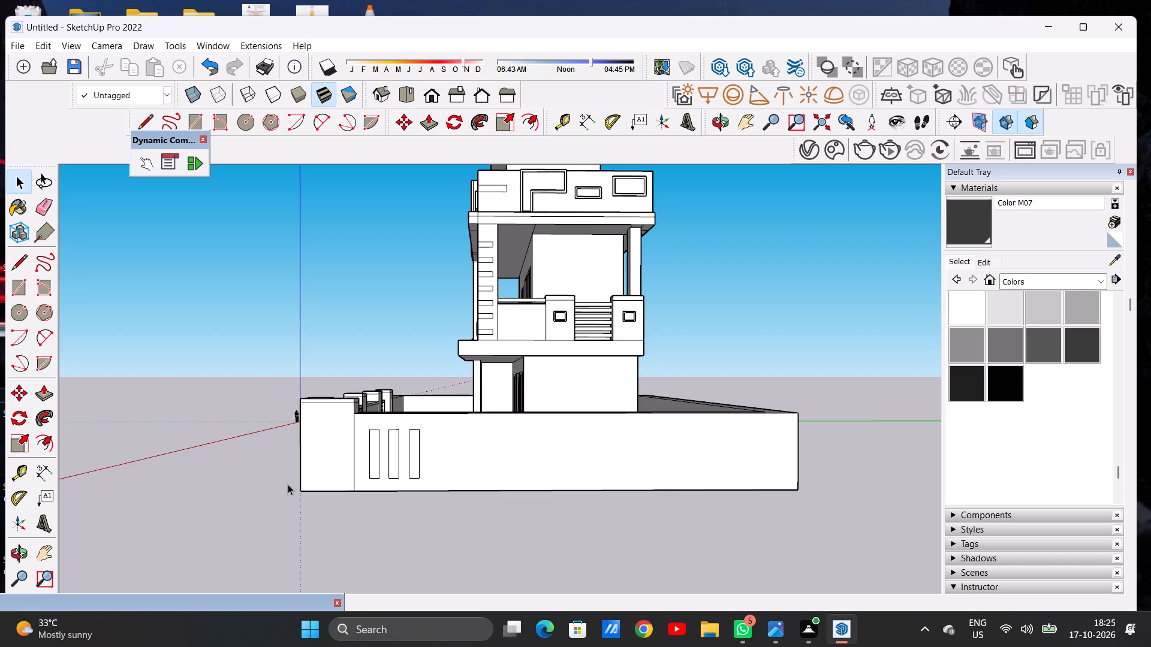
scroll(357, 463, "down", 8)
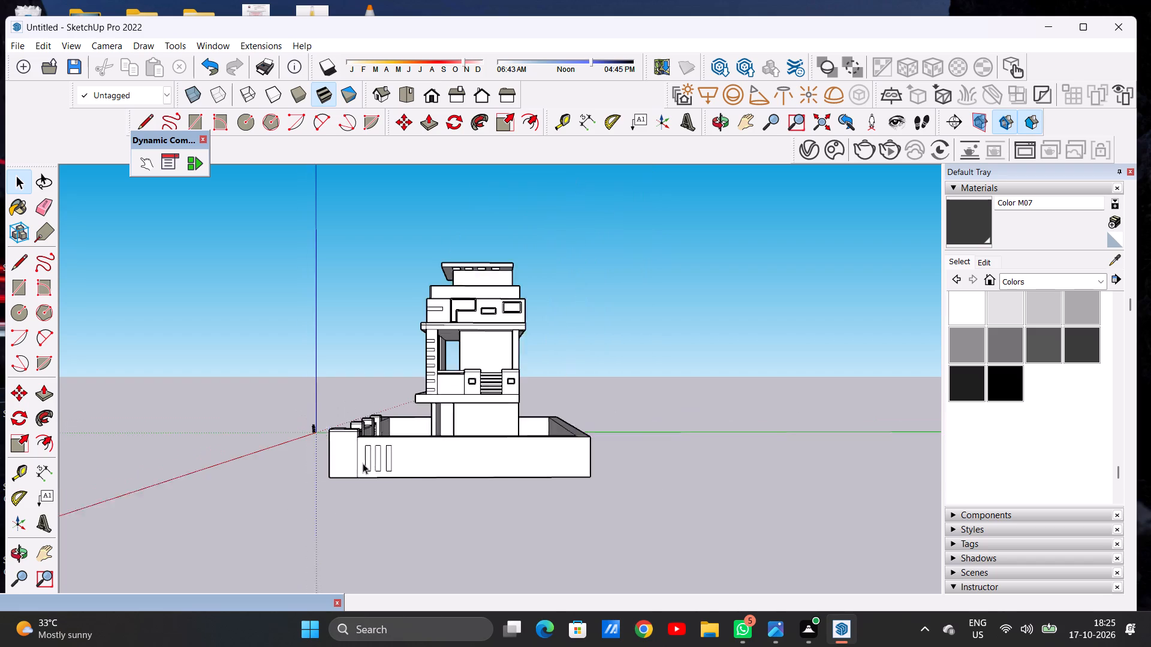
scroll(402, 453, "up", 8)
key("l")
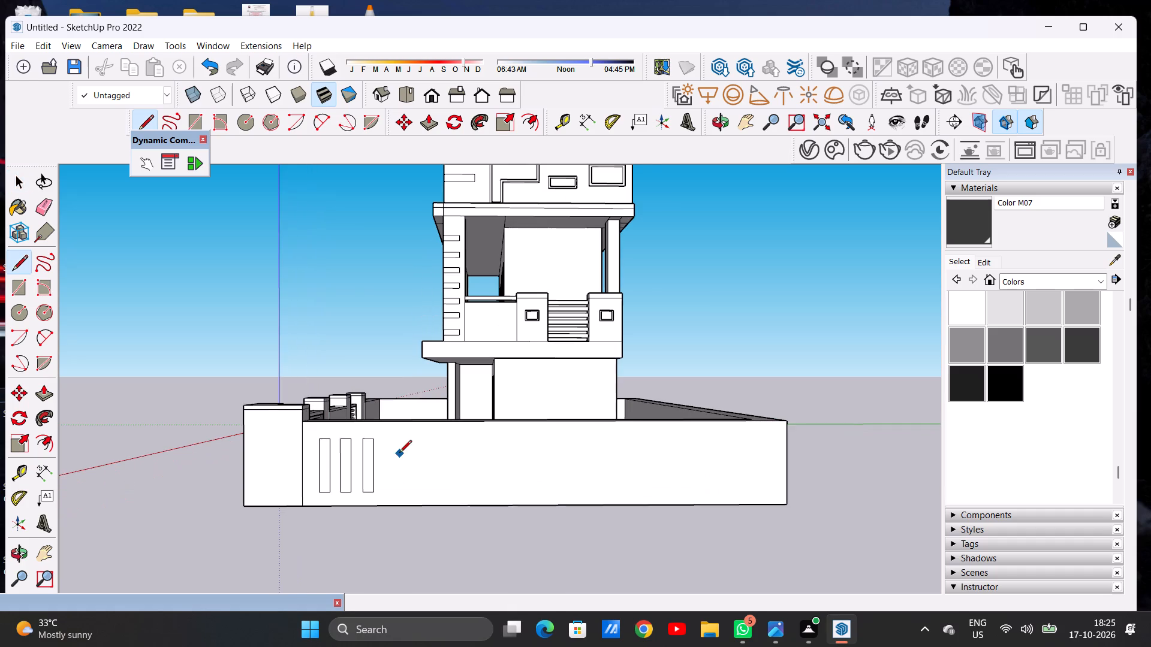
scroll(399, 453, "up", 5)
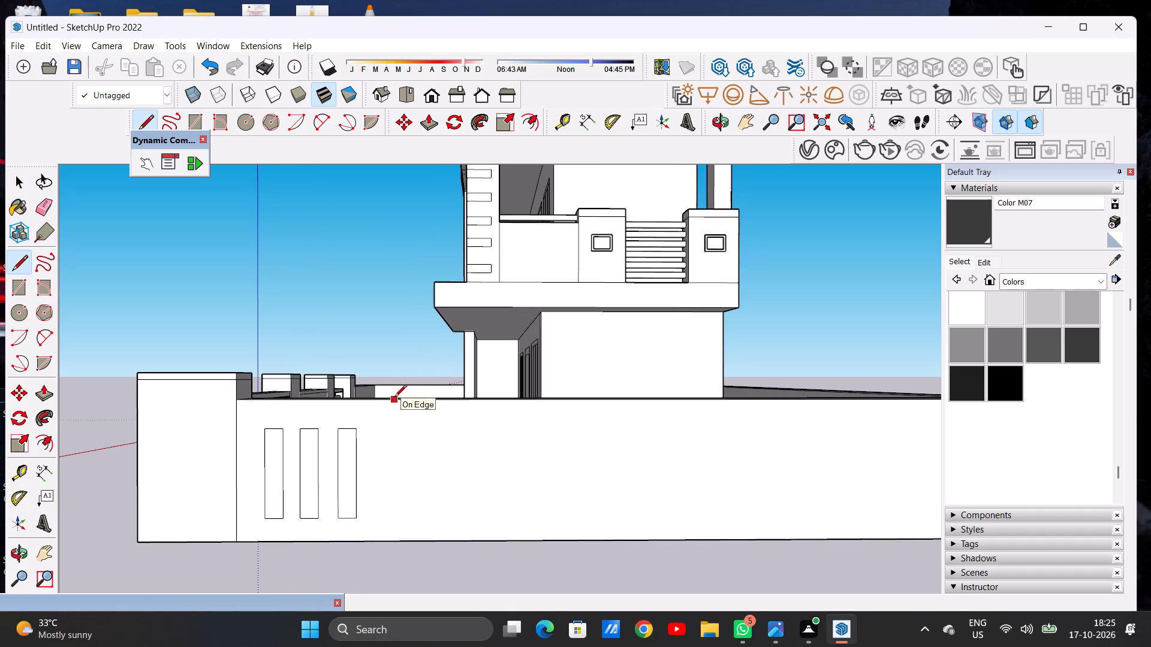
left_click(394, 401)
left_click(394, 539)
key("space")
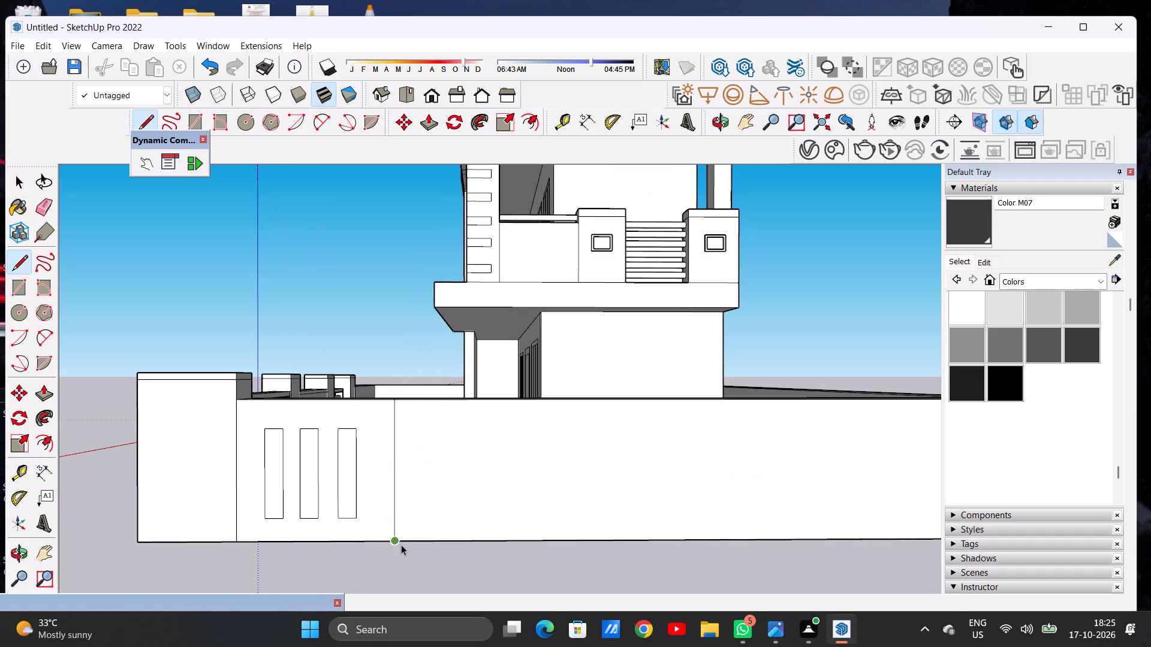
Draw a line across the side wall's top face from the upper end of the vertical dividing line to the inner edge.
scroll(444, 529, "down", 5)
middle_click_drag(375, 557, 314, 620)
scroll(352, 510, "up", 5)
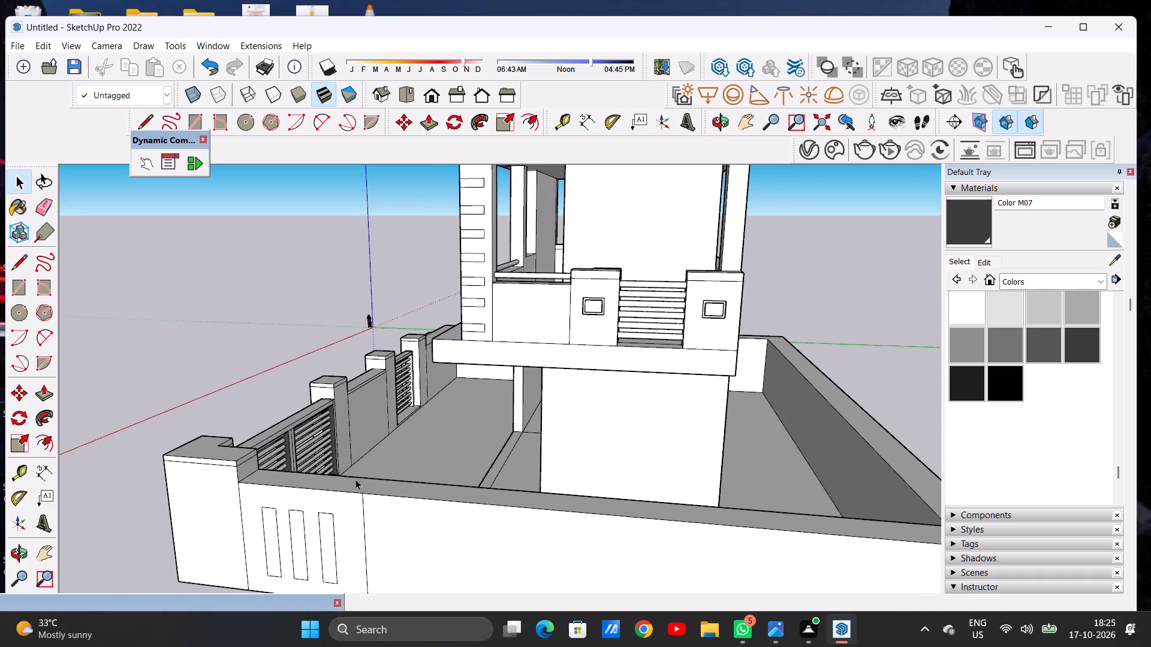
middle_click_drag(363, 475, 370, 568)
scroll(397, 481, "down", 7)
scroll(391, 526, "up", 12)
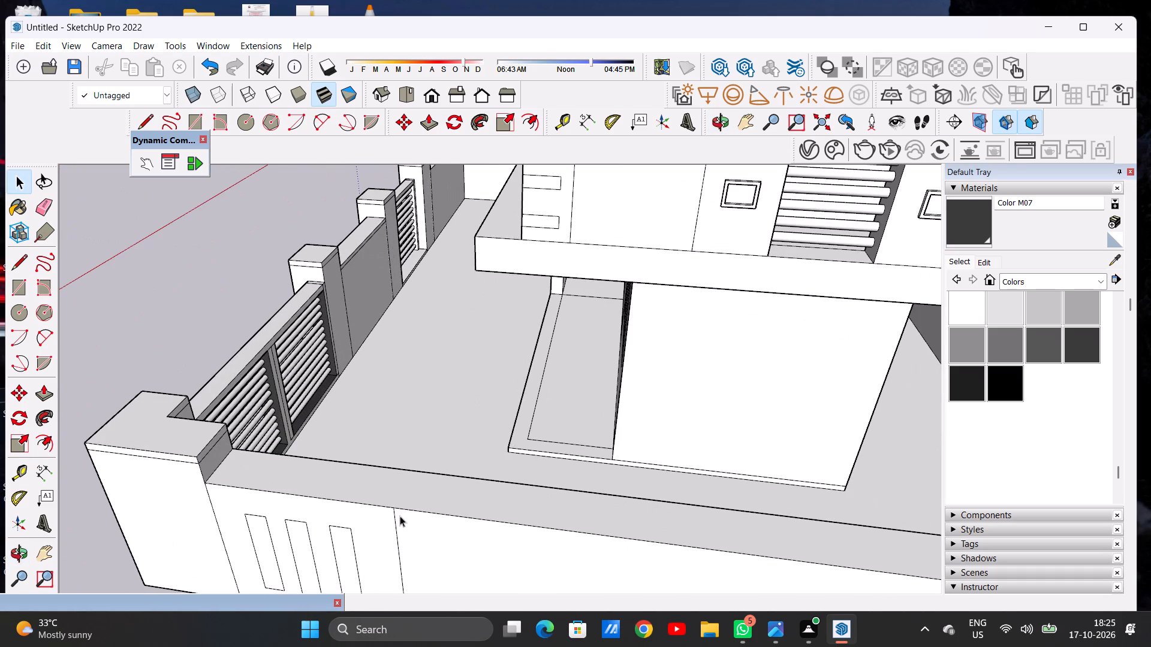
key("l")
scroll(396, 515, "up", 6)
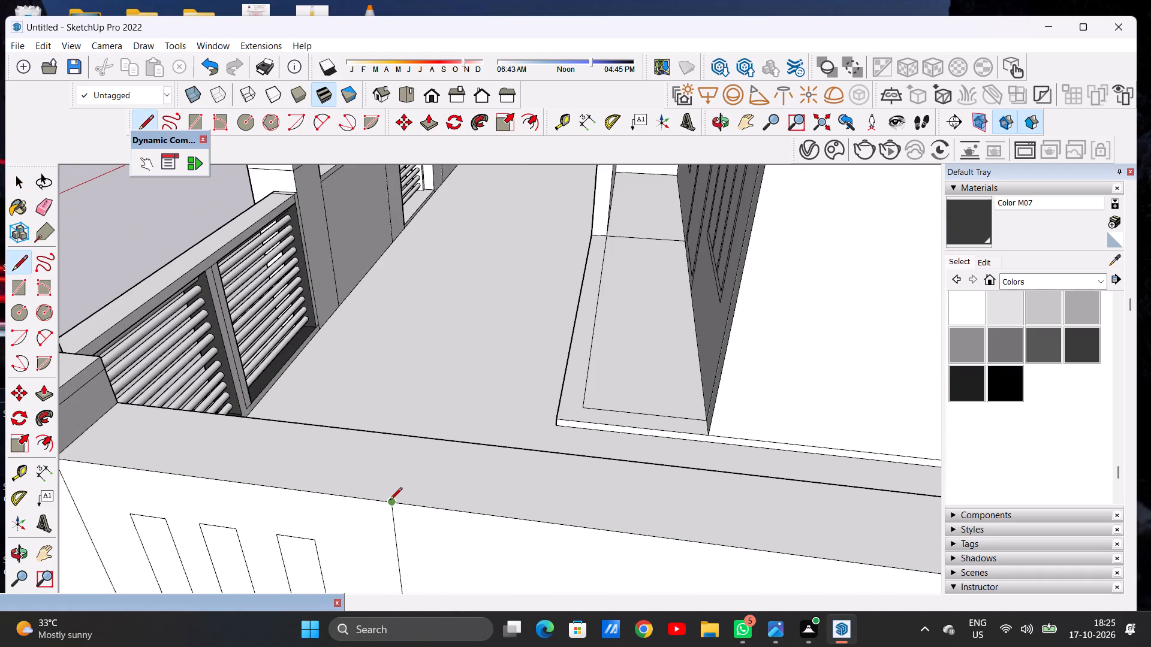
scroll(390, 501, "up", 5)
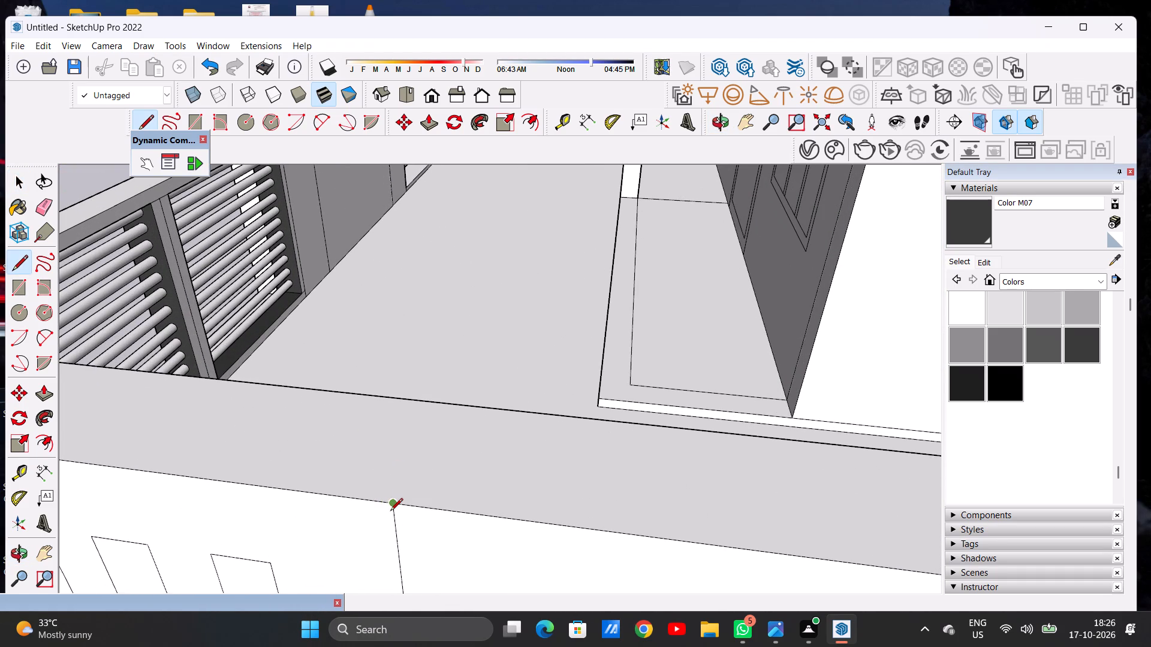
left_click(390, 512)
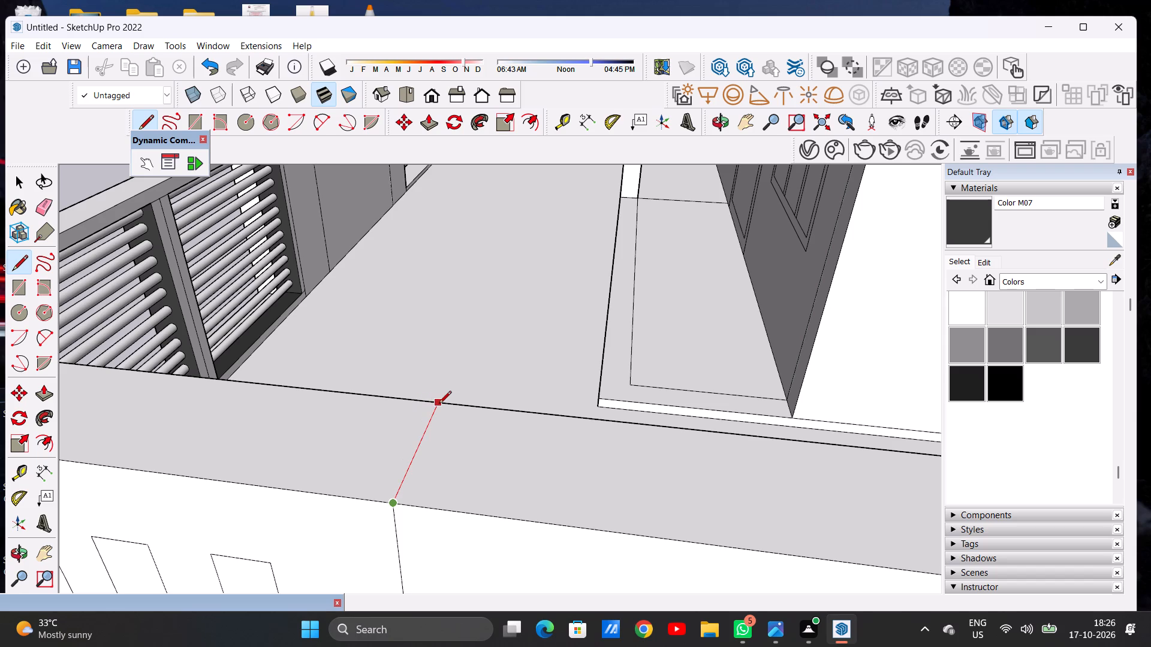
left_click(439, 404)
key("space")
Examine the front boundary wall with its pillars, gates and panelled section for comparison with the side wall.
scroll(466, 524, "down", 17)
scroll(490, 477, "up", 1)
scroll(490, 474, "down", 5)
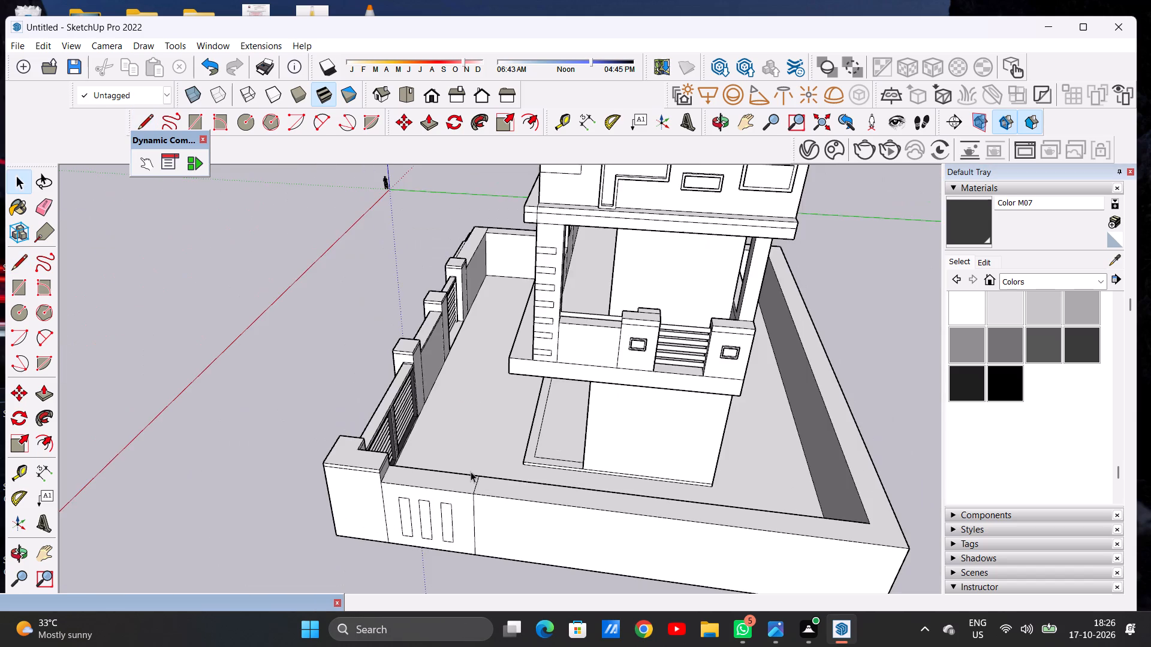
middle_click_drag(303, 453, 641, 391)
middle_click_drag(523, 380, 677, 352)
scroll(441, 464, "down", 5)
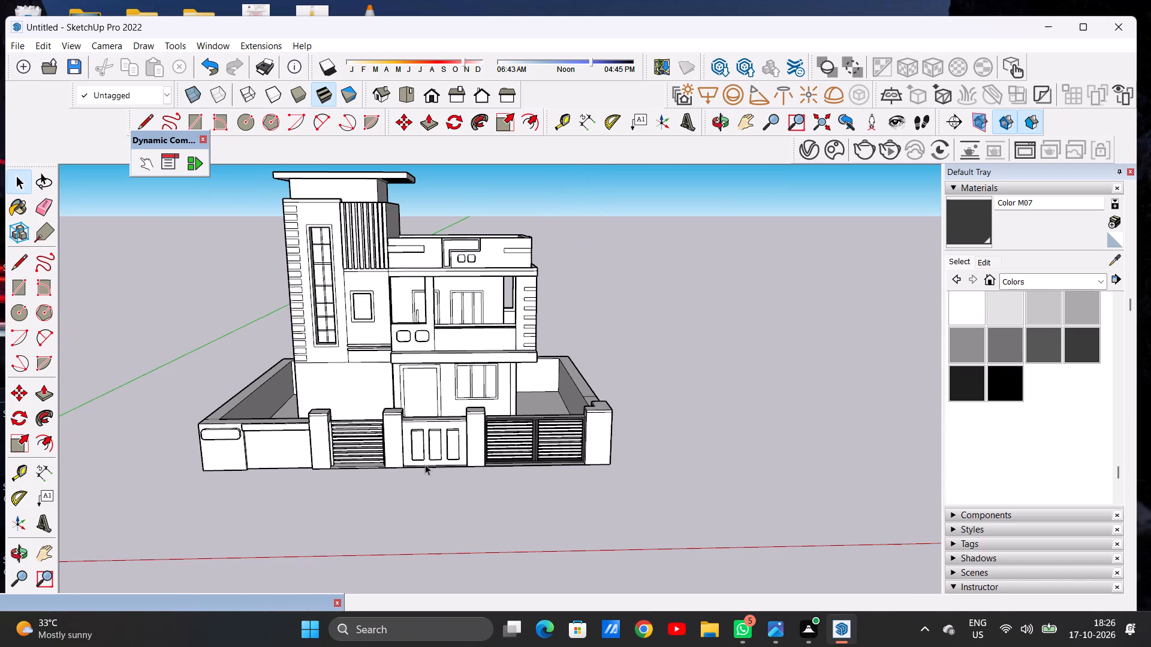
scroll(417, 451, "down", 1)
scroll(577, 442, "up", 7)
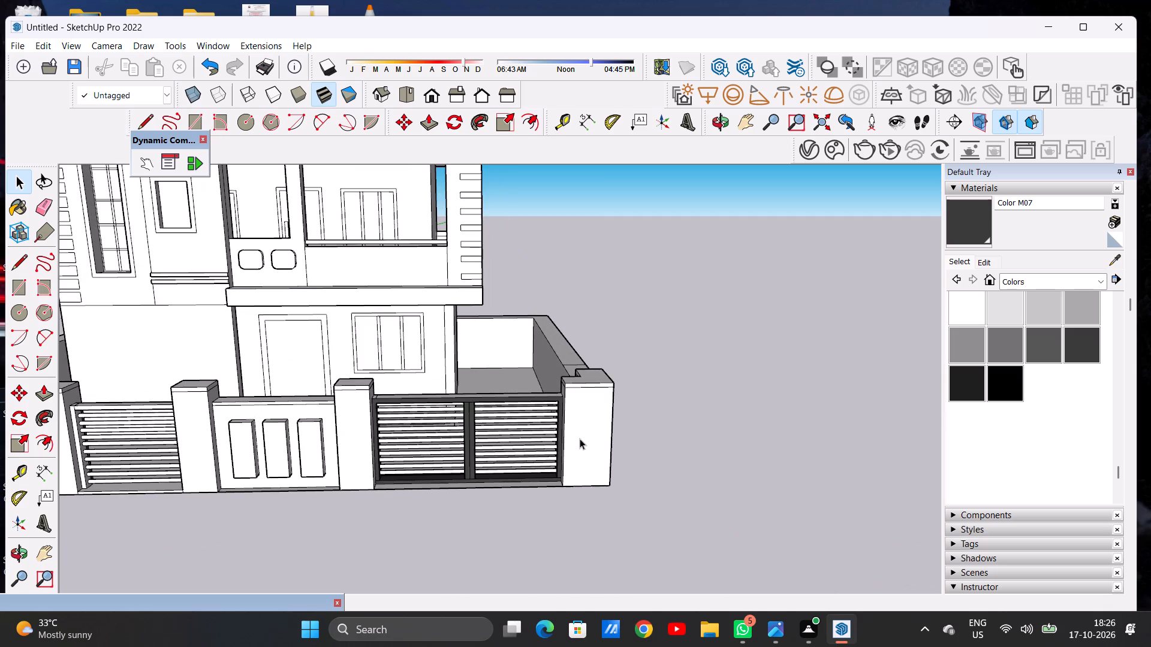
Raise the top face of the three-panel side wall section slightly with Push/Pull, keeping it below the corner pillar's top.
middle_click_drag(616, 437, 145, 486)
scroll(487, 431, "up", 3)
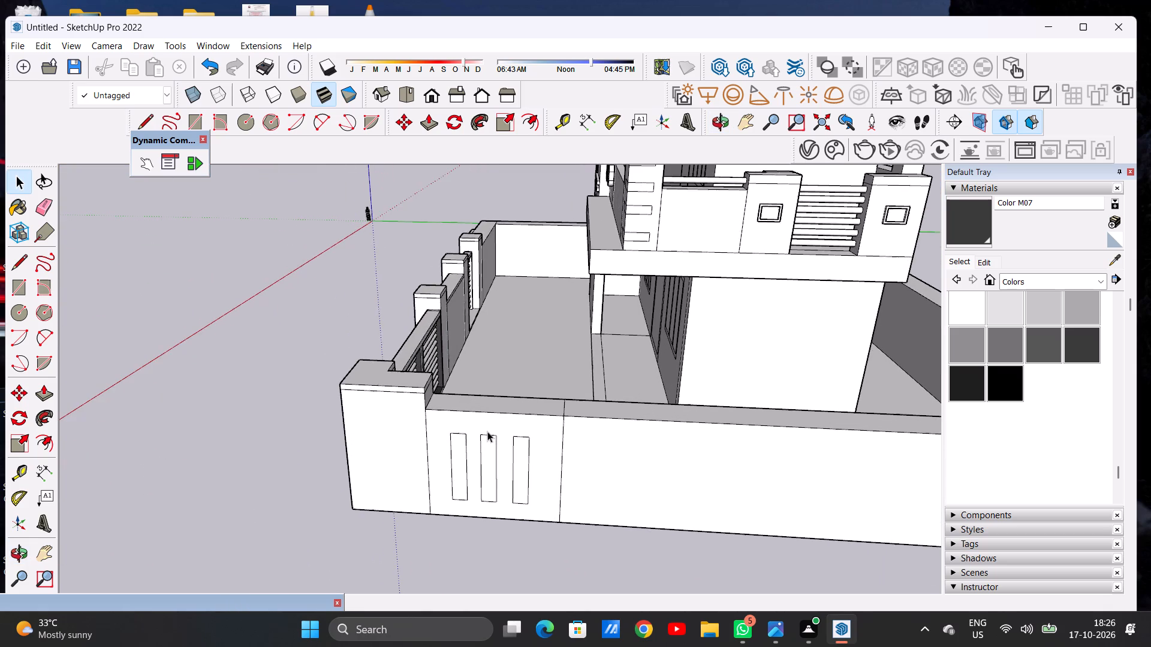
middle_click_drag(487, 430, 505, 465)
scroll(567, 433, "up", 4)
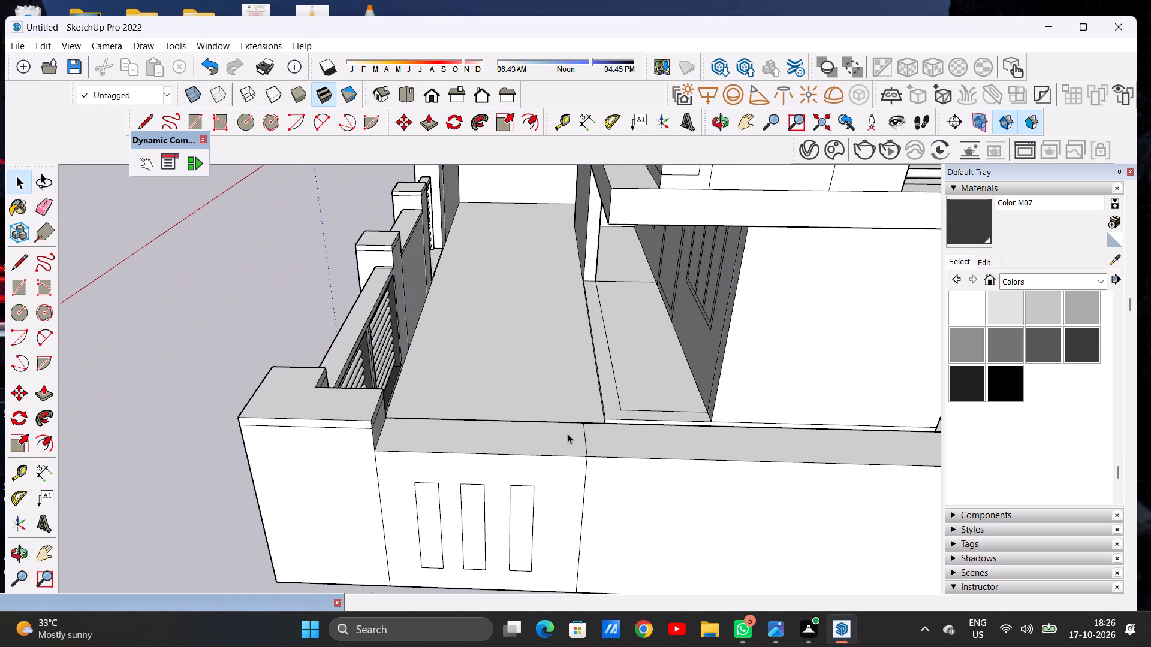
key("p")
scroll(571, 443, "up", 2)
scroll(571, 443, "down", 1)
scroll(571, 443, "up", 1)
left_click(571, 443)
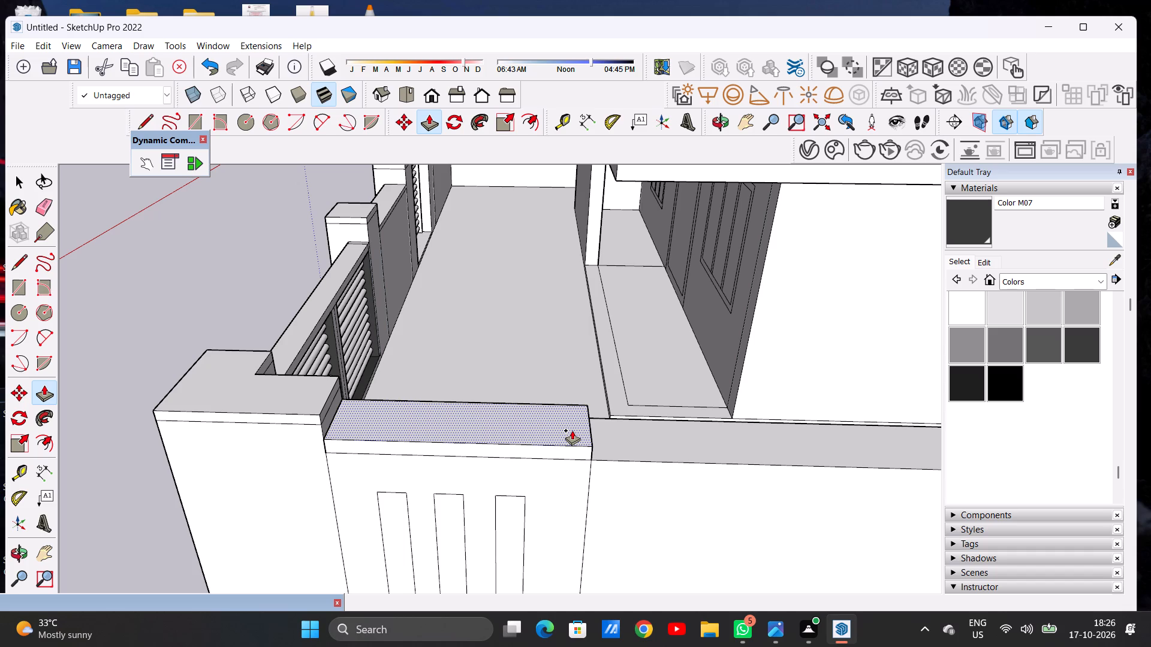
left_click(572, 430)
key("space")
scroll(467, 456, "down", 7)
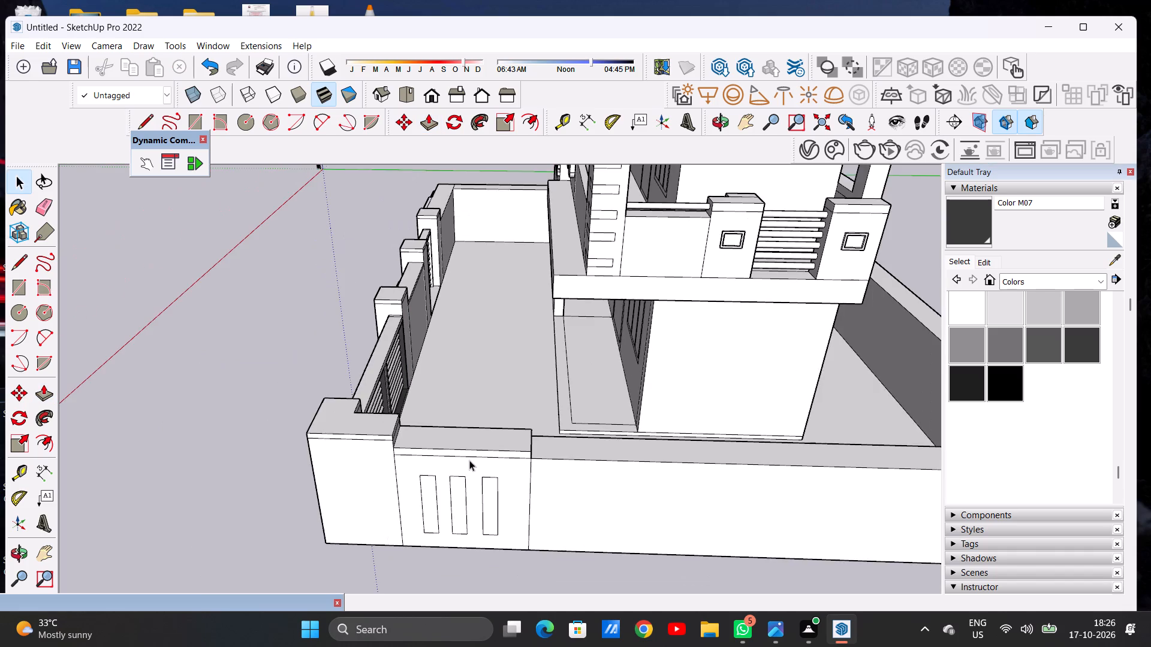
Draw a second full-height vertical line on the side wall's outer face, about one section length beyond the raised panelled section.
middle_click_drag(468, 470, 461, 346)
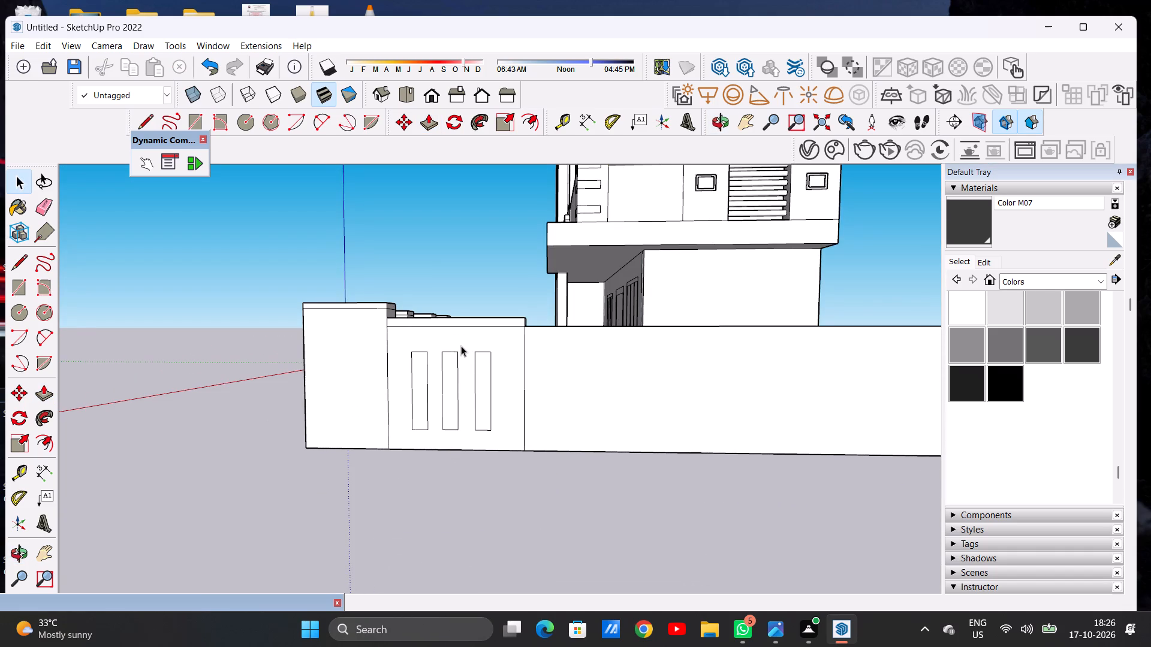
scroll(399, 367, "down", 6)
scroll(586, 383, "up", 3)
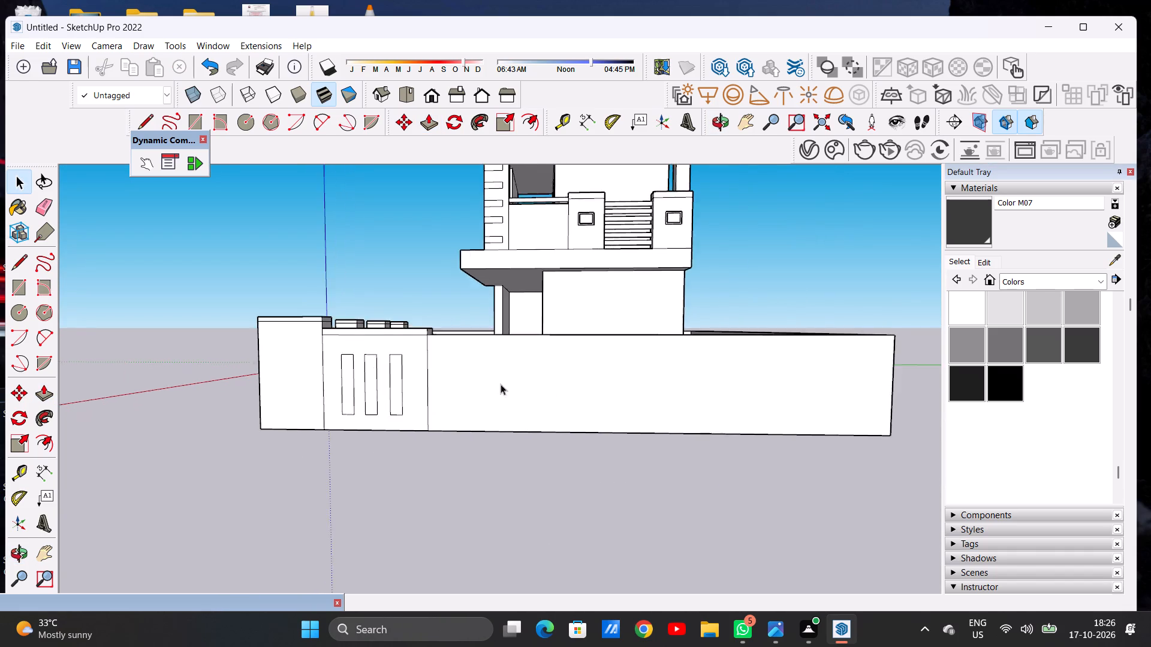
scroll(471, 391, "down", 3)
scroll(544, 380, "up", 1)
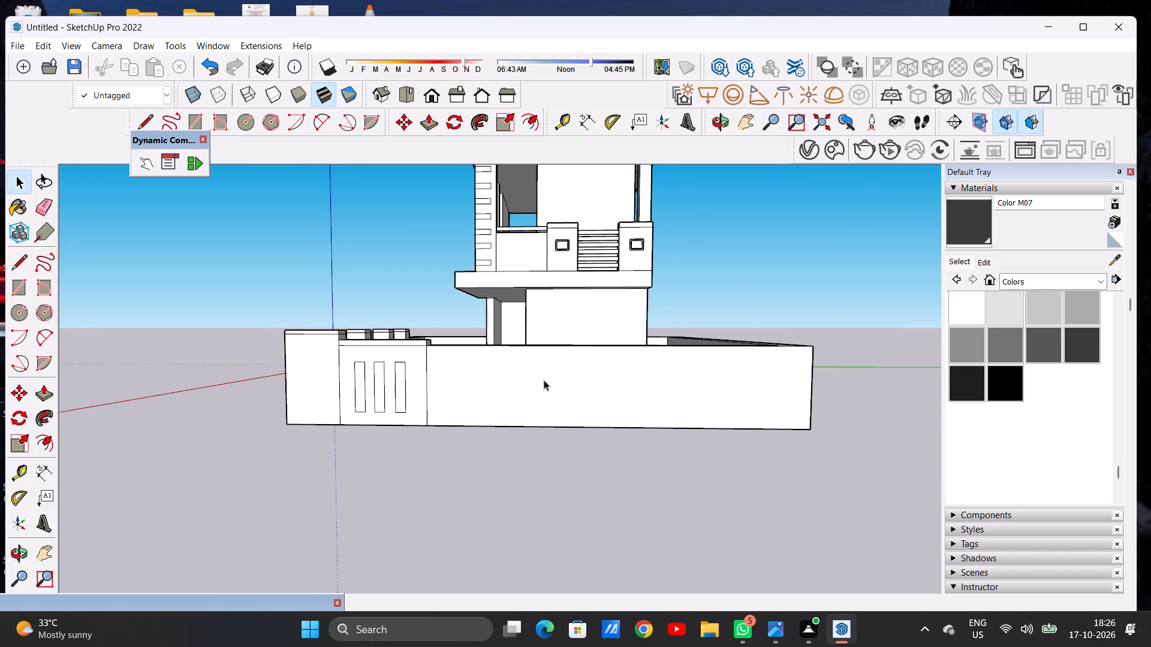
key("l")
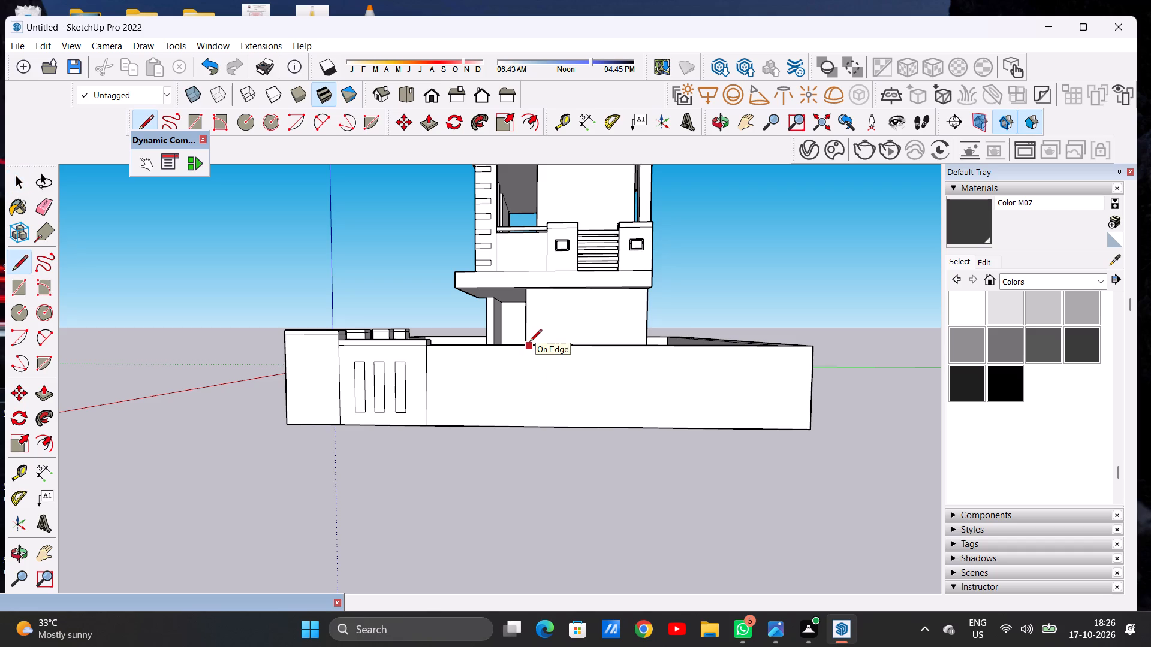
left_click(529, 343)
left_click(532, 425)
key("space")
Draw a line across the side wall's top face from the upper end of the second vertical line to the inner edge.
scroll(533, 472, "down", 5)
middle_click_drag(475, 400, 473, 494)
scroll(531, 451, "up", 10)
key("l")
scroll(526, 443, "up", 4)
scroll(526, 442, "down", 1)
scroll(526, 442, "up", 1)
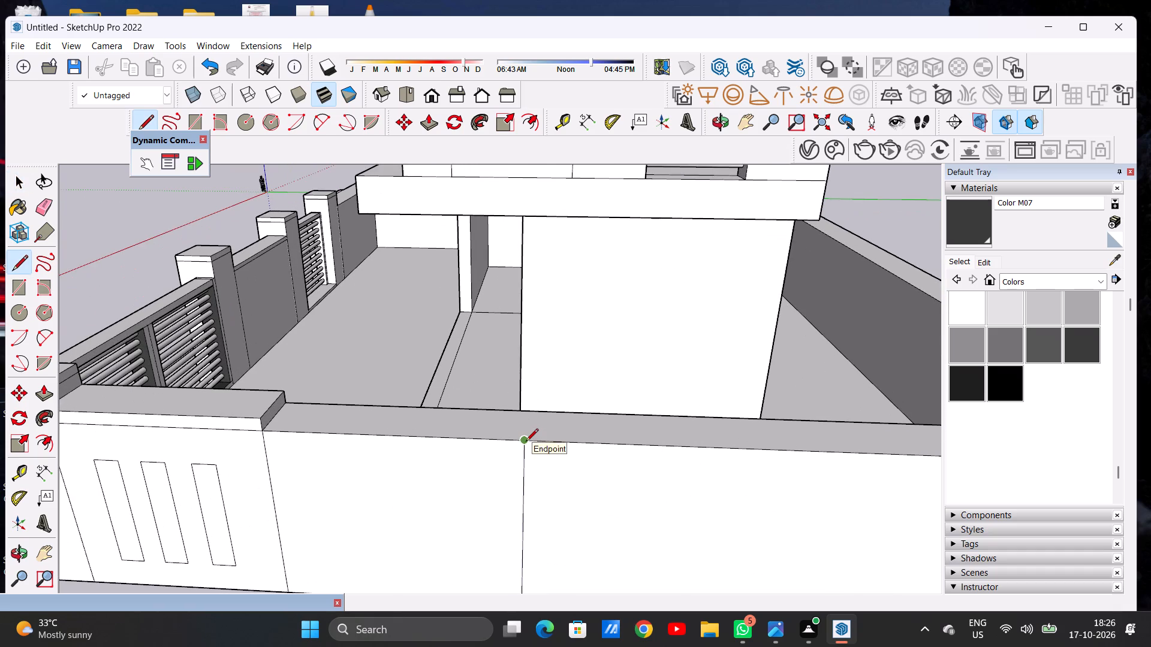
left_click(526, 442)
left_click(525, 411)
key("space")
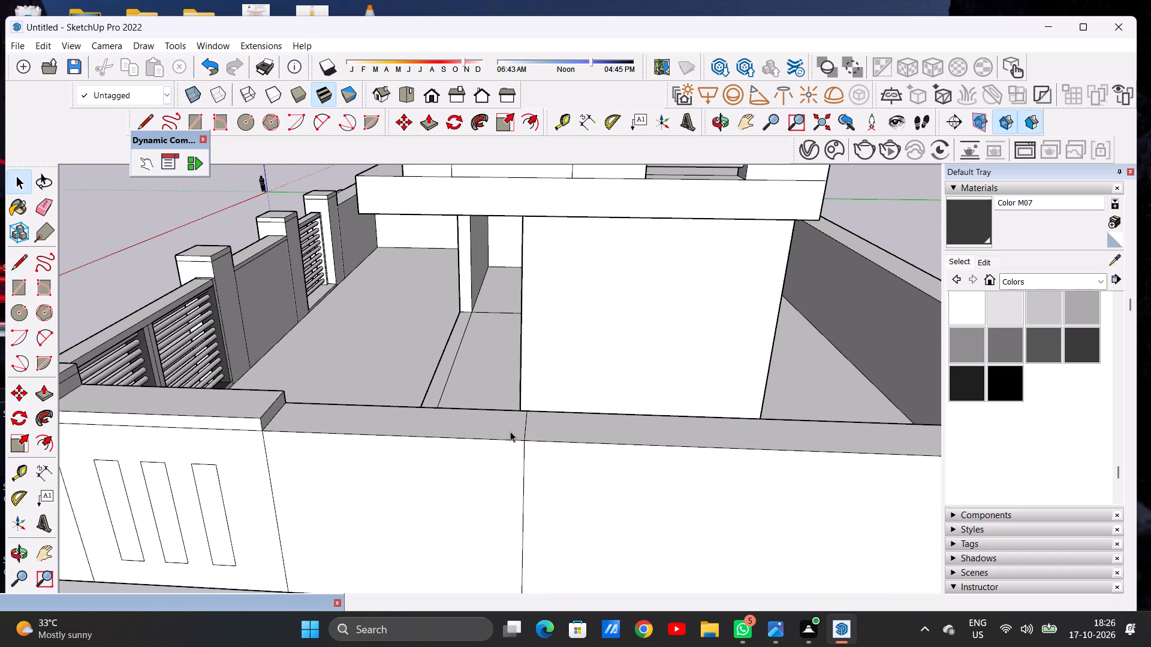
Raise the top face of the second side wall section with Push/Pull to slightly above the adjoining panelled section.
key("p")
left_click(502, 424)
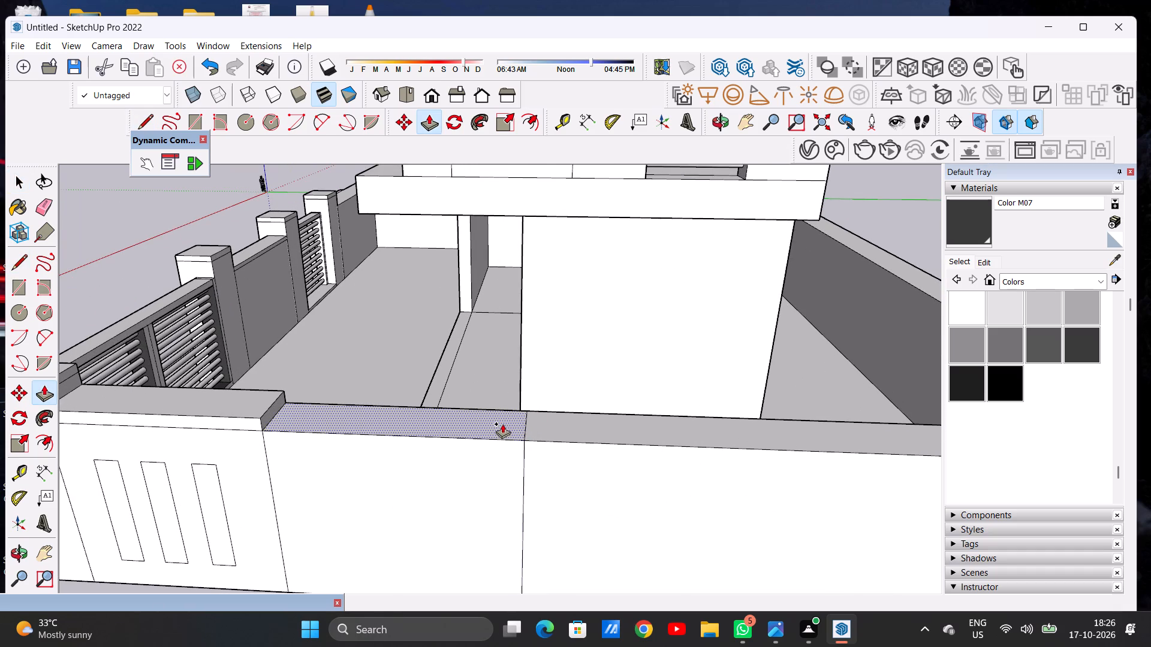
left_click(507, 400)
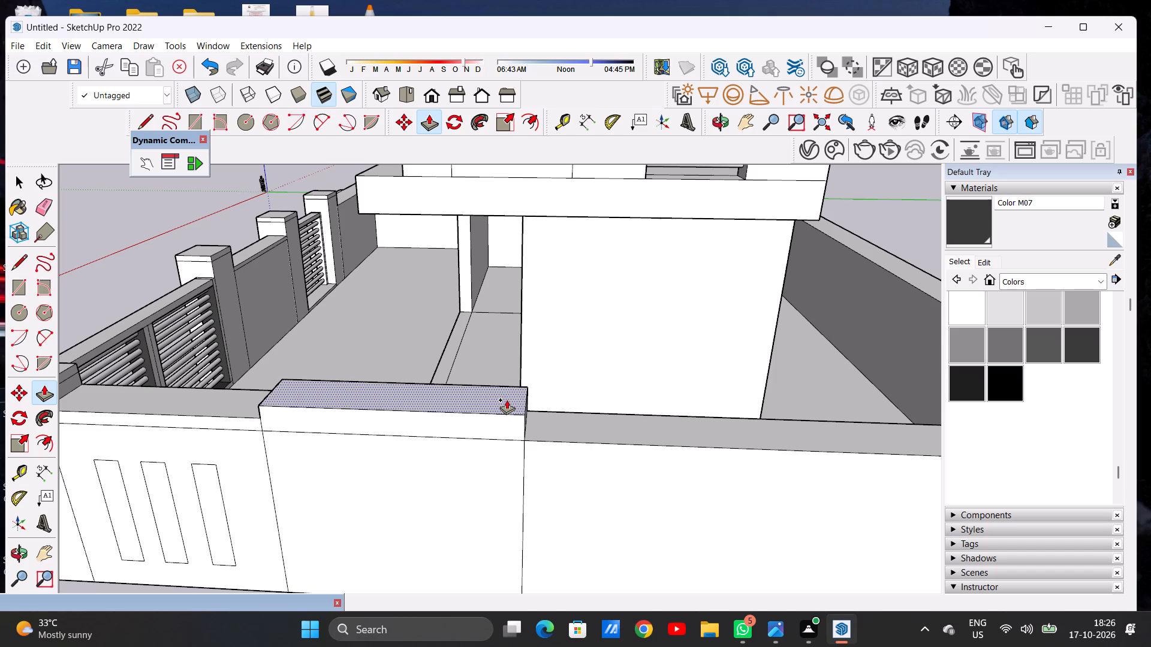
Draw a golden-section rectangle on the outer face of the second raised wall section, its top edge along the horizontal line.
key("space")
scroll(512, 480, "down", 9)
middle_click_drag(378, 448, 489, 392)
scroll(506, 388, "up", 5)
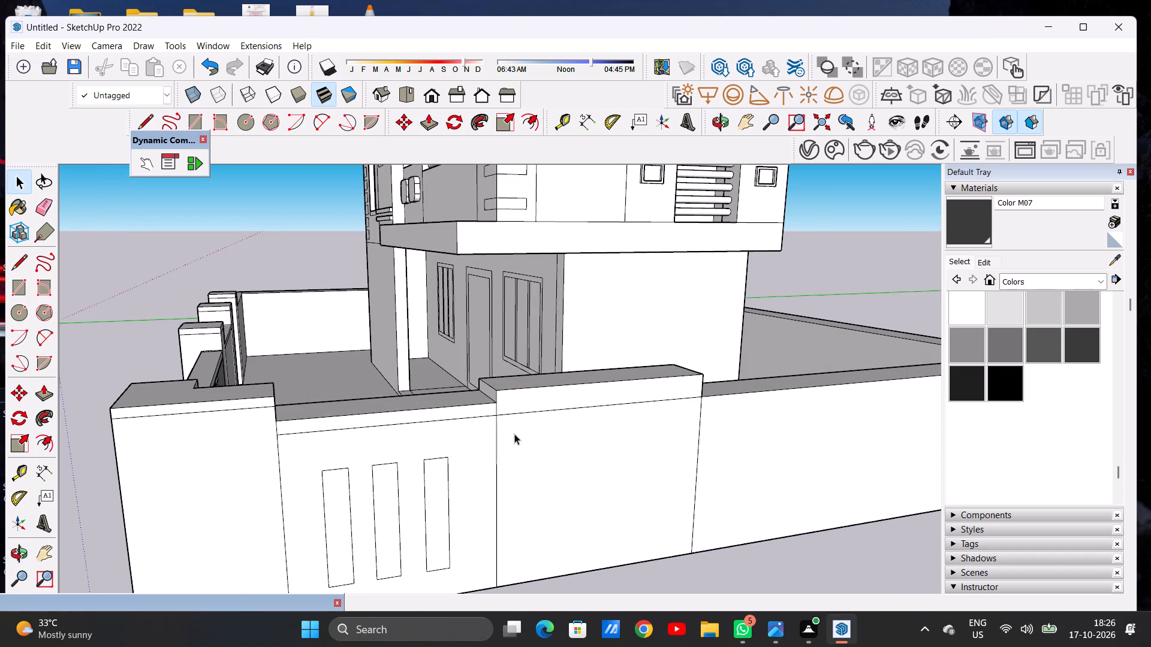
middle_click_drag(507, 431, 435, 419)
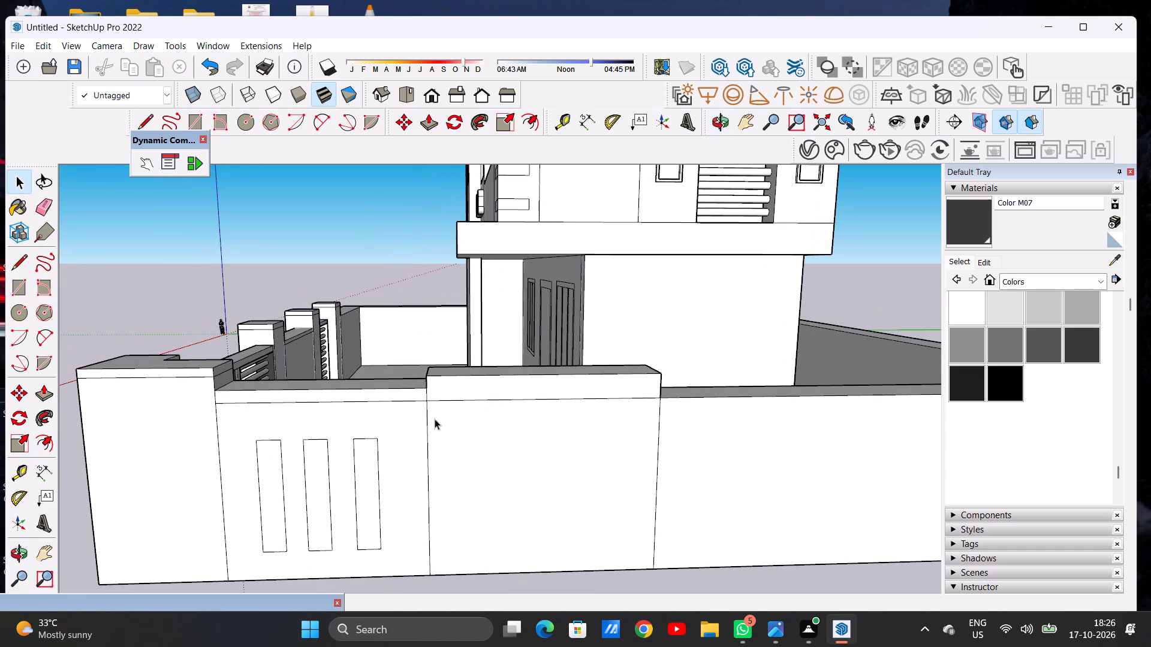
scroll(437, 416, "down", 6)
middle_click_drag(490, 456, 489, 423)
scroll(504, 436, "up", 2)
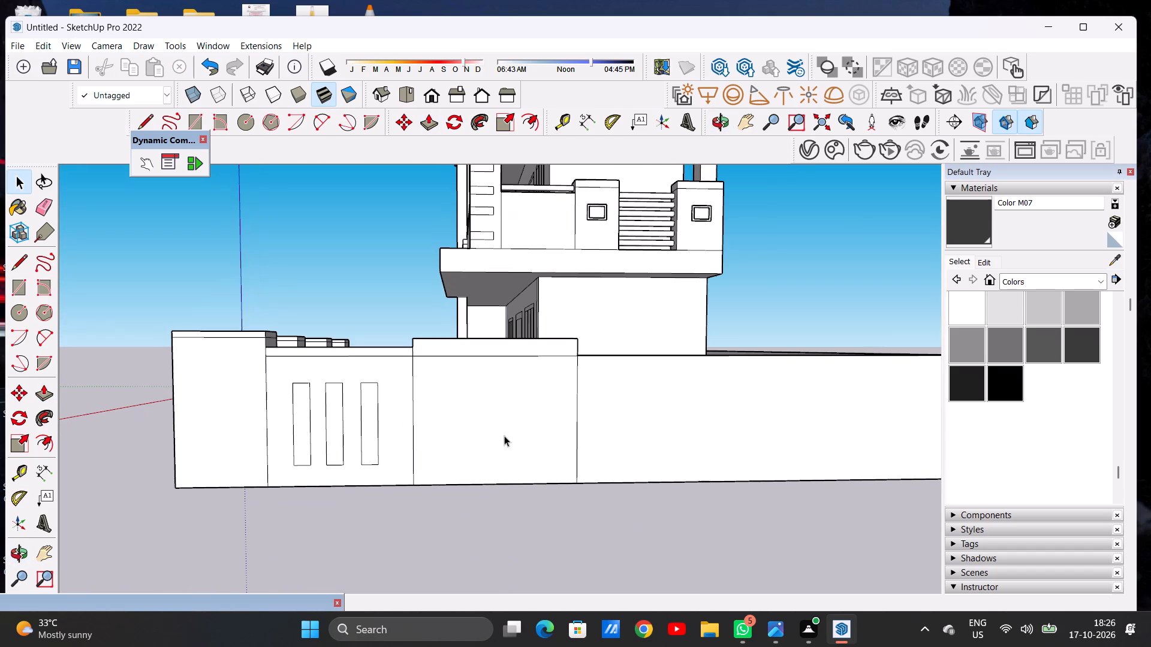
scroll(502, 418, "up", 1)
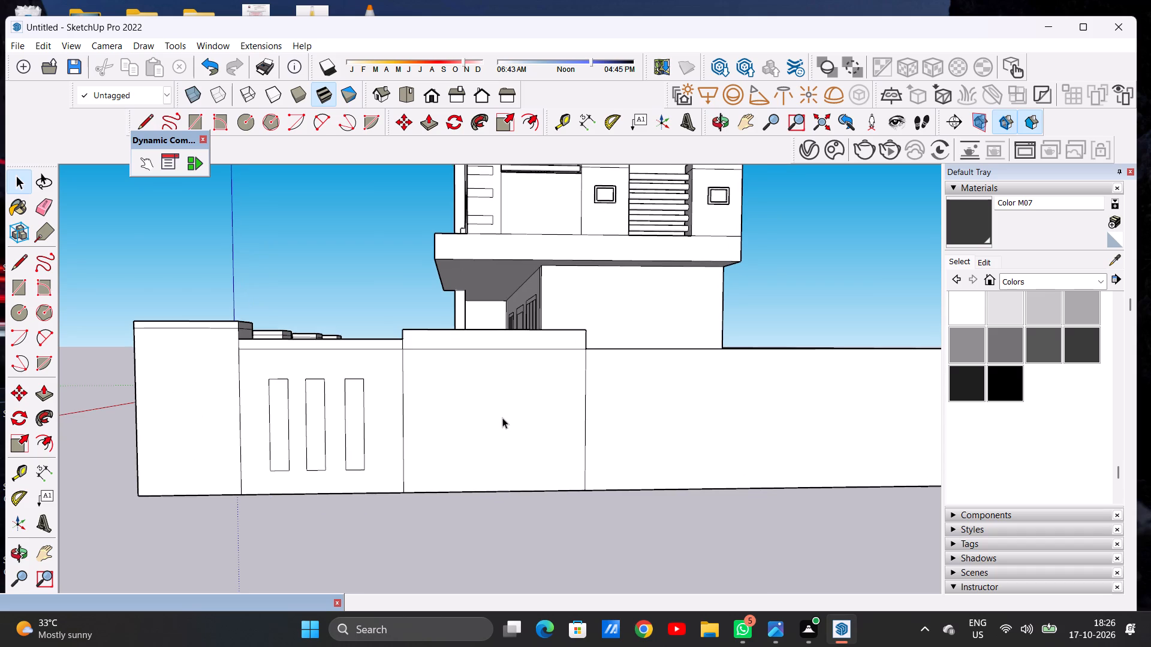
key("r")
scroll(459, 391, "up", 2)
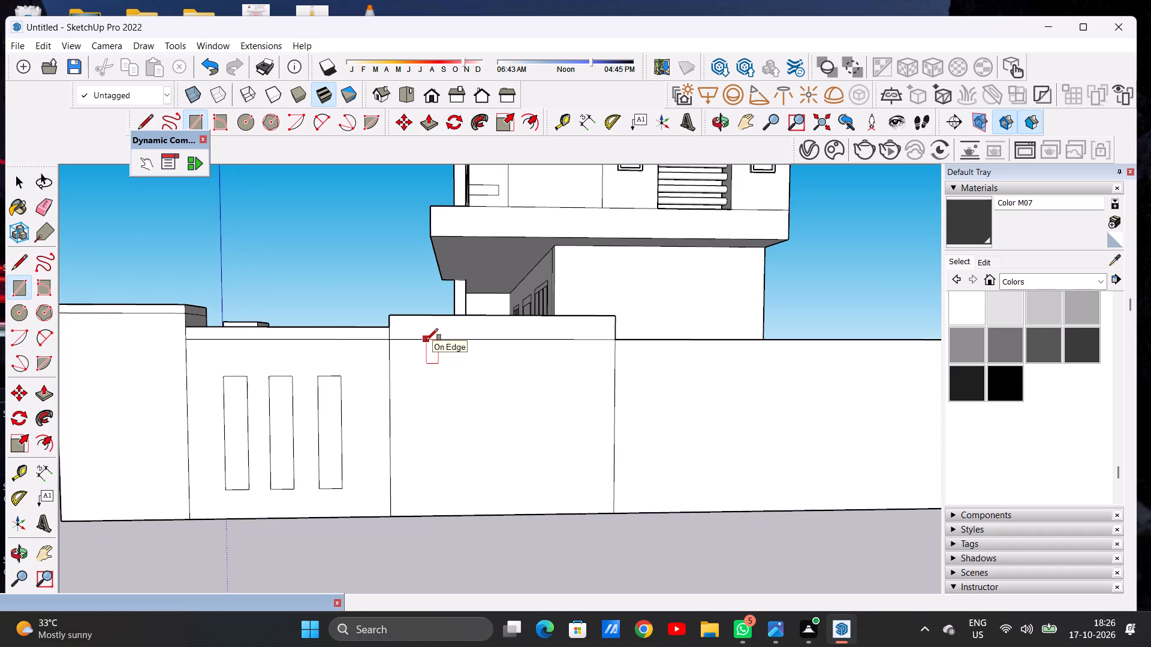
left_click(426, 340)
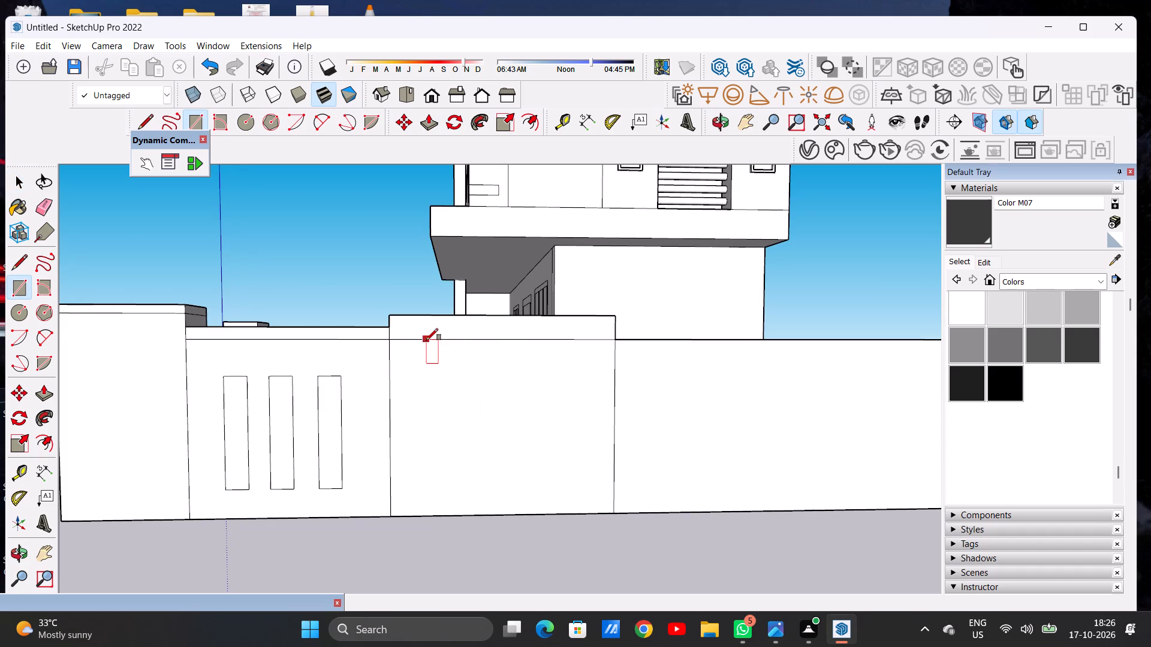
left_click(550, 343)
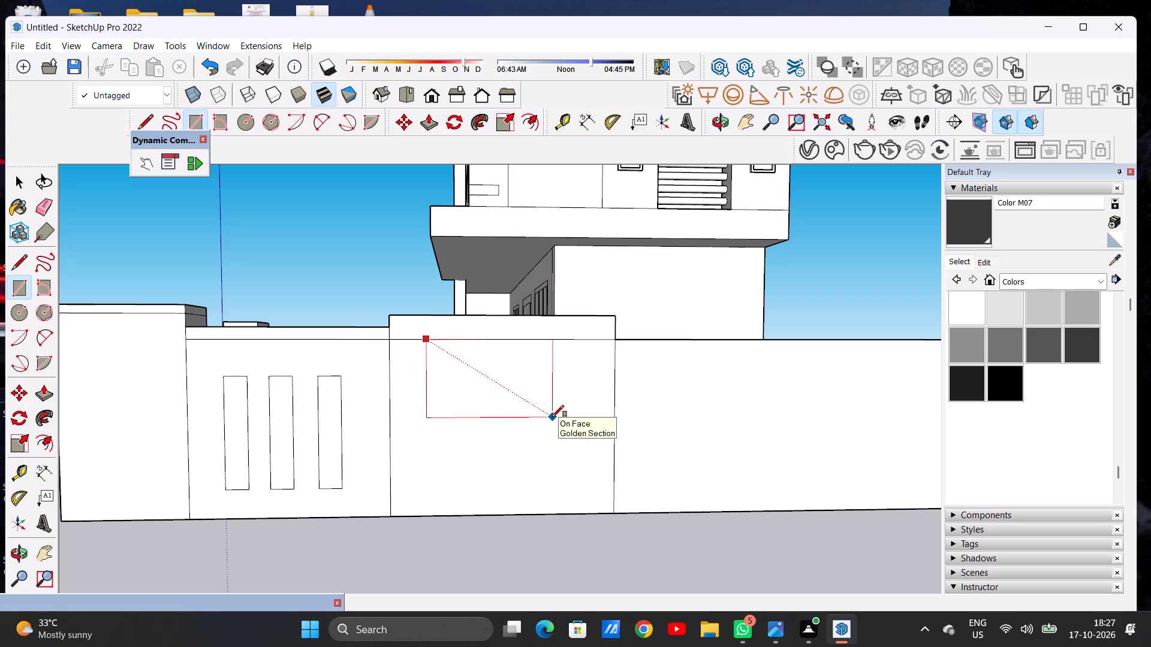
left_click(552, 417)
key("space")
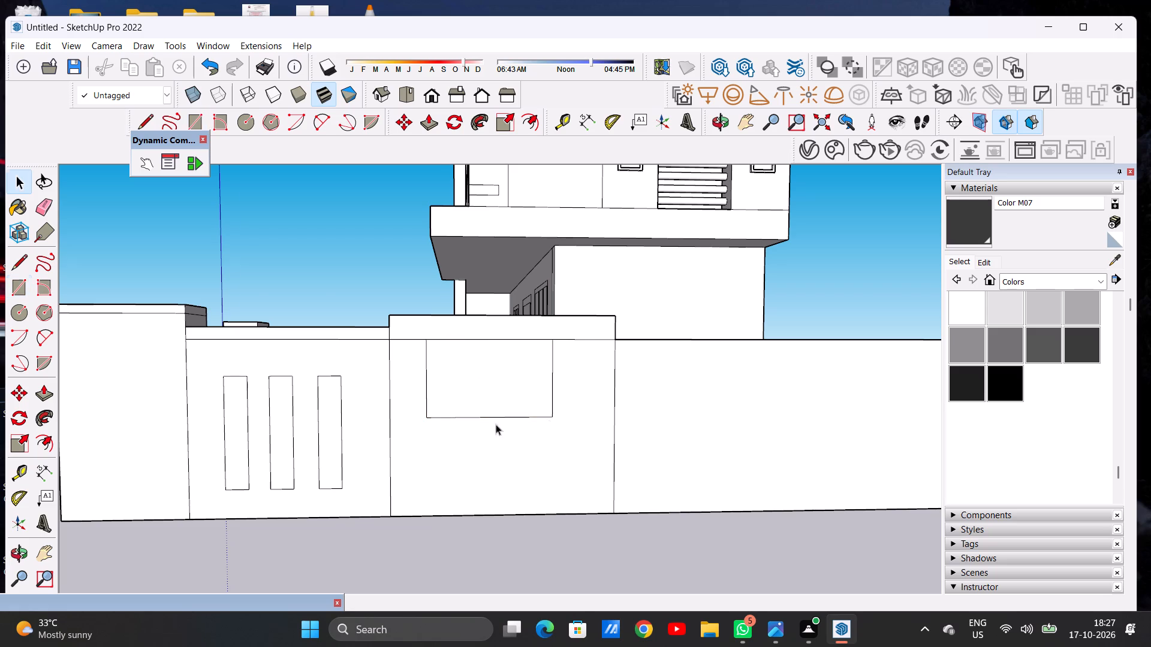
Offset the rectangle's edges slightly inward to form a narrow frame border.
scroll(503, 423, "down", 5)
scroll(497, 407, "up", 6)
key("o")
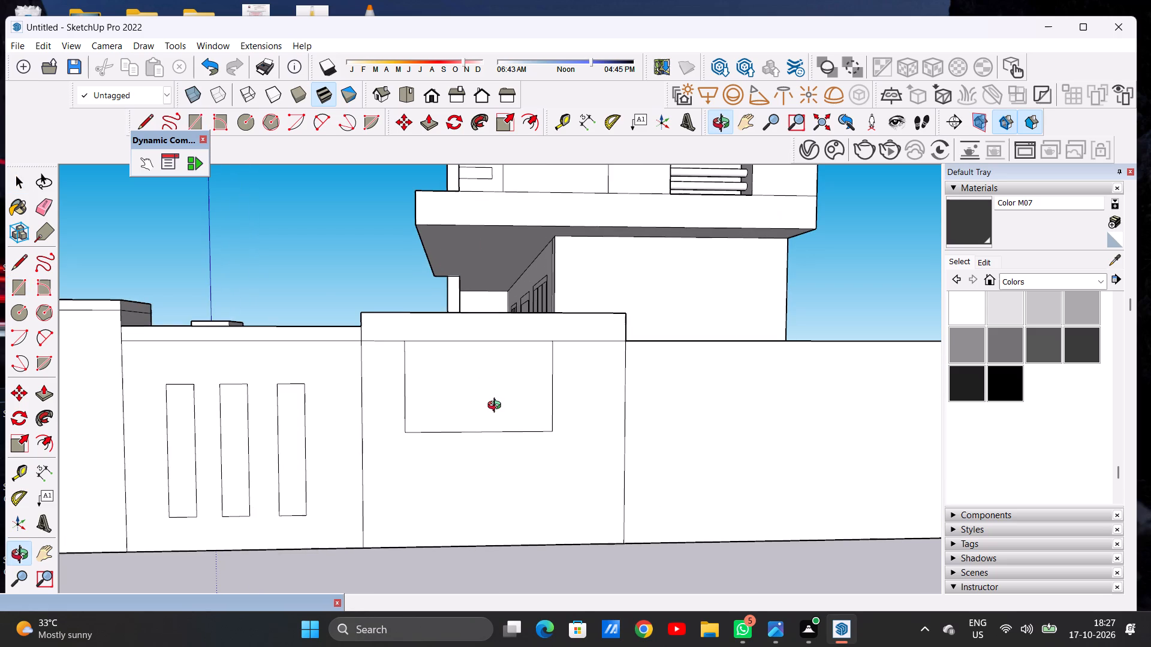
key("f")
scroll(457, 340, "up", 4)
left_click(462, 350)
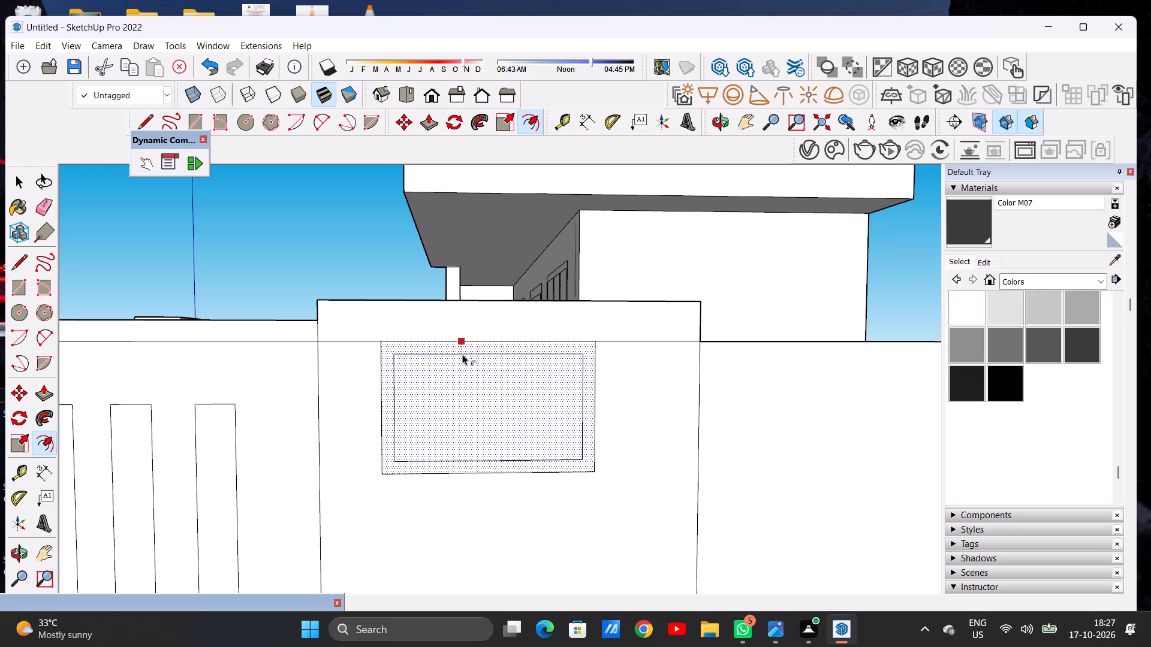
left_click(462, 354)
key("space")
Extrude the frame border slightly outward from the wall with Push/Pull, leaving the inner rectangle recessed.
middle_click_drag(576, 394, 560, 408)
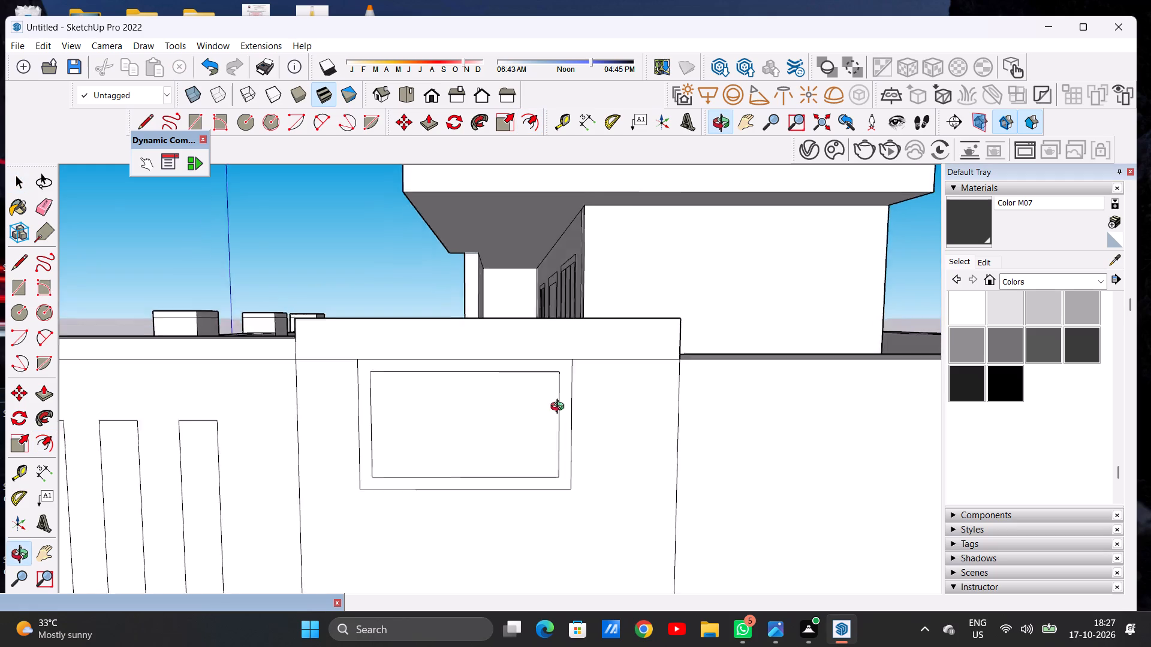
middle_click_drag(560, 408, 528, 445)
key("p")
scroll(514, 427, "up", 5)
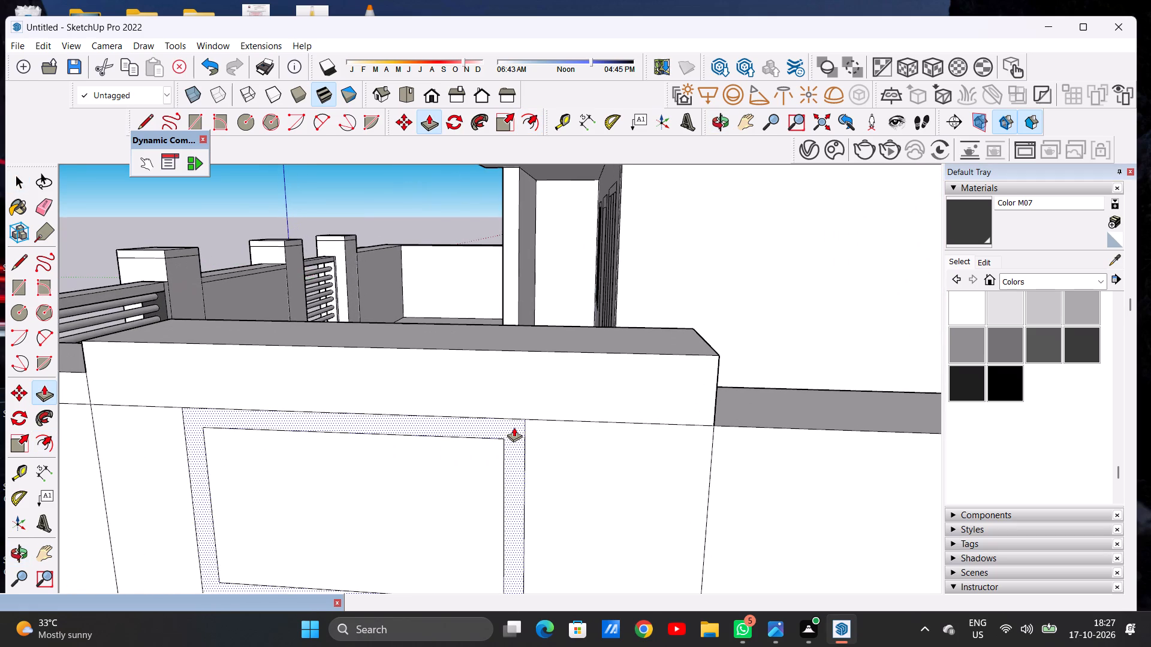
left_click(514, 427)
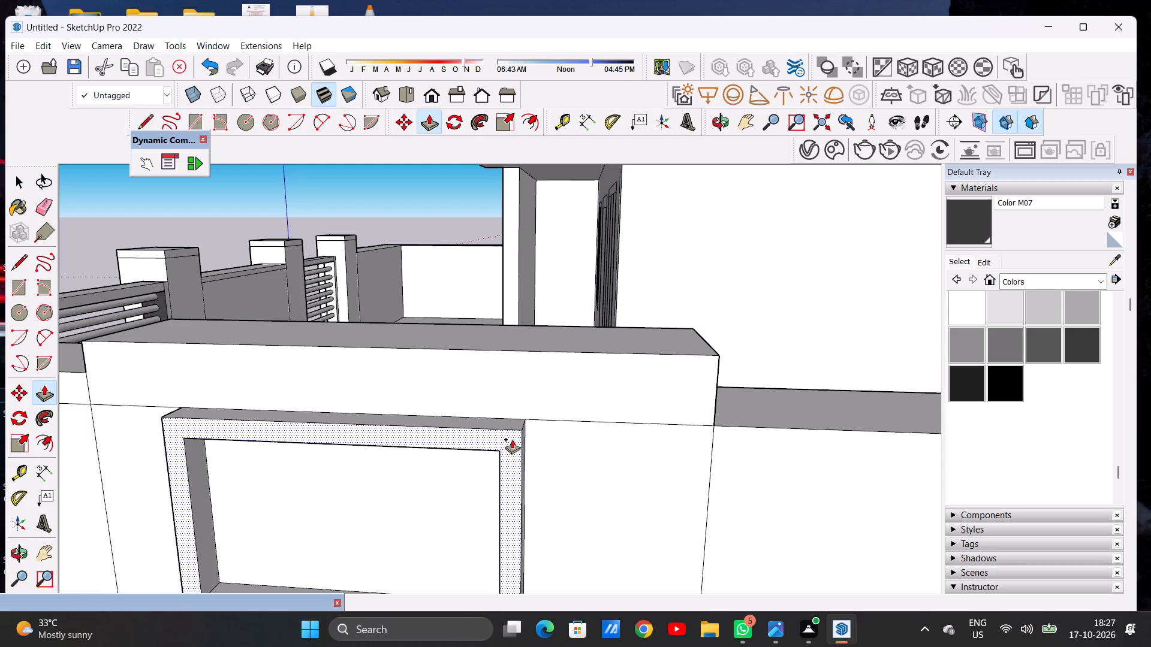
left_click(513, 436)
key("space")
Extrude the vertical panel nearest the corner pillar slightly outward from the side wall with Push/Pull.
scroll(486, 457, "down", 3)
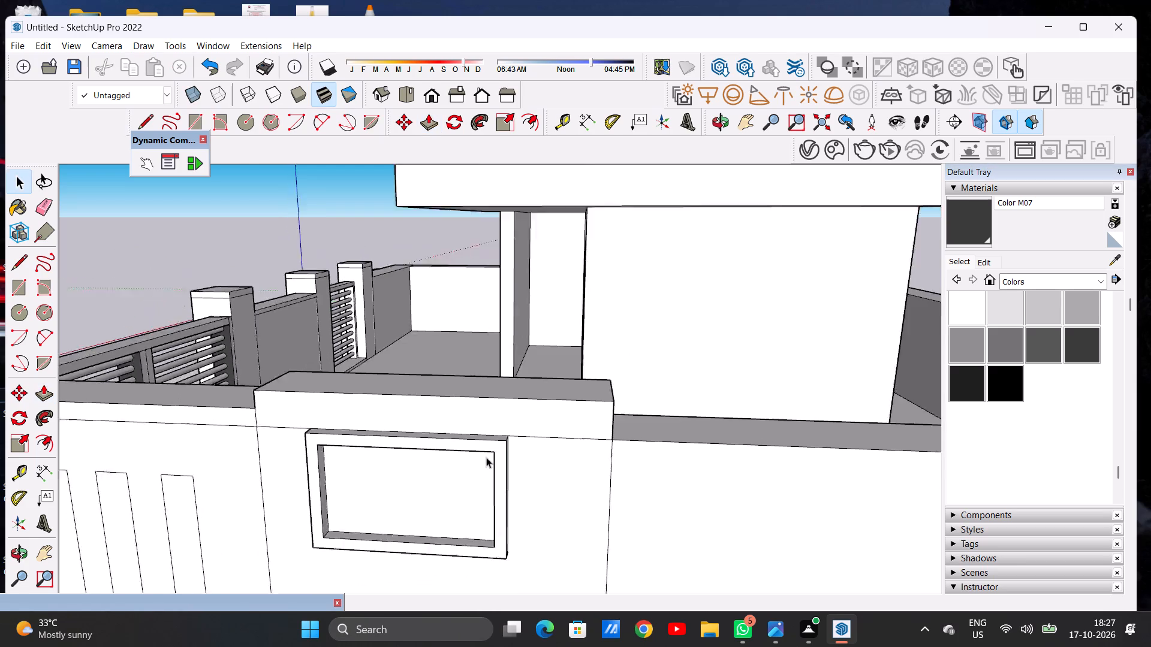
scroll(486, 457, "down", 8)
middle_click_drag(370, 478, 394, 459)
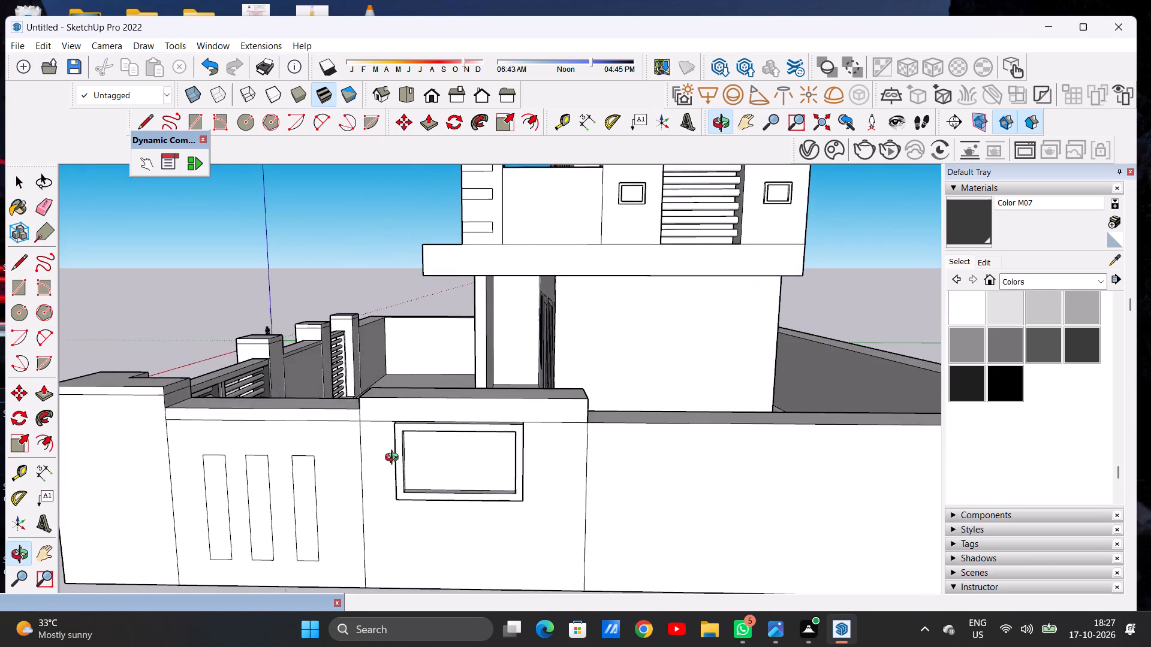
middle_click_drag(394, 459, 412, 455)
scroll(364, 514, "down", 7)
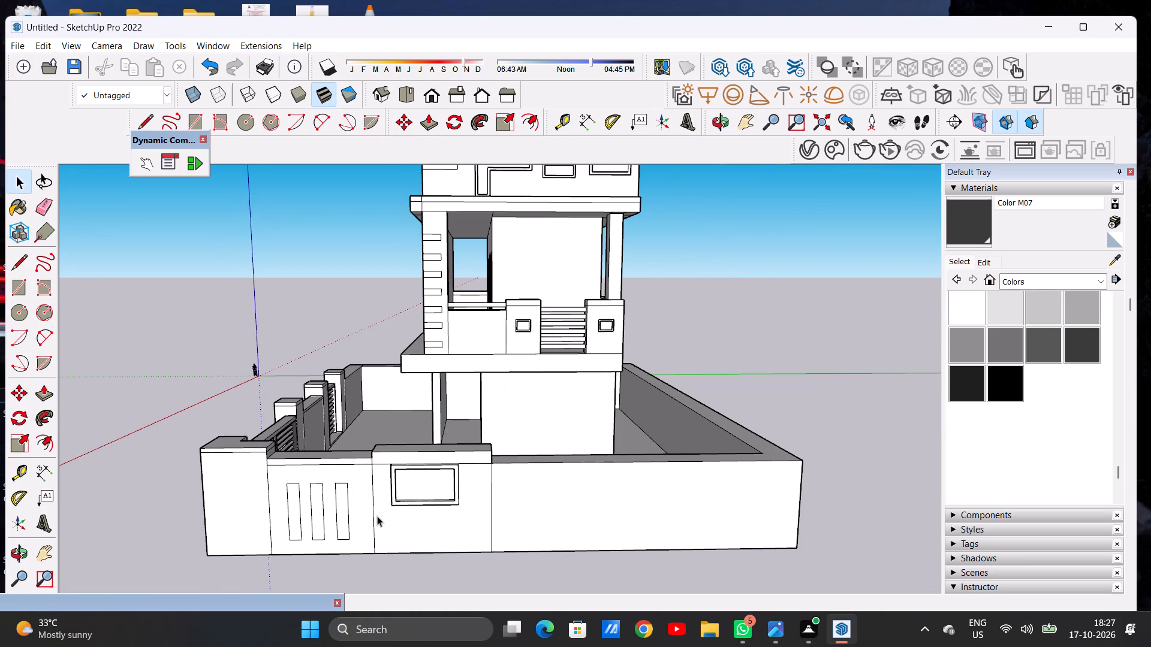
scroll(397, 493, "down", 5)
middle_click_drag(375, 500, 335, 532)
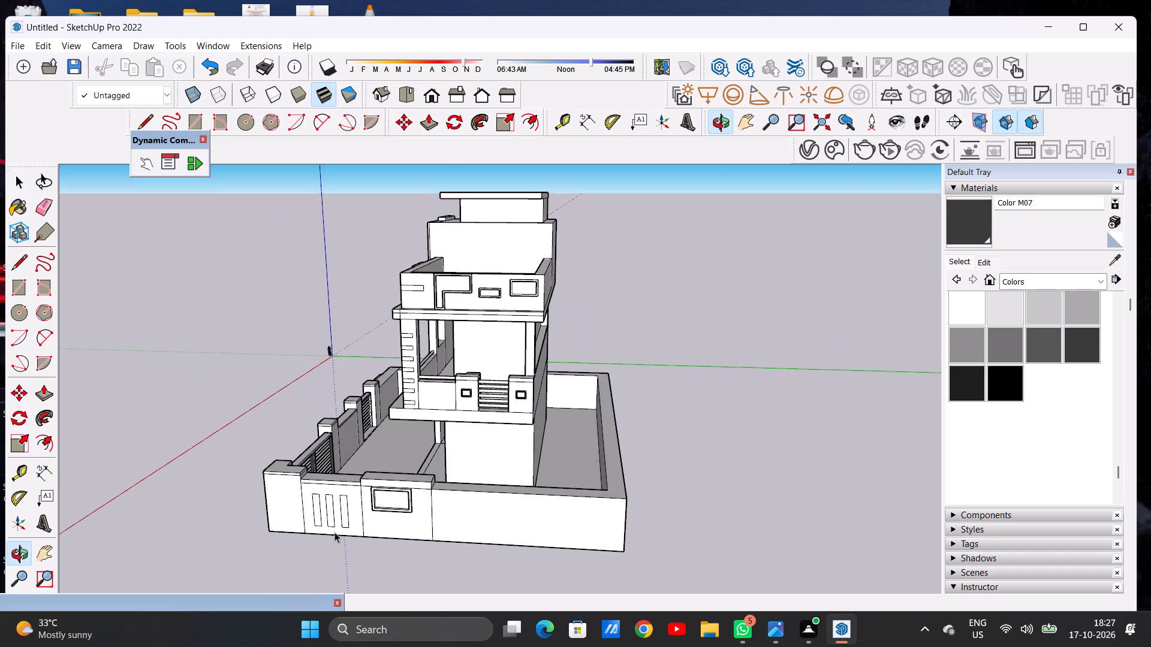
scroll(324, 521, "up", 10)
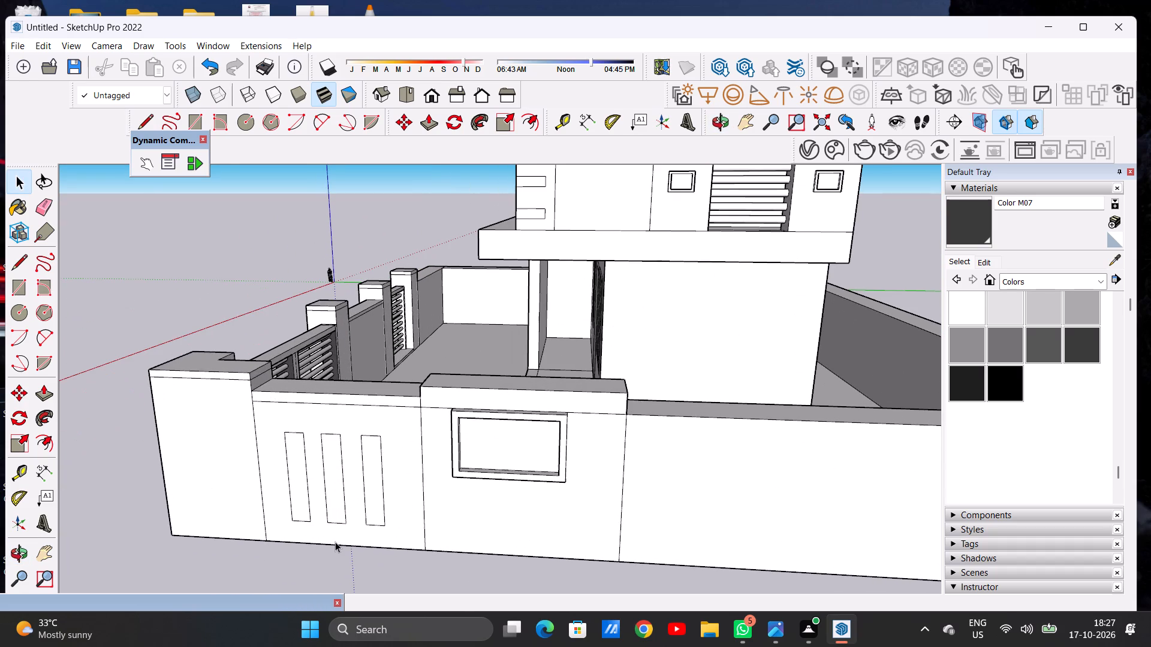
scroll(335, 514, "up", 1)
key("p")
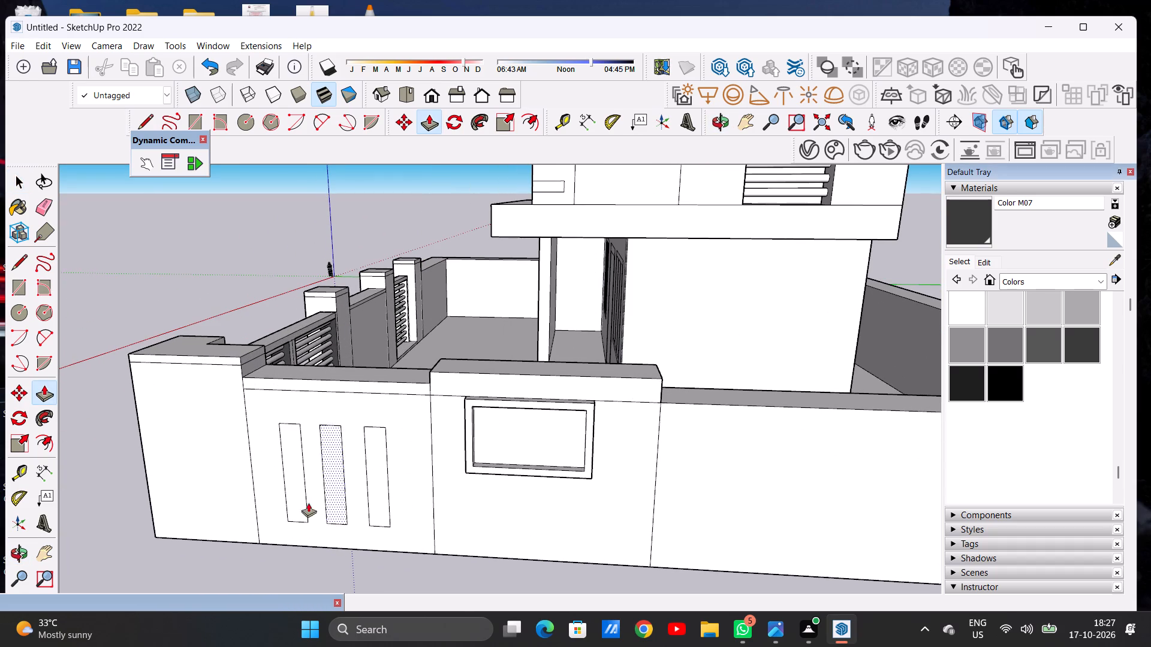
middle_click_drag(304, 457, 281, 518)
scroll(272, 494, "up", 5)
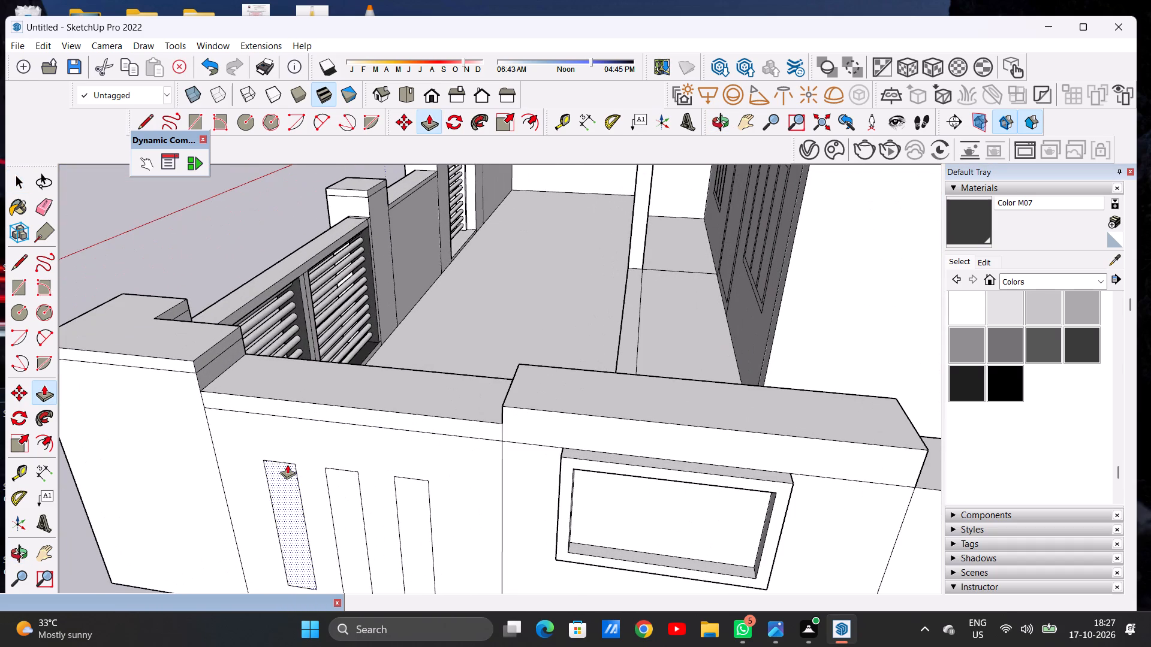
left_click(283, 470)
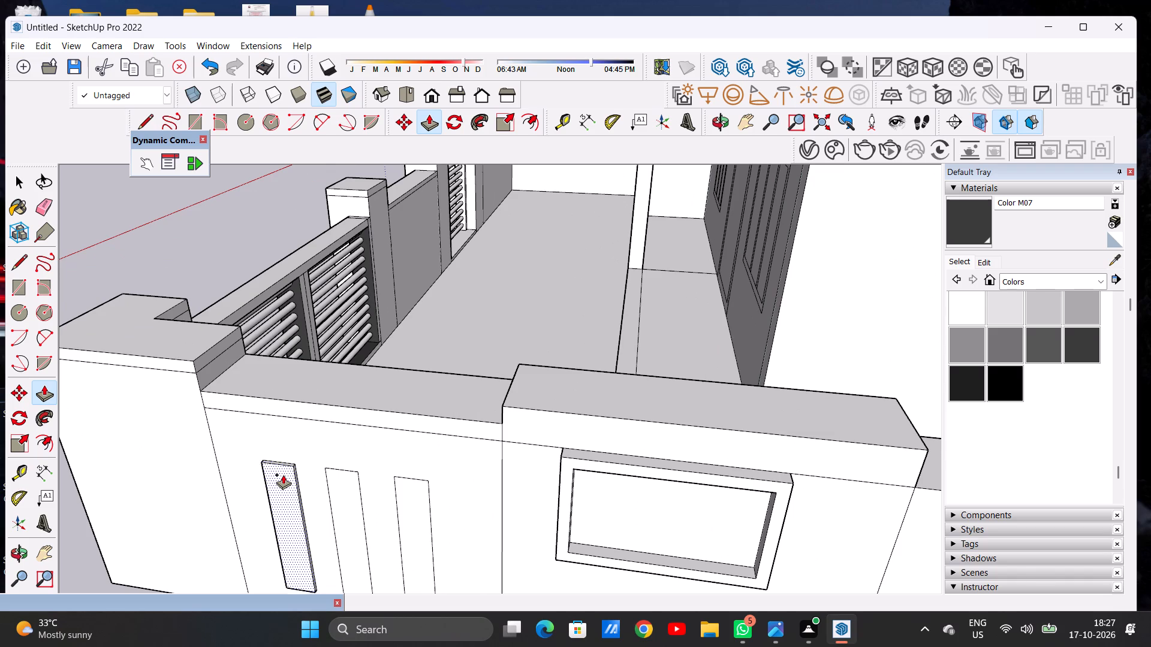
left_click(280, 485)
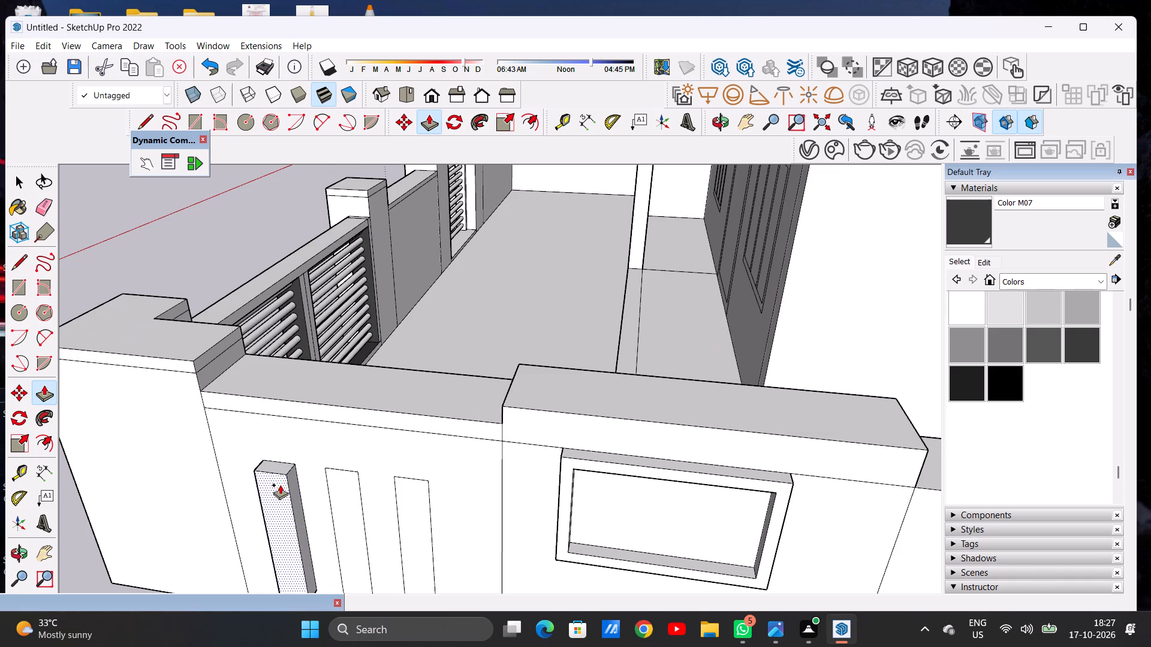
Extrude the other two vertical panels outward with Push/Pull to match the first panel's depth.
left_click(338, 480)
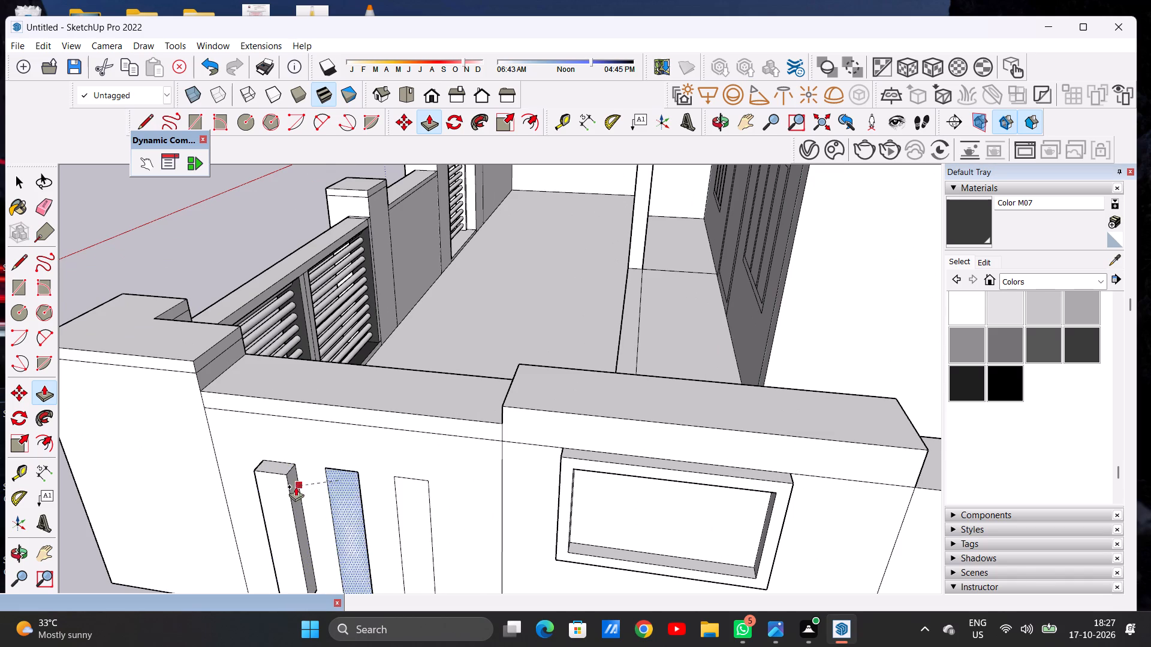
left_click(286, 482)
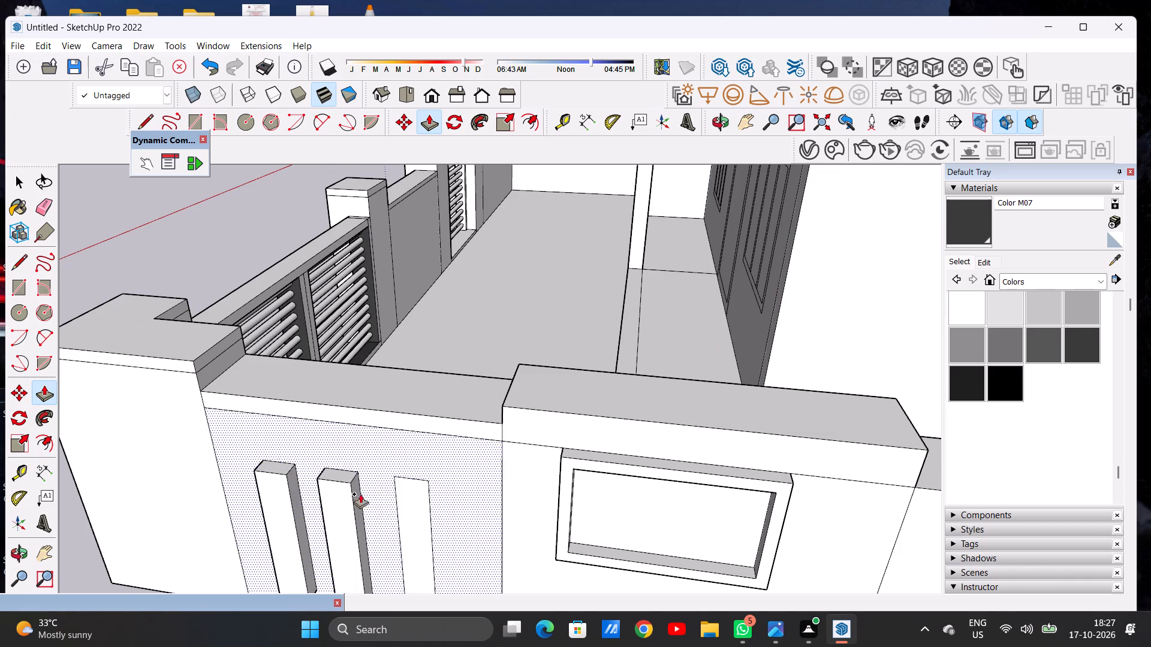
left_click(400, 487)
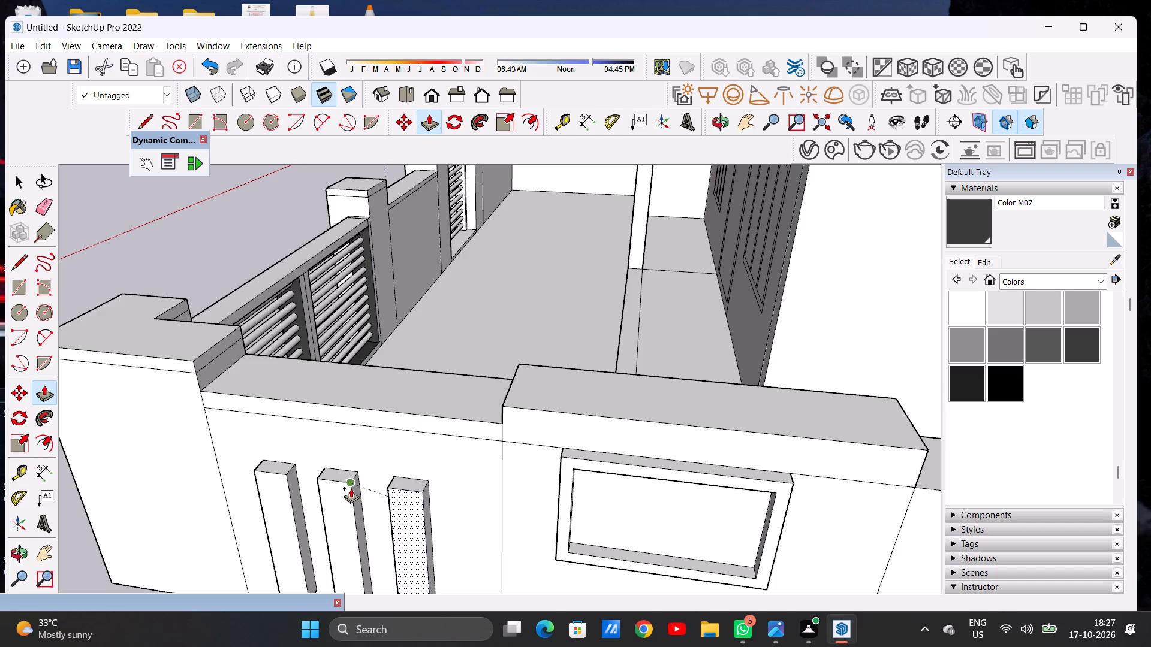
left_click(351, 488)
key("space")
Draw a third full-height vertical line on the side wall's outer face, about one section length beyond the framed section.
scroll(367, 492, "down", 20)
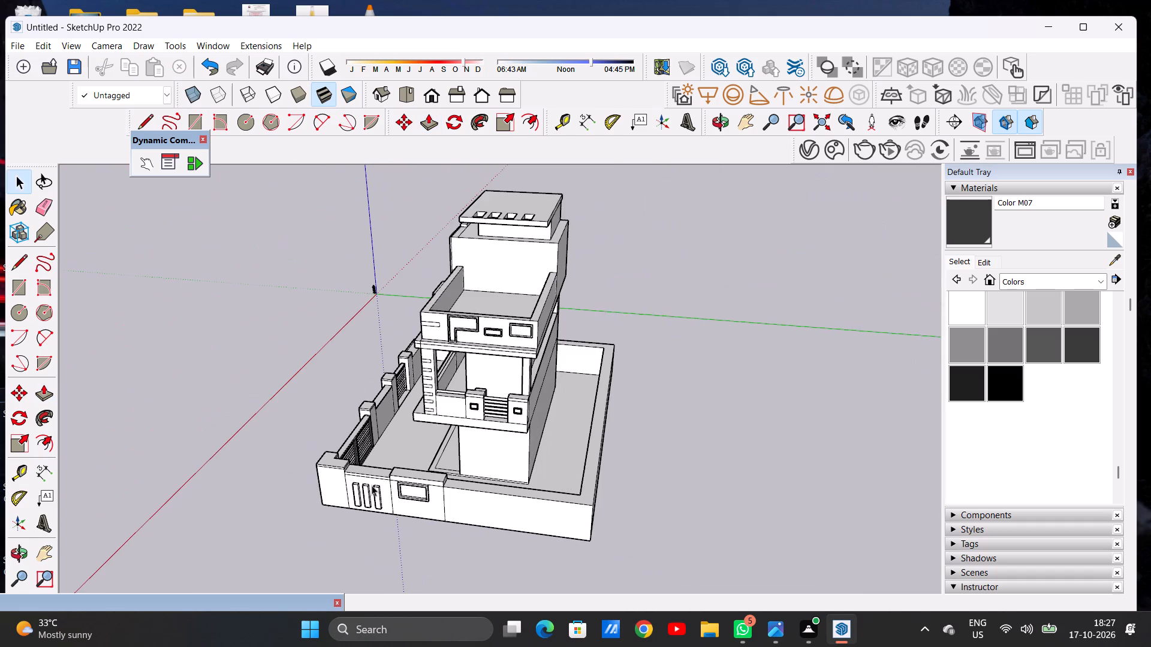
middle_click_drag(433, 483, 496, 413)
scroll(499, 478, "up", 4)
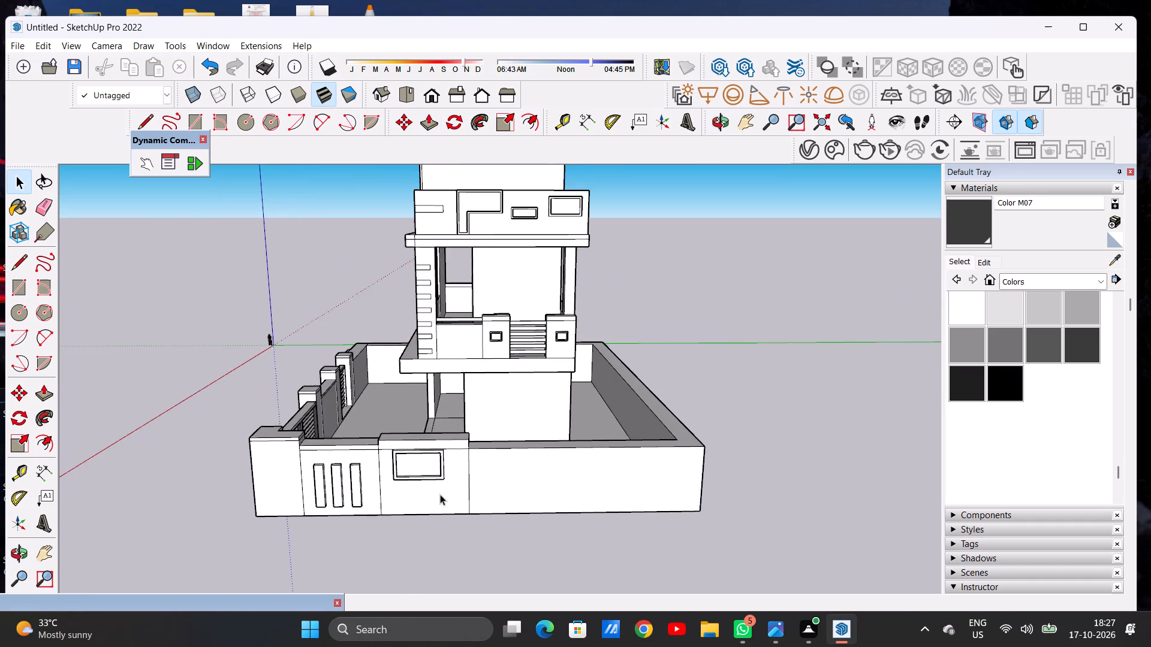
middle_click_drag(437, 493, 422, 477)
scroll(638, 482, "up", 3)
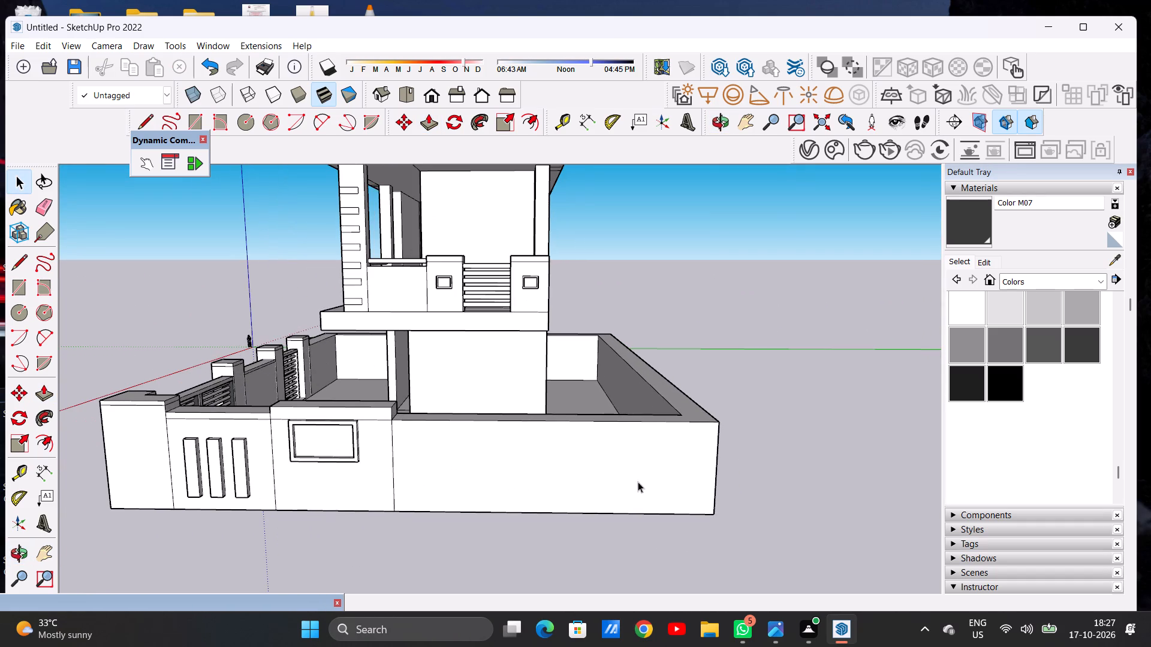
scroll(490, 509, "down", 2)
scroll(606, 467, "up", 3)
middle_click_drag(577, 470, 573, 447)
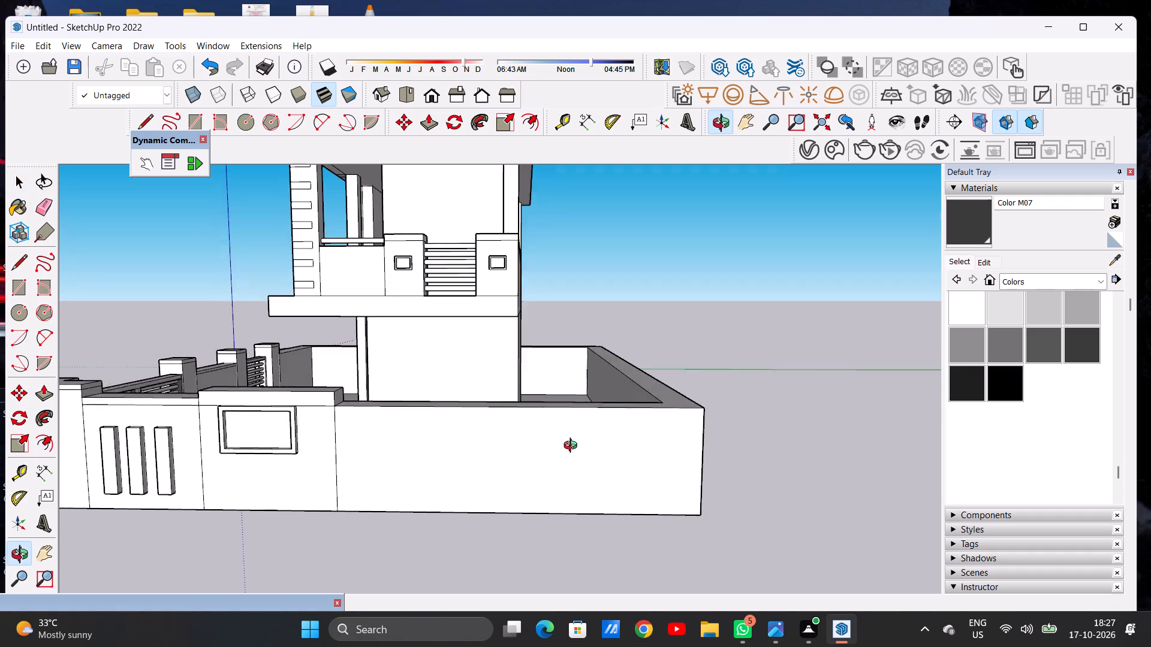
middle_click_drag(573, 447, 572, 445)
scroll(558, 427, "up", 2)
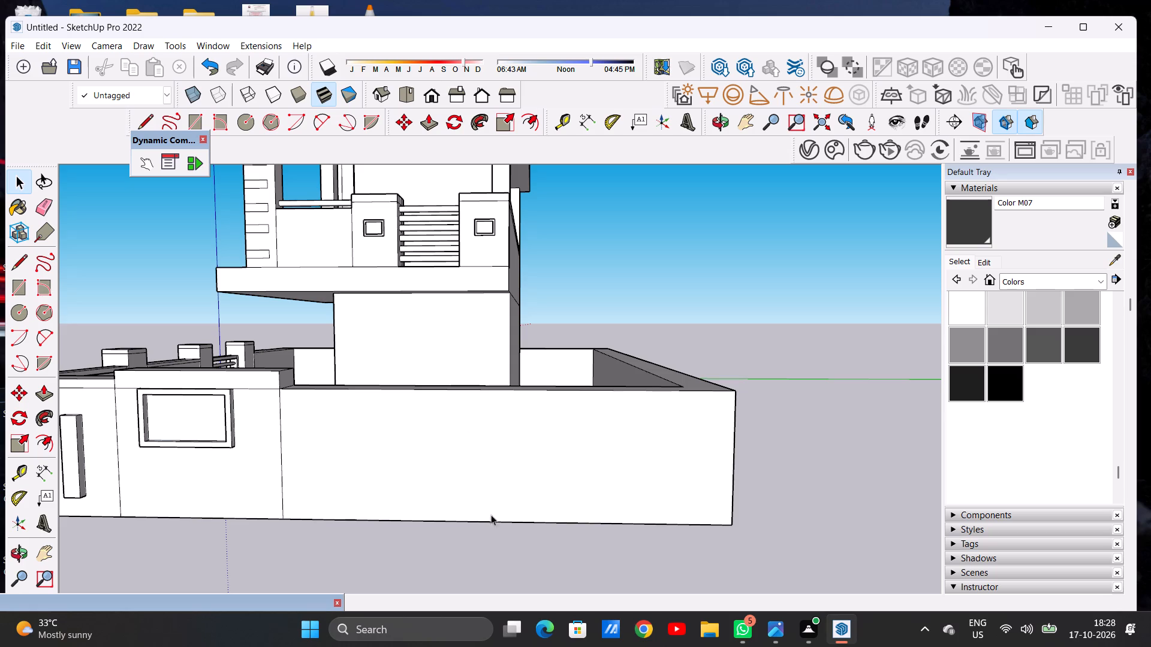
scroll(403, 523, "down", 3)
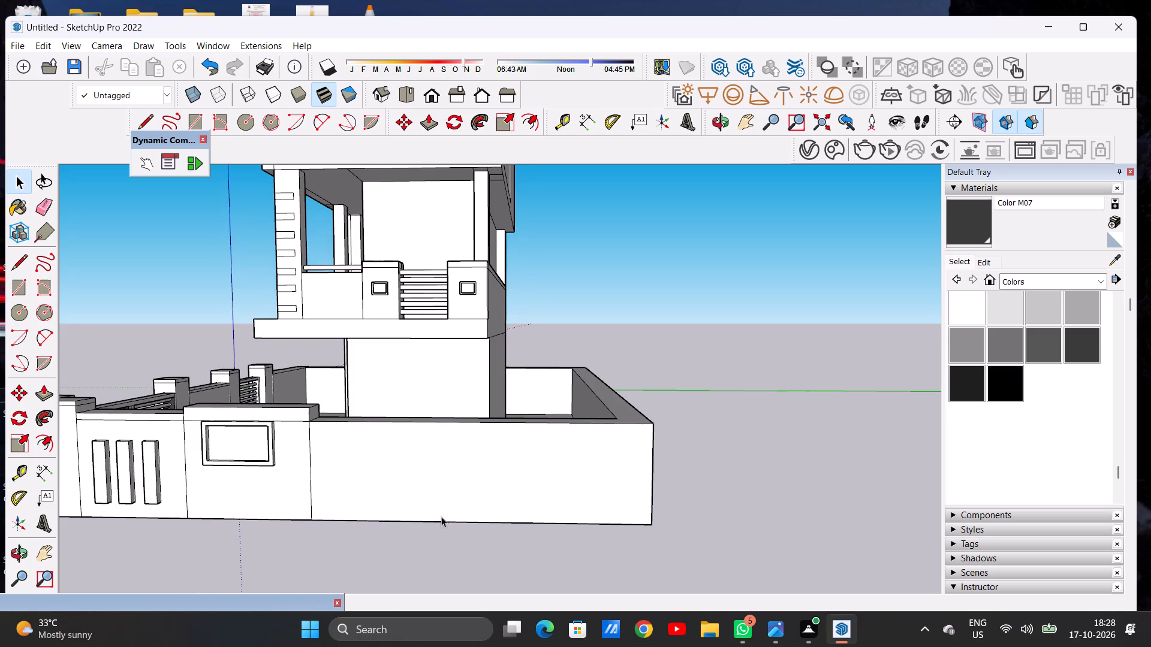
middle_click_drag(460, 505, 481, 486)
key("l")
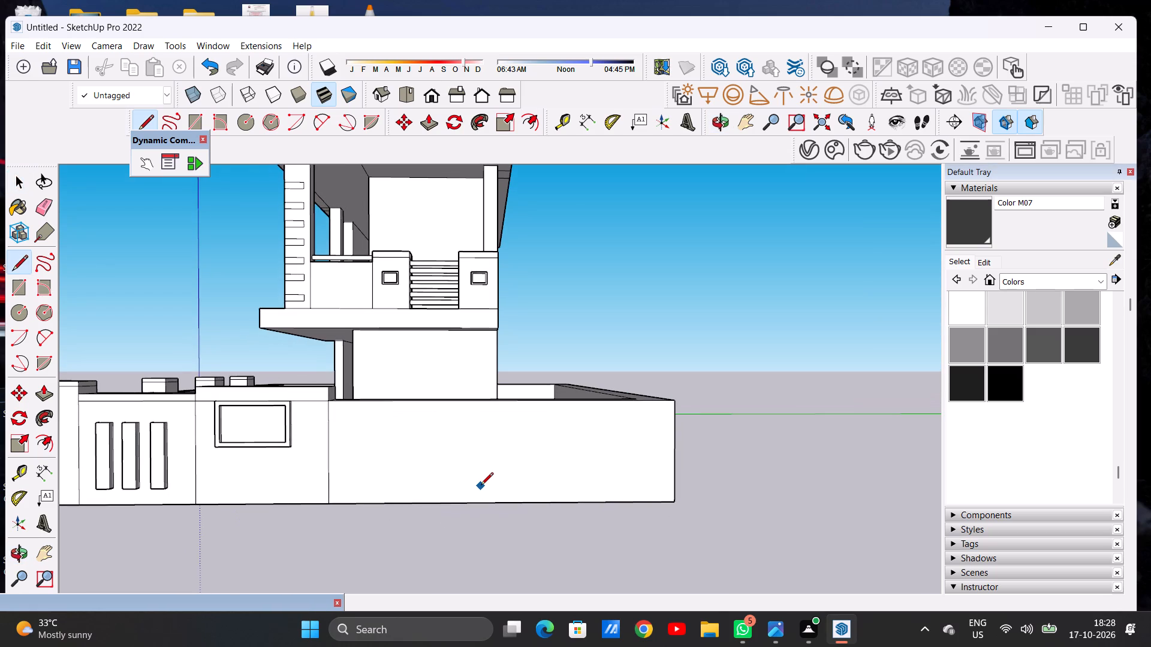
left_click(460, 403)
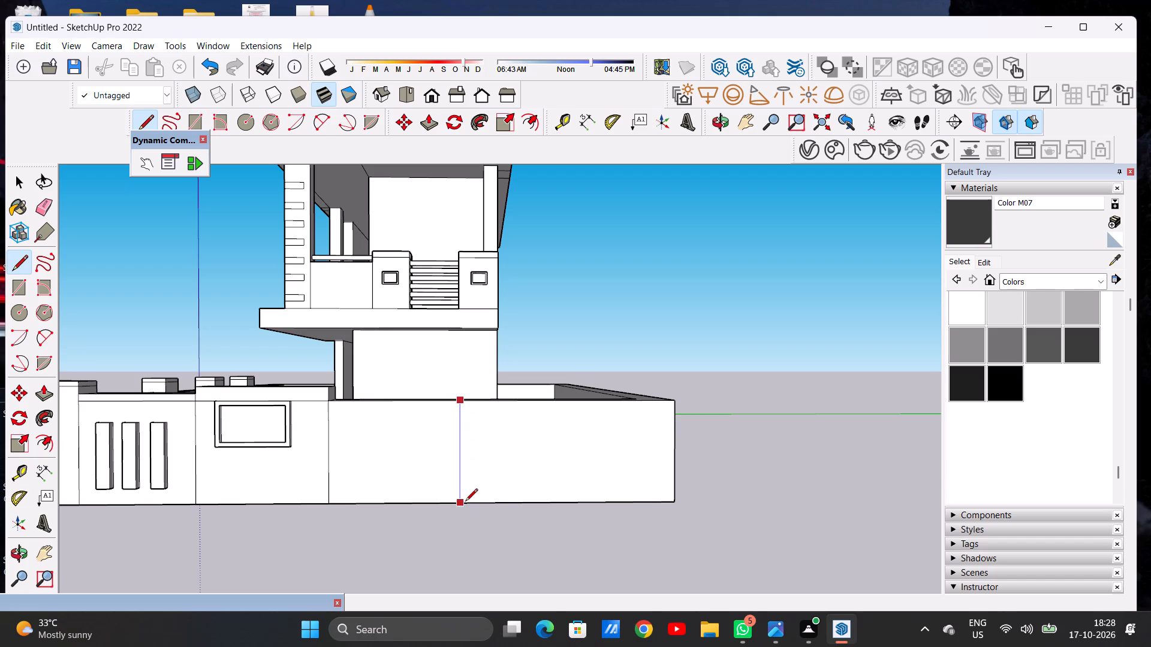
left_click(465, 502)
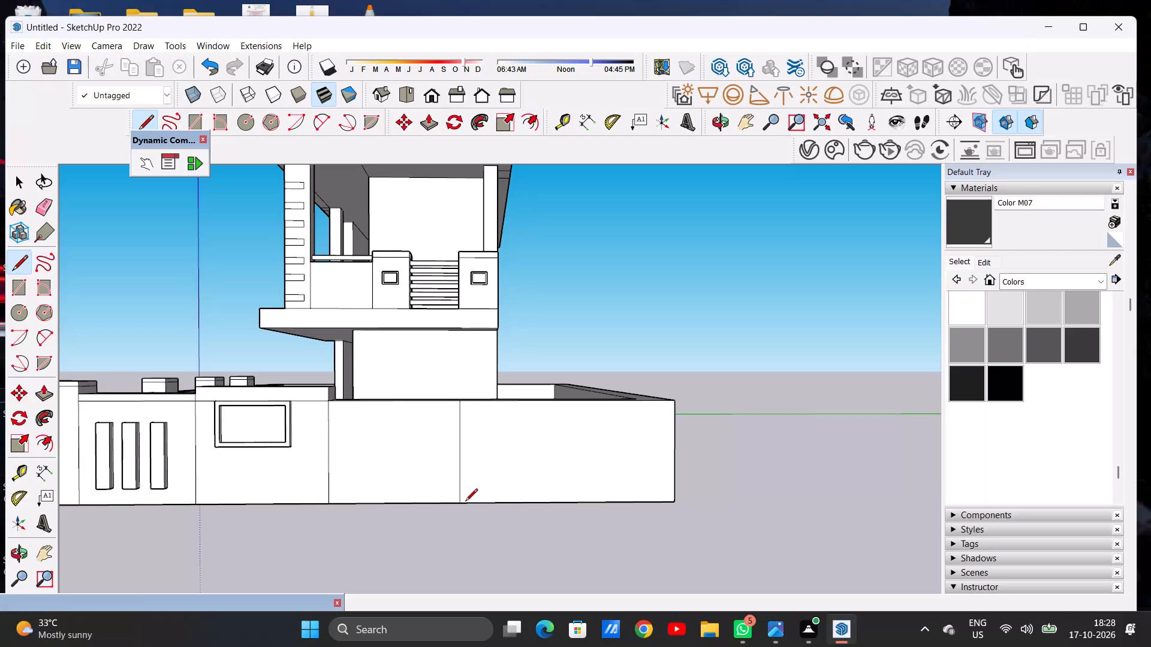
key("space")
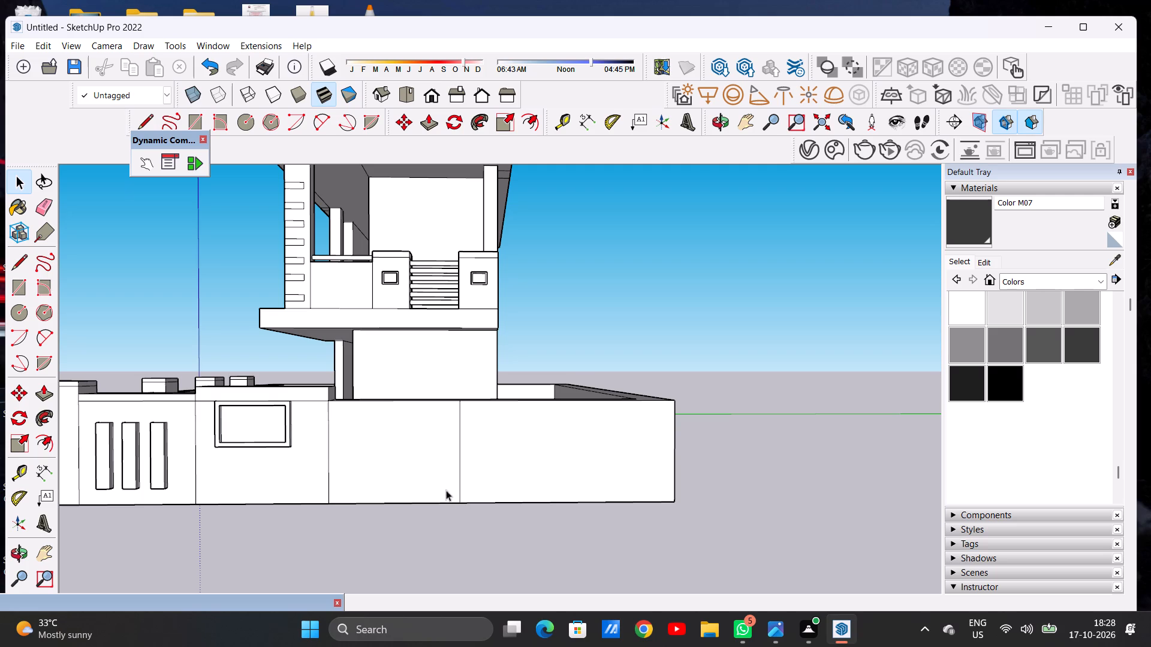
Draw a tall narrow rectangle on the side wall's section just beyond the framed section, close to the shared dividing line.
scroll(297, 512, "down", 7)
scroll(352, 477, "up", 5)
middle_click_drag(323, 495, 336, 469)
middle_click_drag(333, 486, 345, 532)
scroll(369, 537, "up", 4)
middle_click_drag(372, 536, 372, 516)
scroll(414, 491, "up", 2)
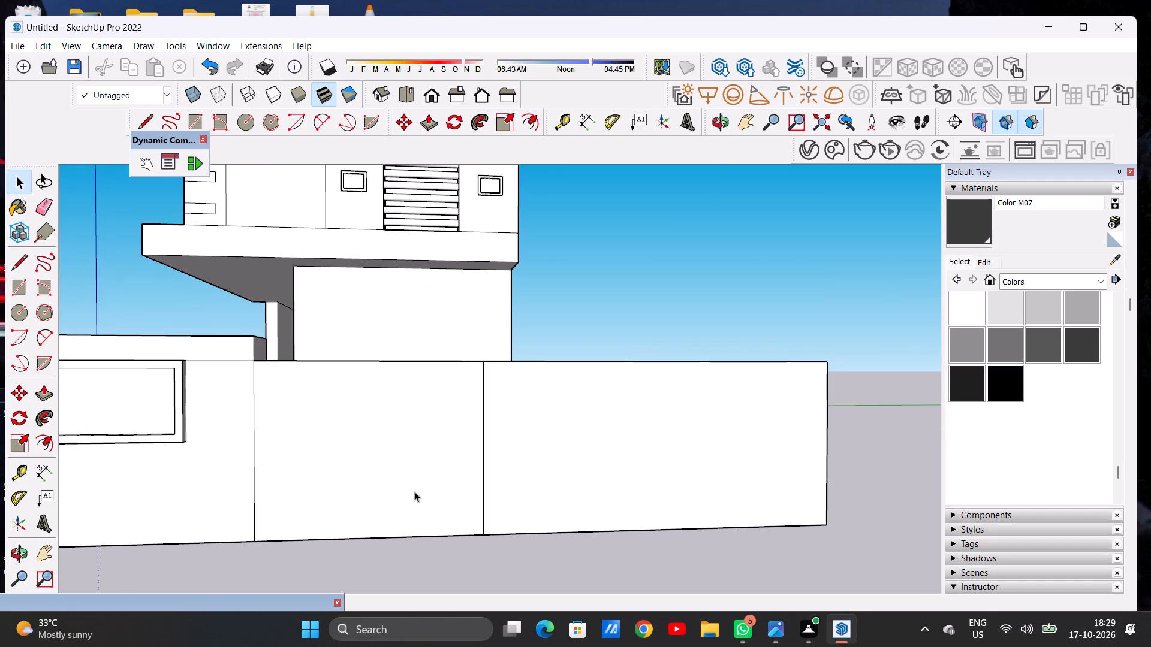
scroll(375, 534, "down", 2)
scroll(409, 448, "up", 1)
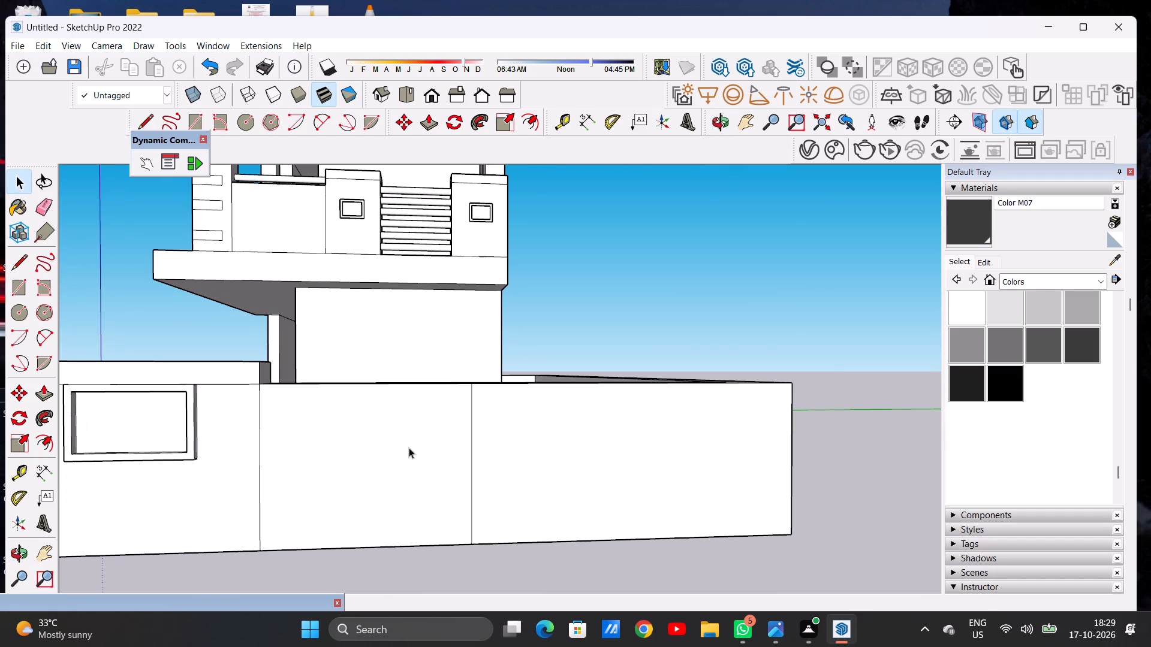
key("r")
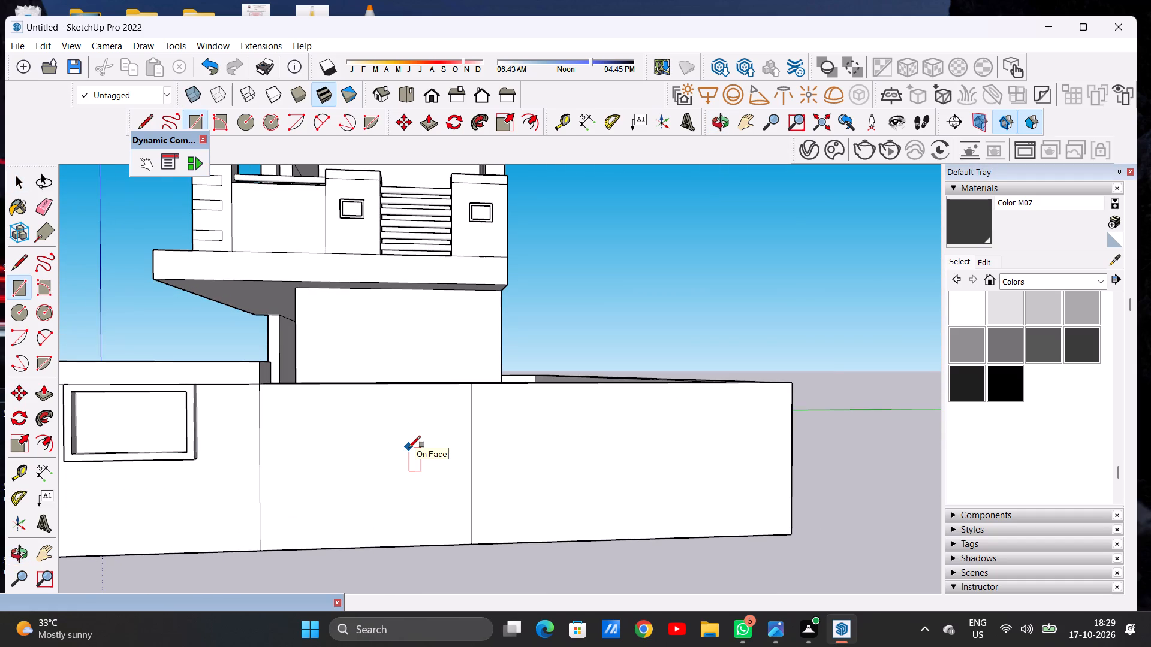
scroll(309, 430, "up", 2)
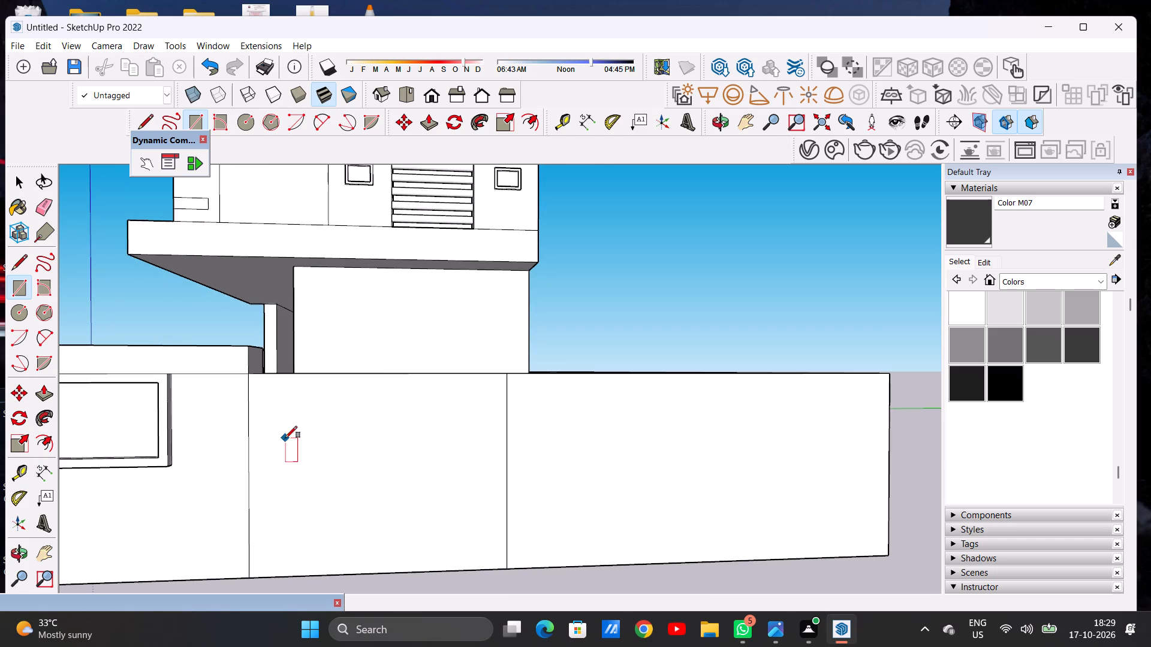
scroll(313, 434, "down", 11)
scroll(299, 434, "up", 2)
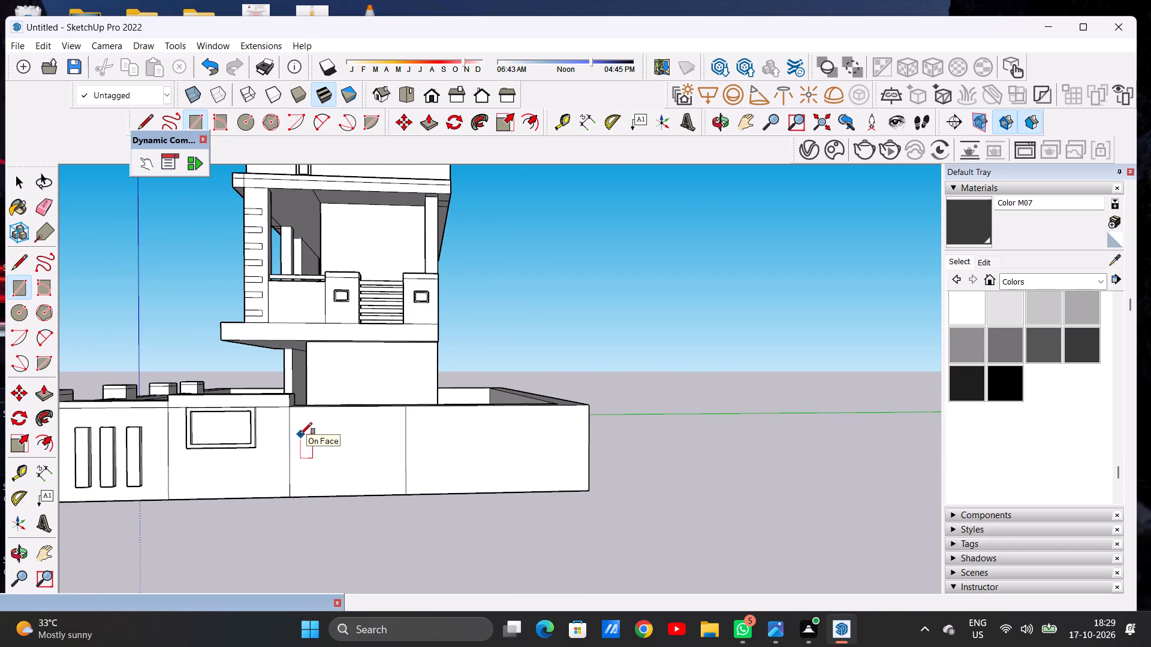
scroll(307, 461, "up", 4)
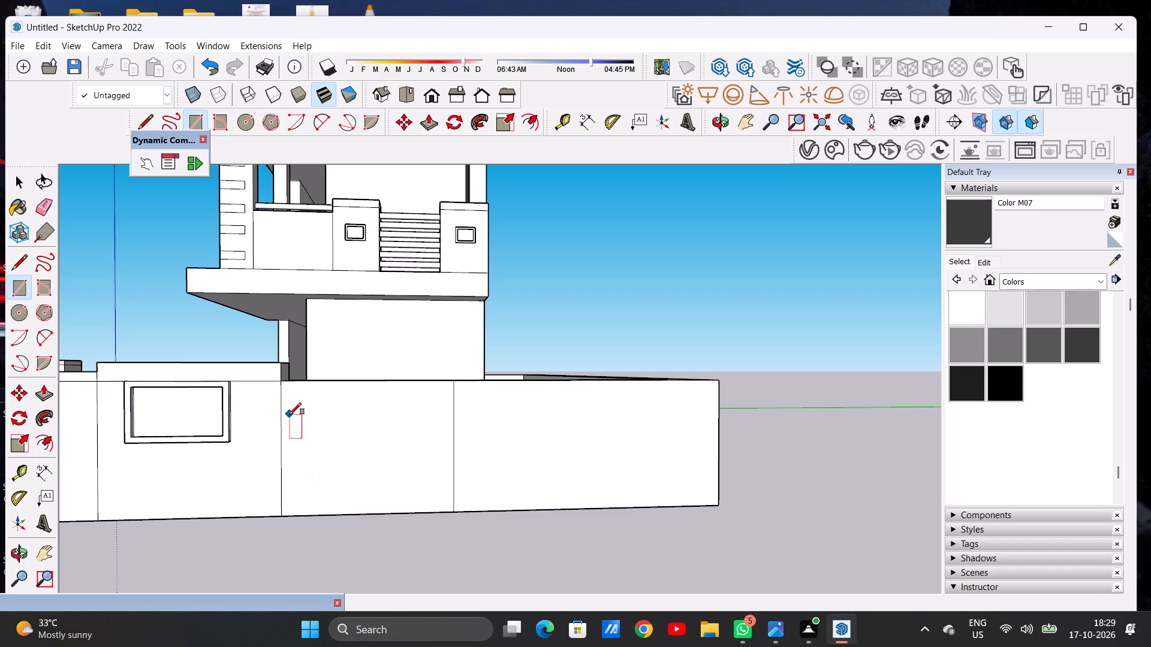
left_click(297, 412)
left_click(317, 497)
key("space")
scroll(400, 484, "down", 9)
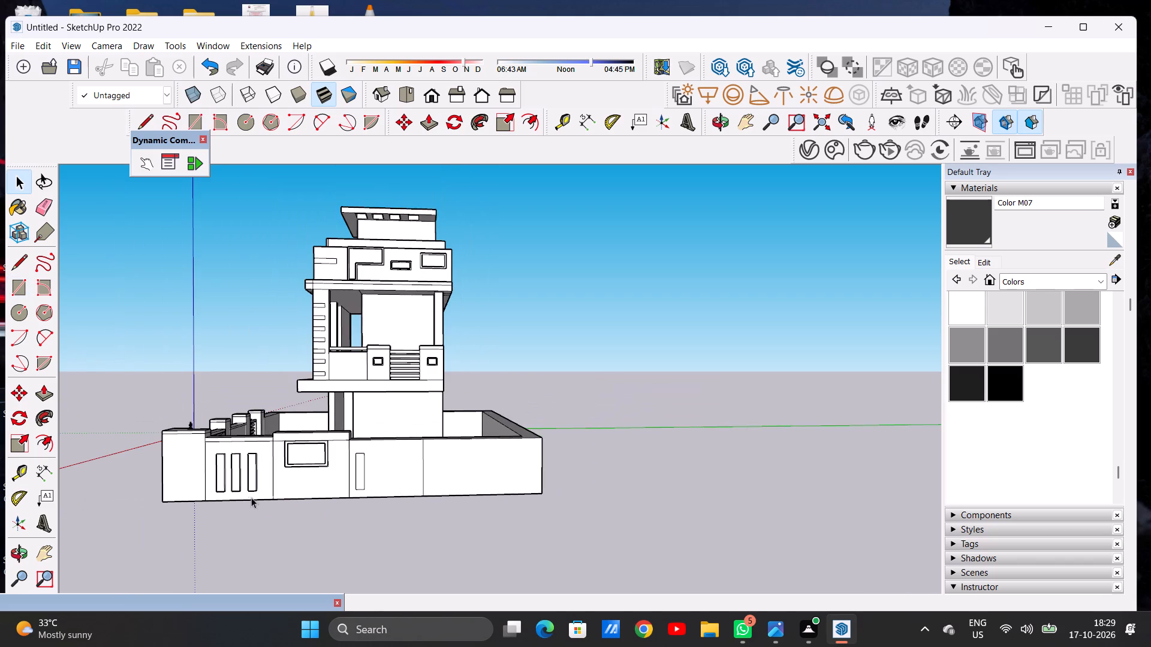
Shift the narrow rectangle slightly along the wall and copy it twice with Move, making a row of three in that section.
scroll(247, 494, "up", 1)
scroll(359, 477, "up", 9)
double_click(375, 485)
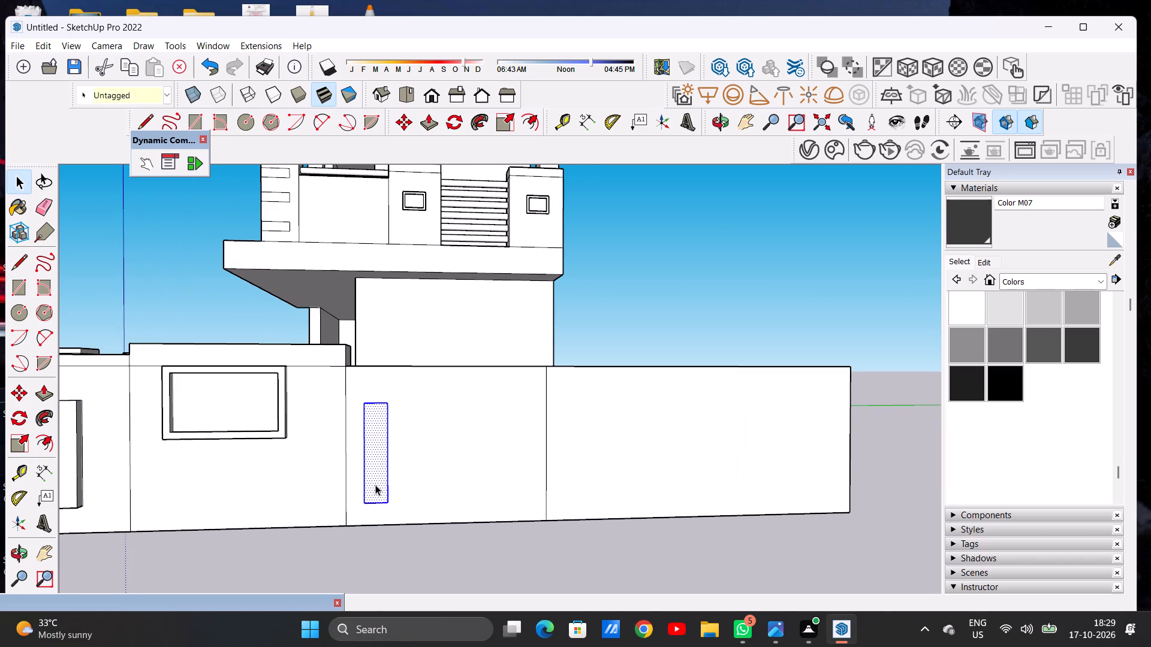
key("m")
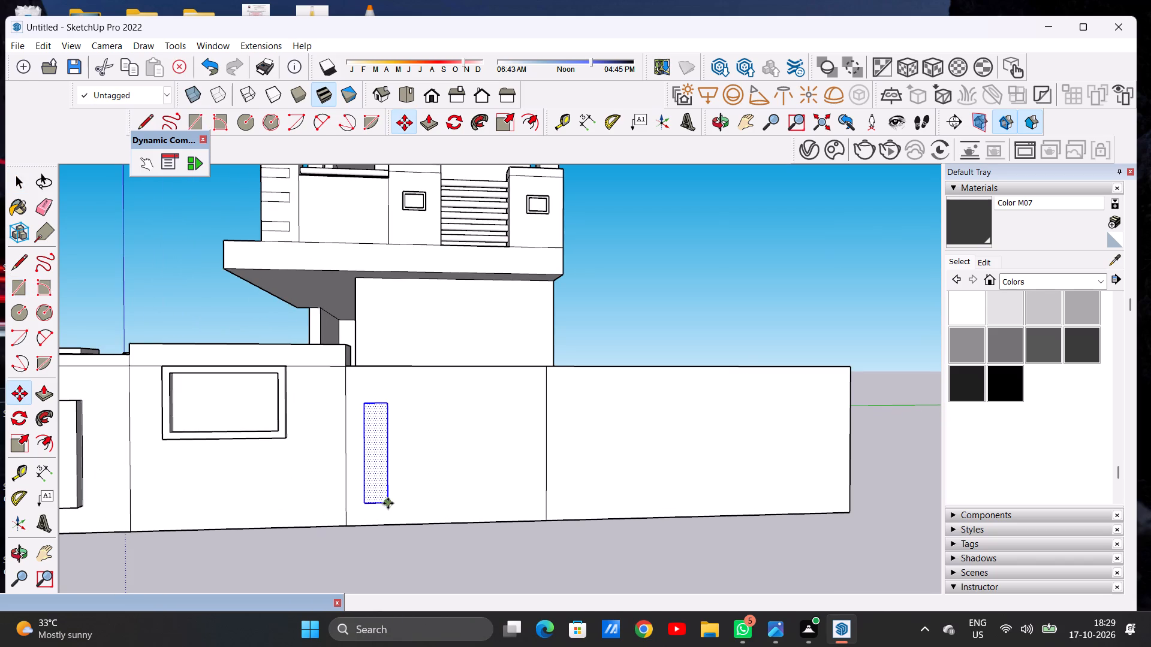
left_click(388, 503)
left_click(395, 501)
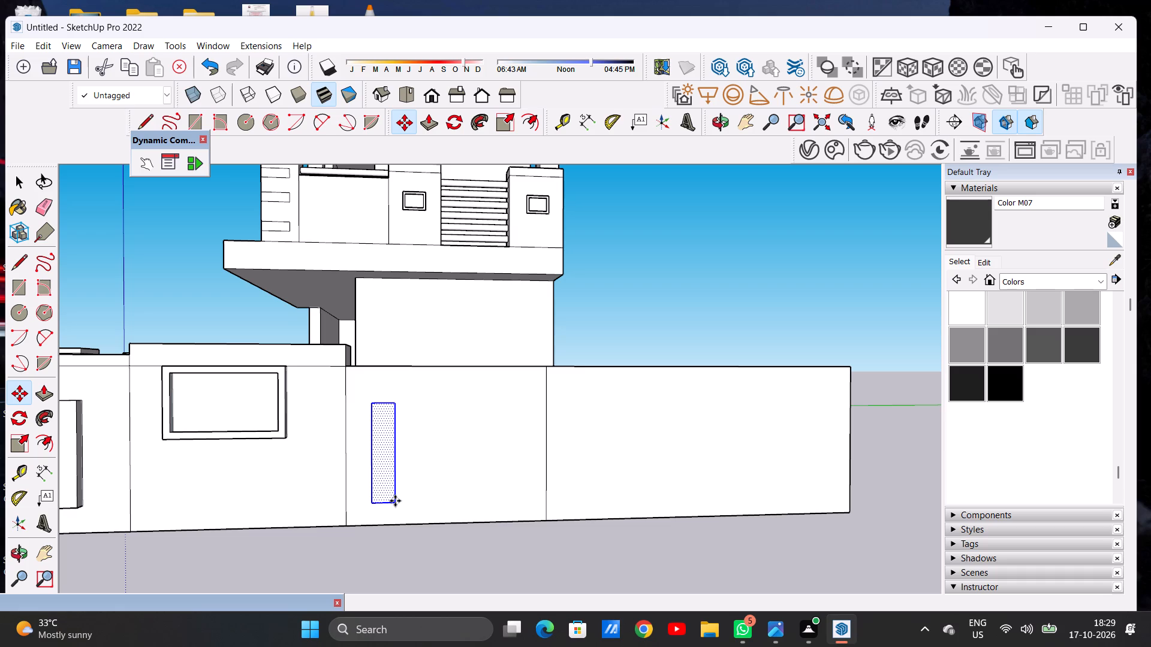
left_click(395, 501)
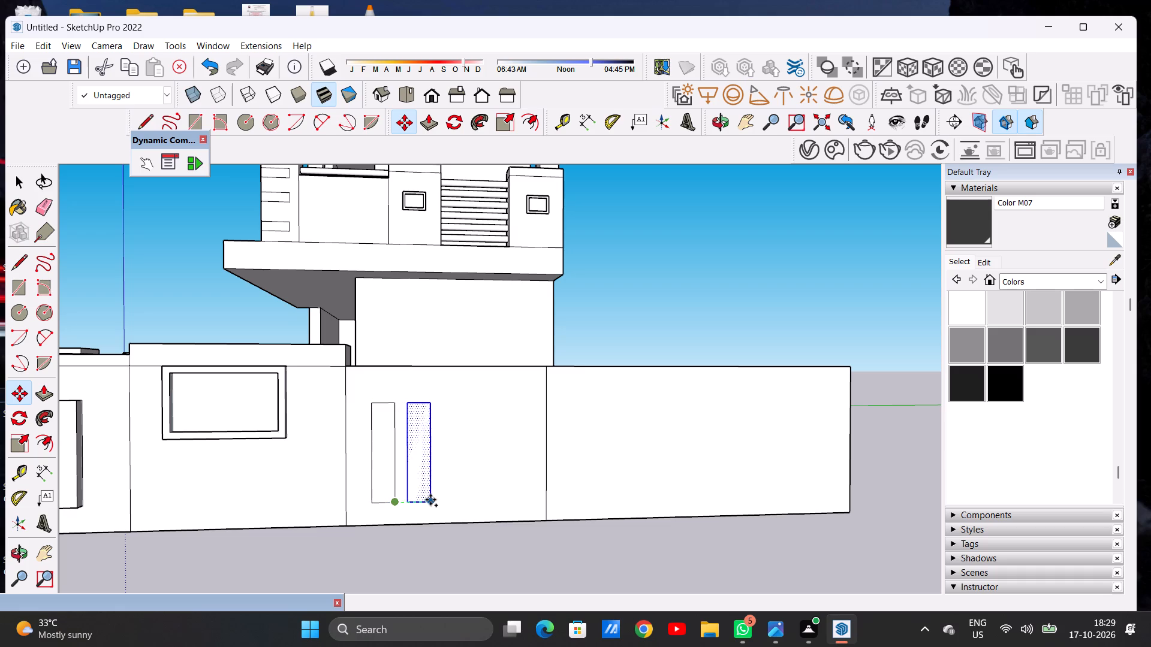
left_click(443, 500)
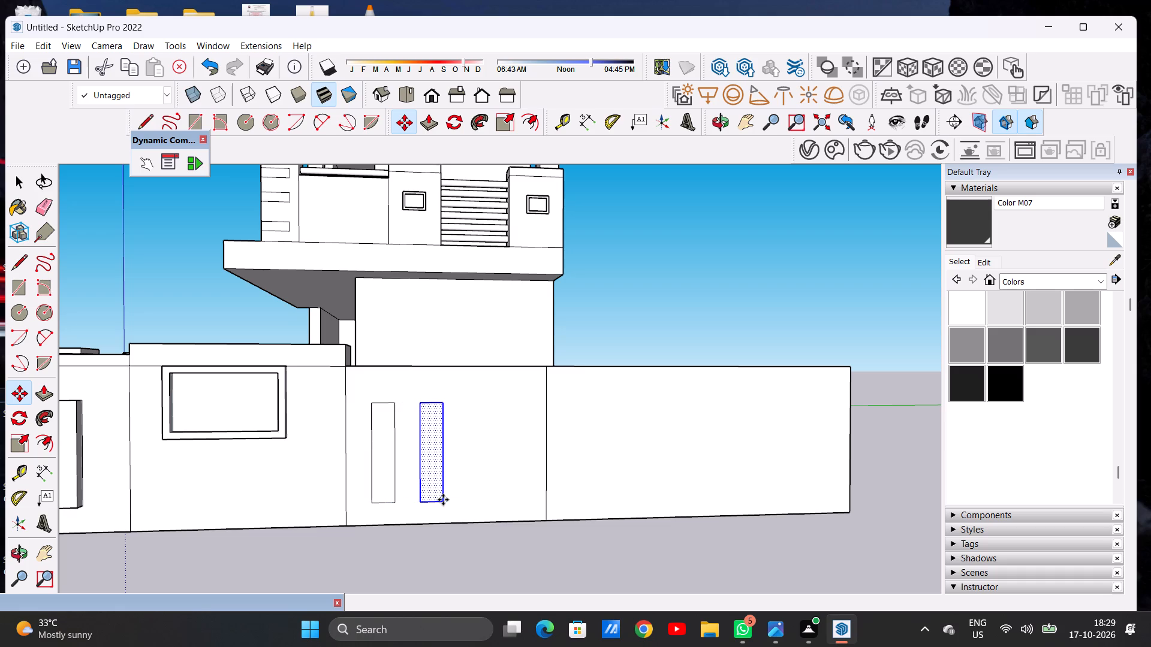
left_click(443, 500)
left_click(487, 498)
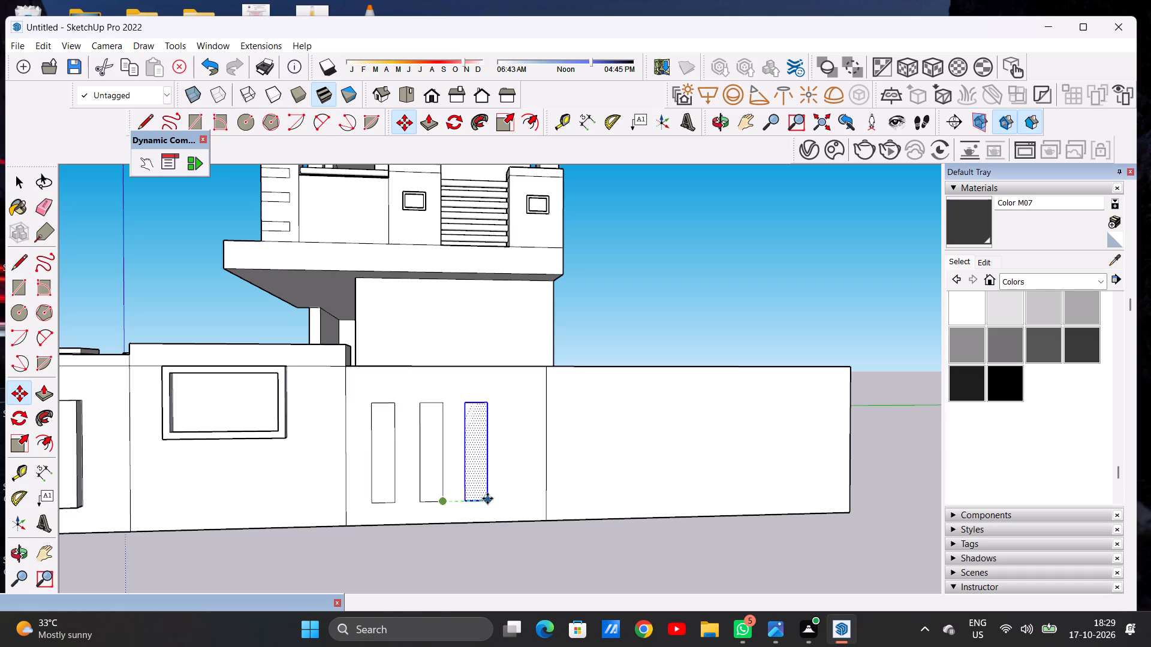
key("space")
left_click(591, 320)
scroll(336, 428, "down", 11)
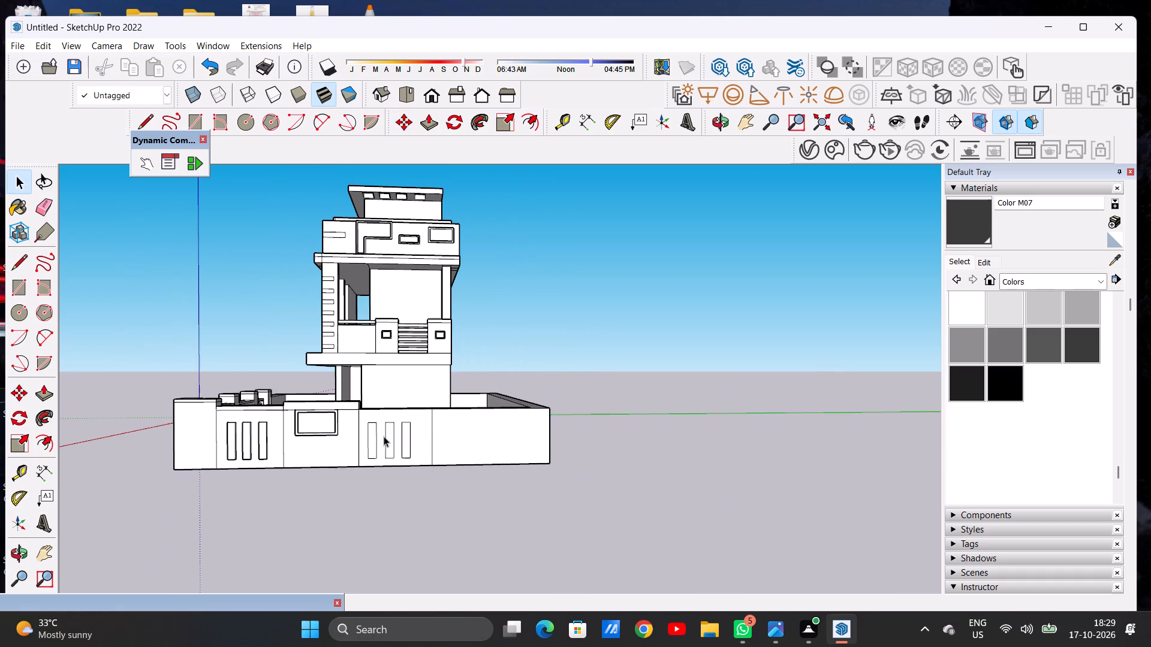
Move the rectangle farthest from the framed section along the wall, closer to the section's far dividing line.
scroll(427, 424, "up", 6)
scroll(397, 482, "up", 5)
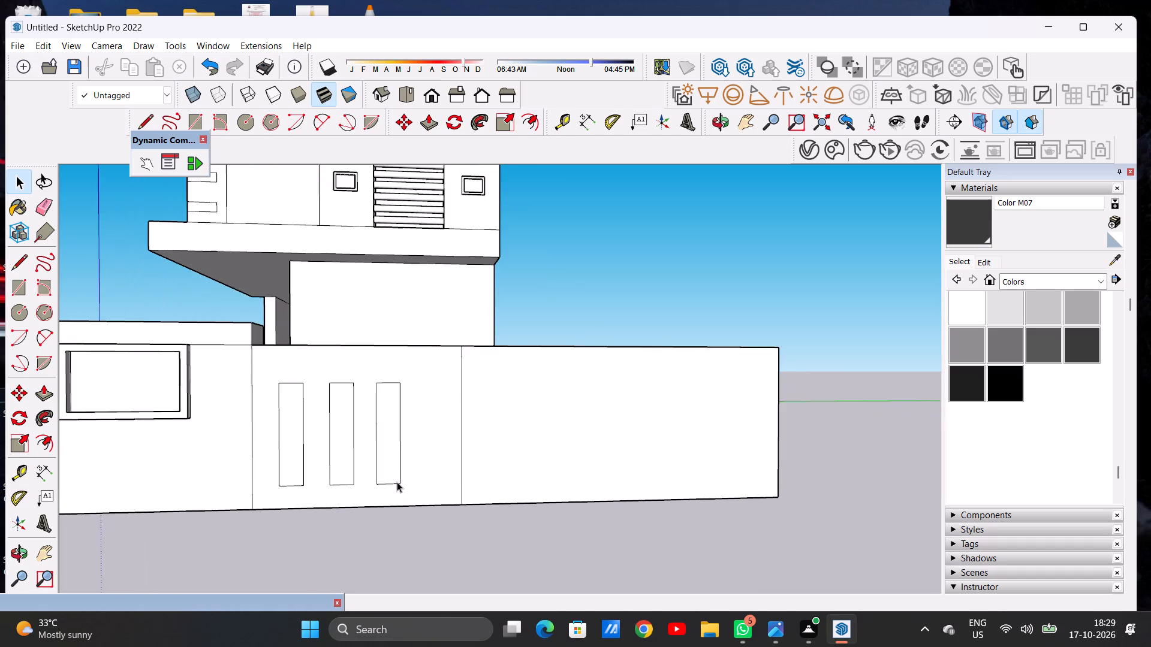
scroll(397, 482, "up", 3)
double_click(391, 474)
key("m")
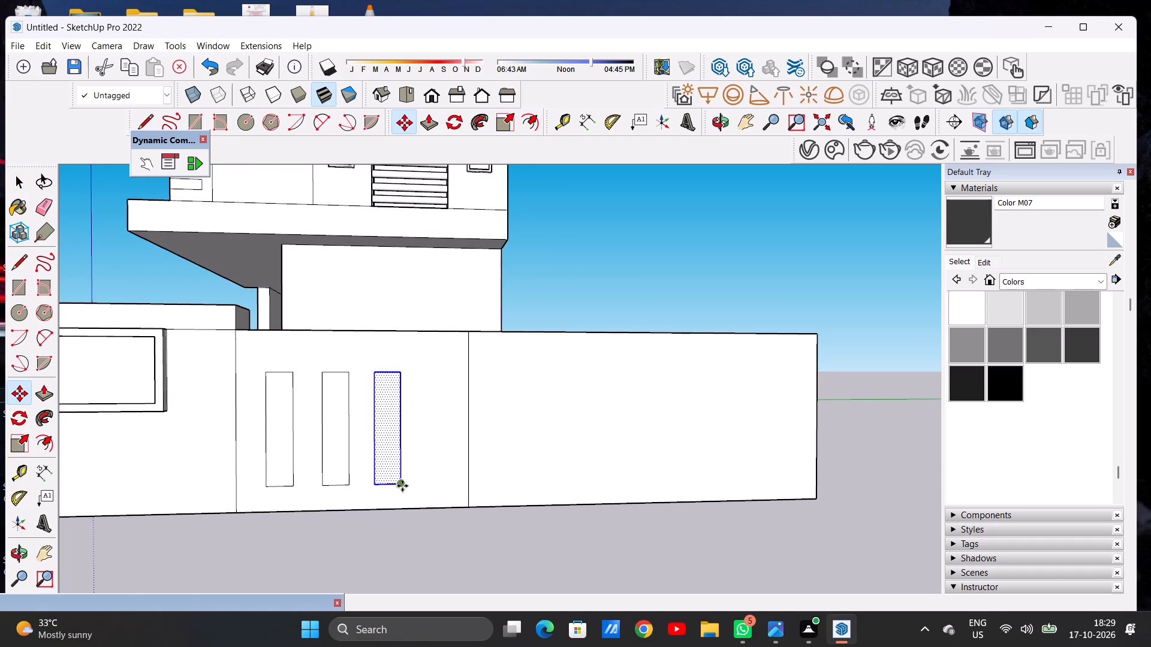
left_click(400, 486)
left_click(424, 483)
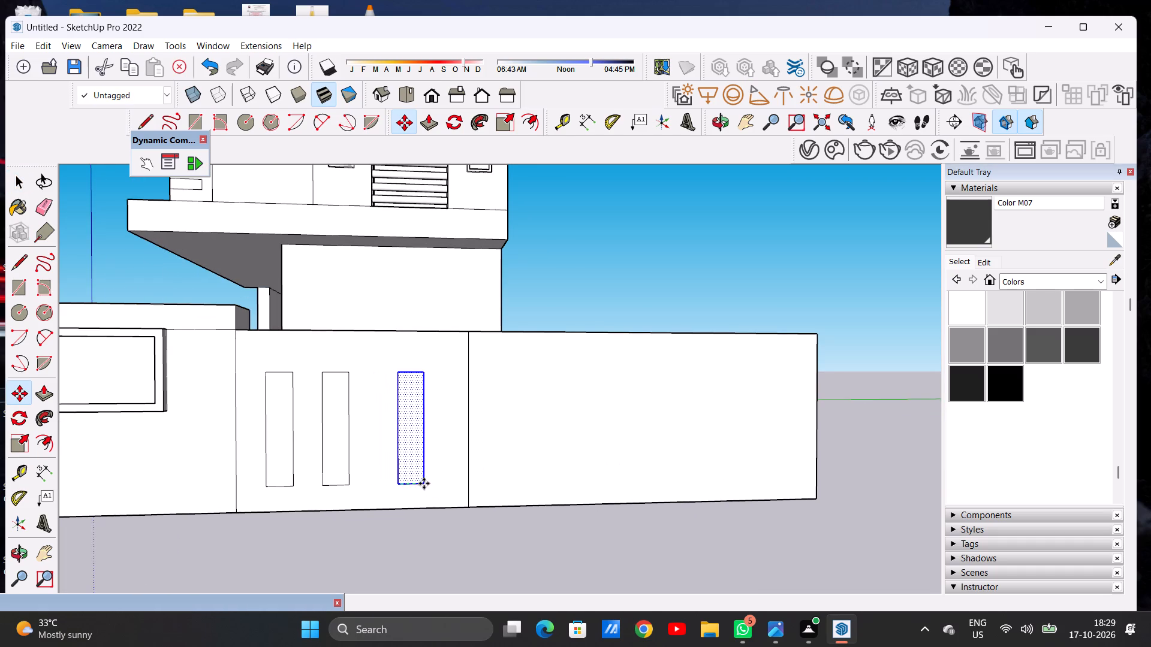
key("space")
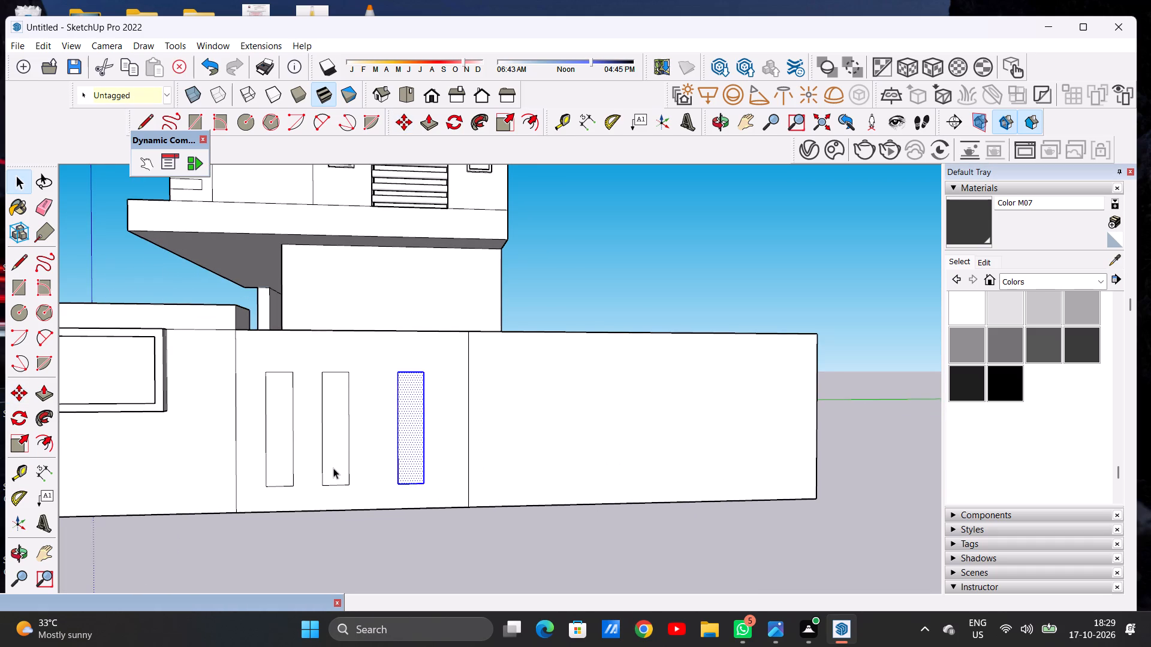
Move the middle and first rectangles along the wall so all three are evenly spaced and centred within the section.
left_click(328, 467)
left_click(328, 467)
key("m")
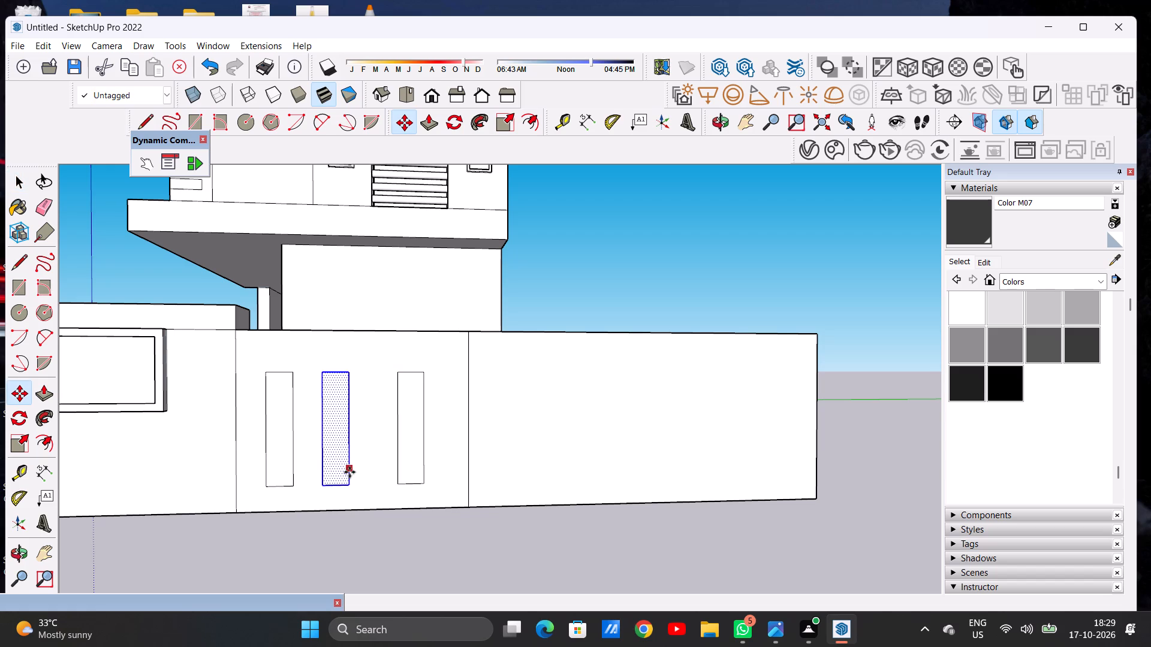
left_click(349, 484)
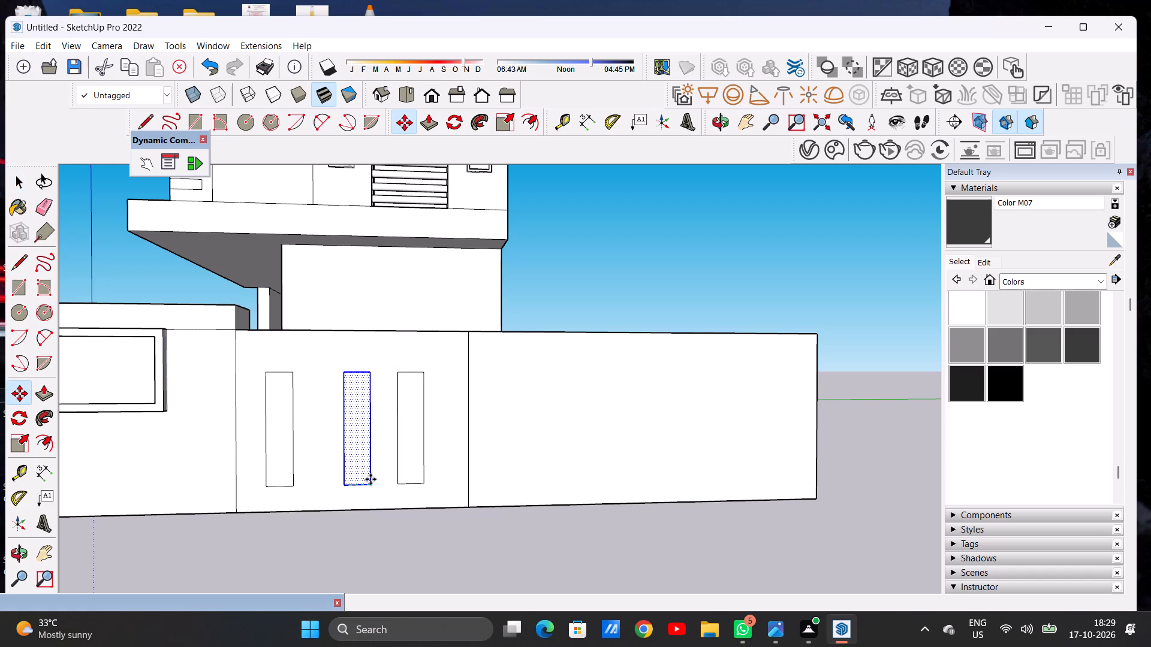
left_click(370, 479)
key("space")
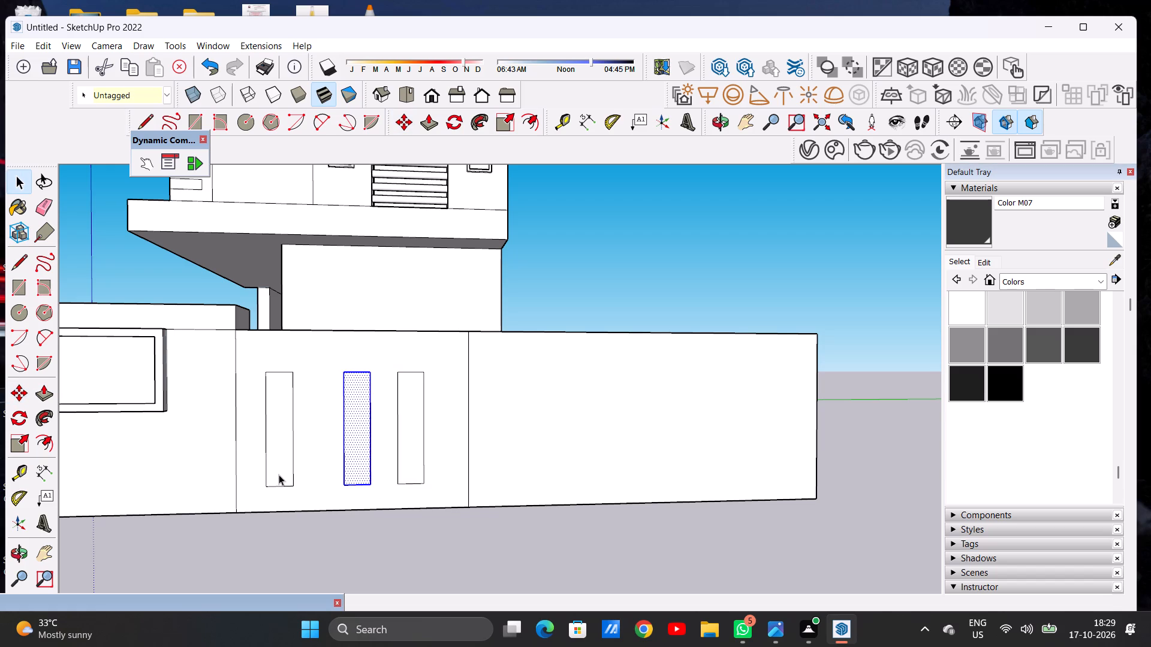
double_click(279, 474)
key("m")
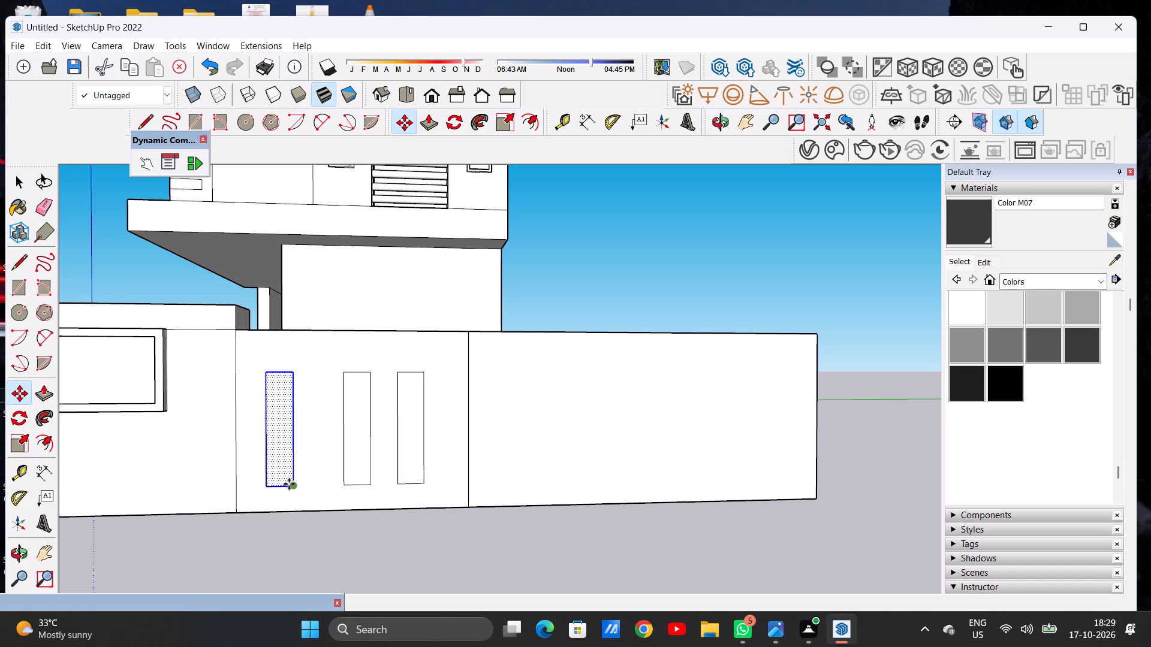
left_click(291, 484)
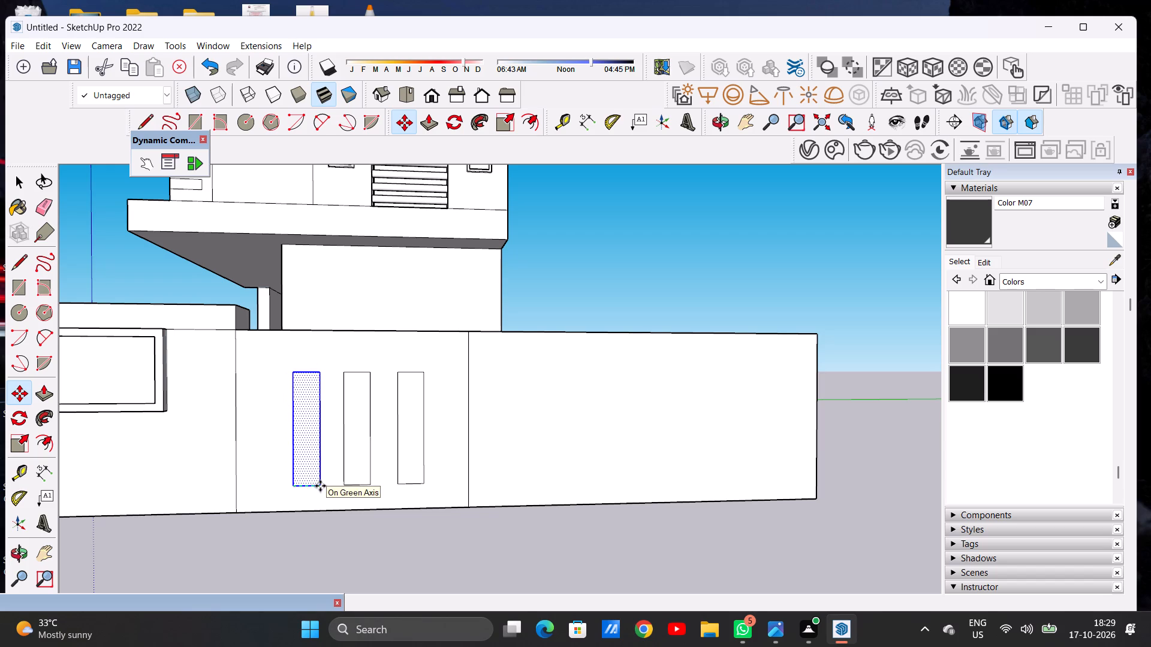
left_click(317, 486)
key("space")
left_click(593, 256)
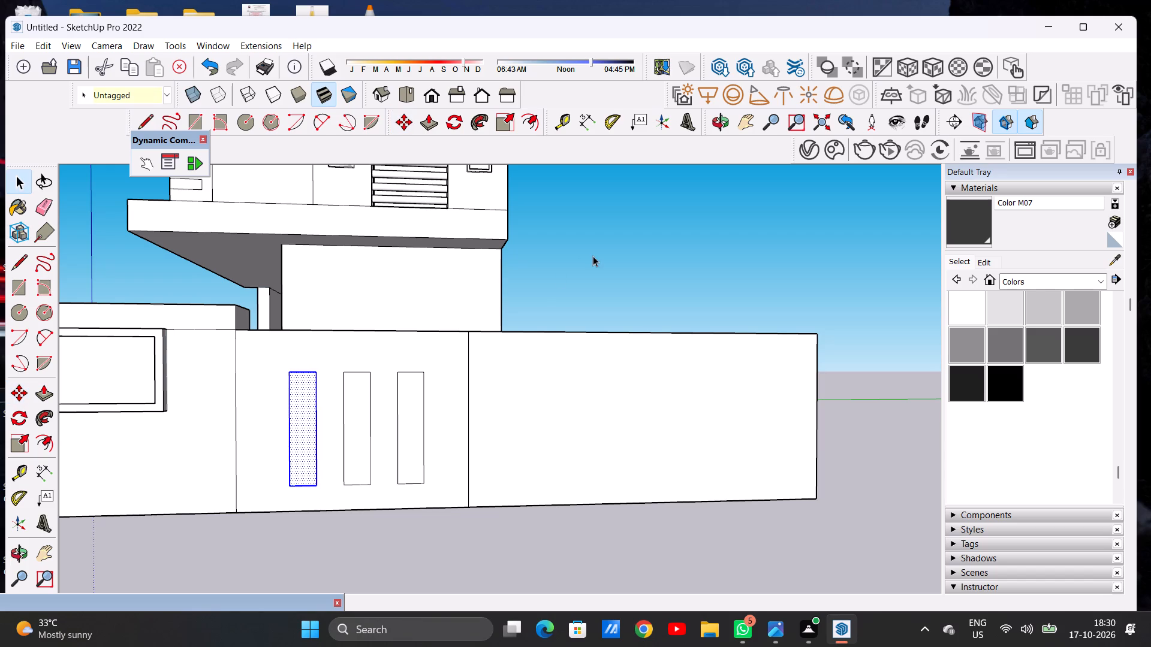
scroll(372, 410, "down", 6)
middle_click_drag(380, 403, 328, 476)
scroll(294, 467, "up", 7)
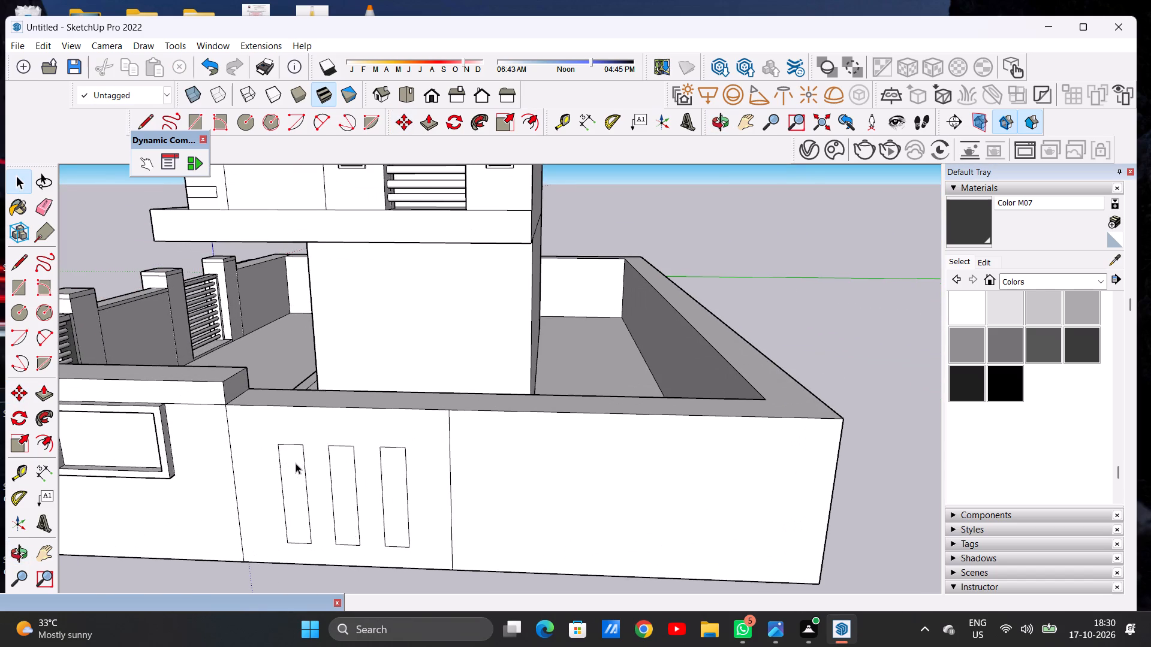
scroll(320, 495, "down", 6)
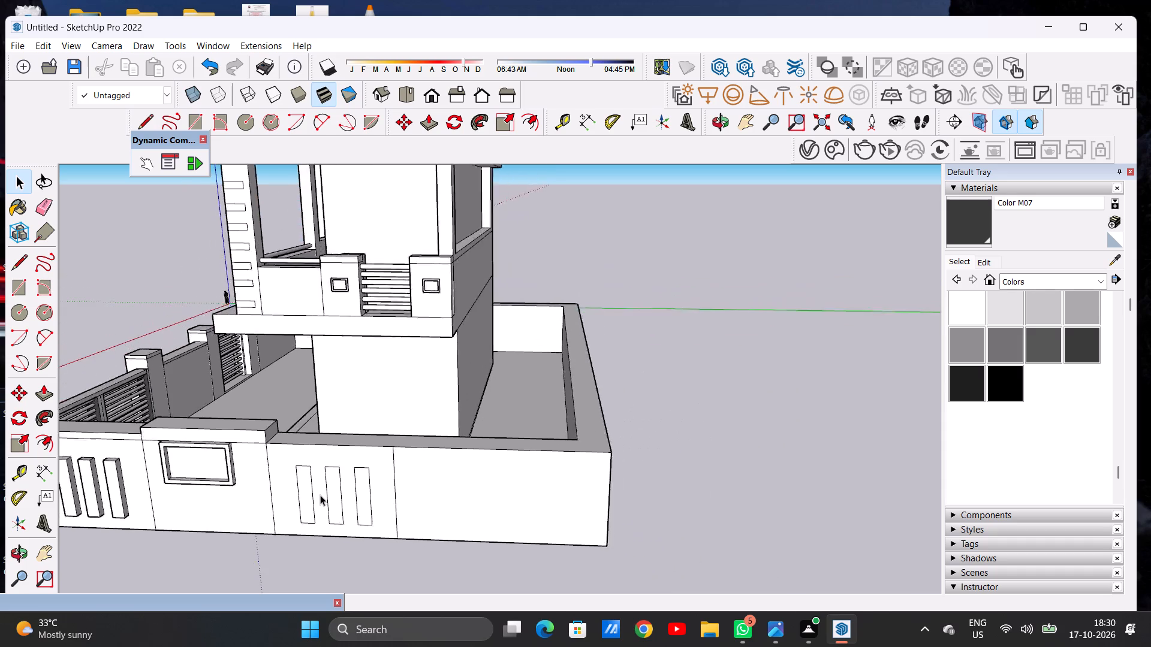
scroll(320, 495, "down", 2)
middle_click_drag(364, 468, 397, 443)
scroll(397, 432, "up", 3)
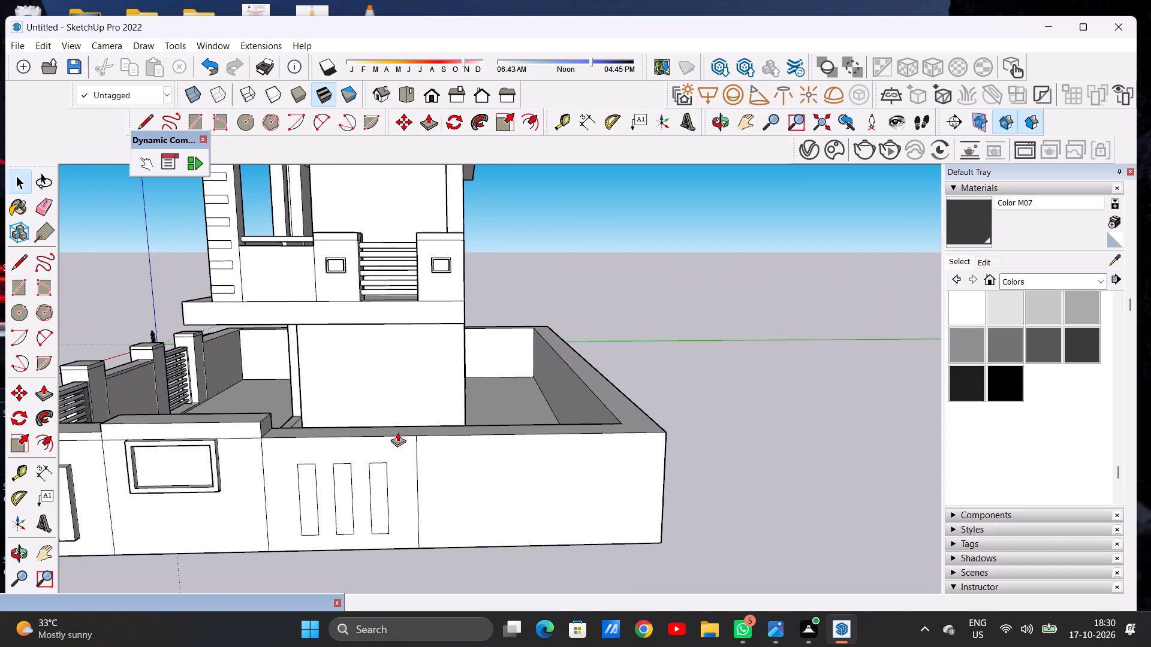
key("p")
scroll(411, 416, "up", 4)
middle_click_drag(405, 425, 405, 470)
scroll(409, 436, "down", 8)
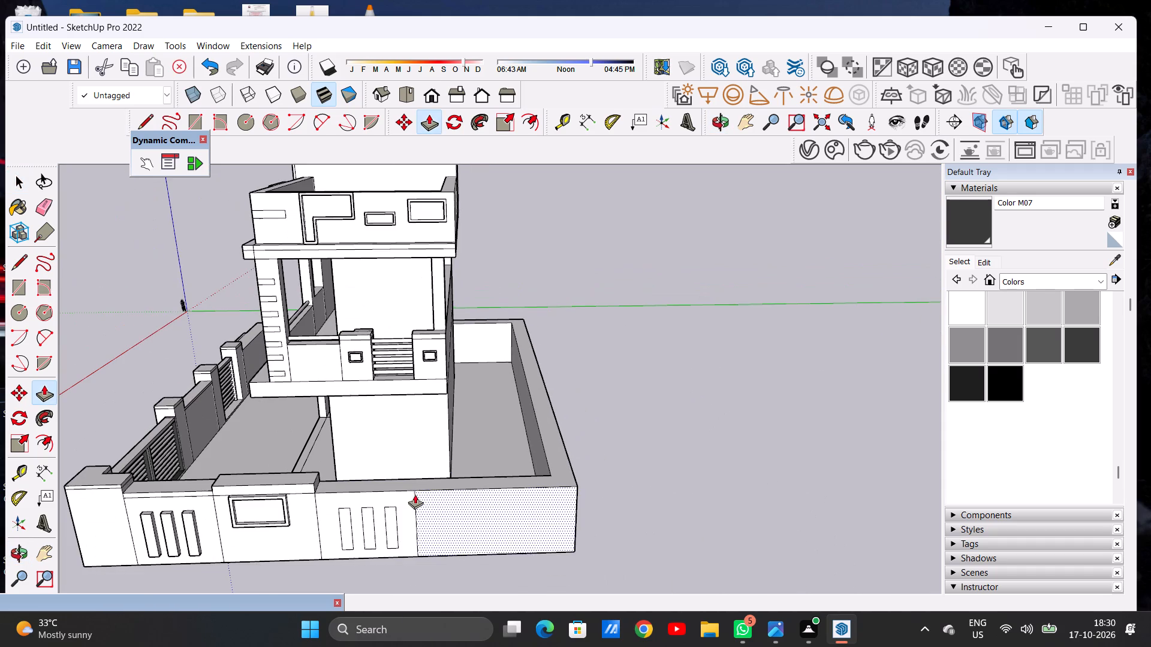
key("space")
Draw a line across the side wall's top face from the third dividing line to the inner edge, separating the three-rectangle section.
middle_click_drag(430, 487, 354, 506)
scroll(361, 494, "up", 6)
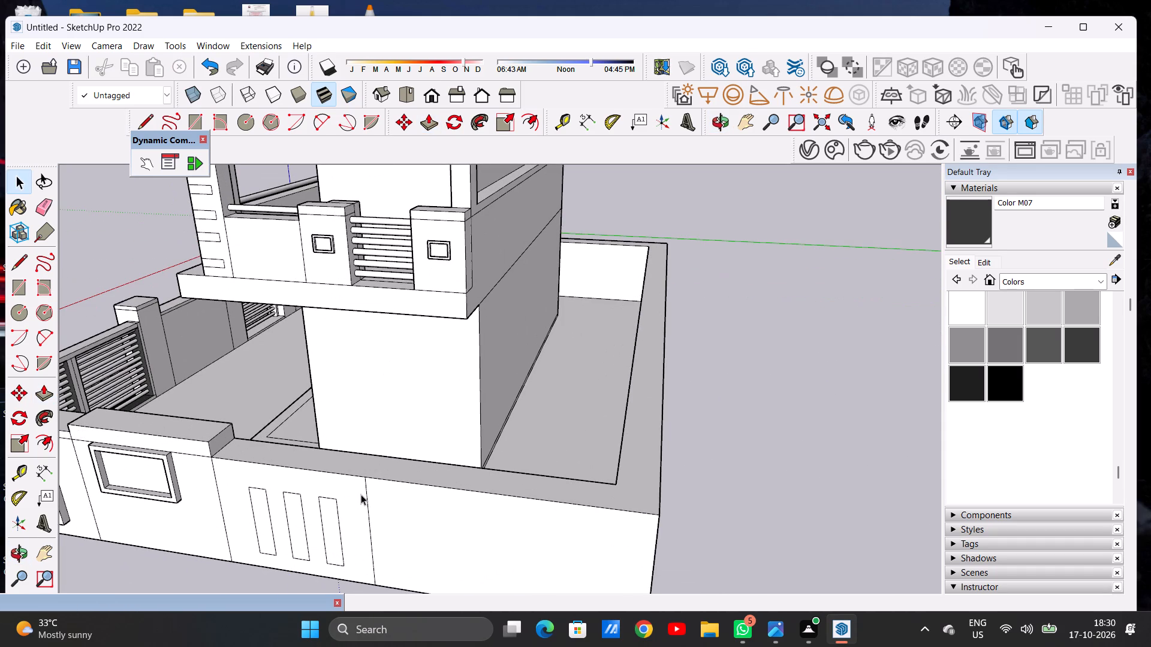
key("l")
middle_click_drag(378, 468, 372, 498)
scroll(352, 514, "up", 5)
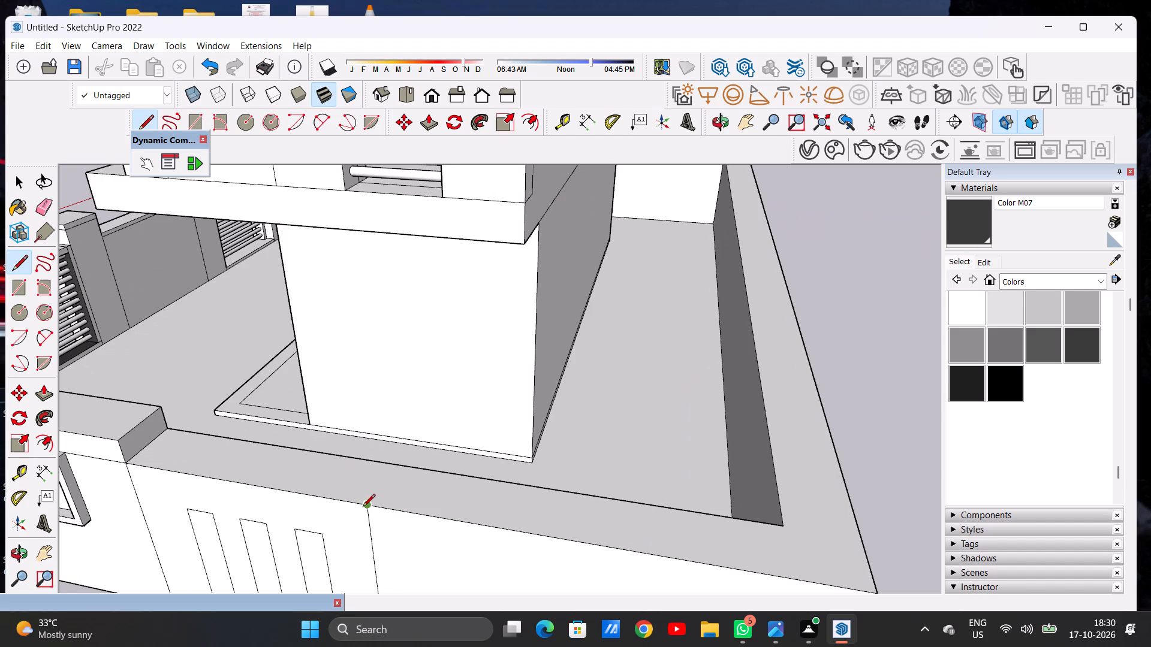
left_click(363, 507)
left_click(396, 461)
key("space")
Raise the top face of the side wall's three-rectangle section slightly with Push/Pull, keeping it below the framed section's top.
scroll(459, 512, "down", 11)
scroll(439, 501, "up", 5)
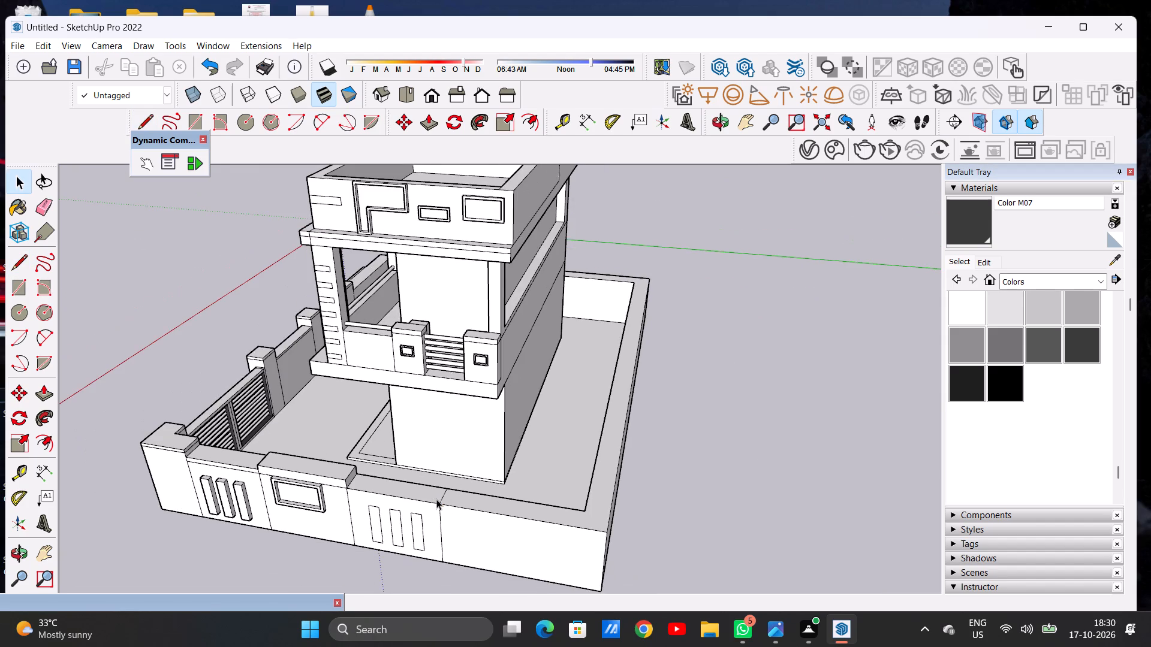
scroll(427, 500, "up", 2)
key("p")
middle_click_drag(382, 477, 393, 456)
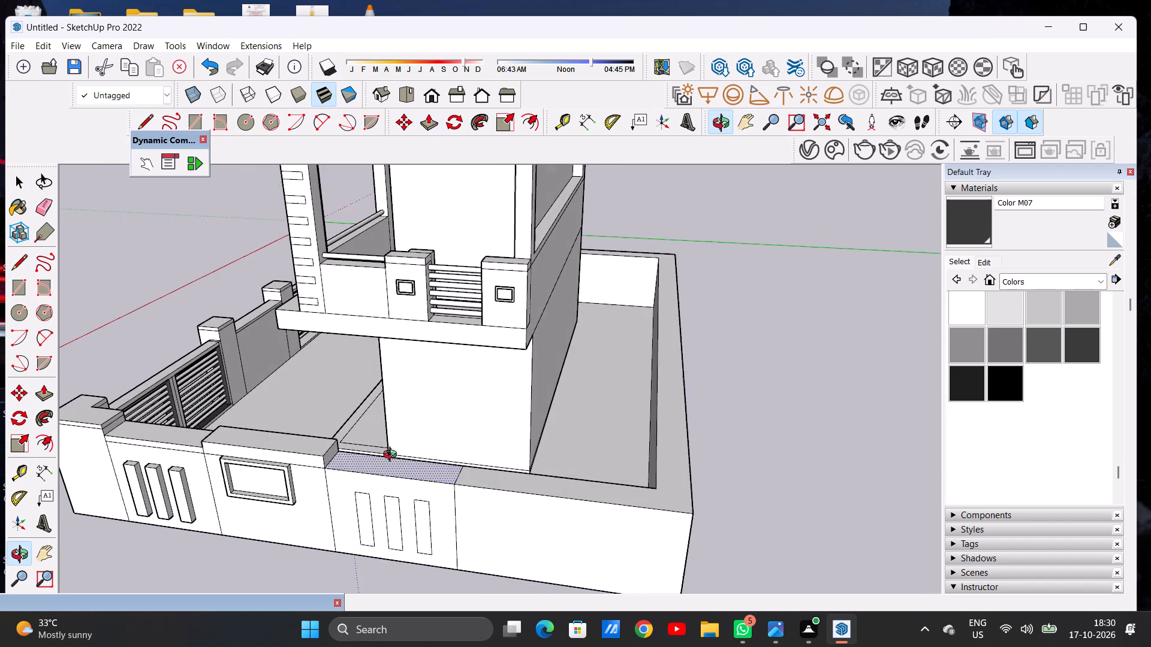
middle_click_drag(393, 456, 393, 455)
scroll(384, 455, "up", 7)
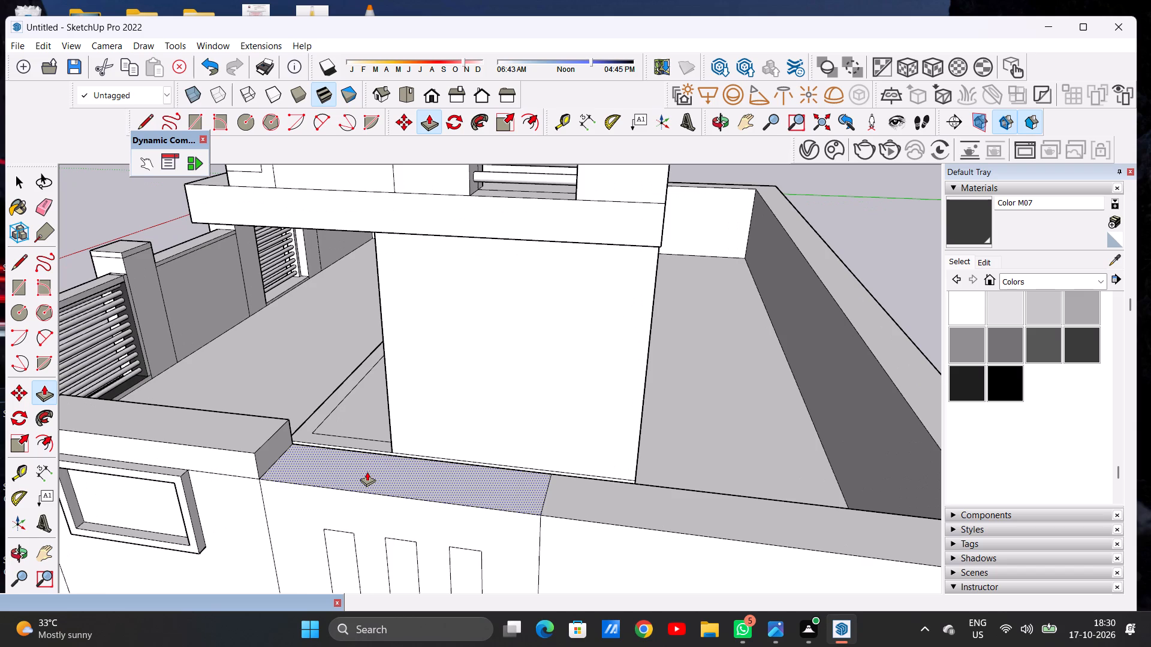
left_click(367, 471)
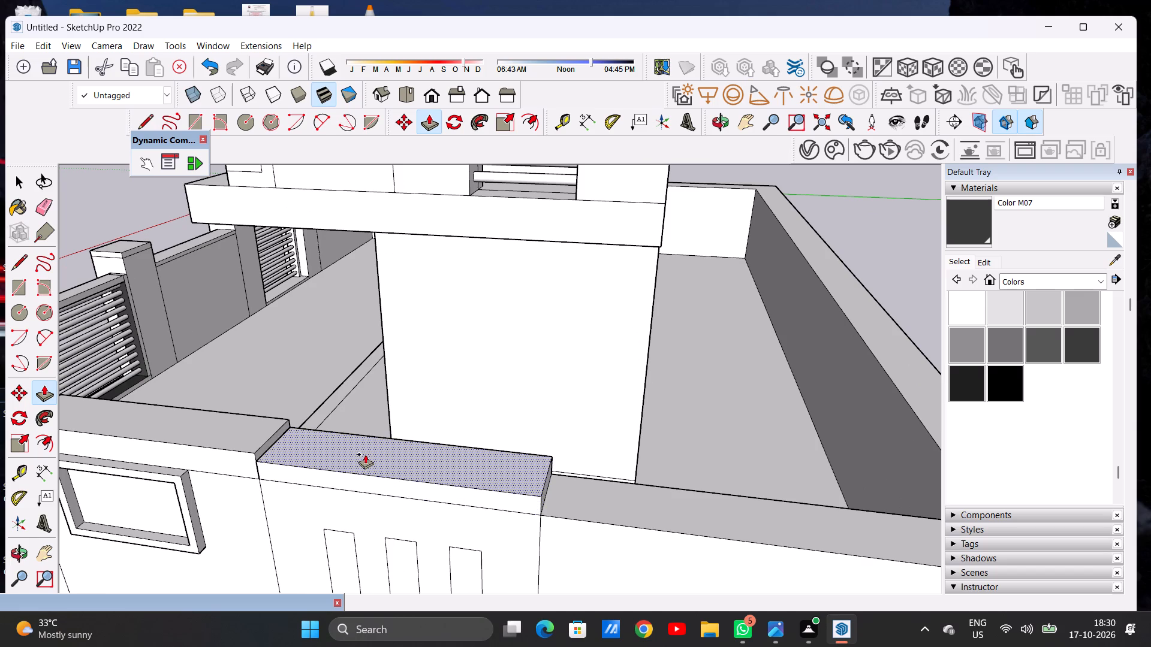
left_click(366, 459)
key("space")
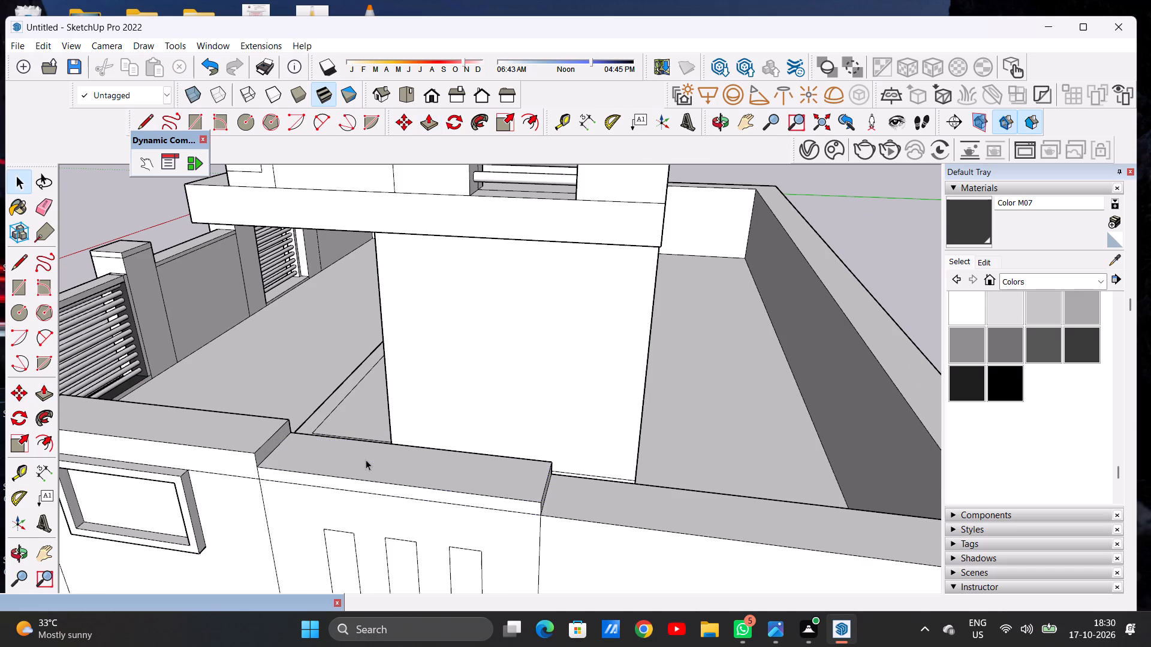
Extrude the section's three narrow rectangles outward with Push/Pull, matching the projection of the existing bars on the side wall.
scroll(373, 504, "down", 11)
scroll(443, 489, "up", 1)
scroll(443, 489, "down", 1)
scroll(443, 489, "up", 1)
scroll(440, 495, "down", 7)
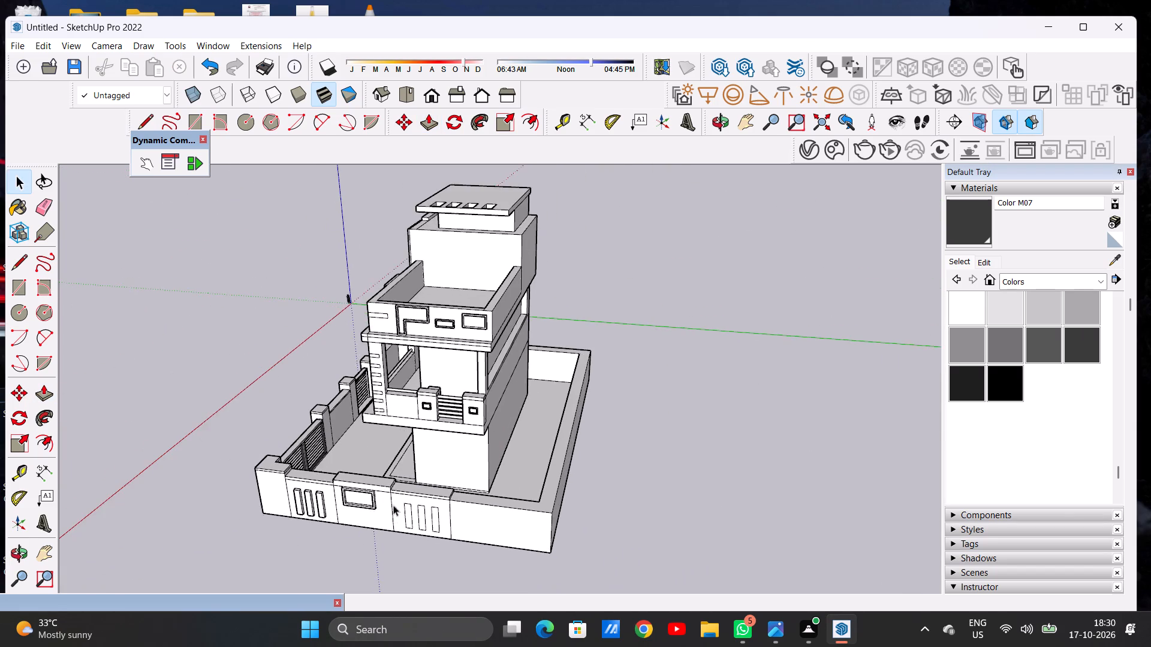
middle_click_drag(394, 503, 417, 436)
middle_click_drag(465, 461, 402, 504)
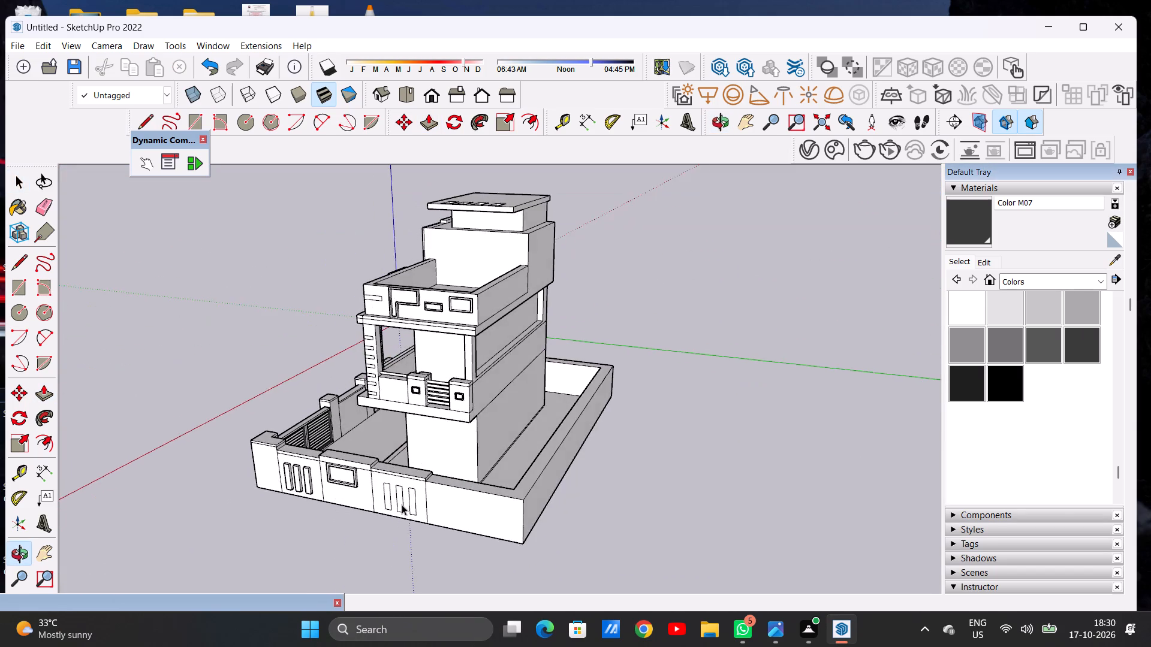
scroll(400, 504, "up", 11)
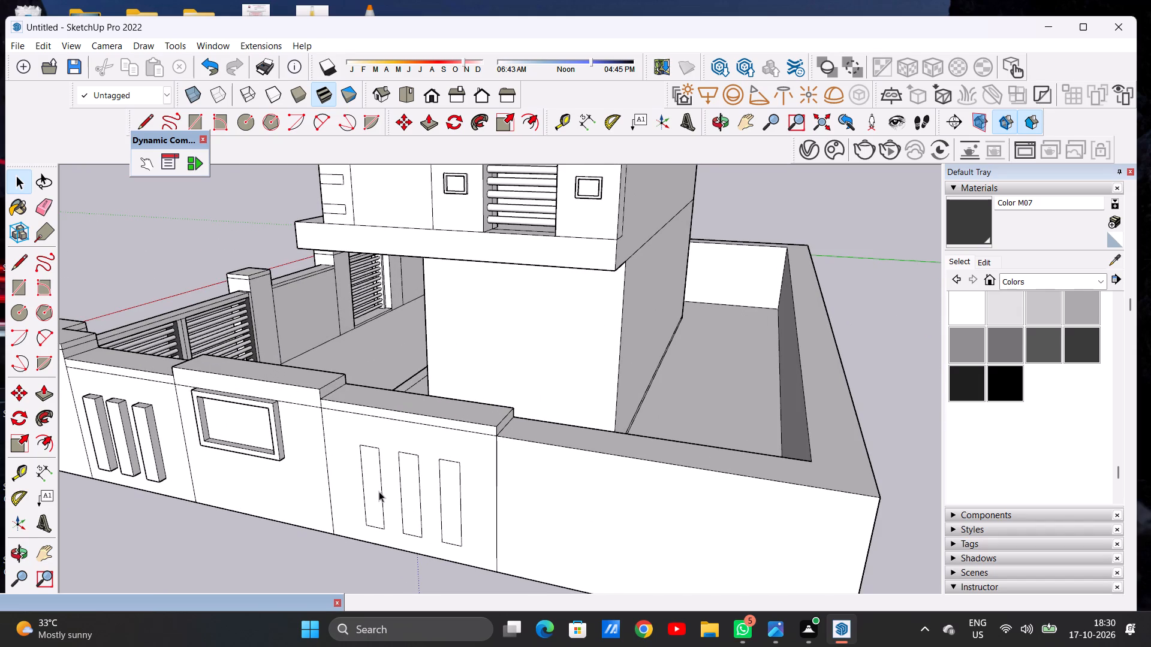
key("p")
scroll(367, 450, "up", 1)
scroll(367, 450, "down", 1)
scroll(367, 450, "up", 4)
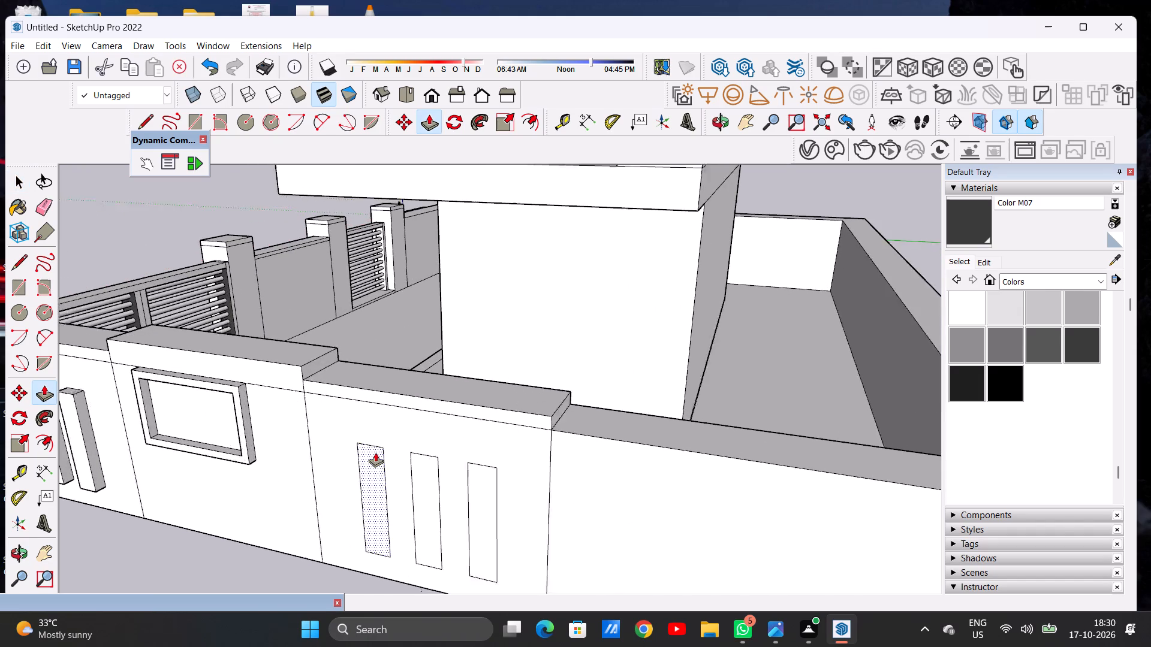
left_click(370, 452)
scroll(369, 462, "down", 5)
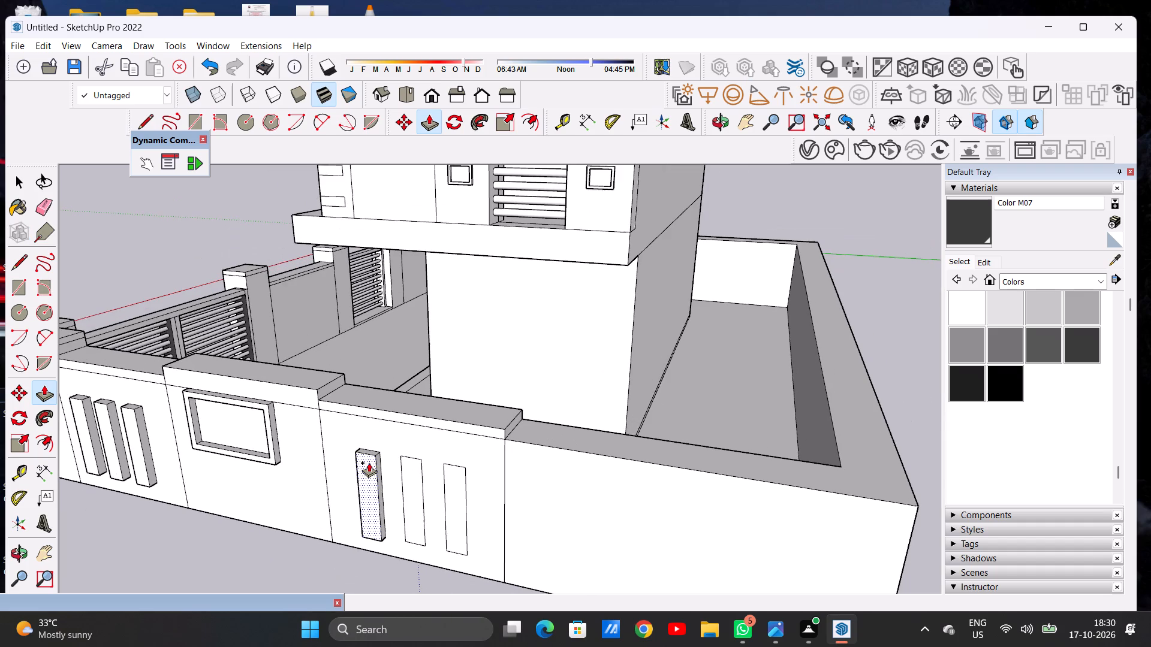
left_click(139, 415)
scroll(421, 465, "up", 5)
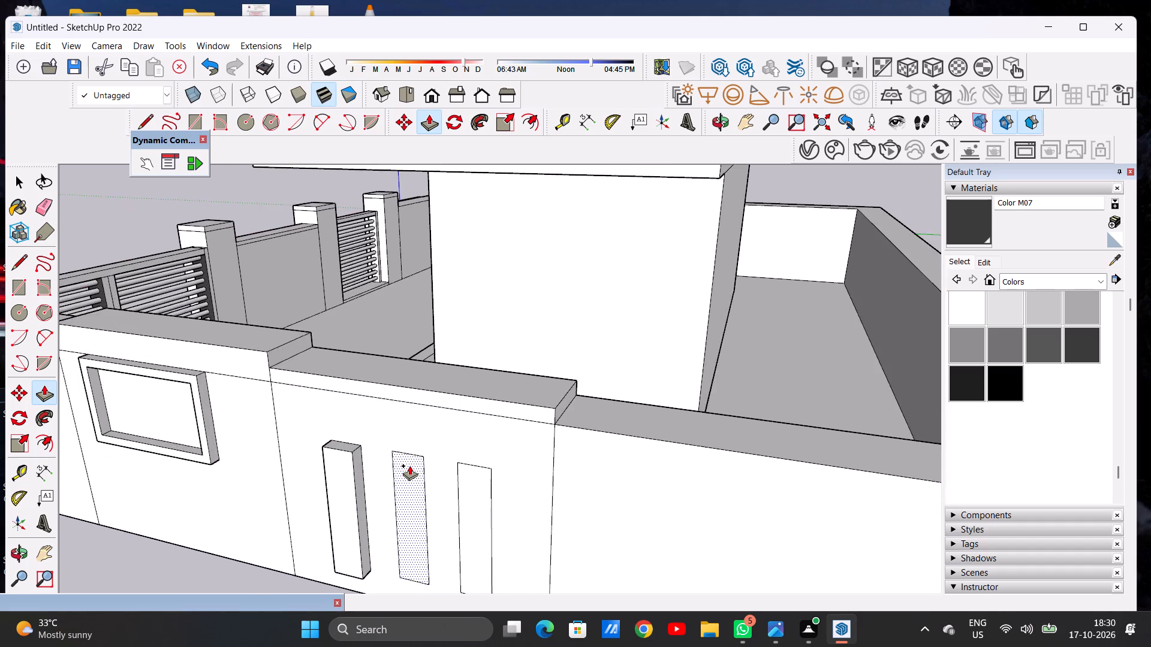
left_click(400, 465)
left_click(347, 453)
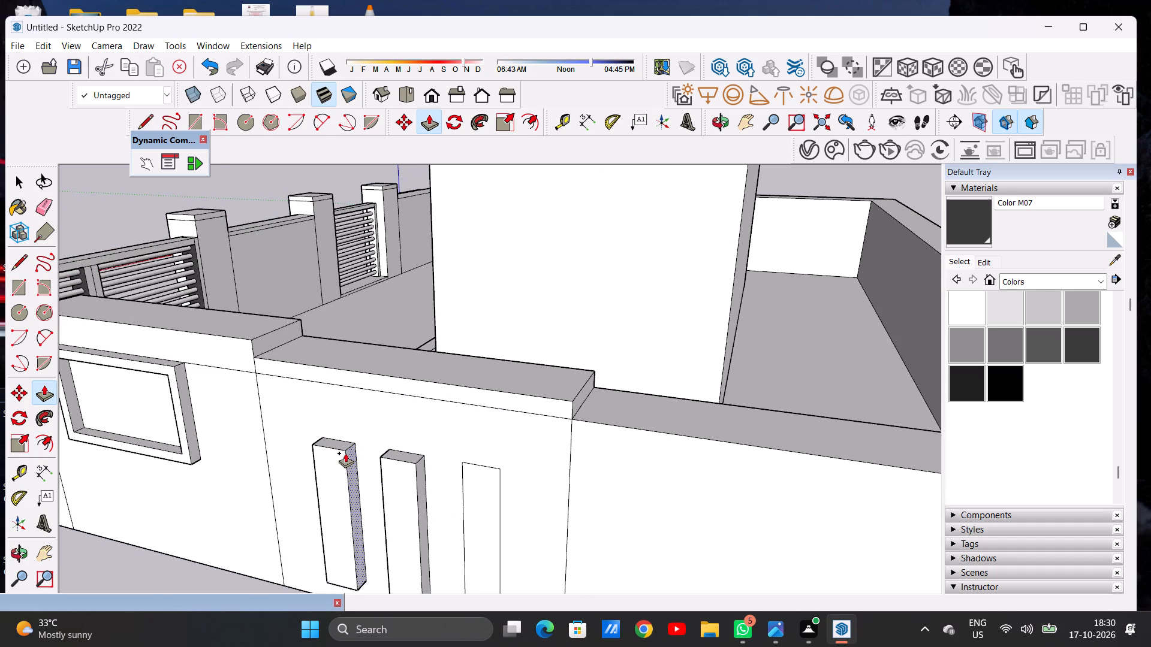
left_click(474, 472)
left_click(420, 470)
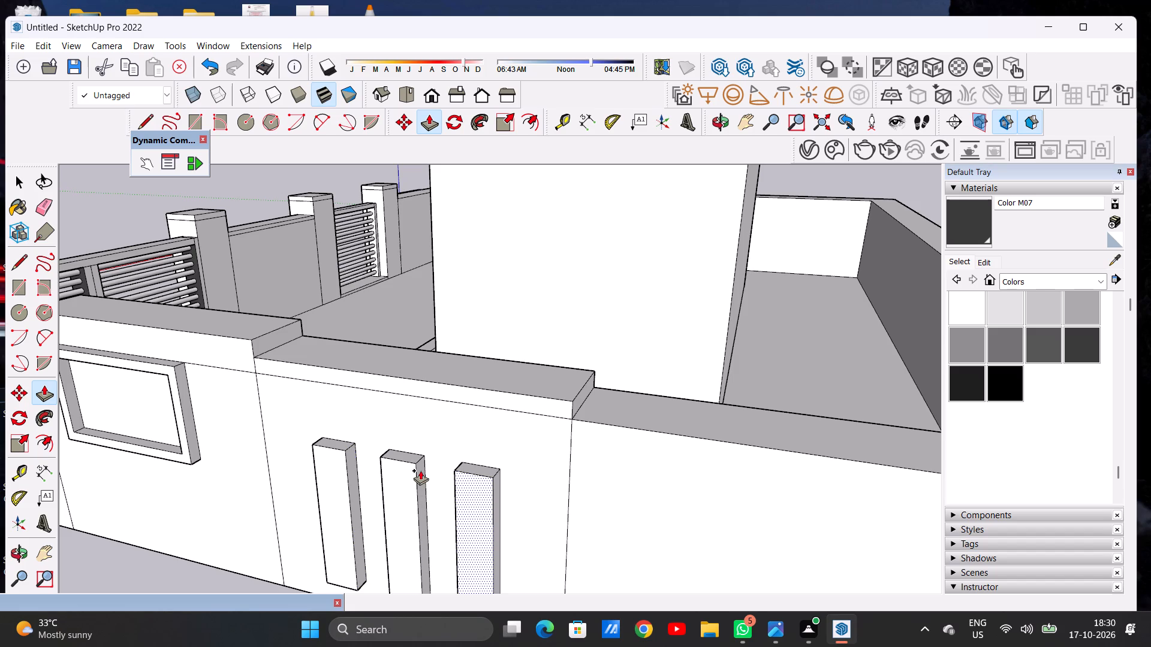
key("space")
Examine the side wall's panels and frame together with the gate side and front facade from several angles.
scroll(430, 489, "down", 20)
scroll(430, 489, "down", 3)
middle_click_drag(454, 493, 525, 468)
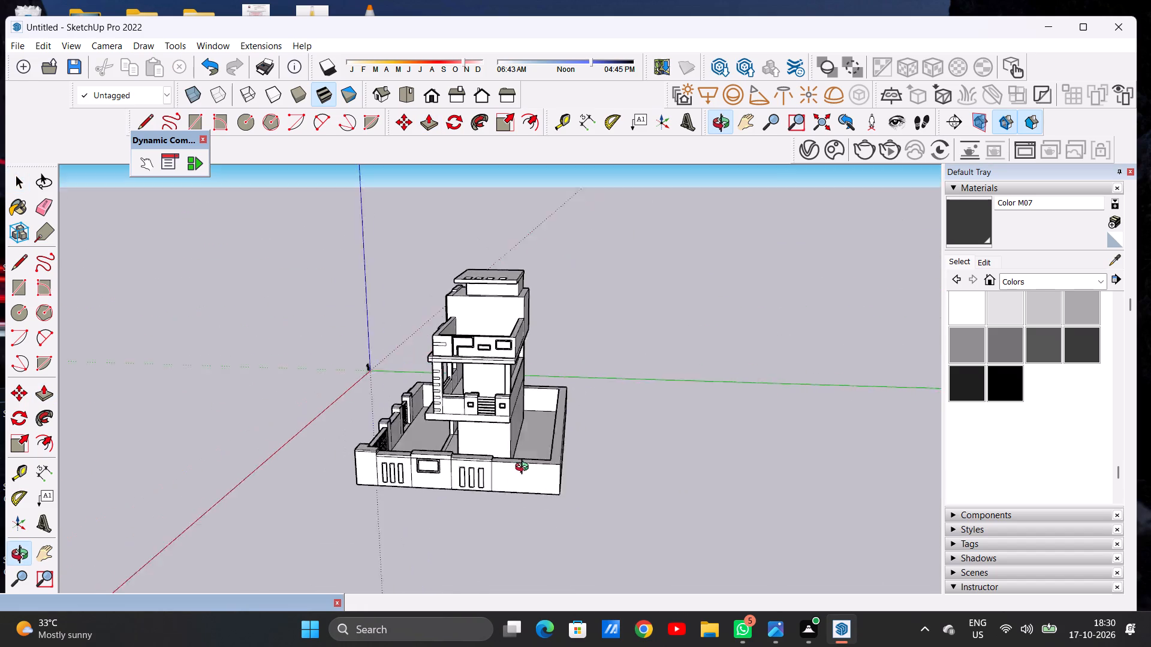
middle_click_drag(525, 468, 548, 437)
scroll(560, 462, "up", 6)
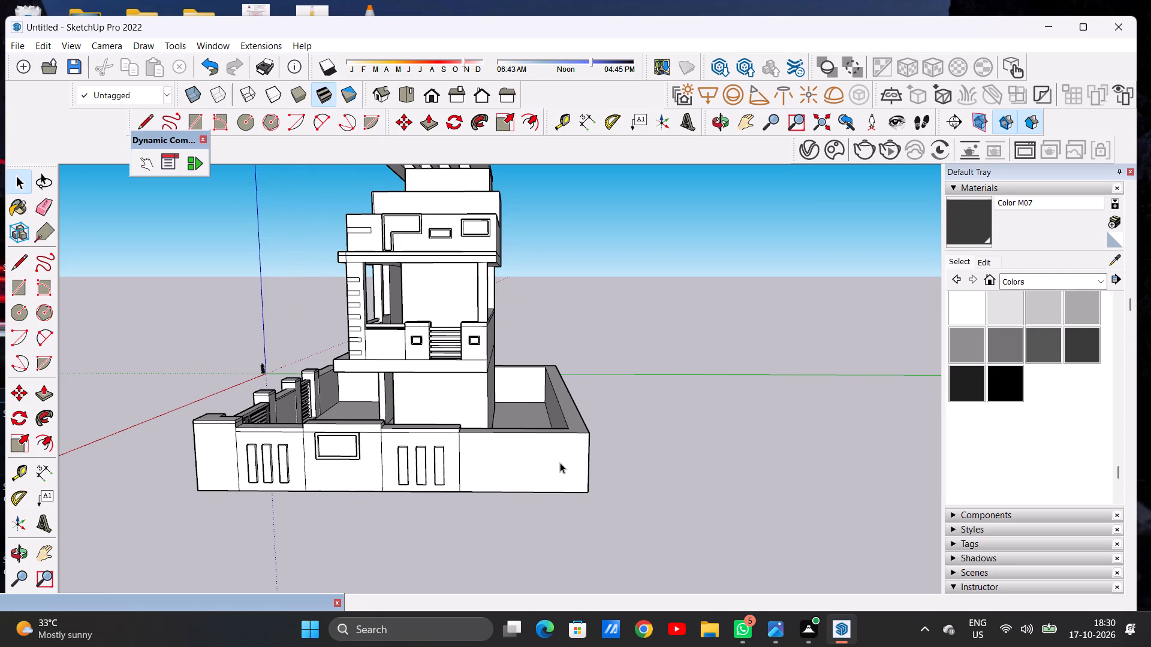
scroll(526, 483, "down", 4)
middle_click_drag(342, 473, 650, 457)
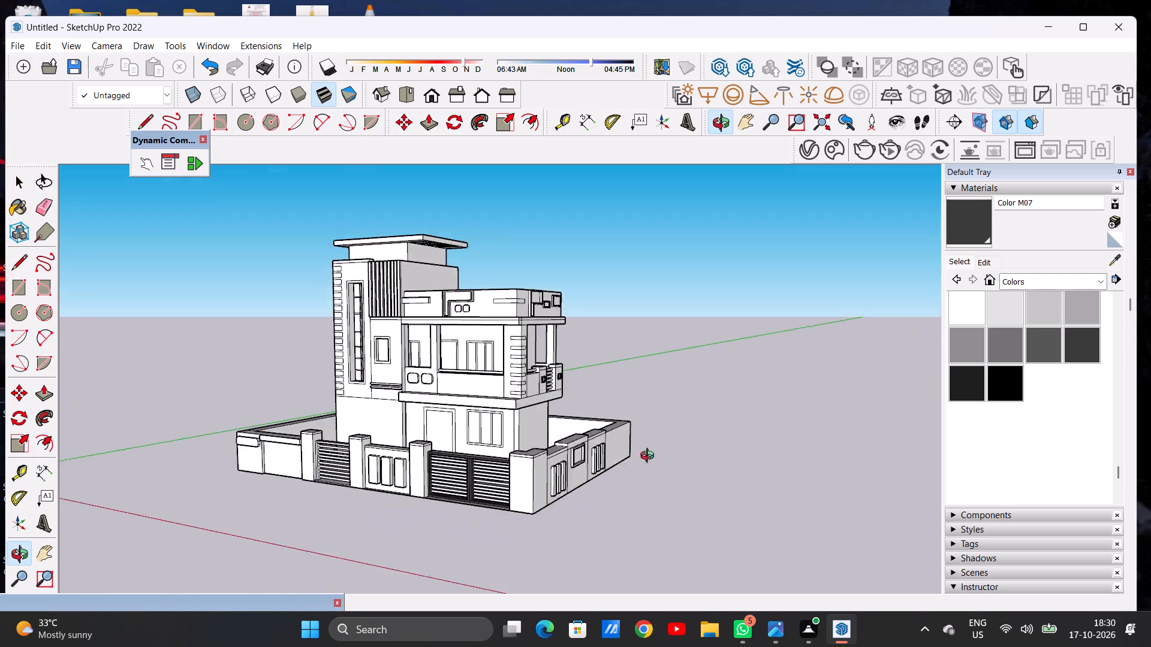
middle_click_drag(650, 457, 361, 459)
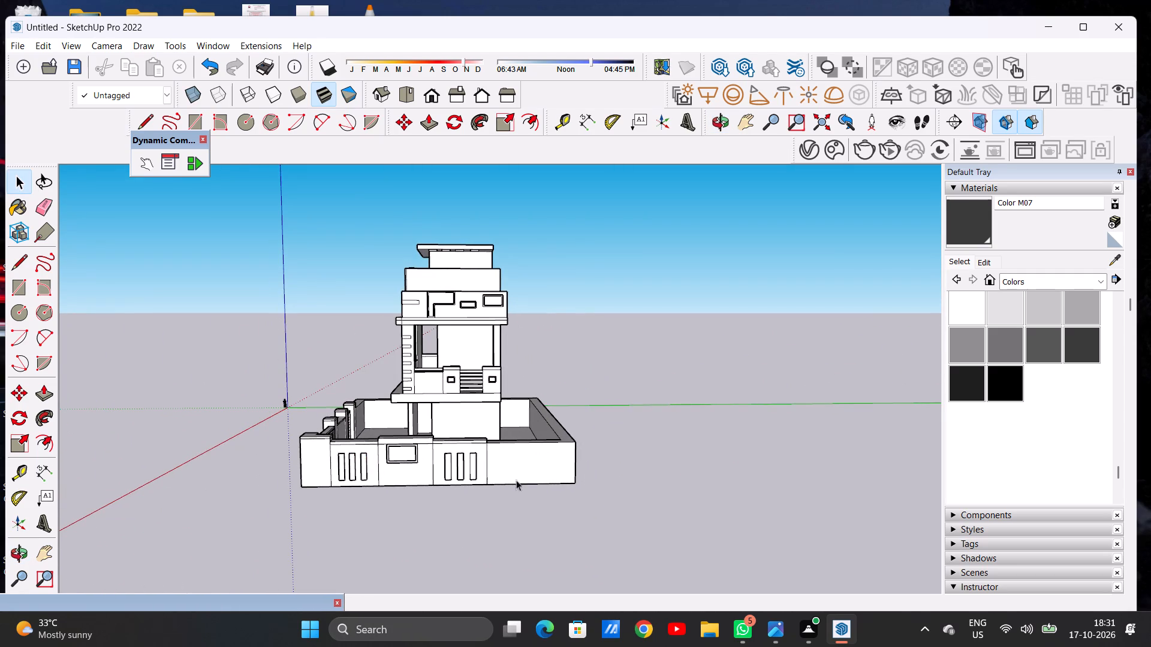
scroll(541, 471, "up", 3)
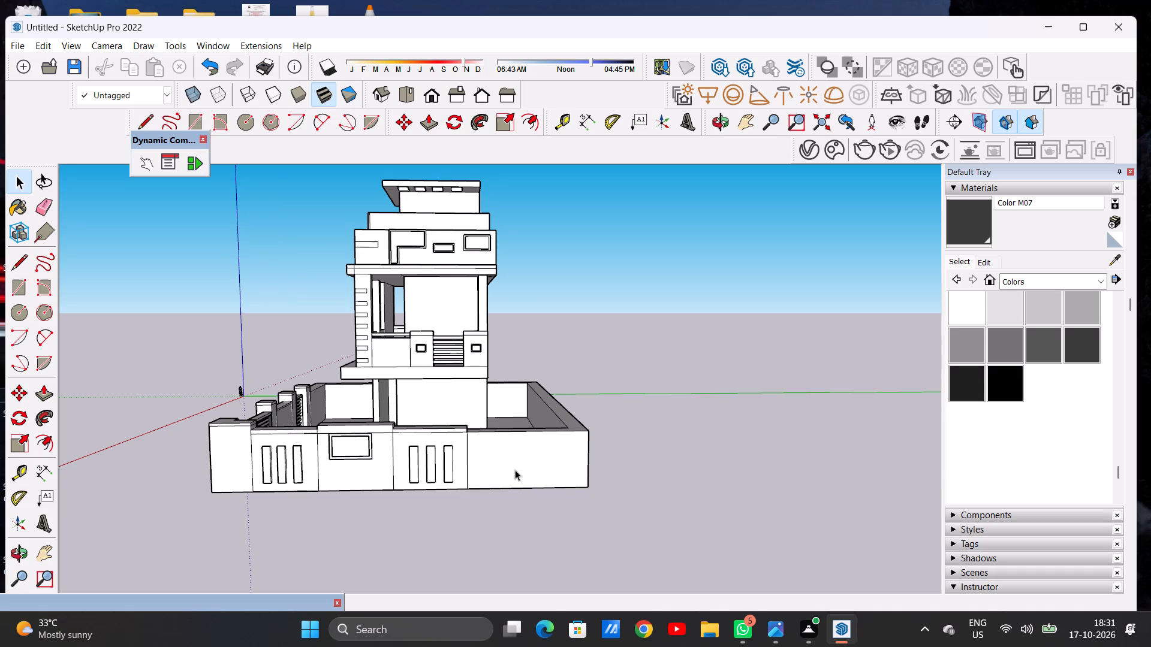
Raise the top face of the remaining plain wall, beyond the three-bar section and around the corner, with Push/Pull.
scroll(380, 473, "down", 4)
middle_click_drag(457, 490, 454, 499)
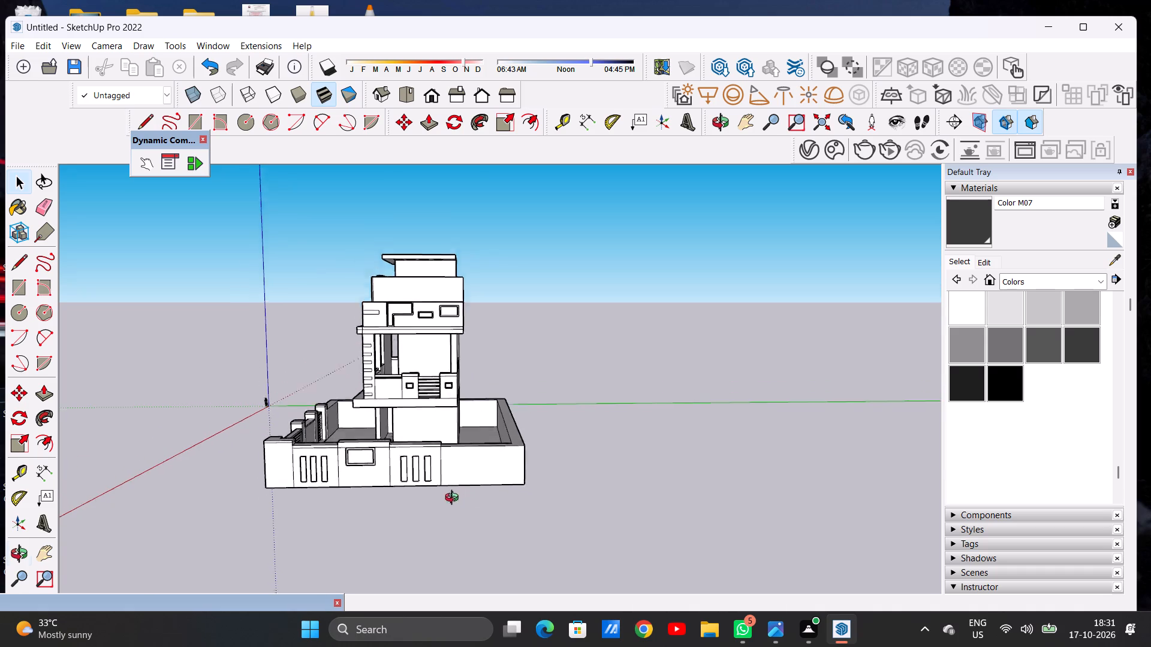
middle_click_drag(454, 499, 438, 576)
scroll(473, 484, "up", 7)
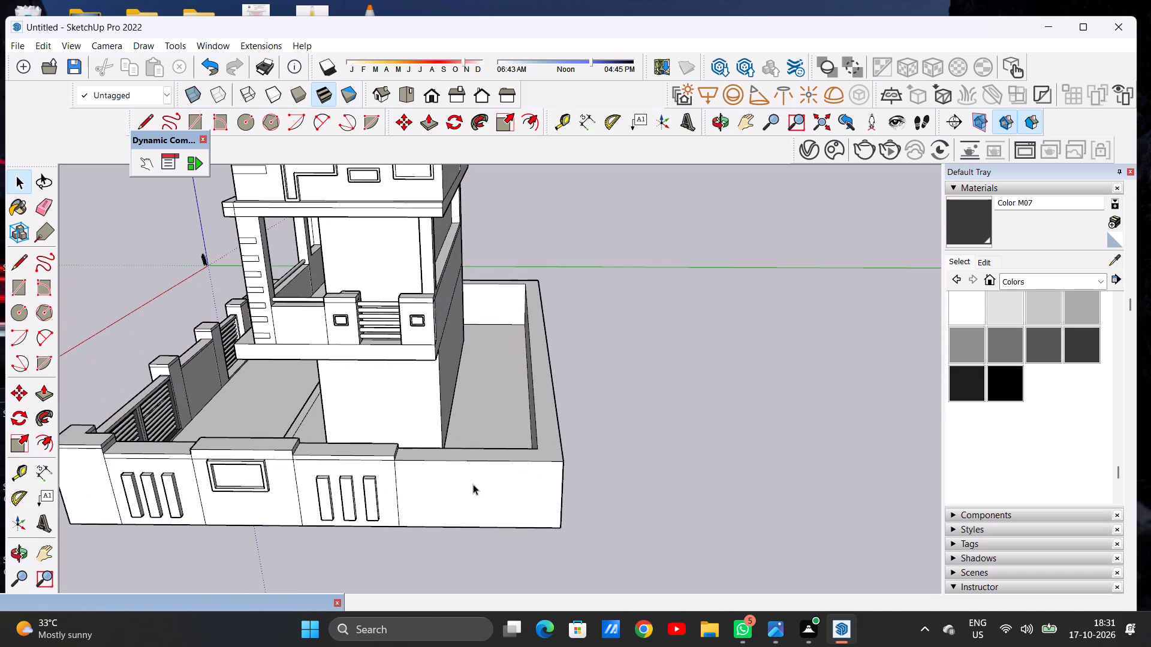
scroll(497, 458, "up", 1)
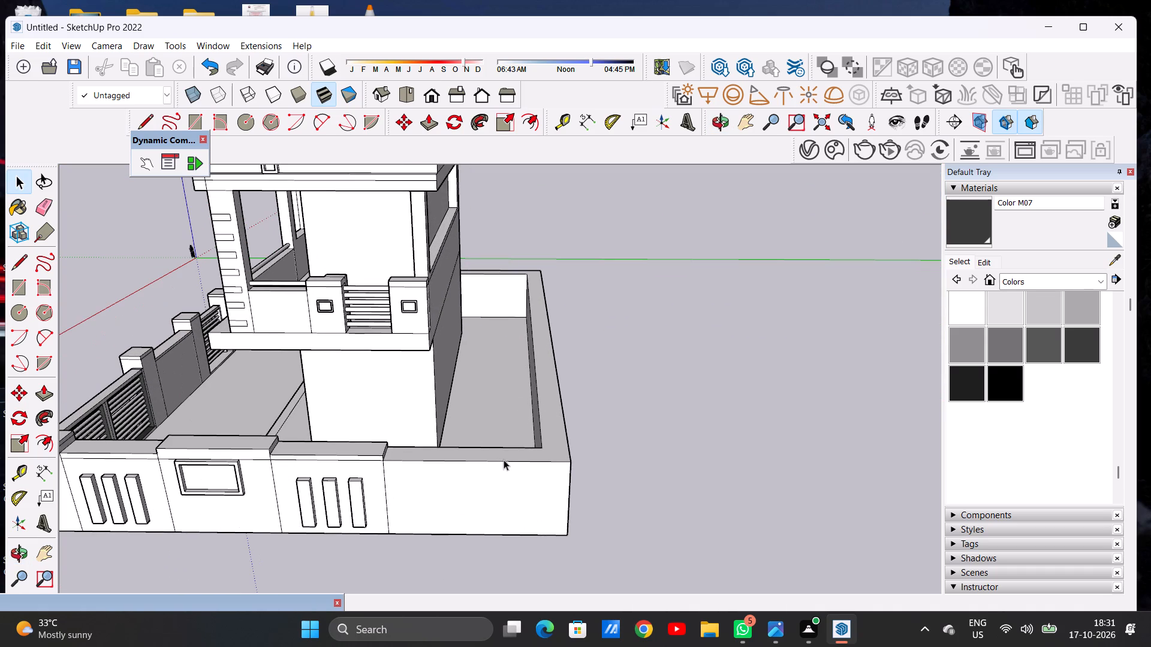
key("p")
scroll(555, 441, "up", 4)
left_click(555, 441)
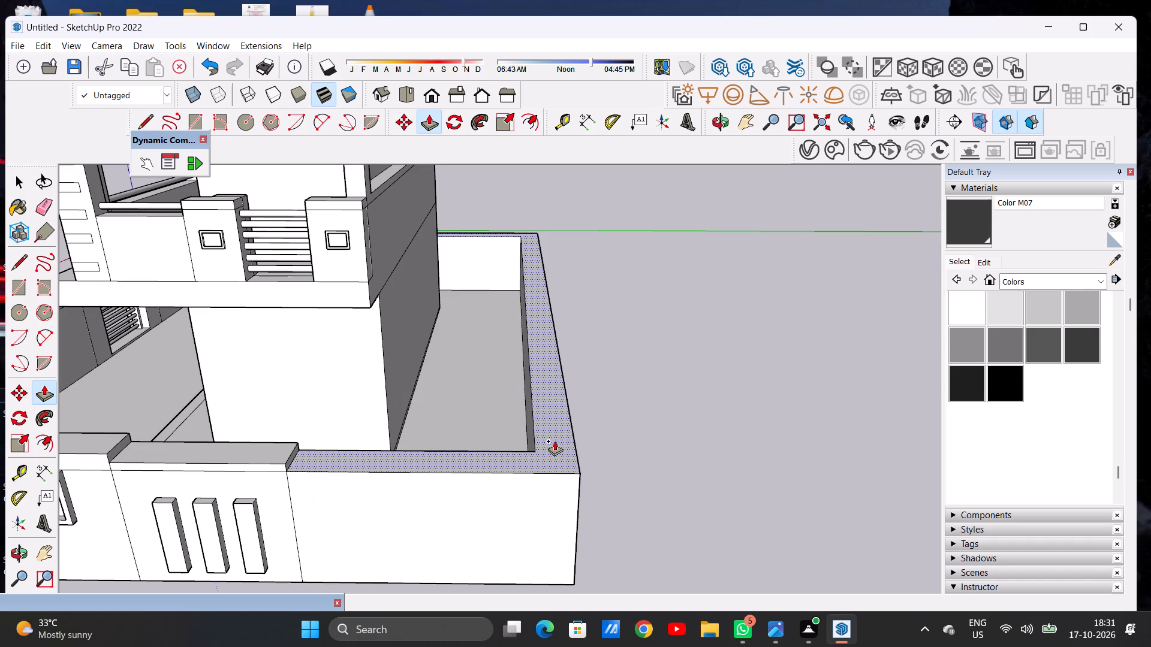
left_click(550, 433)
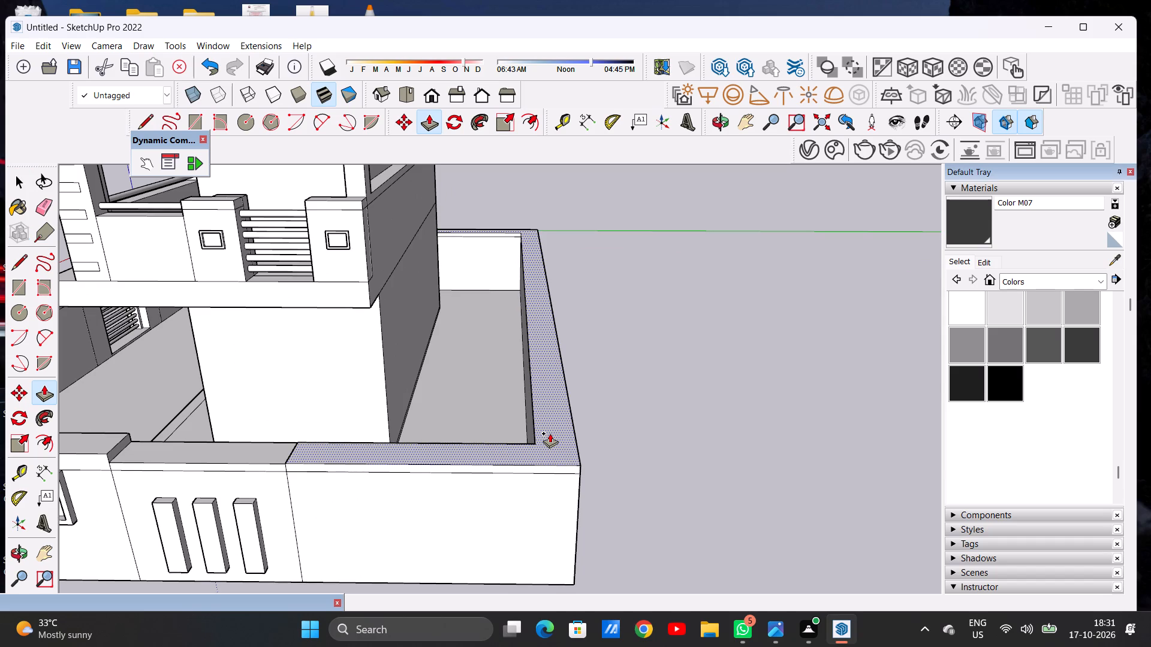
key("space")
Adjust the plain wall's top face with Push/Pull so it sits flush with the top of the three-bar section.
scroll(562, 479, "down", 8)
middle_click_drag(431, 467, 421, 452)
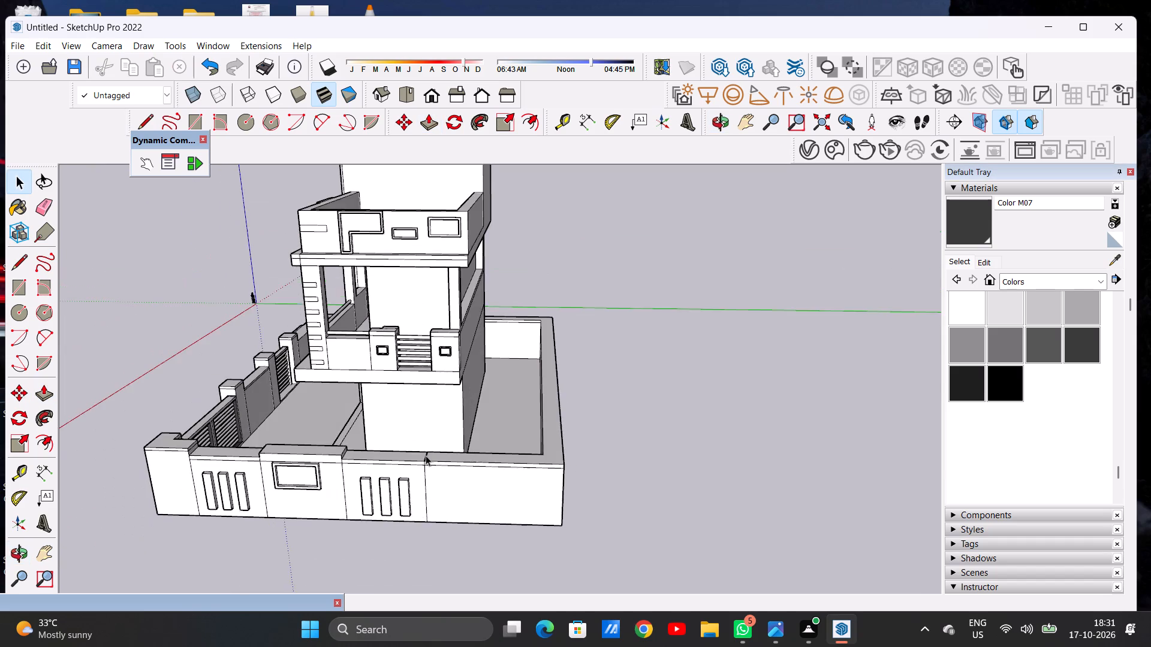
scroll(426, 455, "up", 20)
scroll(426, 455, "up", 1)
middle_click_drag(383, 464, 593, 433)
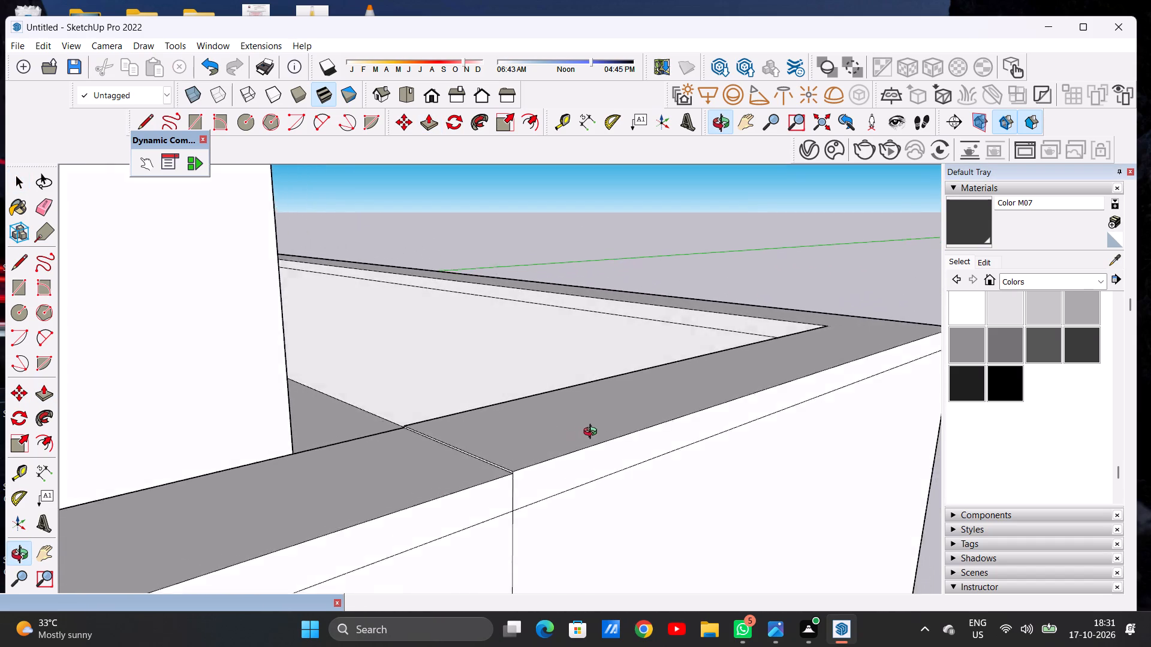
middle_click_drag(593, 433, 346, 471)
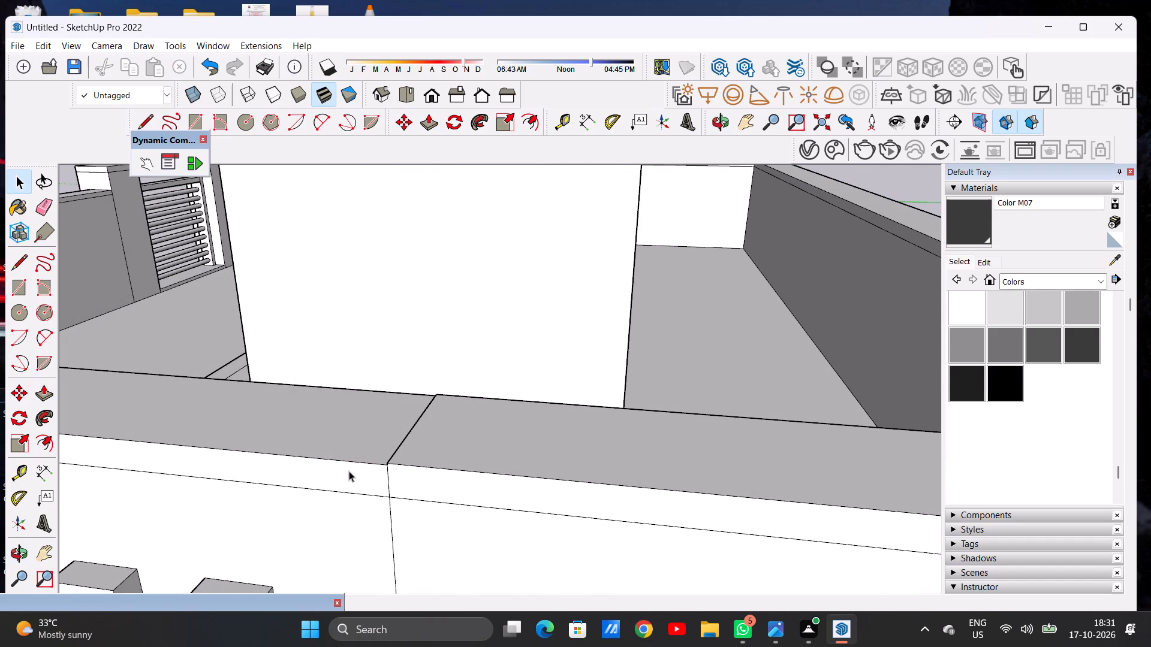
scroll(412, 464, "up", 2)
key("p")
left_click(407, 453)
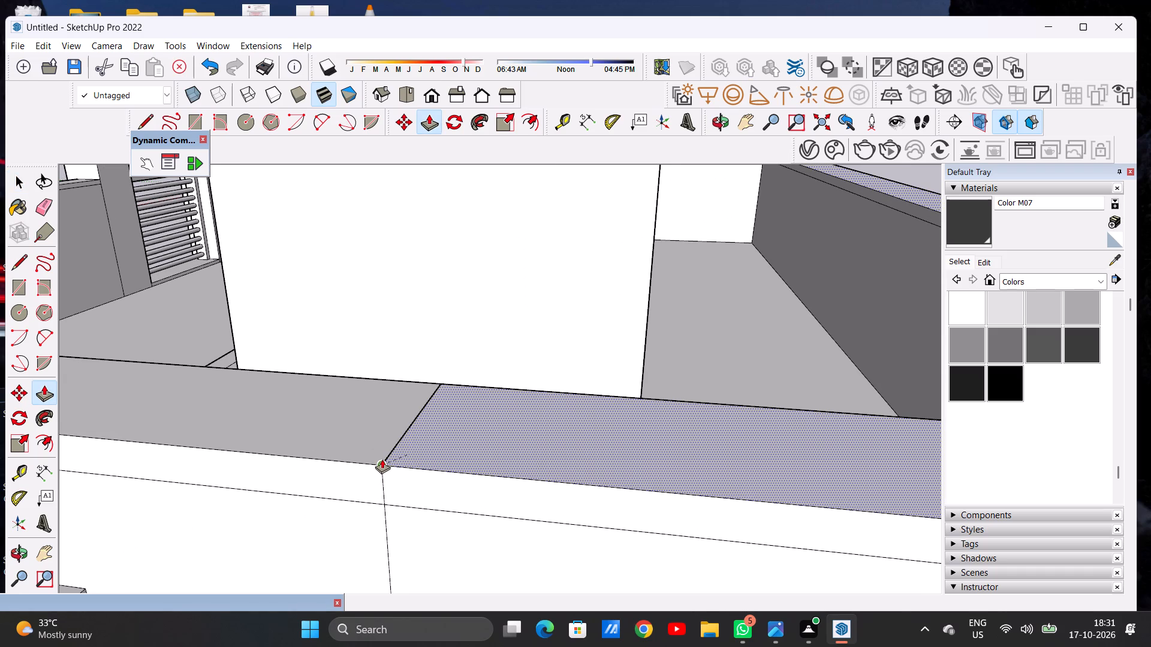
scroll(390, 458, "up", 11)
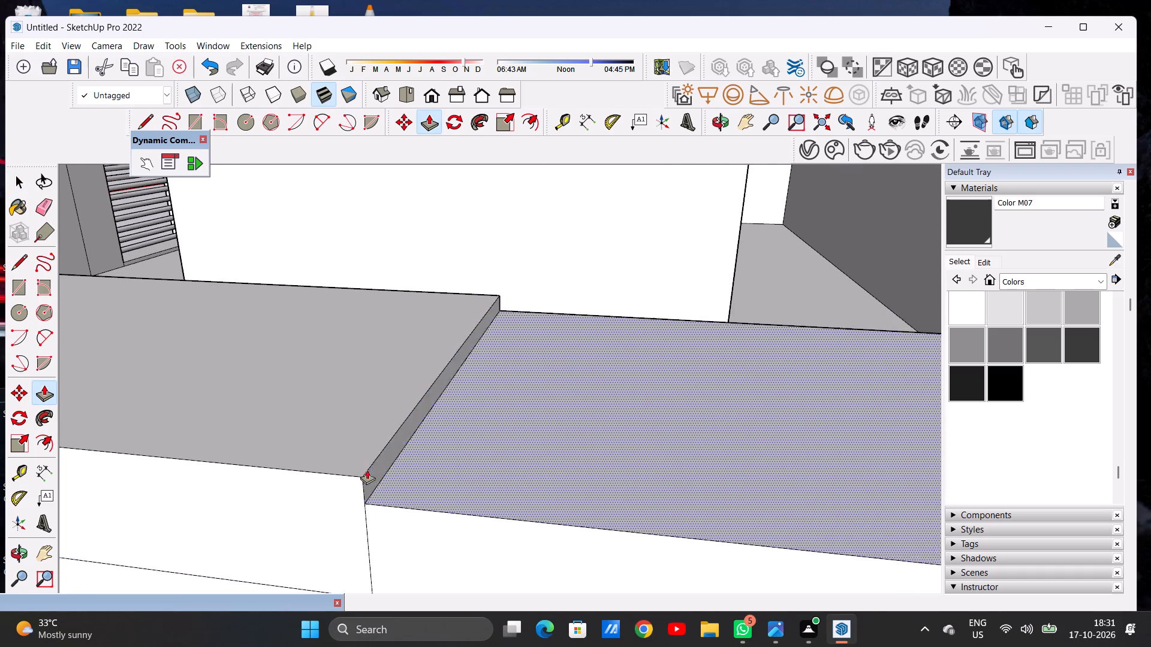
left_click(363, 470)
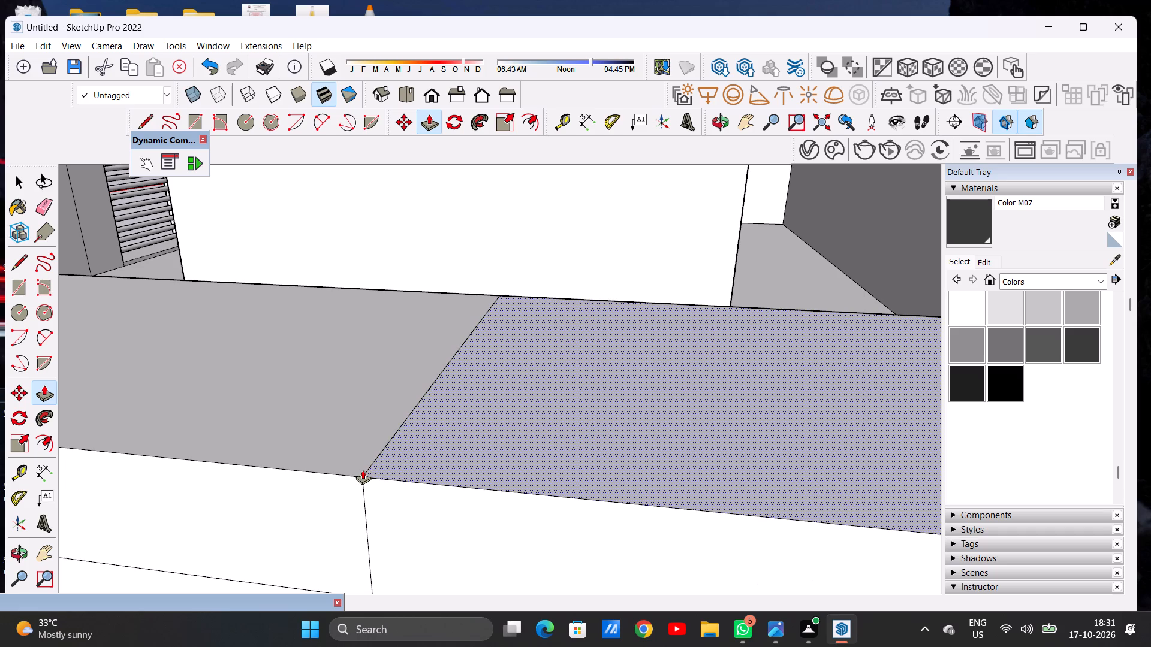
key("space")
Erase the leftover line crossing the entrance porch floor between the white column and the house wall.
scroll(454, 472, "down", 20)
scroll(454, 472, "down", 16)
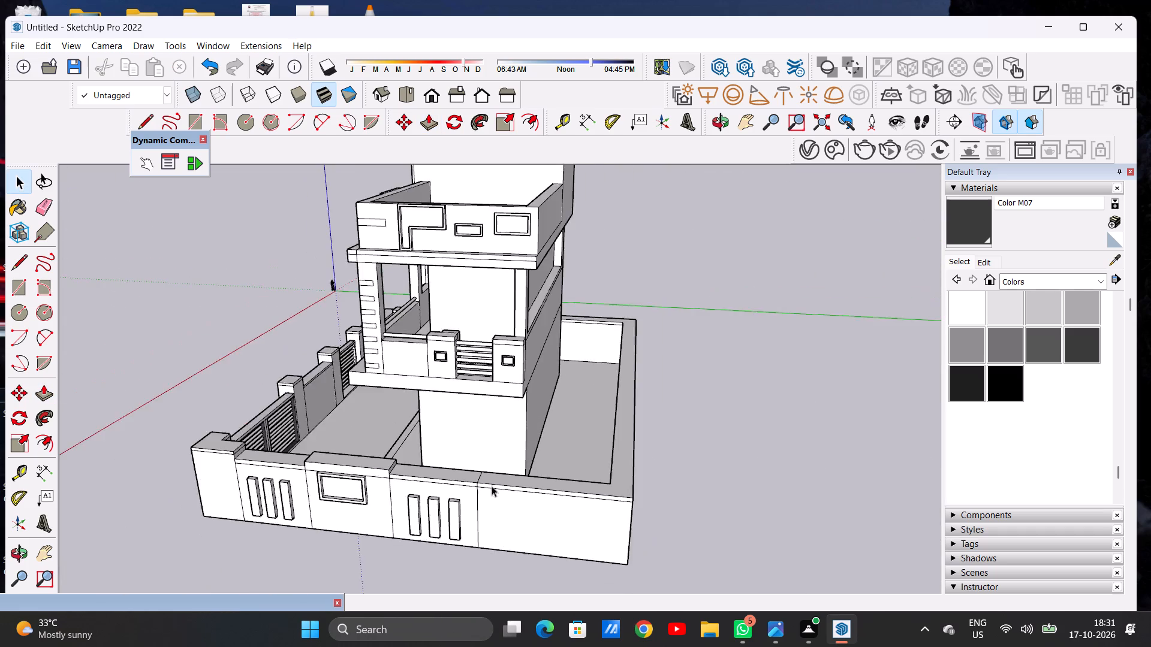
scroll(492, 486, "down", 14)
scroll(457, 479, "up", 14)
middle_click_drag(388, 476, 464, 476)
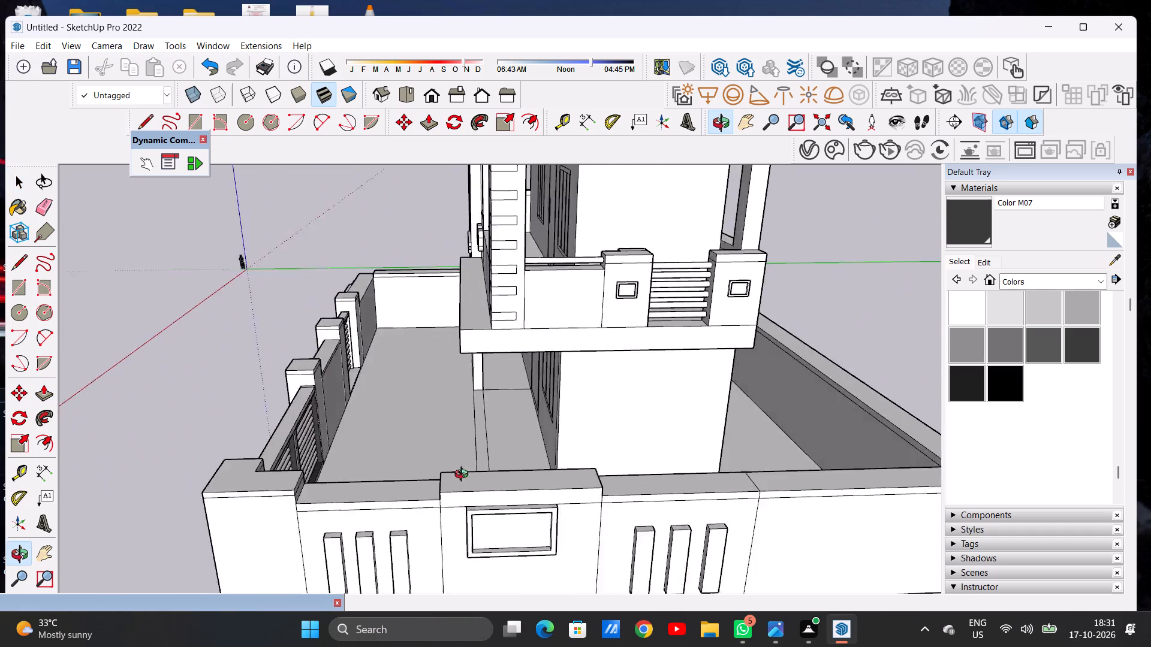
middle_click_drag(464, 476, 640, 472)
scroll(555, 456, "down", 11)
scroll(521, 449, "up", 6)
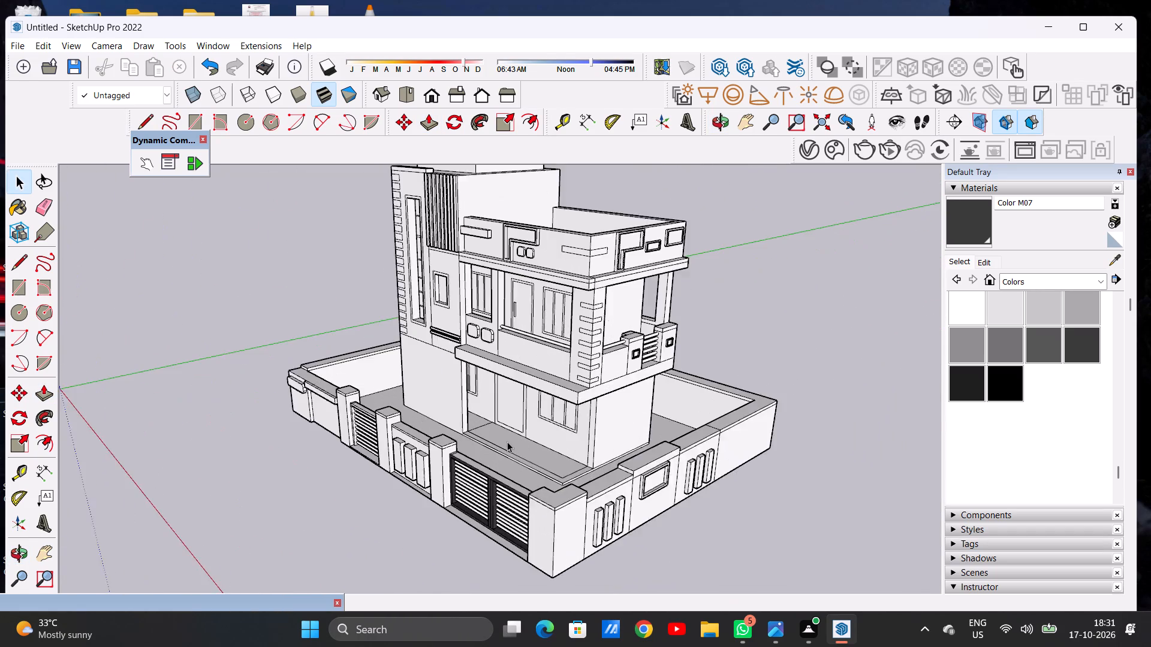
scroll(489, 434, "up", 5)
middle_click_drag(476, 429, 396, 497)
scroll(396, 497, "up", 1)
scroll(508, 377, "up", 5)
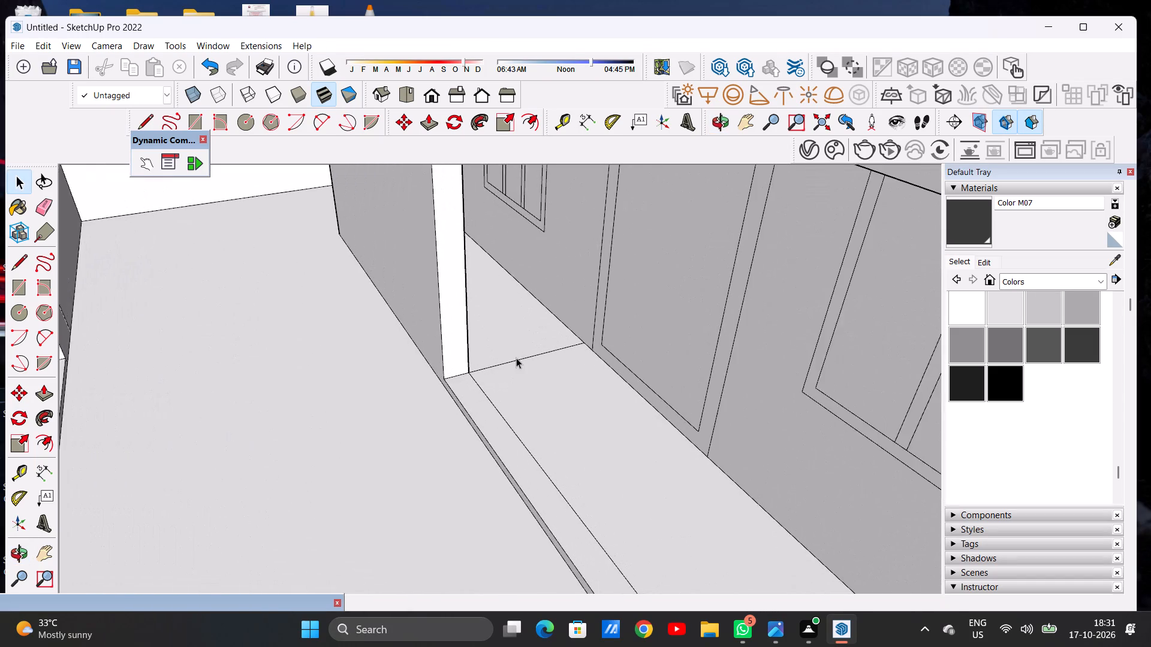
scroll(516, 358, "up", 4)
key("e")
scroll(517, 358, "up", 4)
left_click_drag(511, 356, 514, 368)
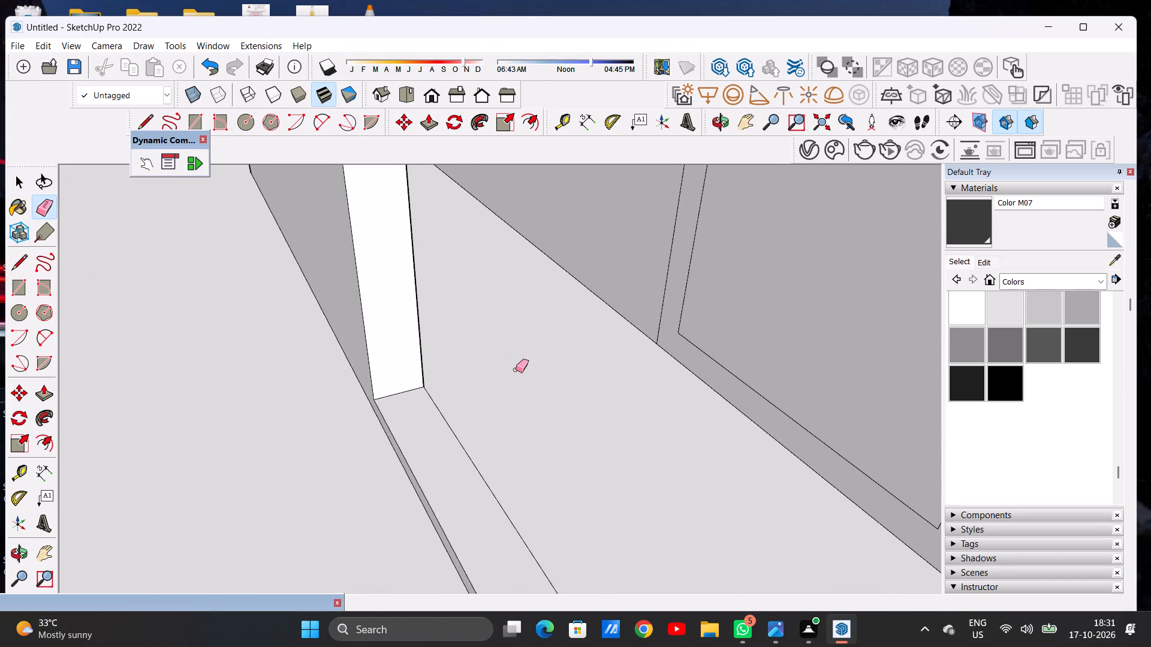
key("space")
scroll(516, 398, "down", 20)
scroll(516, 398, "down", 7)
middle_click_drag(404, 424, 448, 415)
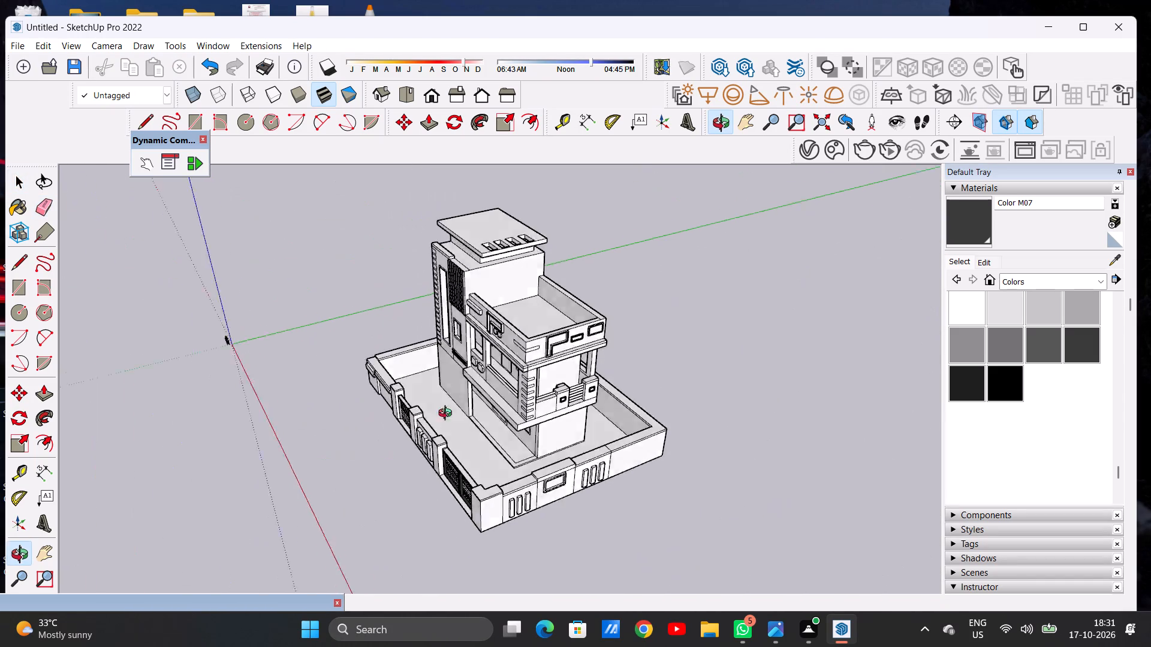
Erase the stray vertical line at the upper corner of the narrow slatted gate's frame, beside the pillar.
middle_click_drag(448, 415, 719, 368)
scroll(439, 448, "up", 8)
middle_click_drag(421, 510, 417, 495)
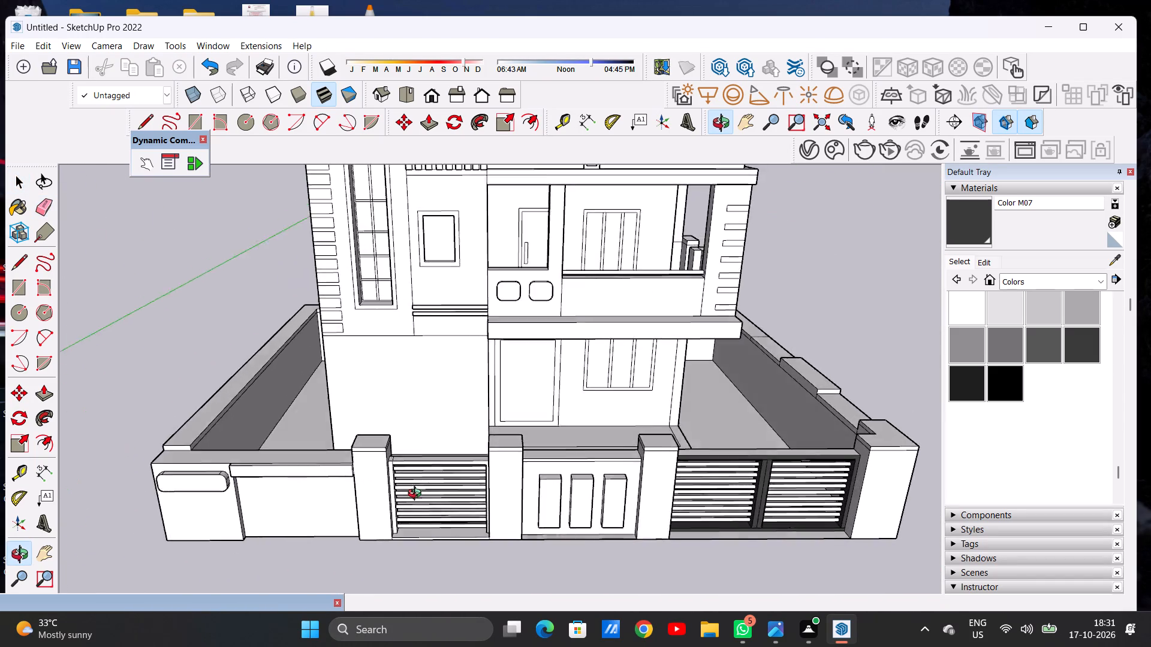
middle_click_drag(417, 495, 421, 435)
scroll(421, 434, "up", 6)
middle_click_drag(448, 477, 293, 461)
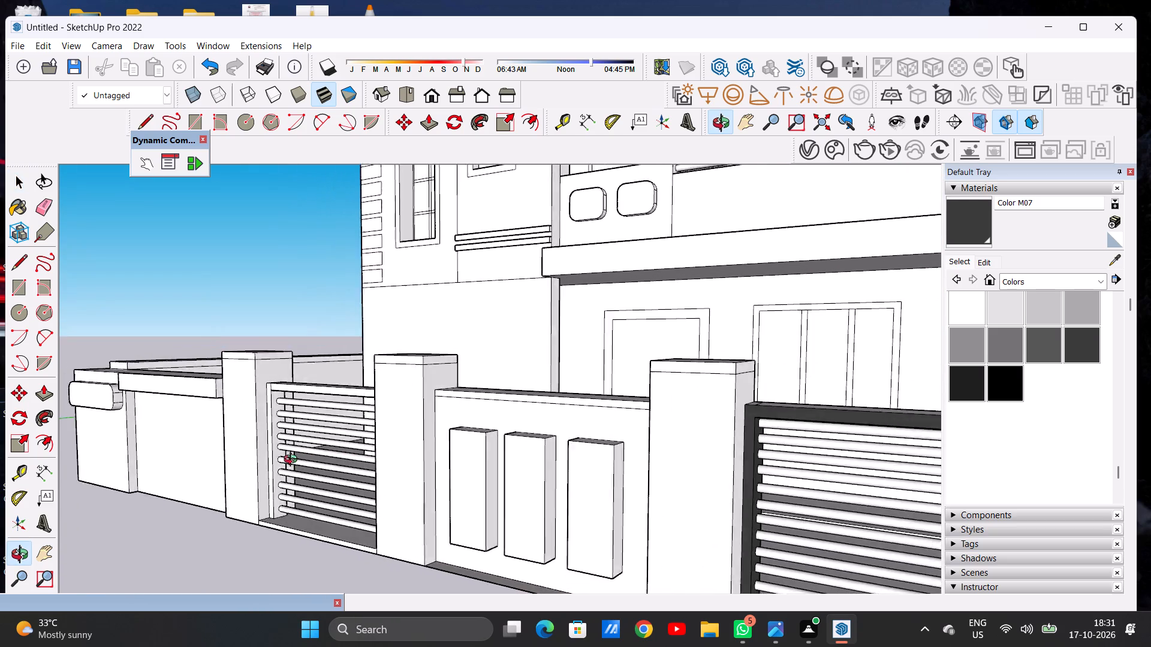
middle_click_drag(293, 461, 421, 467)
scroll(358, 417, "up", 6)
scroll(285, 386, "up", 6)
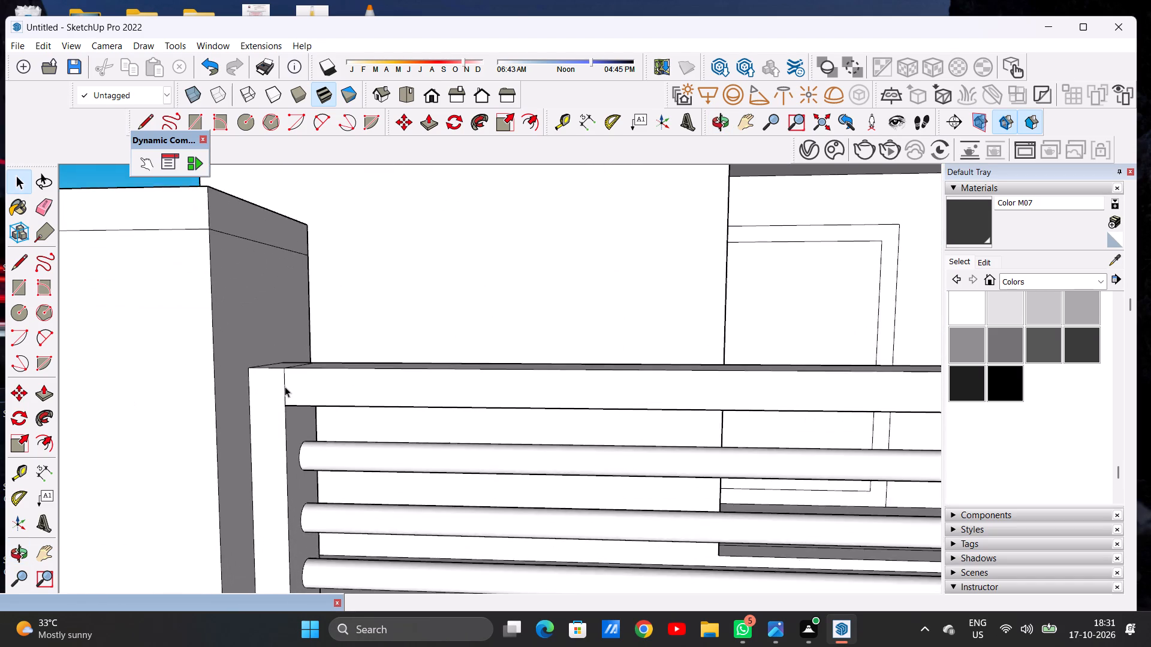
scroll(285, 386, "up", 3)
key("e")
scroll(285, 386, "up", 3)
left_click(281, 386)
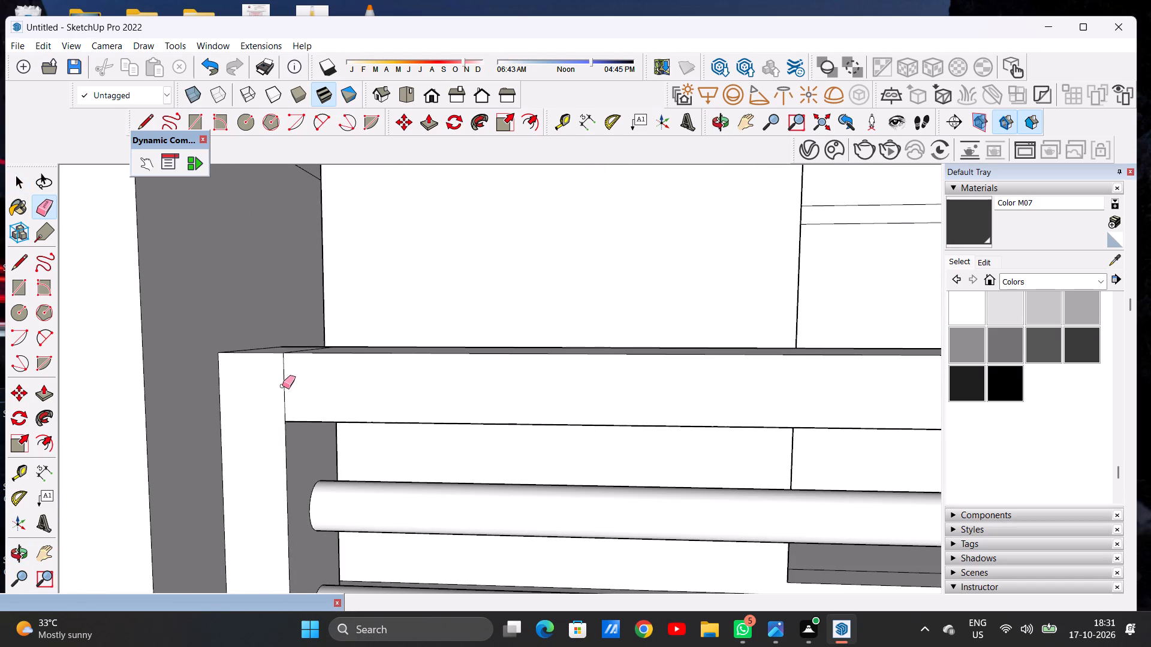
left_click(282, 386)
left_click_drag(276, 384, 290, 390)
key("space")
Paint the top face of the double gate's frame with the dark grey Color M07.
scroll(348, 471, "down", 20)
scroll(680, 489, "up", 2)
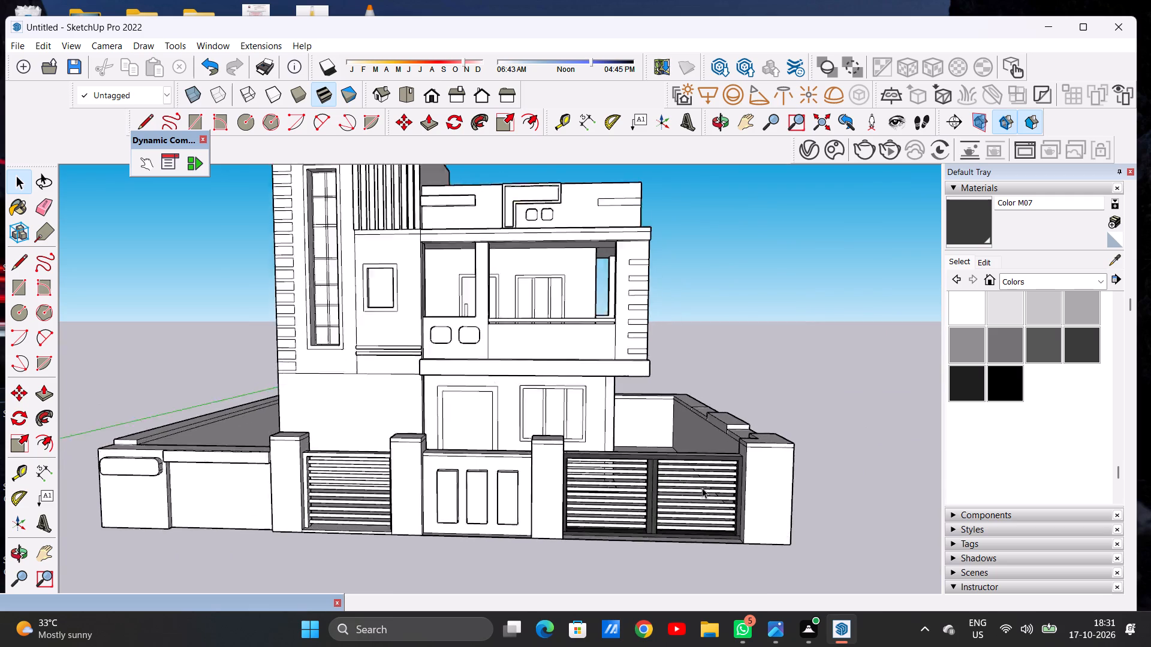
scroll(702, 488, "up", 10)
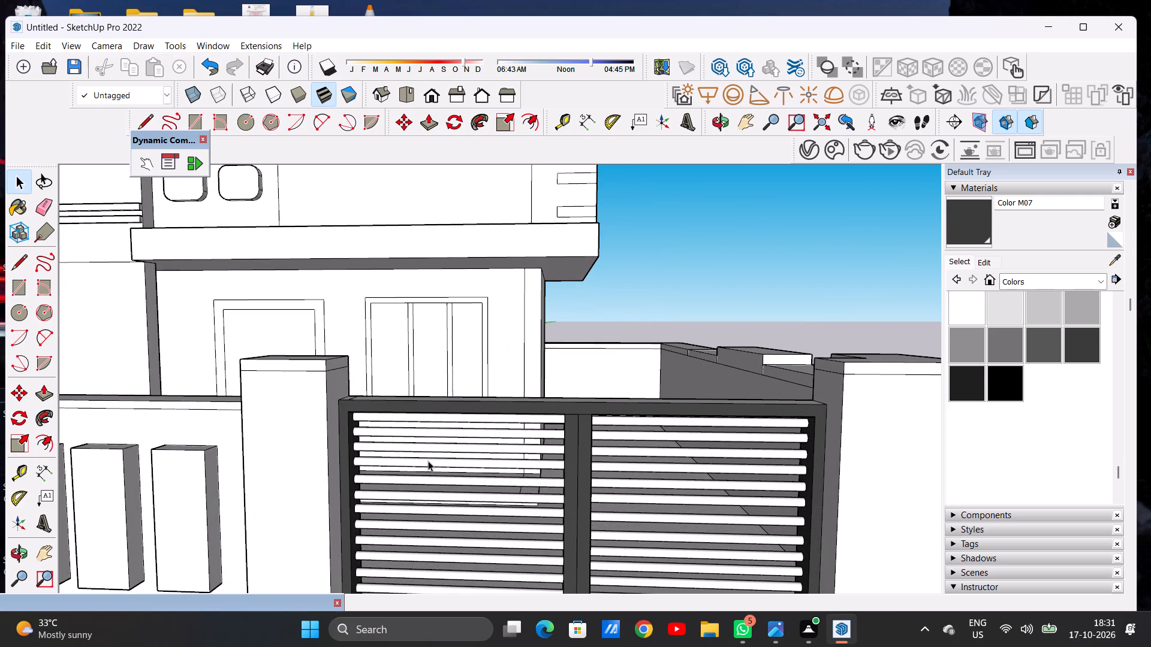
scroll(428, 461, "down", 3)
scroll(472, 468, "up", 4)
scroll(540, 398, "down", 17)
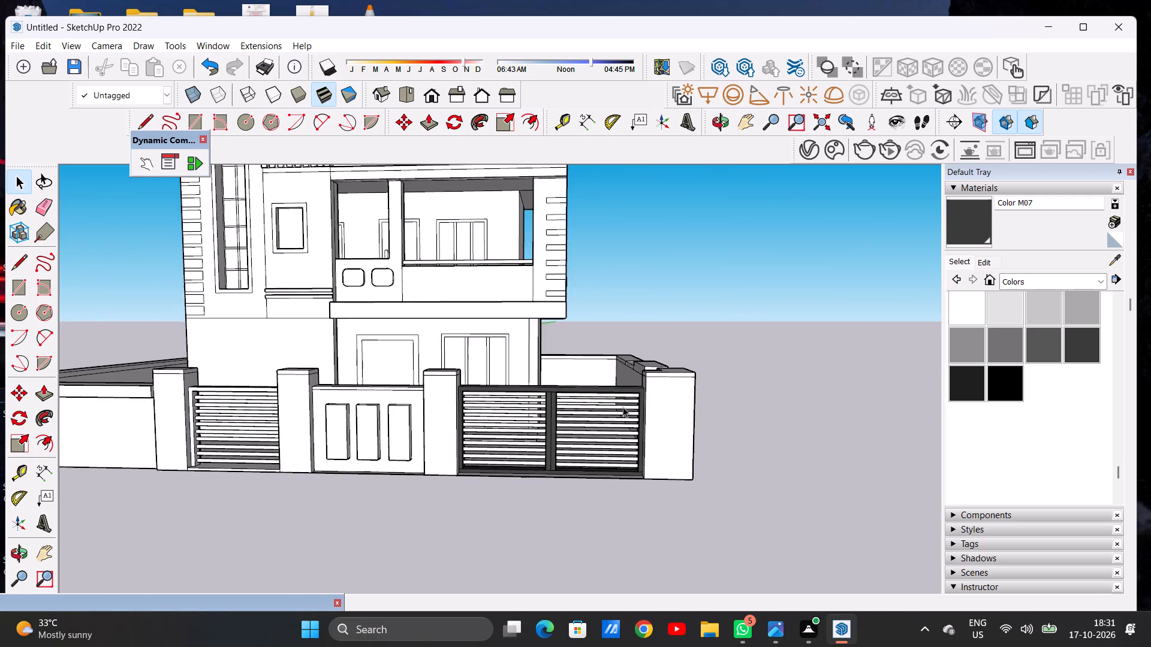
middle_click_drag(620, 408, 360, 524)
scroll(457, 484, "up", 5)
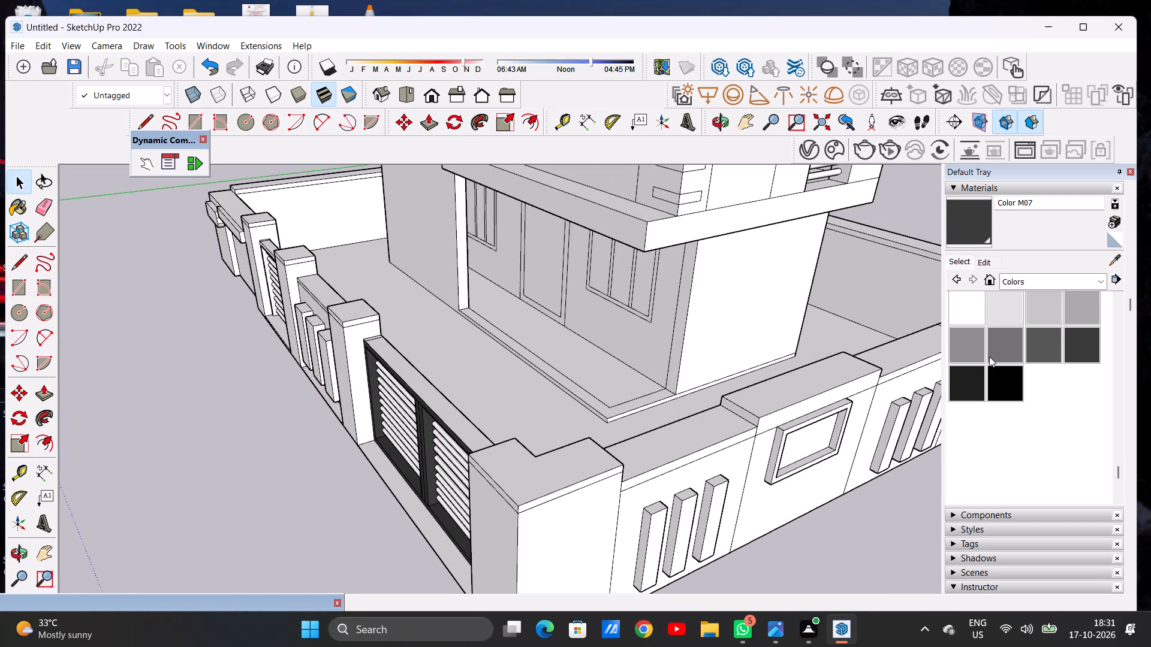
left_click(1079, 346)
scroll(442, 416, "up", 6)
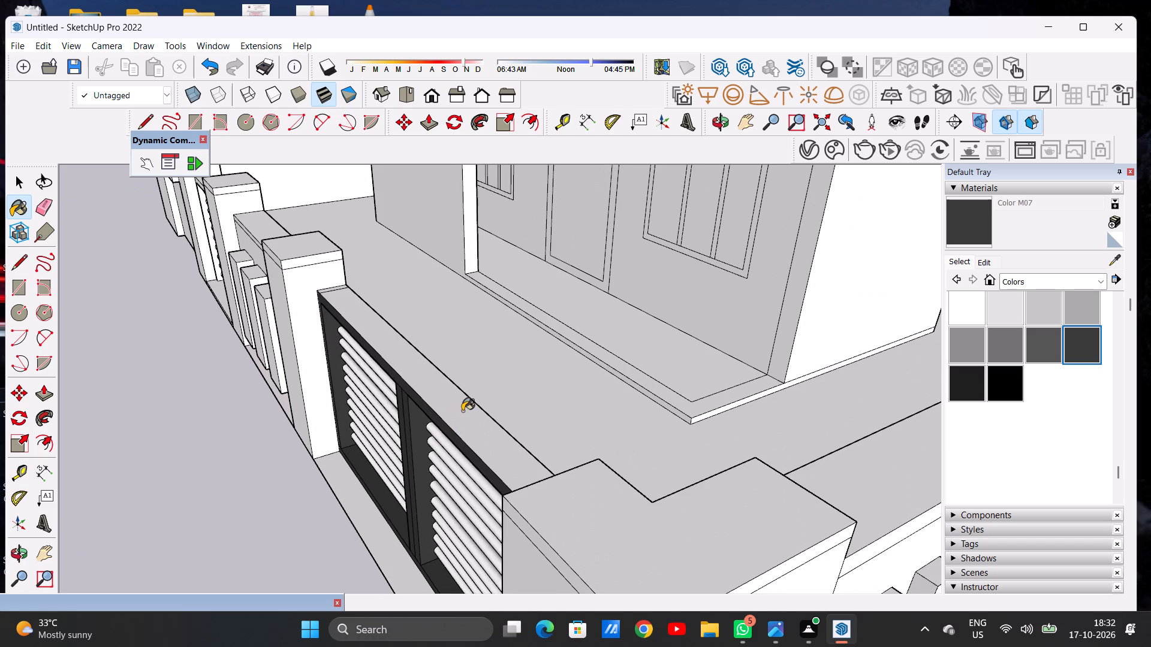
left_click(462, 411)
scroll(365, 423, "down", 11)
Paint the courtyard-side faces of the double gate's top rail and end post, plus the rail's end piece, with Color M07.
middle_click_drag(415, 416, 141, 425)
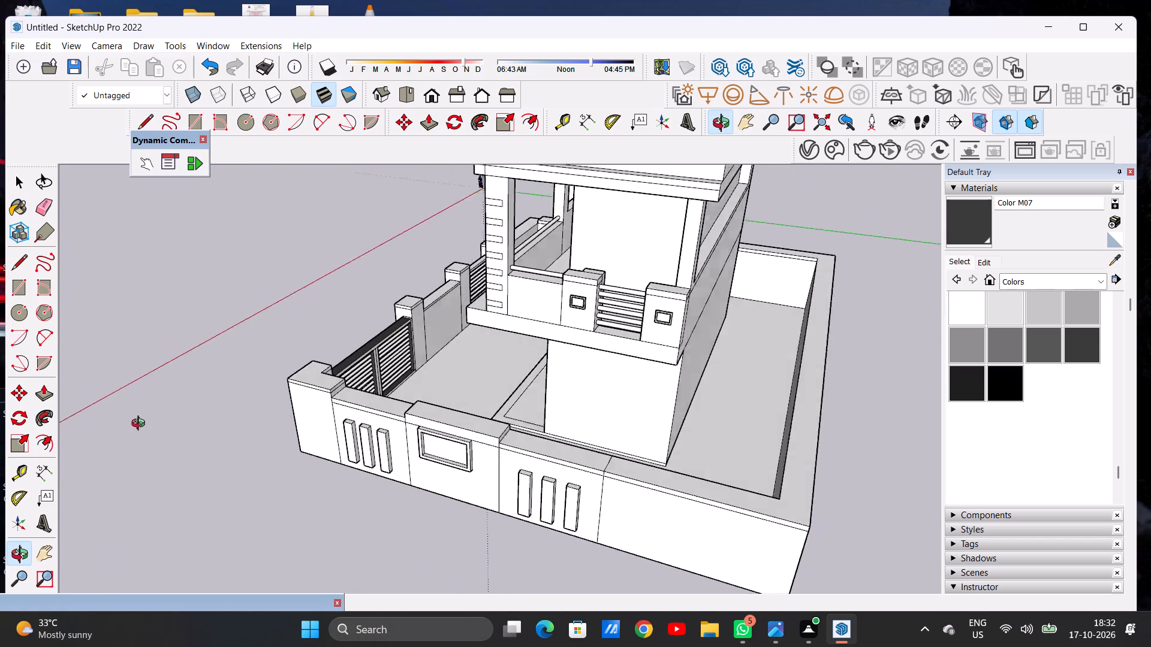
middle_click_drag(141, 425, 131, 427)
scroll(384, 356, "up", 18)
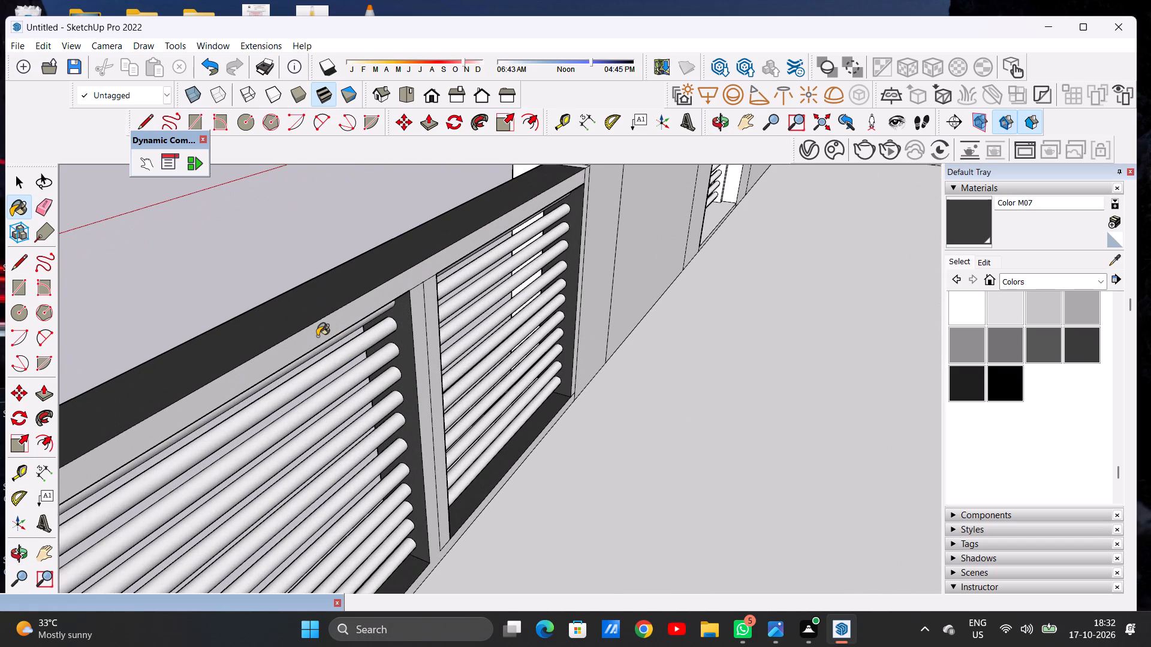
left_click(317, 336)
scroll(367, 339, "down", 5)
scroll(540, 233, "up", 2)
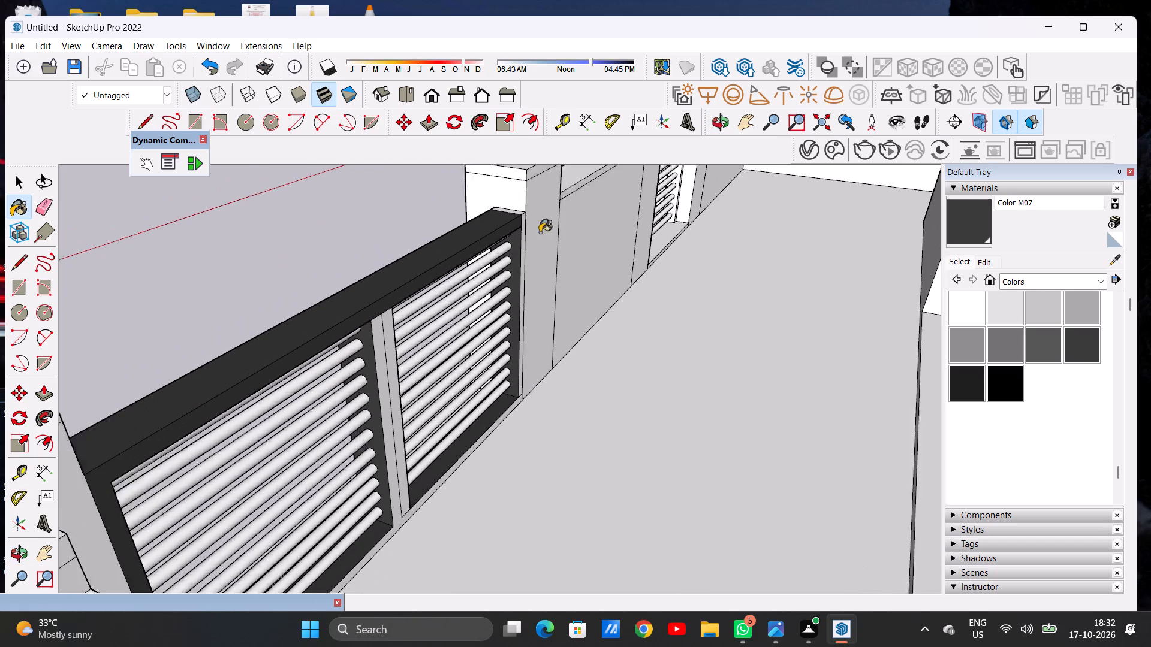
scroll(540, 232, "up", 8)
scroll(519, 225, "down", 1)
scroll(519, 225, "up", 5)
left_click(511, 205)
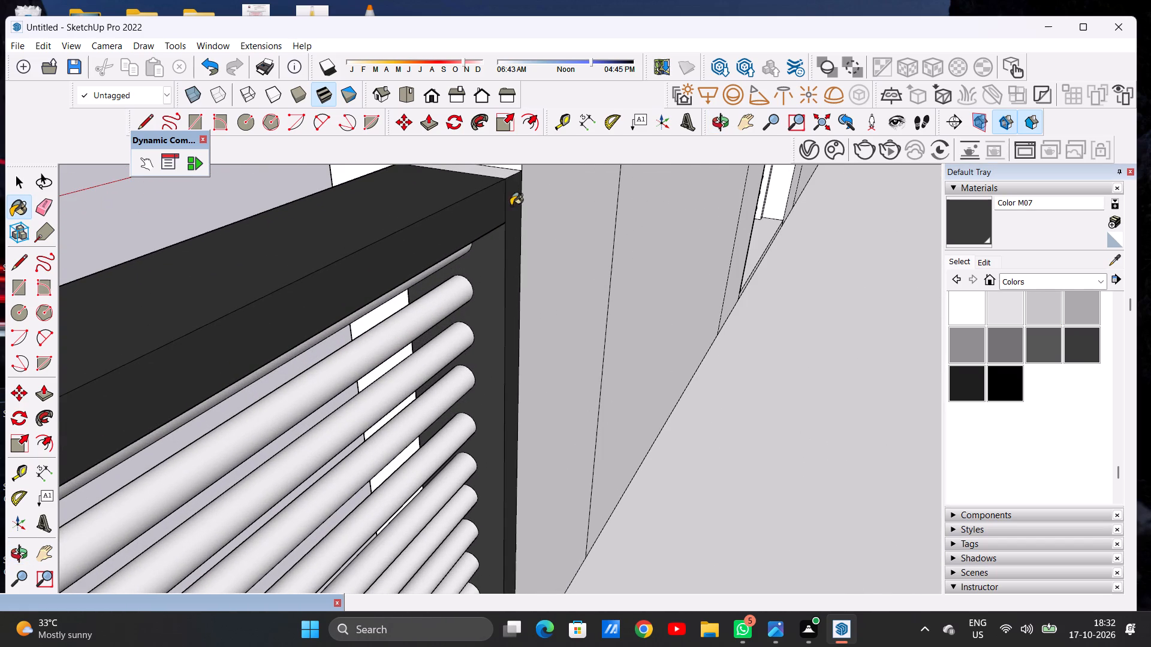
left_click(498, 175)
scroll(494, 282, "down", 14)
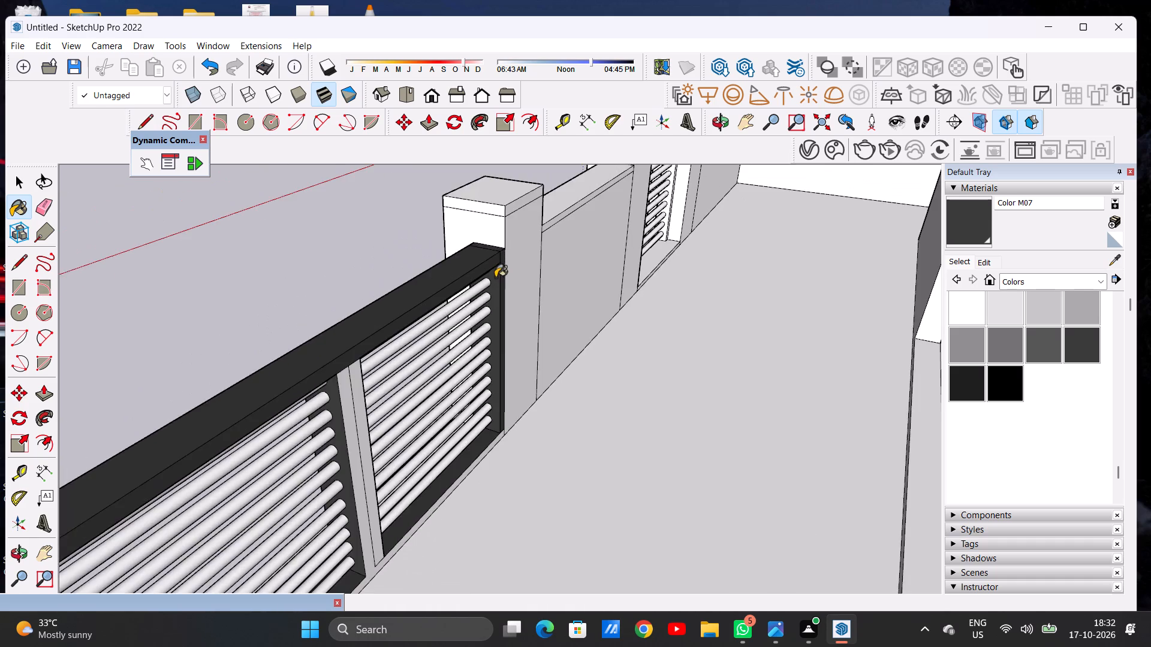
Paint both courtyard-side faces of the double gate's centre post with Color M07.
scroll(495, 277, "down", 2)
scroll(405, 393, "up", 11)
left_click(376, 343)
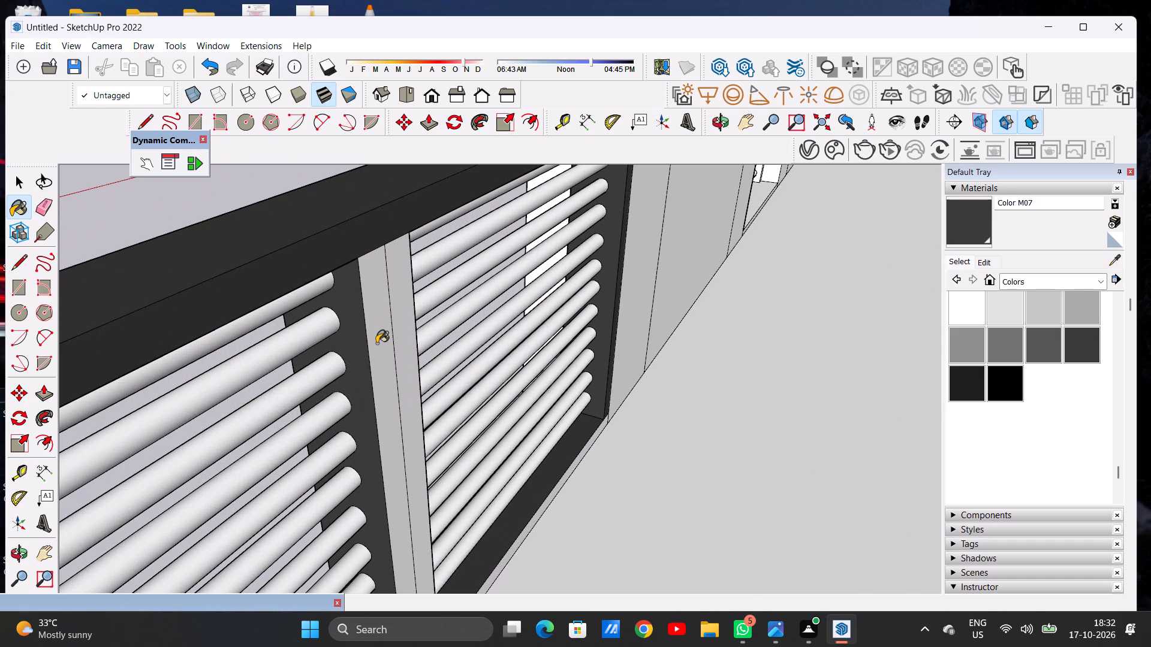
left_click(394, 307)
scroll(399, 347, "down", 9)
scroll(408, 341, "up", 1)
scroll(408, 341, "down", 4)
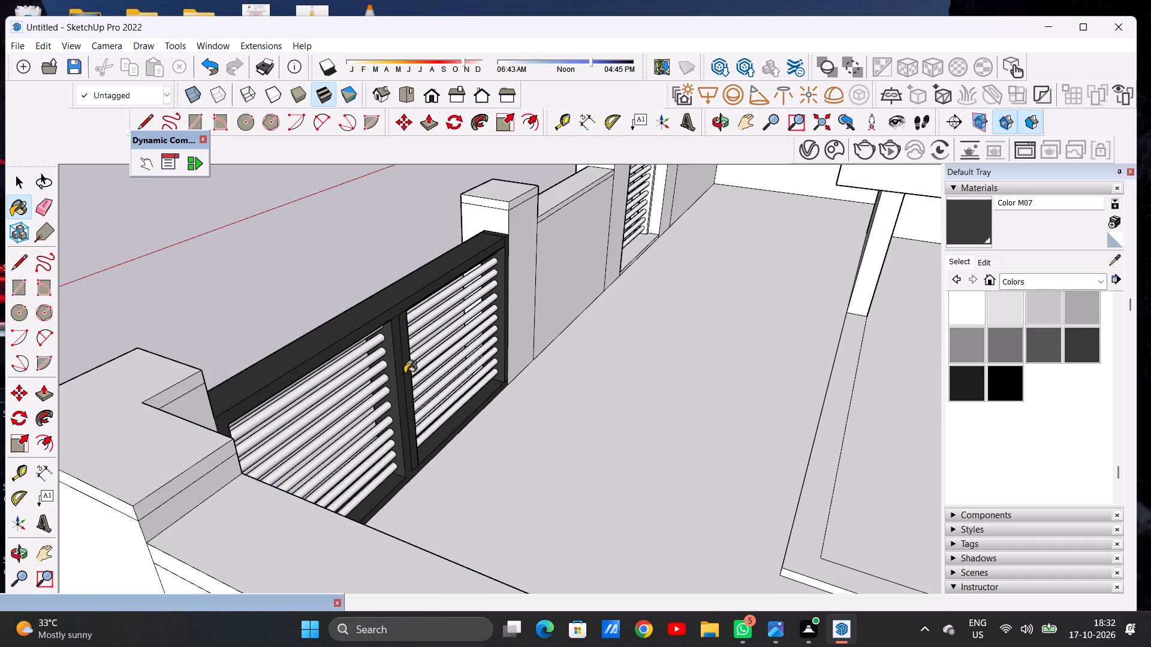
Examine the double gate's frame and bars from the courtyard side and from the street front.
middle_click_drag(391, 379, 264, 389)
scroll(200, 371, "up", 7)
scroll(274, 416, "down", 7)
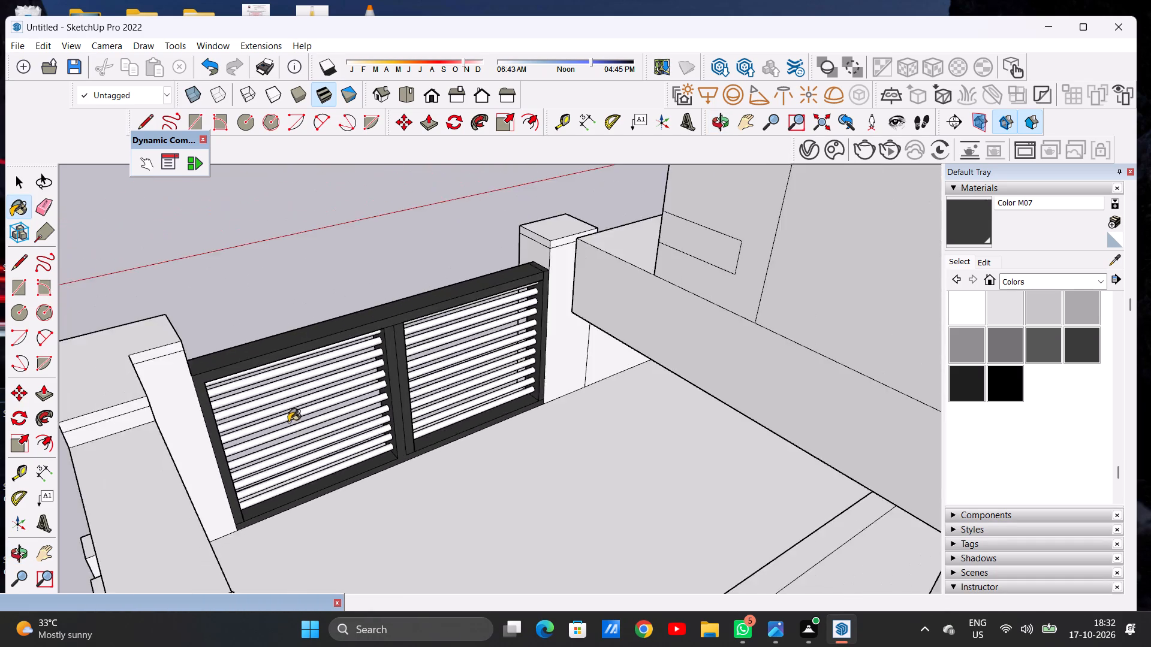
scroll(288, 422, "down", 7)
middle_click_drag(215, 426, 544, 422)
middle_click_drag(320, 470, 668, 385)
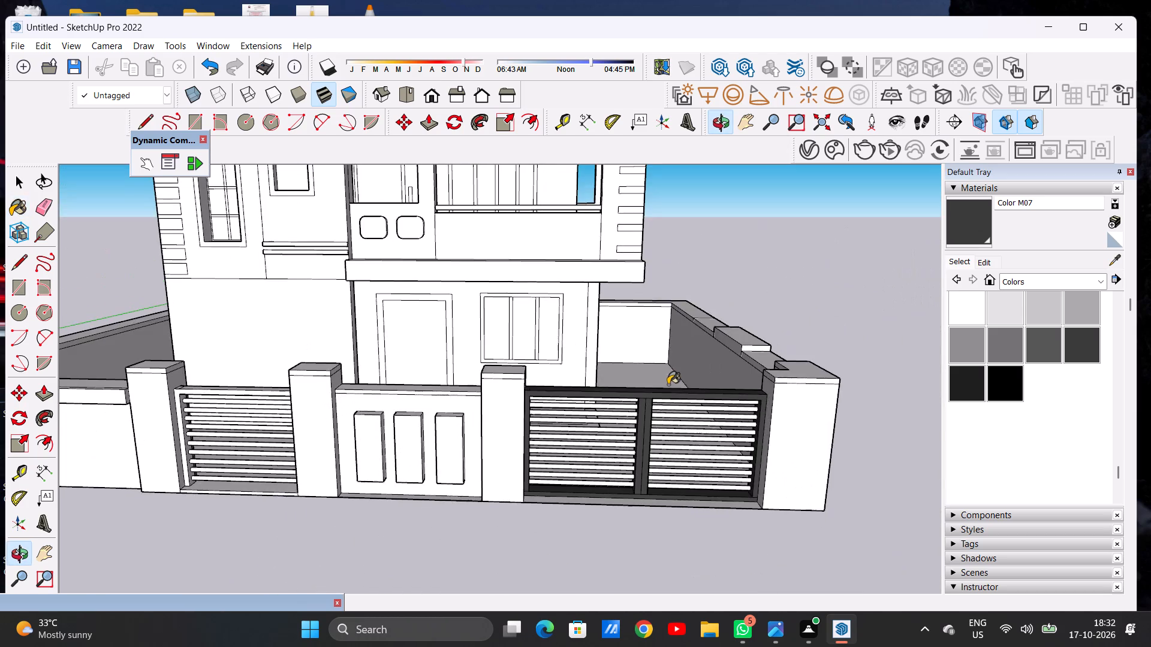
scroll(436, 400, "down", 6)
scroll(549, 435, "up", 5)
scroll(661, 428, "up", 7)
middle_click_drag(621, 413, 643, 401)
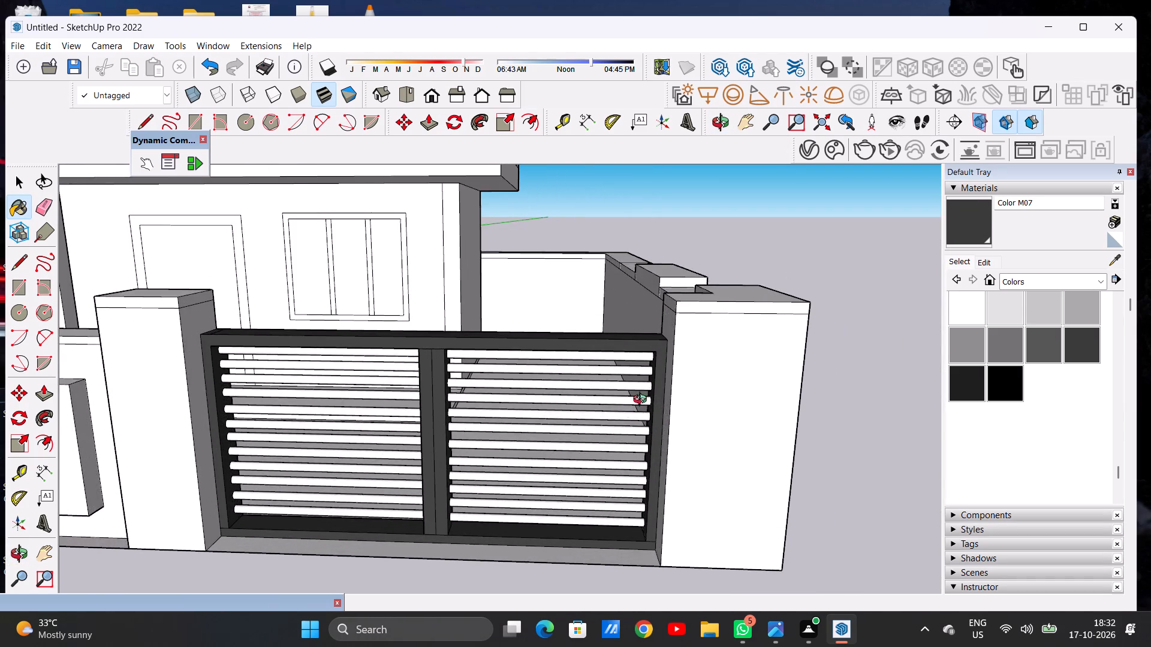
middle_click_drag(643, 401, 666, 368)
scroll(480, 354, "up", 12)
scroll(459, 349, "down", 2)
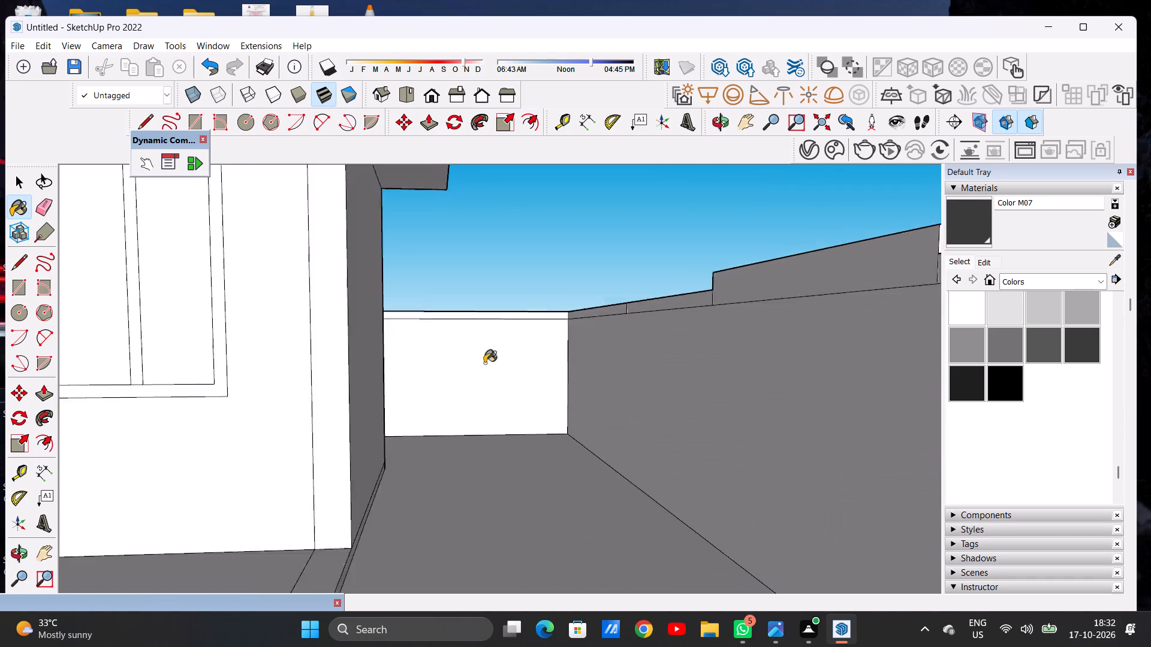
scroll(484, 363, "down", 8)
Paint the five upper bars of the double gate's leaf next to the corner pillar with Color M07.
middle_click_drag(444, 406, 518, 373)
scroll(521, 358, "up", 3)
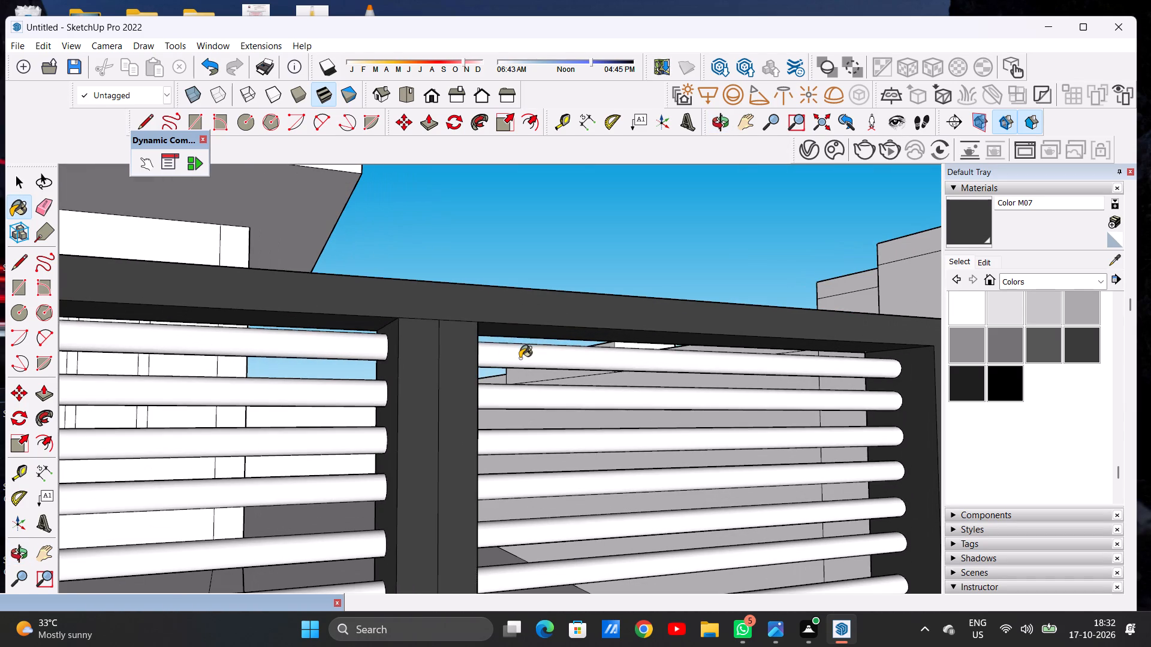
left_click(520, 358)
left_click(506, 397)
left_click(501, 443)
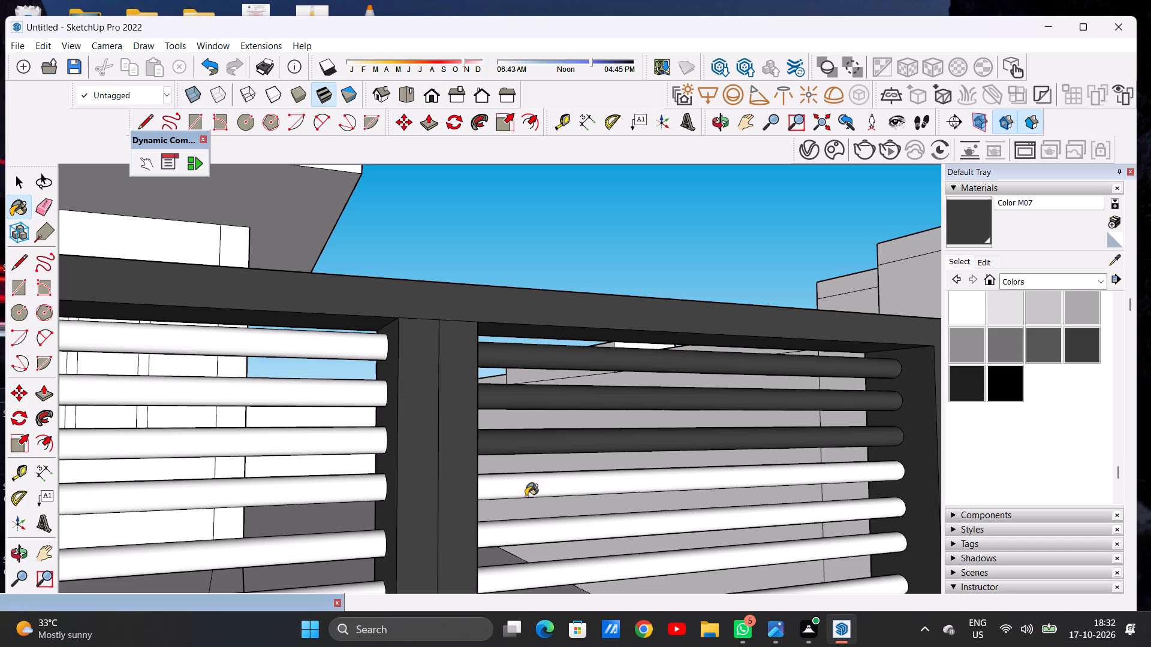
left_click(500, 490)
left_click(492, 537)
Paint the remaining seven bars of the leaf next to the corner pillar with Color M07.
scroll(503, 428, "down", 2)
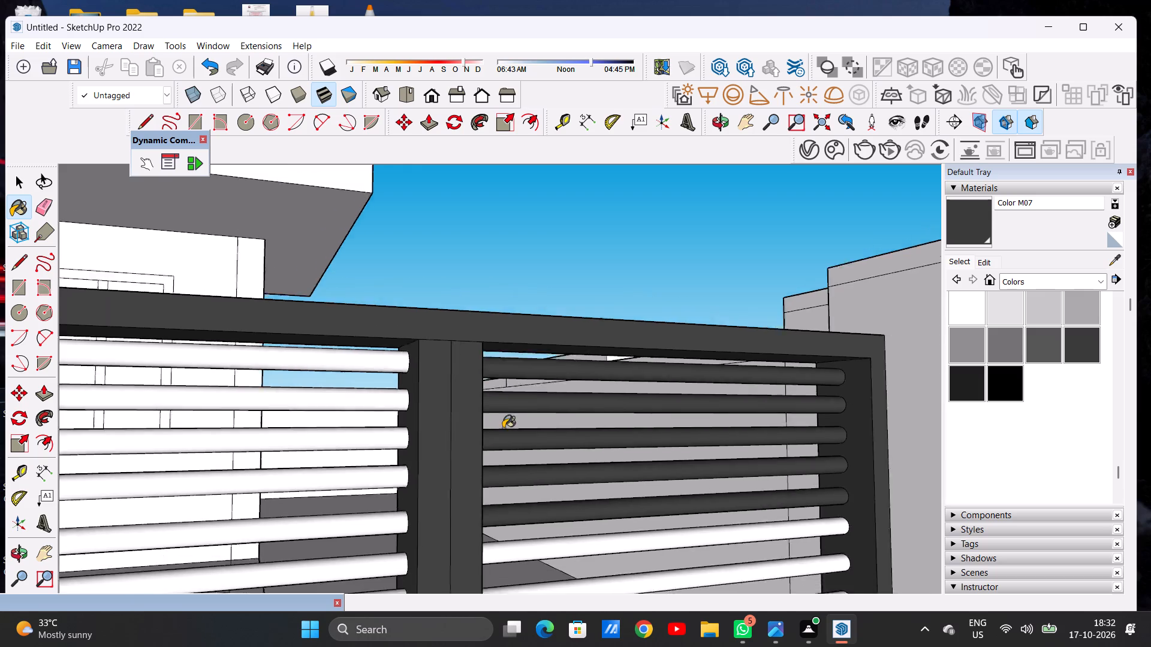
scroll(503, 428, "down", 10)
scroll(530, 530, "up", 9)
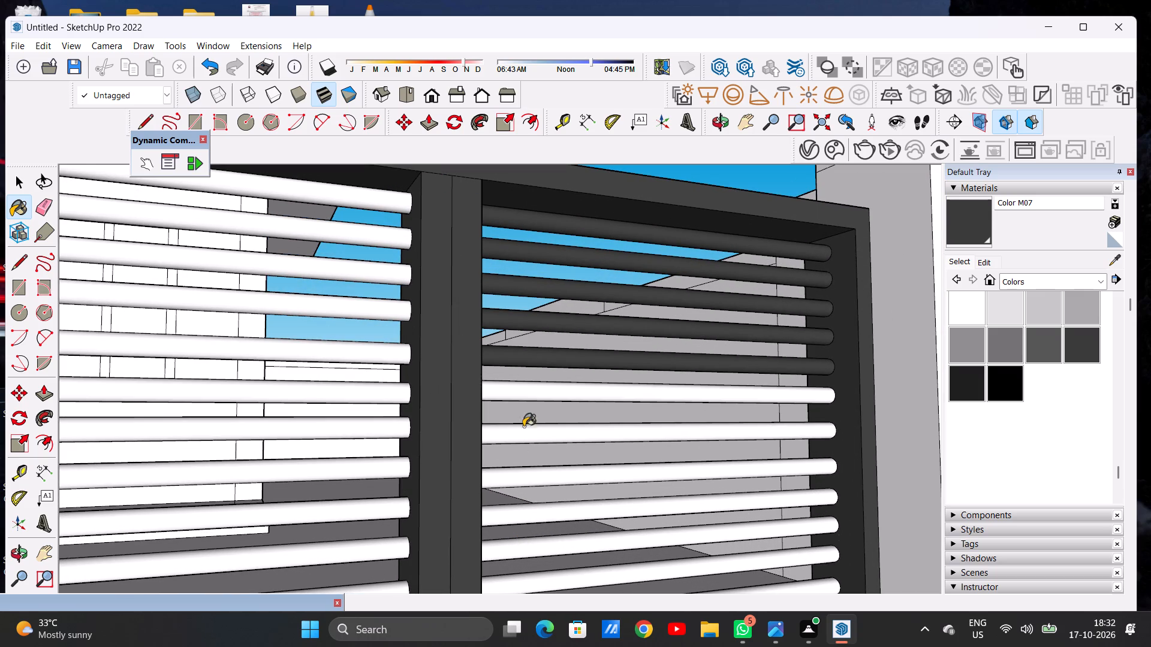
left_click(492, 390)
left_click(504, 432)
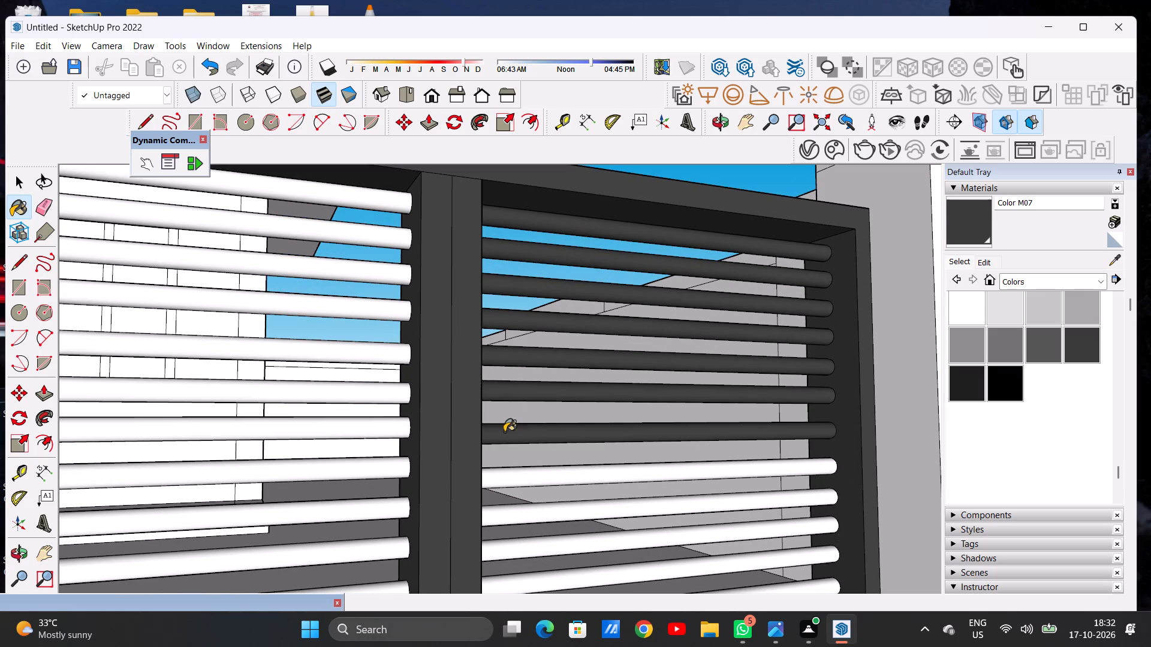
left_click(508, 476)
left_click(487, 518)
scroll(514, 431, "down", 4)
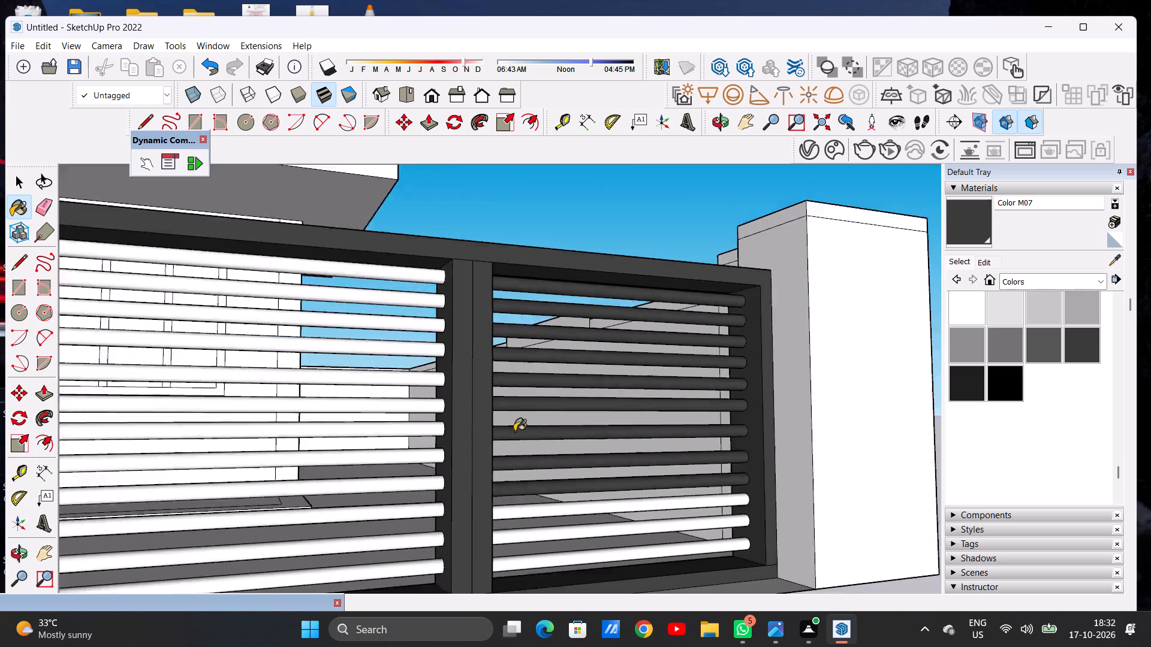
scroll(514, 431, "down", 4)
scroll(527, 516, "up", 13)
left_click(502, 530)
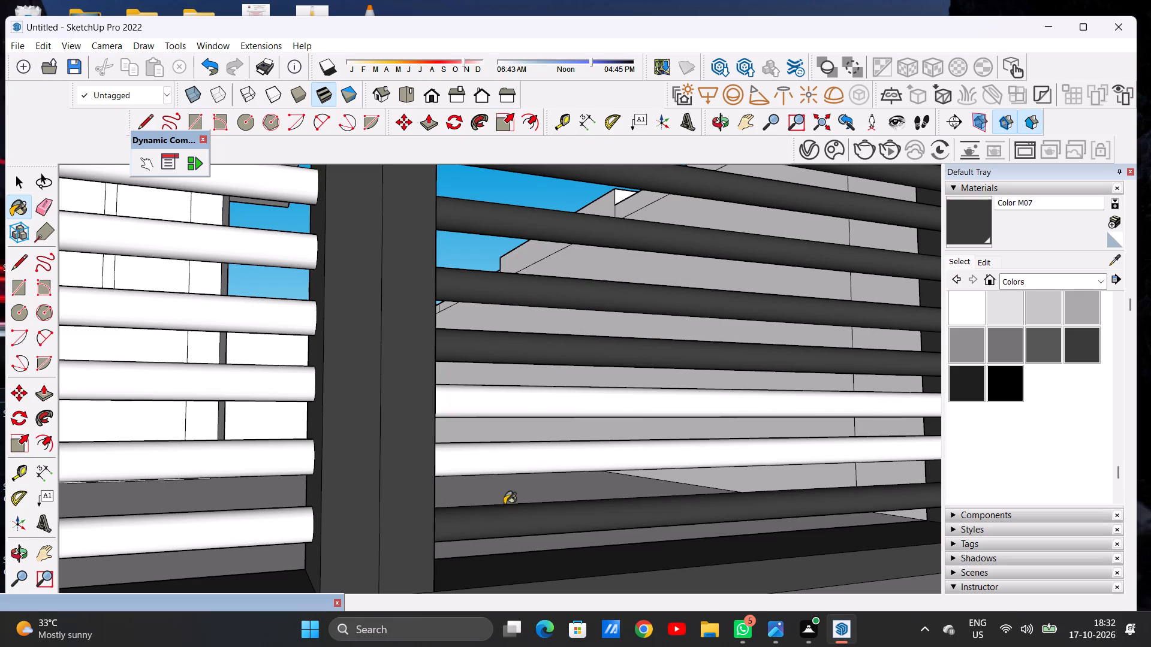
left_click(505, 462)
left_click(513, 401)
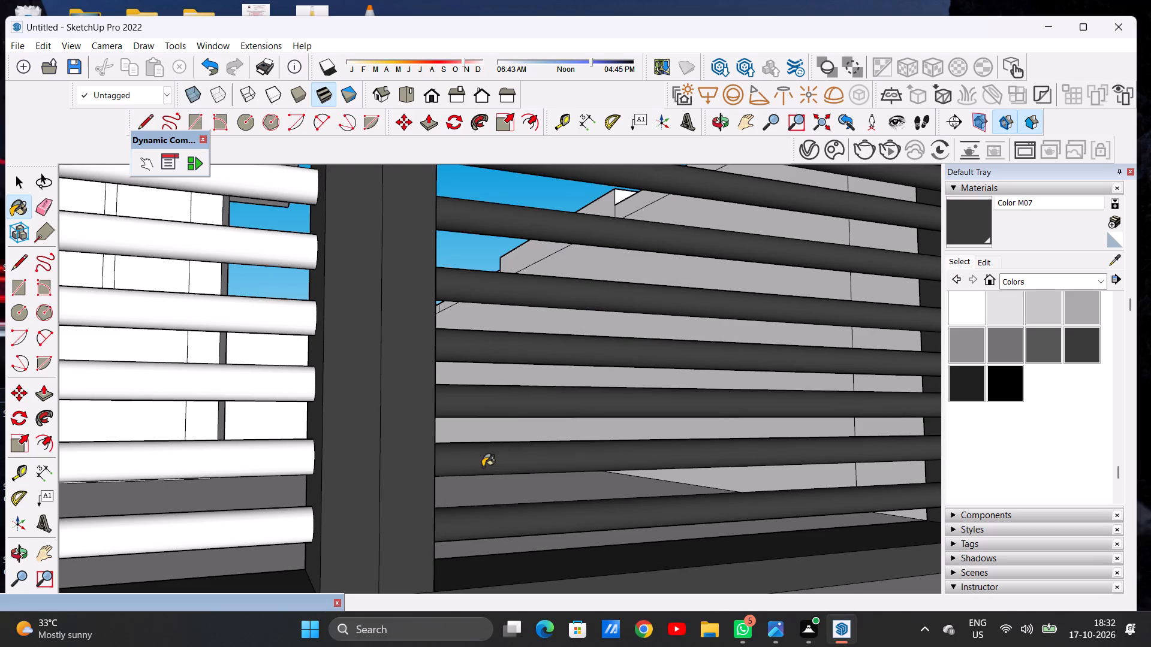
Paint the eight lower bars of the double gate's leaf next to the panelled wall section with Color M07.
scroll(483, 461, "down", 5)
scroll(483, 461, "up", 1)
scroll(483, 461, "down", 17)
middle_click_drag(463, 448, 246, 484)
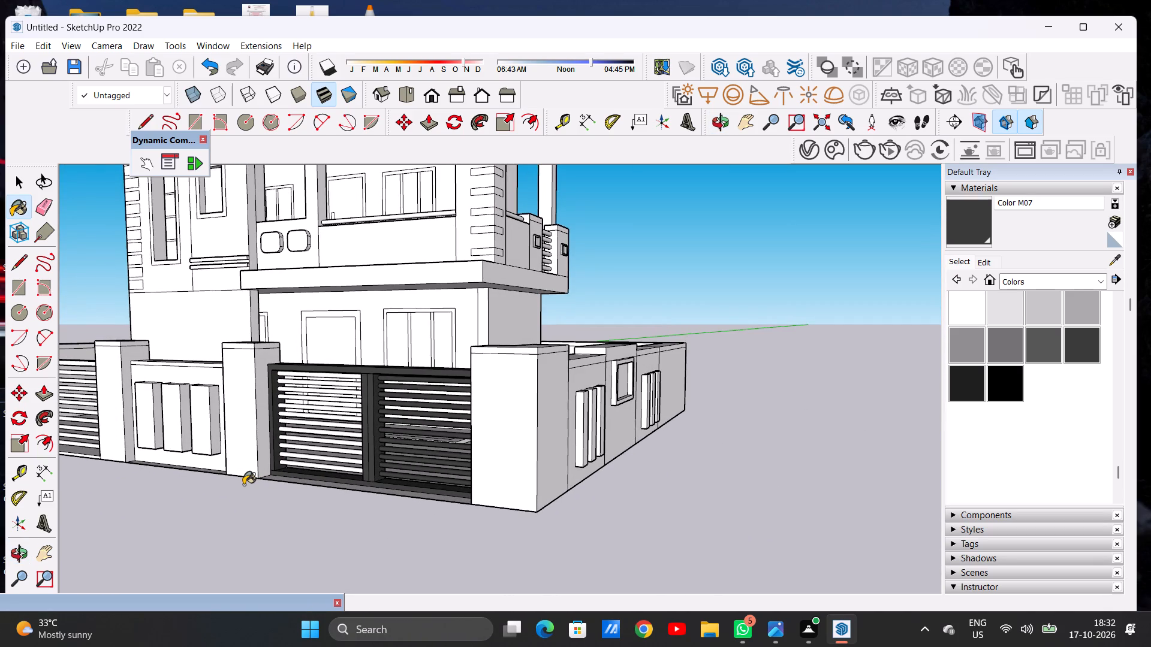
scroll(311, 473, "up", 14)
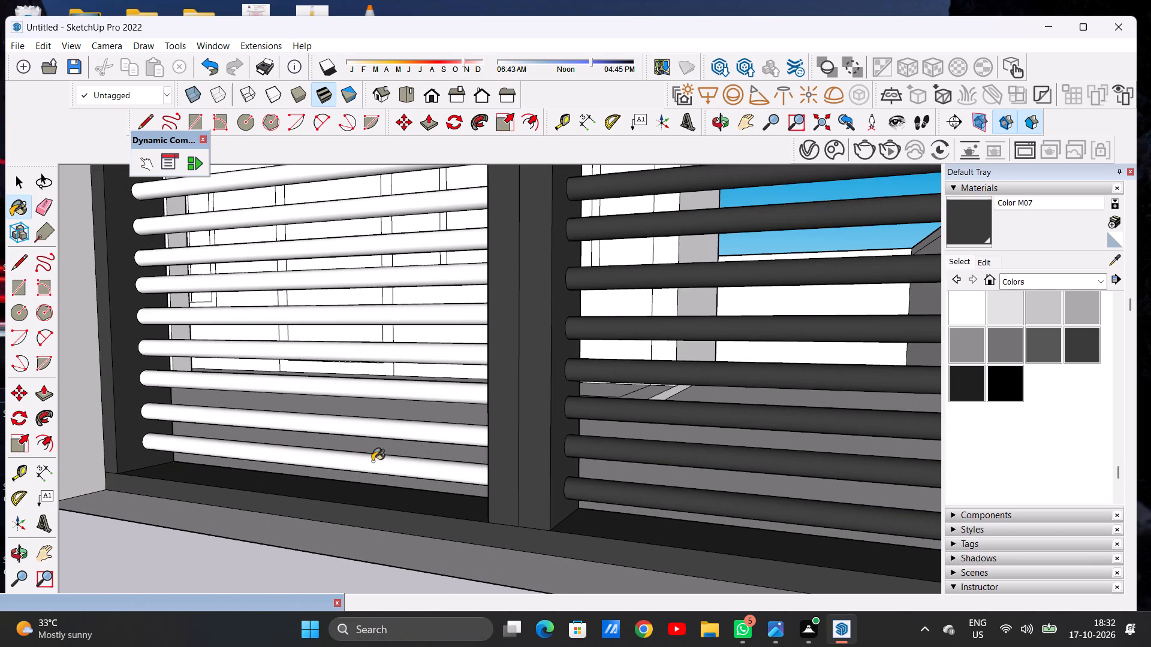
left_click(373, 461)
left_click(378, 425)
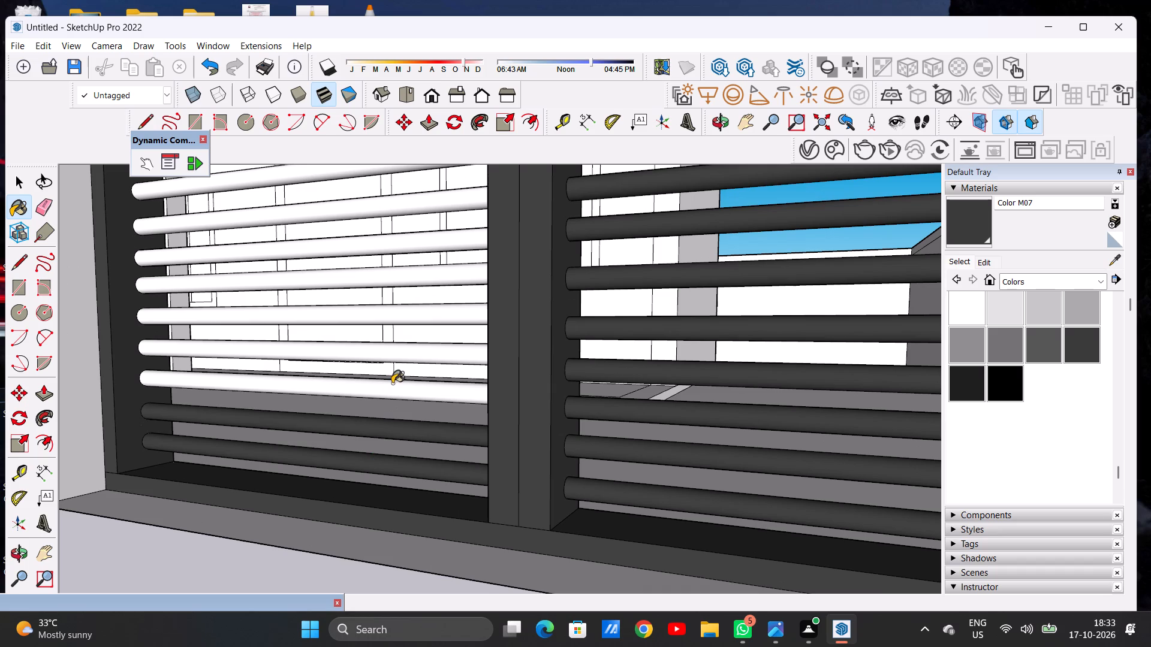
left_click(388, 385)
left_click(404, 354)
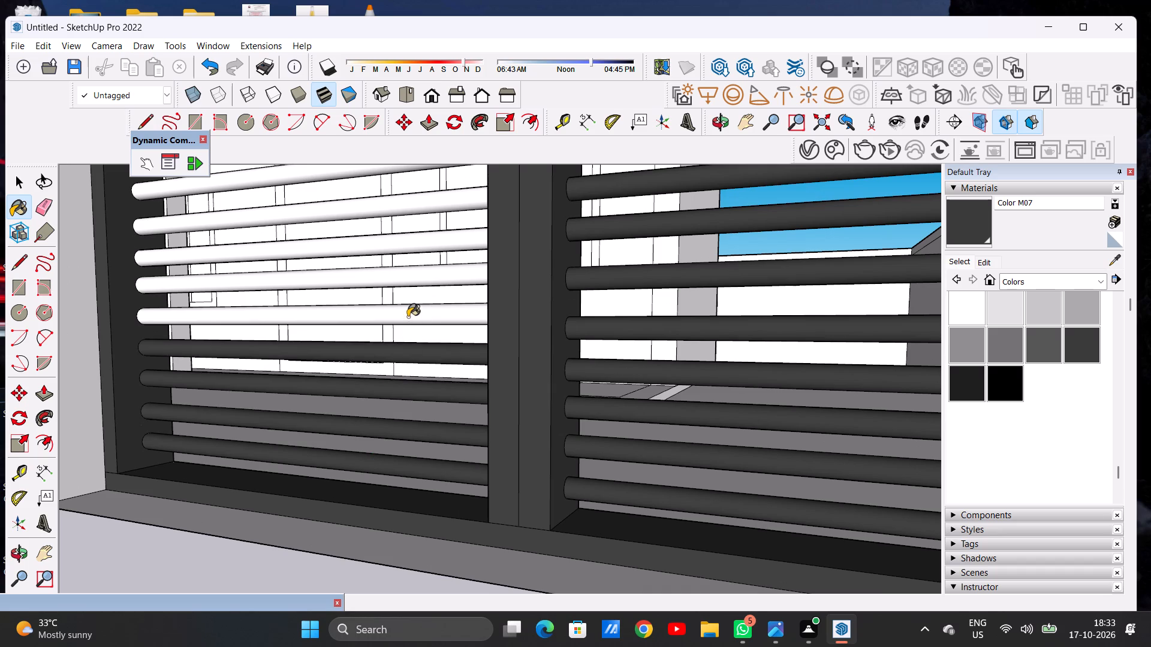
left_click(408, 317)
left_click(418, 278)
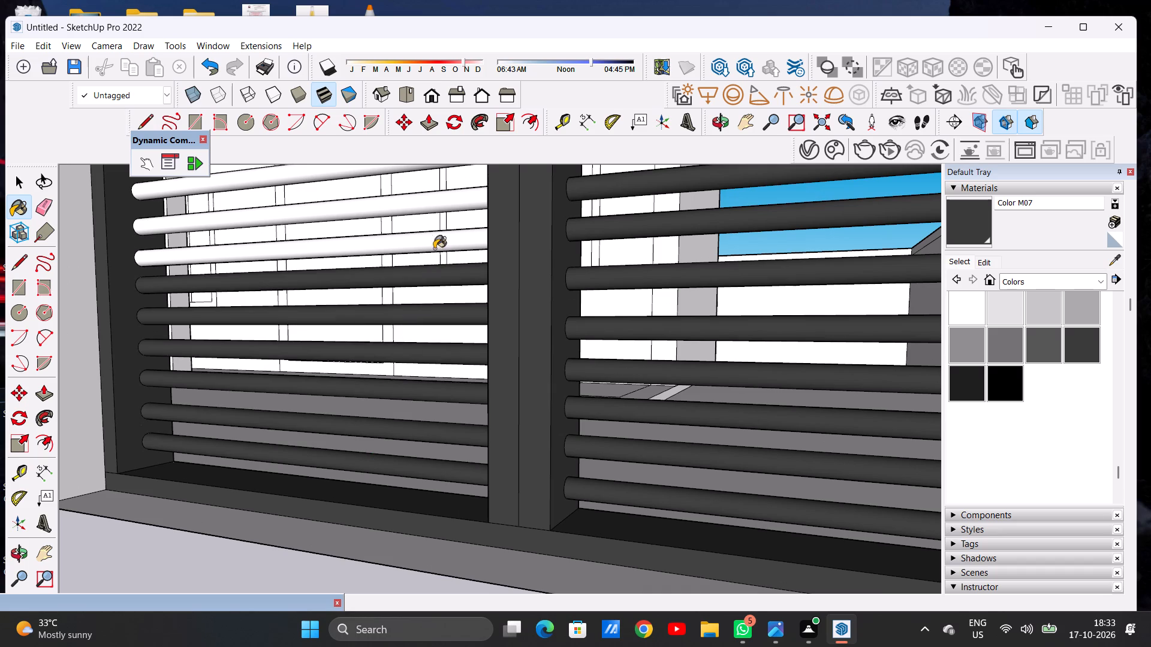
left_click(436, 241)
left_click(454, 202)
Paint the four upper bars of the leaf next to the panelled wall section with Color M07.
scroll(478, 340, "down", 6)
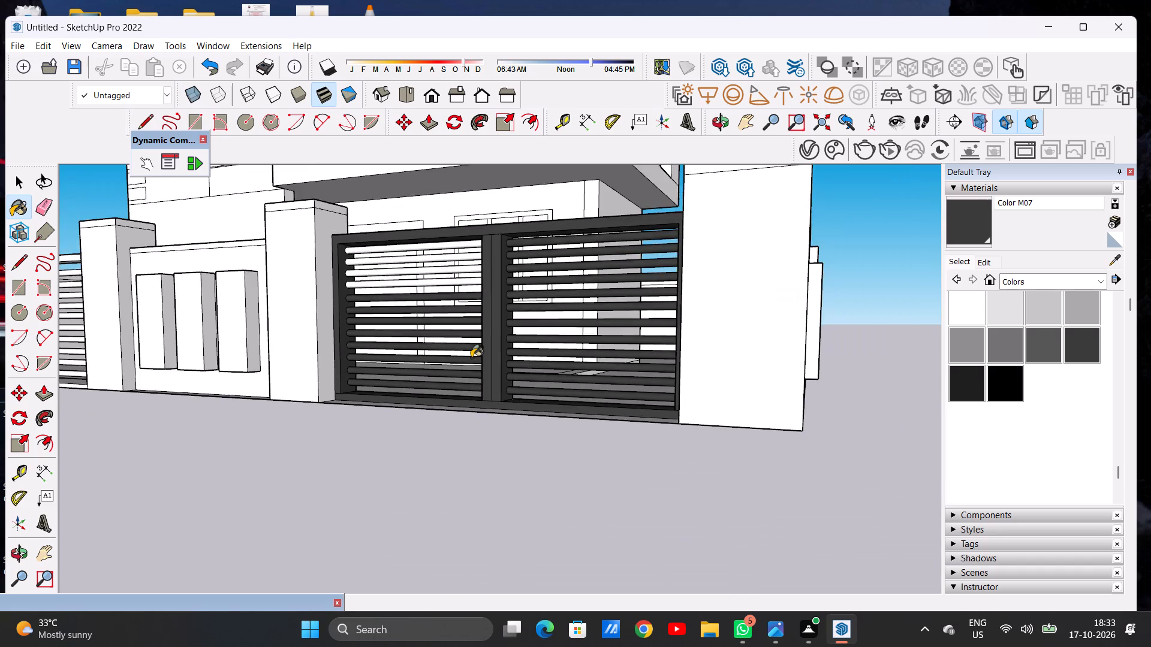
scroll(471, 358, "down", 4)
scroll(474, 292, "up", 17)
scroll(474, 318, "down", 4)
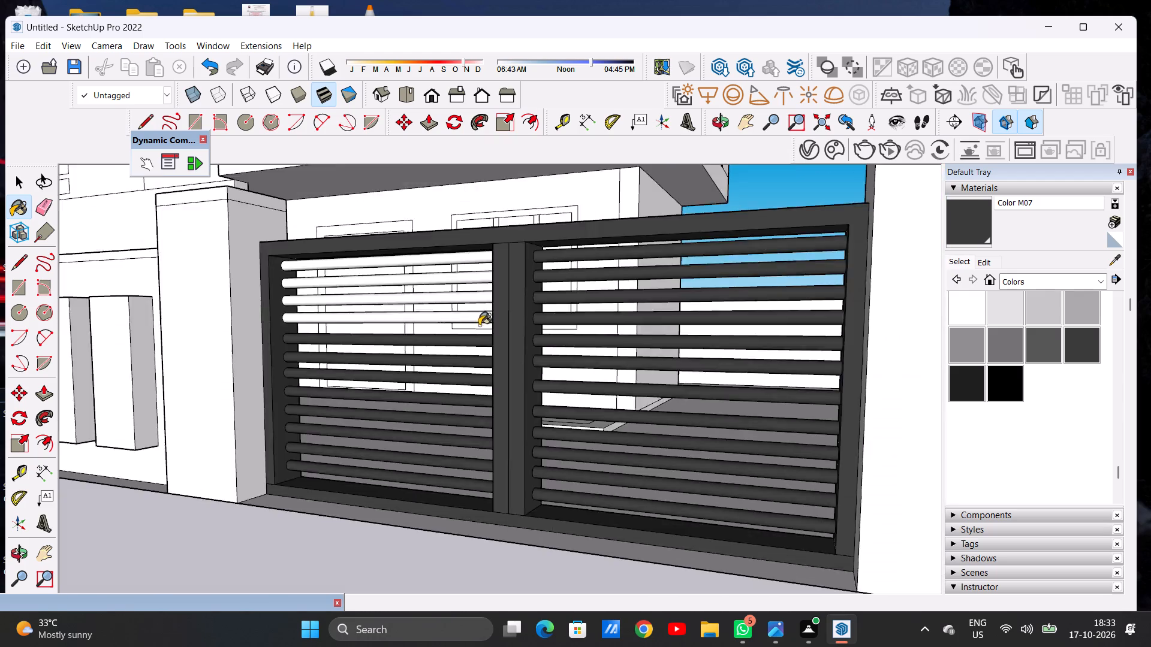
scroll(479, 325, "down", 8)
scroll(474, 305, "up", 10)
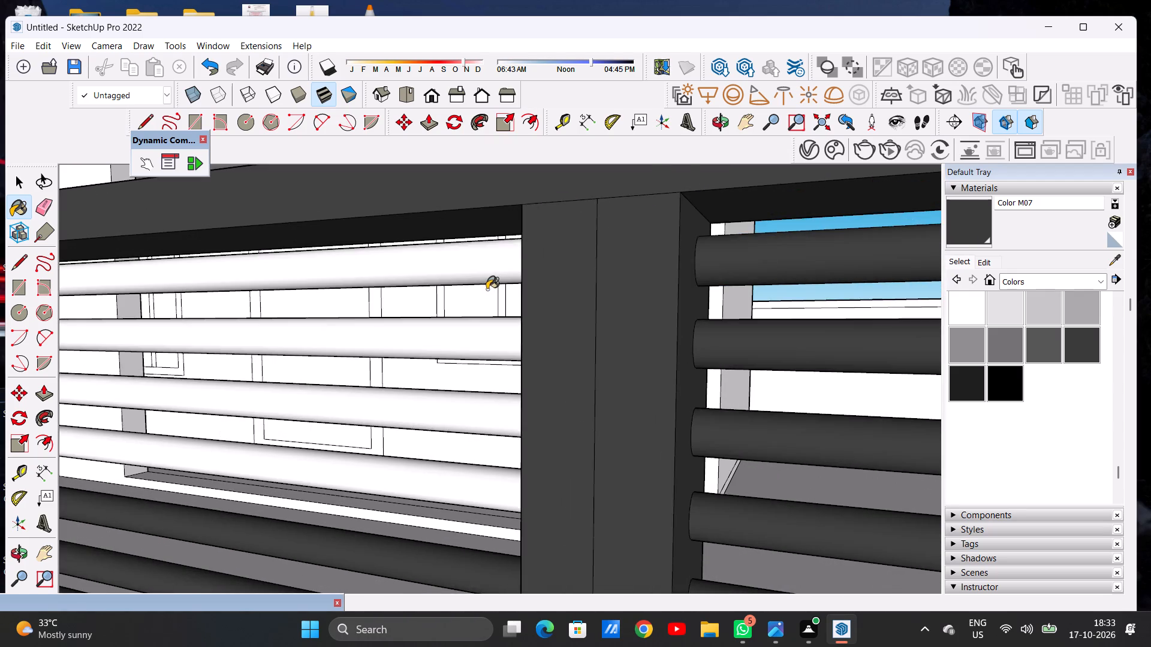
scroll(487, 289, "down", 3)
left_click(483, 282)
left_click(480, 303)
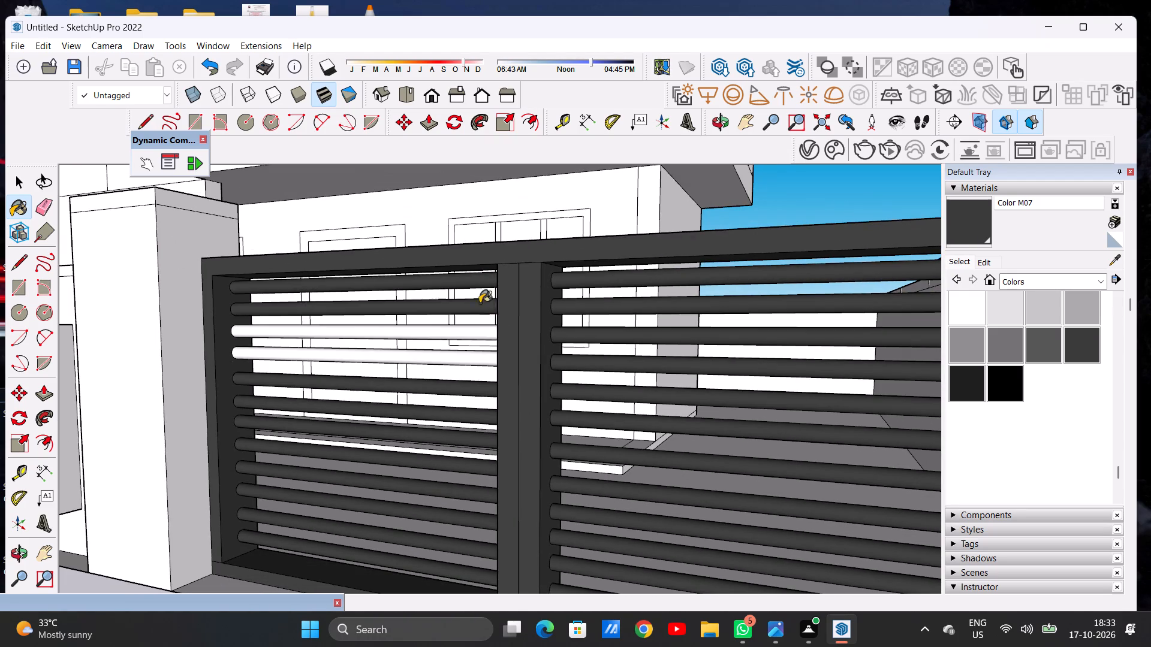
left_click(483, 327)
left_click(481, 358)
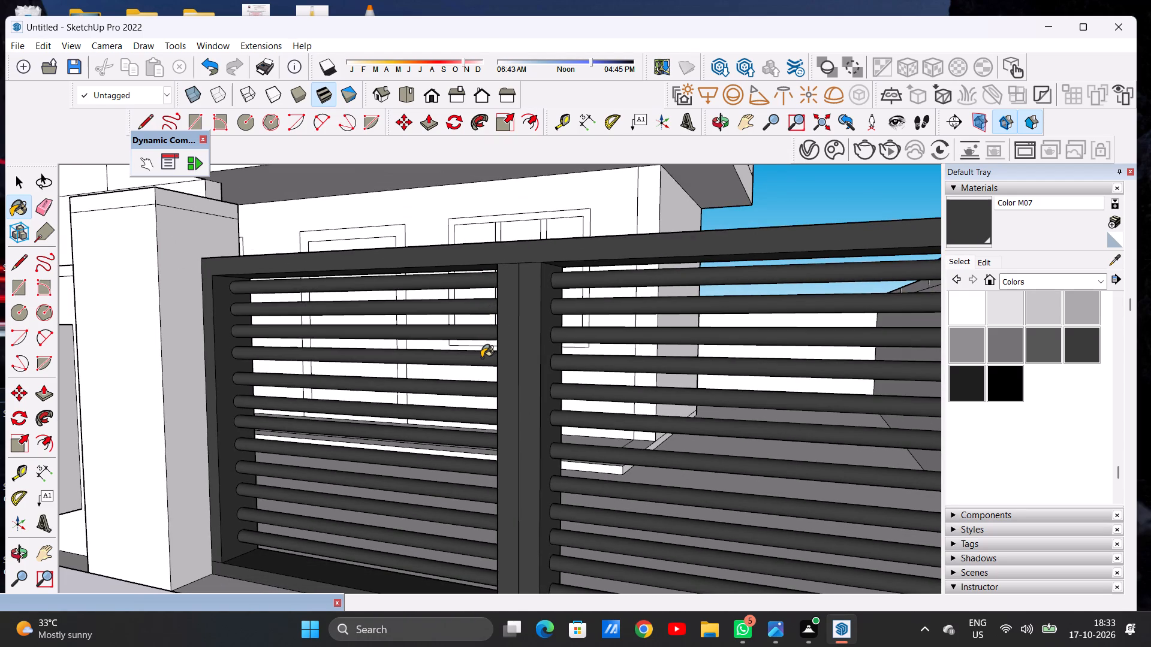
key("space")
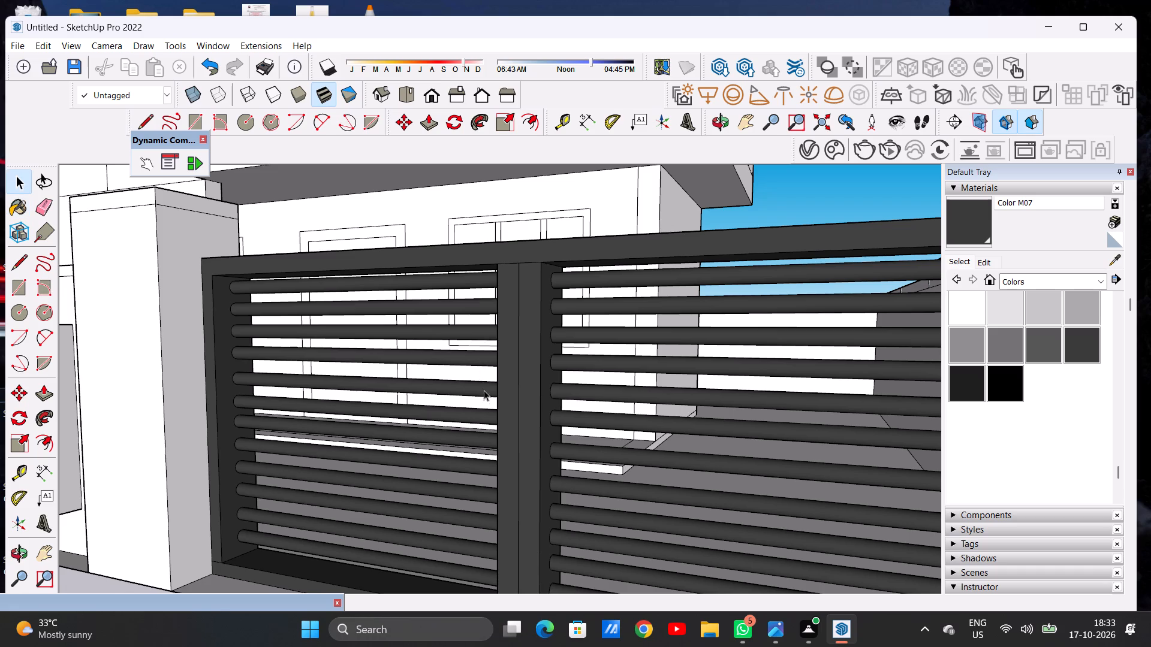
Paint the street-side front face of the single gate's frame with Color M07.
scroll(474, 431, "down", 15)
middle_click_drag(430, 419, 535, 413)
scroll(528, 429, "up", 5)
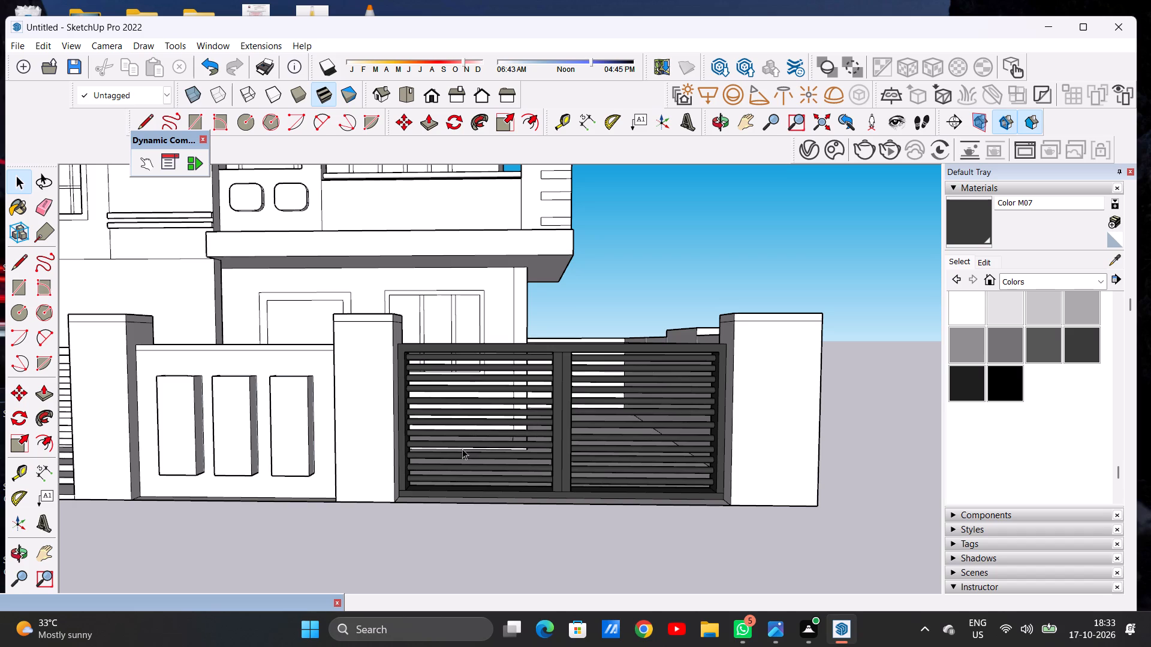
scroll(429, 455, "down", 8)
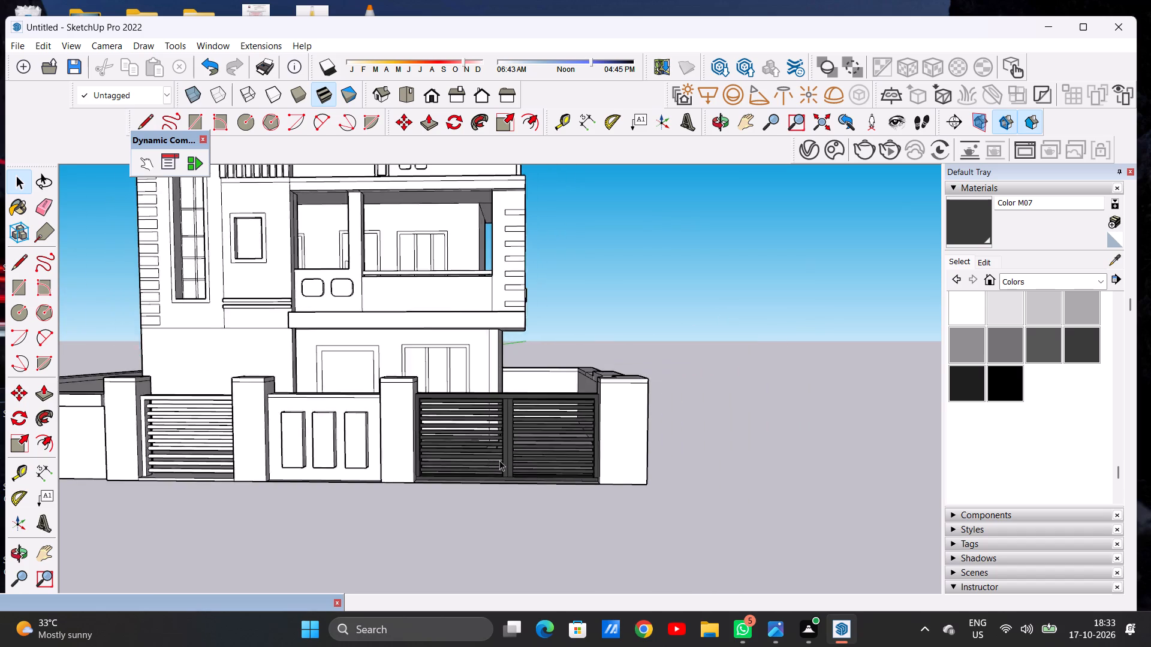
scroll(499, 460, "down", 3)
scroll(312, 435, "up", 7)
middle_click_drag(298, 445, 358, 453)
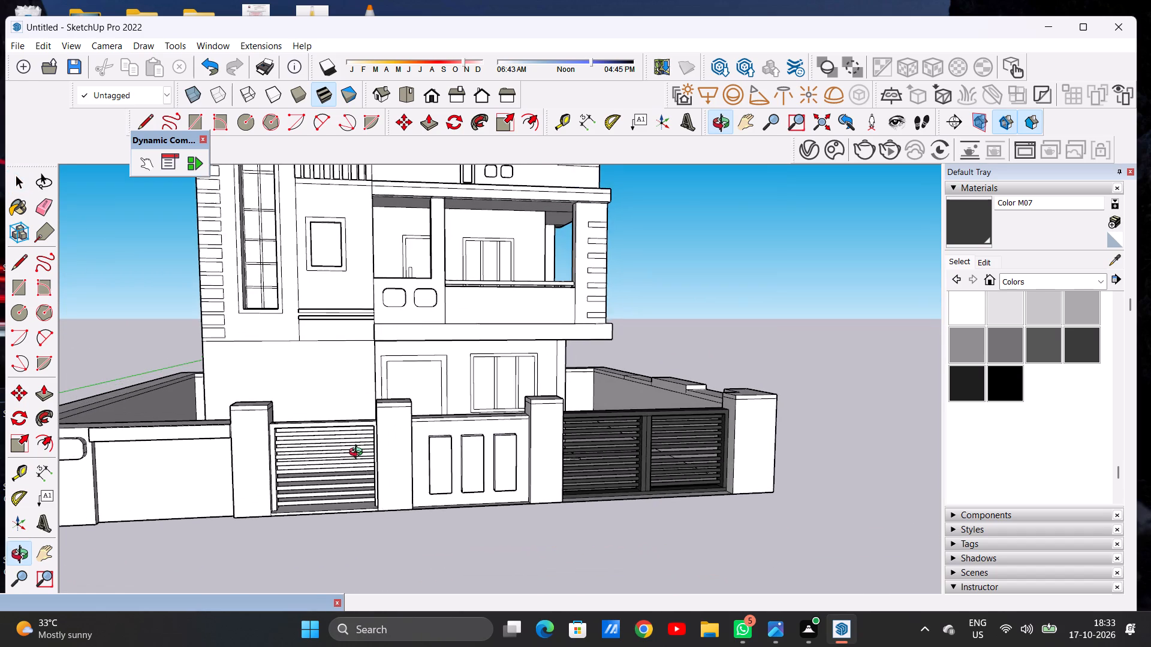
middle_click_drag(358, 453, 355, 446)
scroll(348, 451, "up", 5)
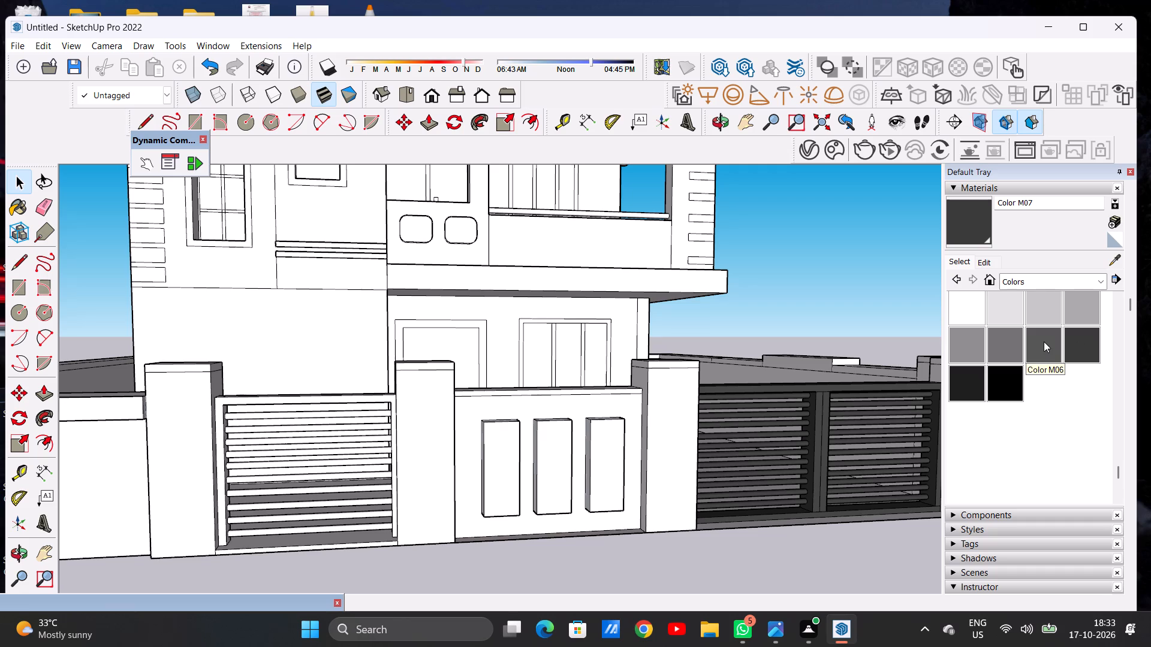
left_click(1095, 346)
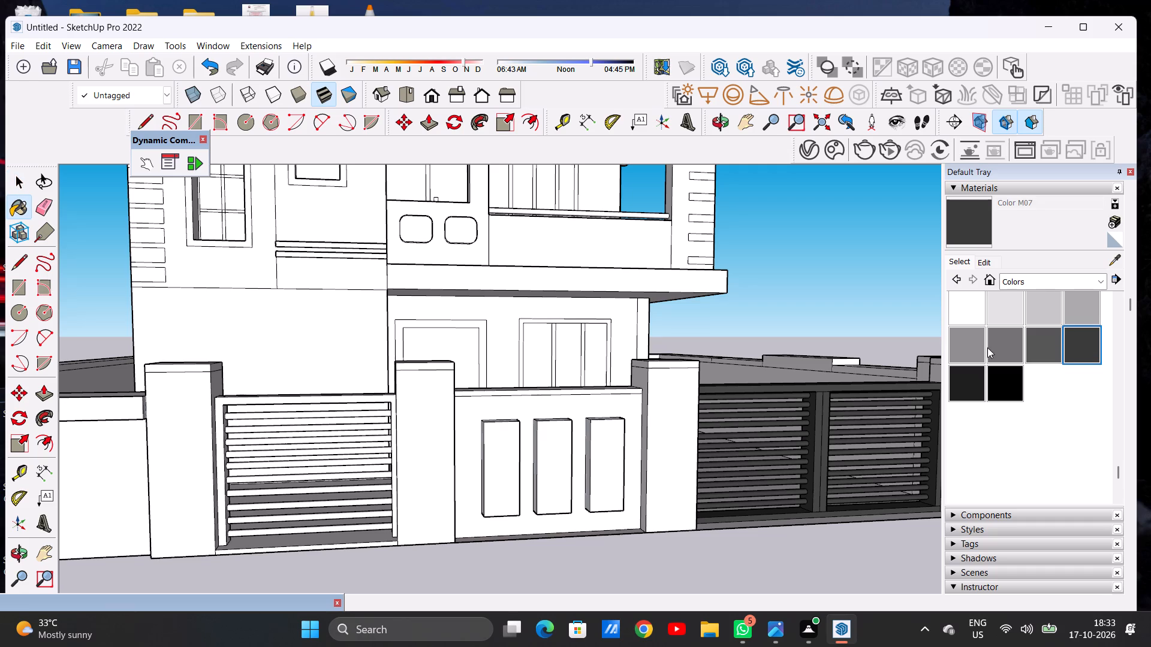
scroll(242, 412, "up", 8)
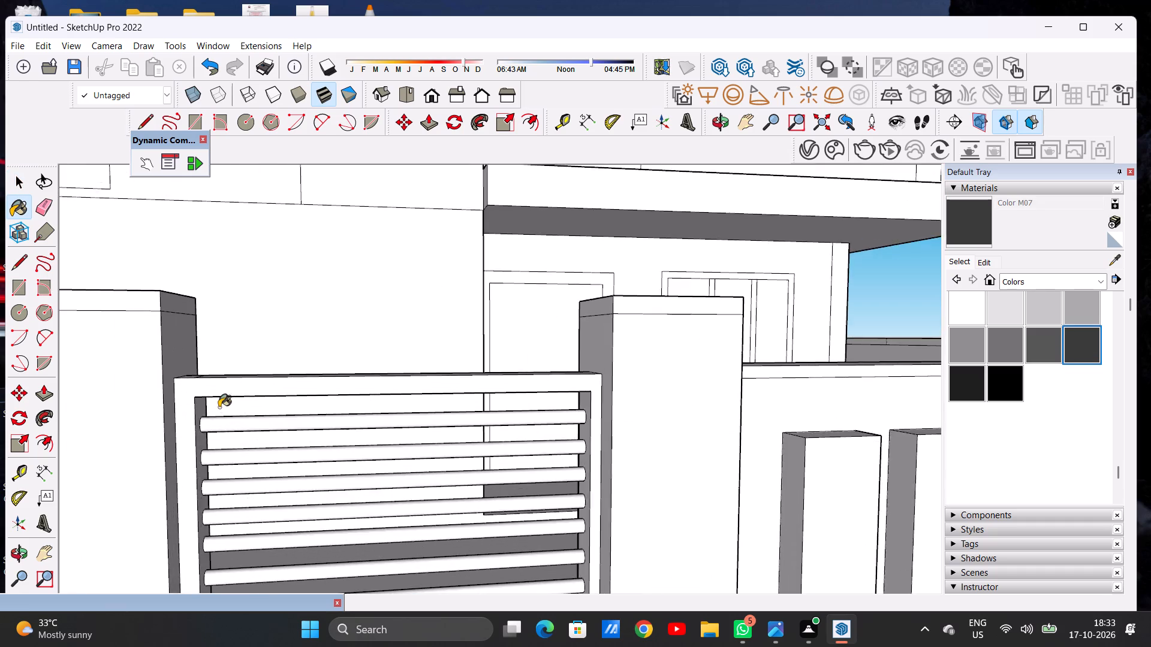
scroll(219, 407, "up", 3)
left_click(269, 308)
Paint the inner faces of both side posts of the single gate's frame with Color M07.
scroll(295, 388, "down", 12)
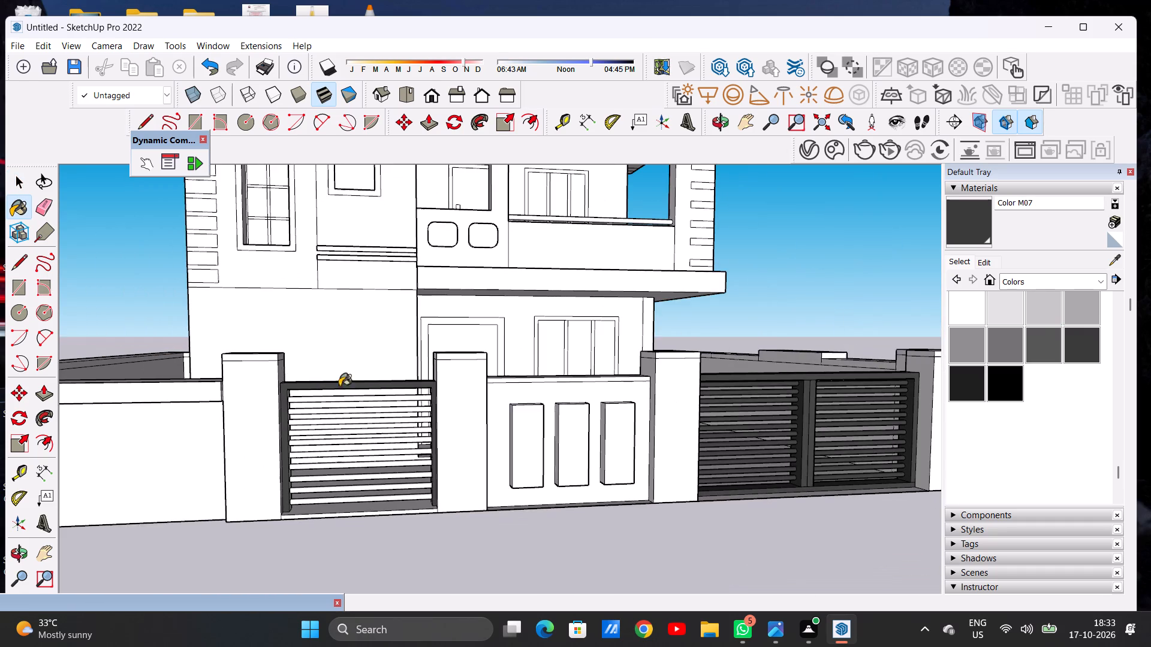
middle_click_drag(450, 380, 506, 368)
scroll(440, 379, "up", 12)
scroll(495, 383, "down", 6)
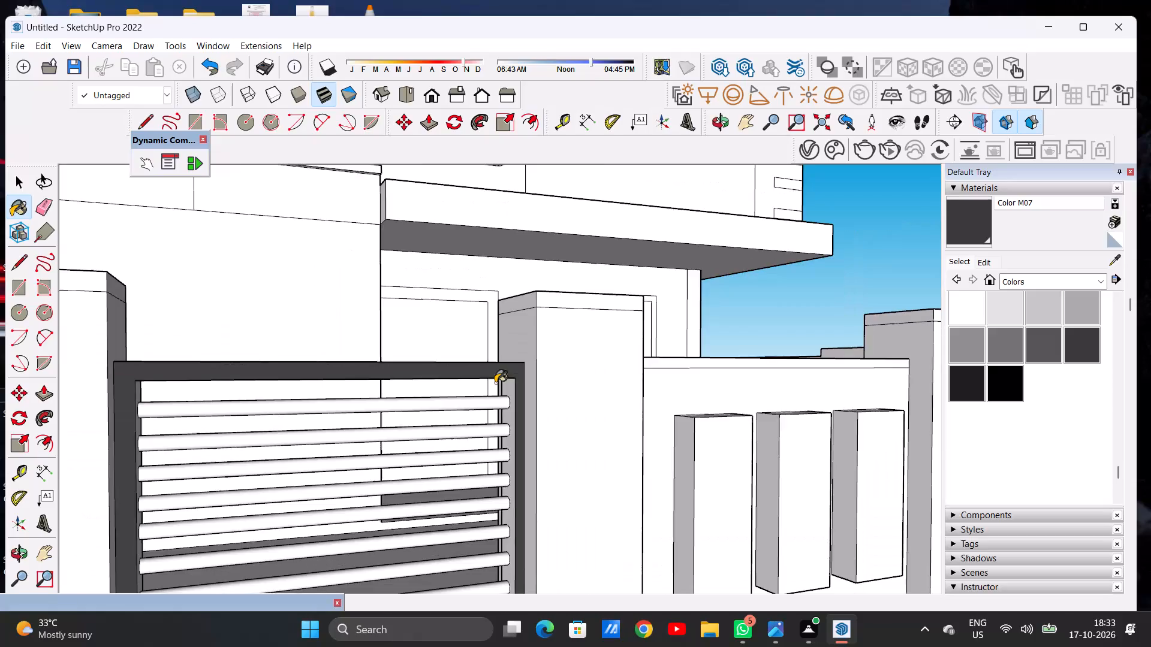
scroll(509, 385, "up", 8)
left_click(516, 389)
scroll(471, 371, "down", 4)
scroll(471, 371, "up", 1)
scroll(471, 371, "down", 10)
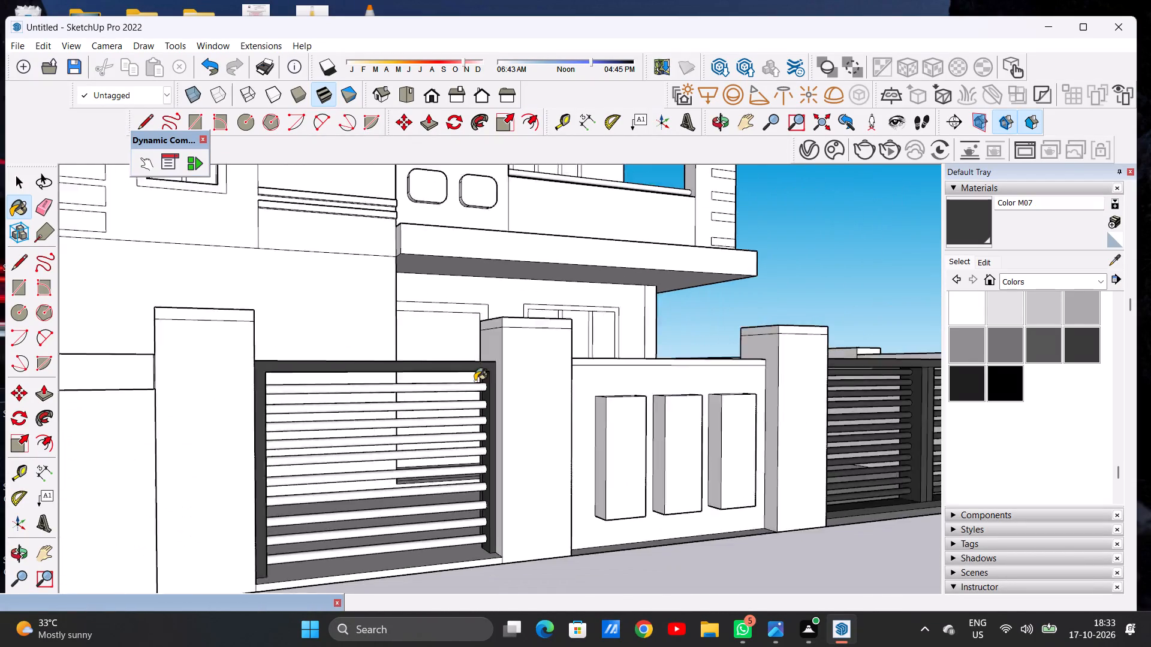
scroll(475, 381, "down", 2)
middle_click_drag(449, 418, 179, 446)
scroll(265, 382, "up", 15)
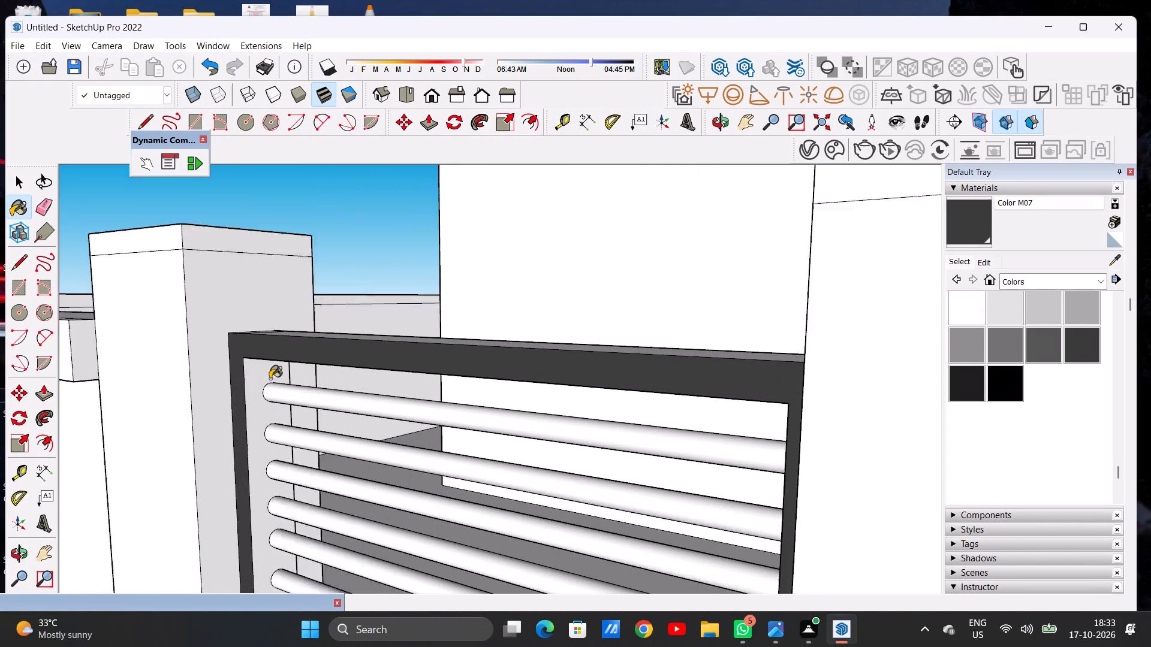
scroll(270, 379, "up", 2)
left_click(253, 379)
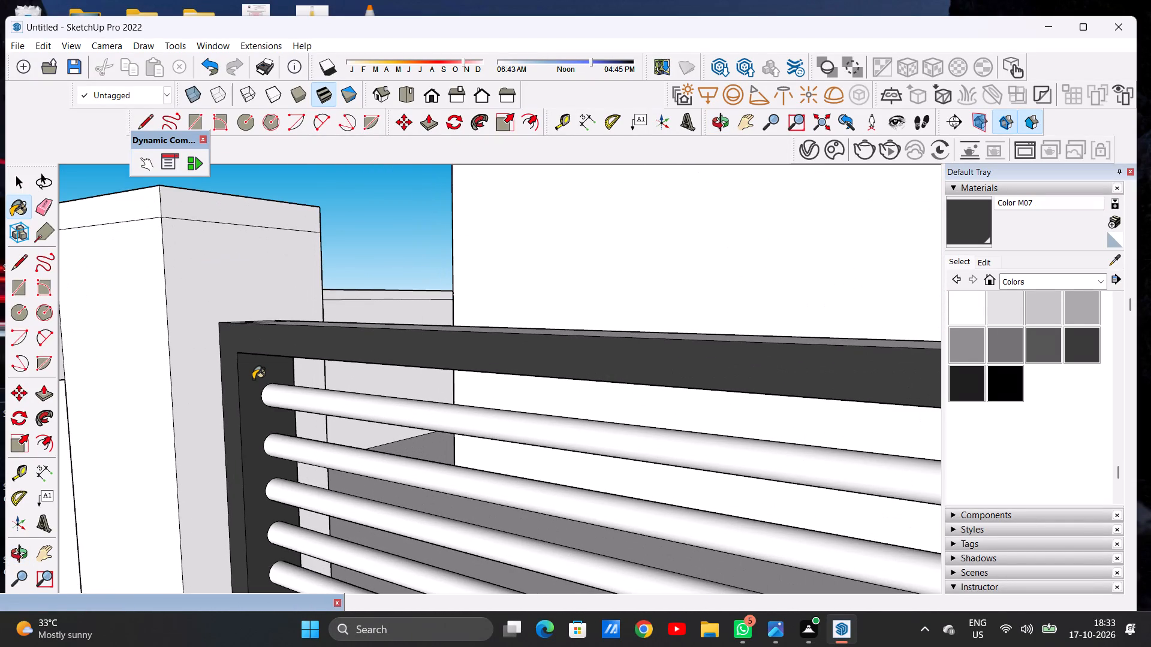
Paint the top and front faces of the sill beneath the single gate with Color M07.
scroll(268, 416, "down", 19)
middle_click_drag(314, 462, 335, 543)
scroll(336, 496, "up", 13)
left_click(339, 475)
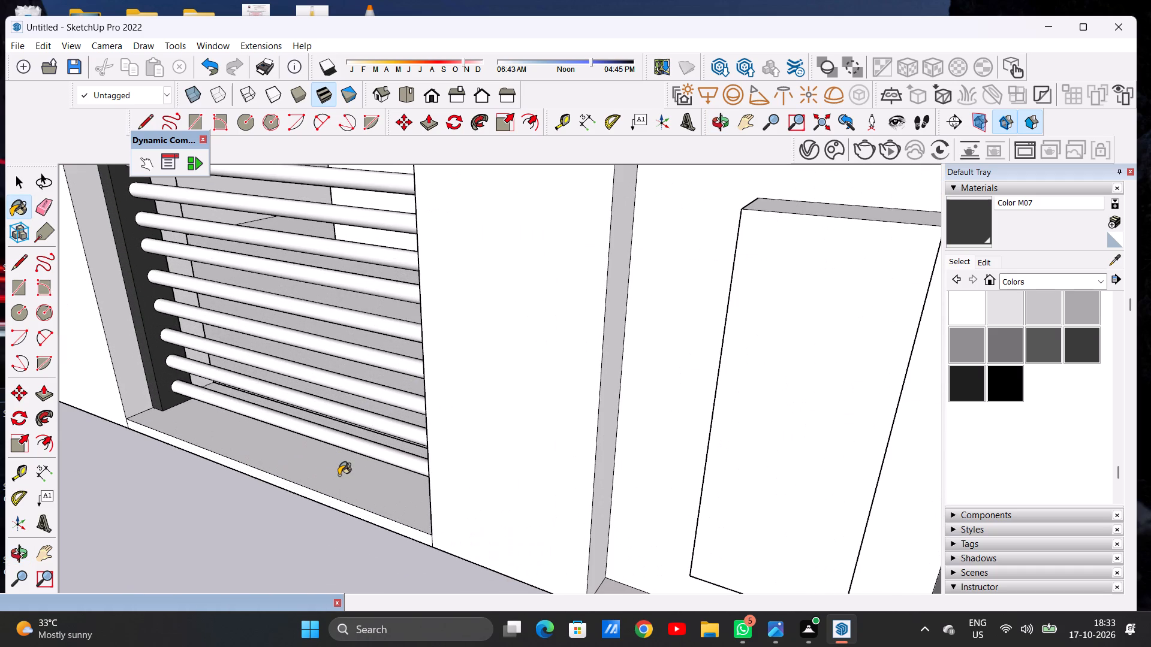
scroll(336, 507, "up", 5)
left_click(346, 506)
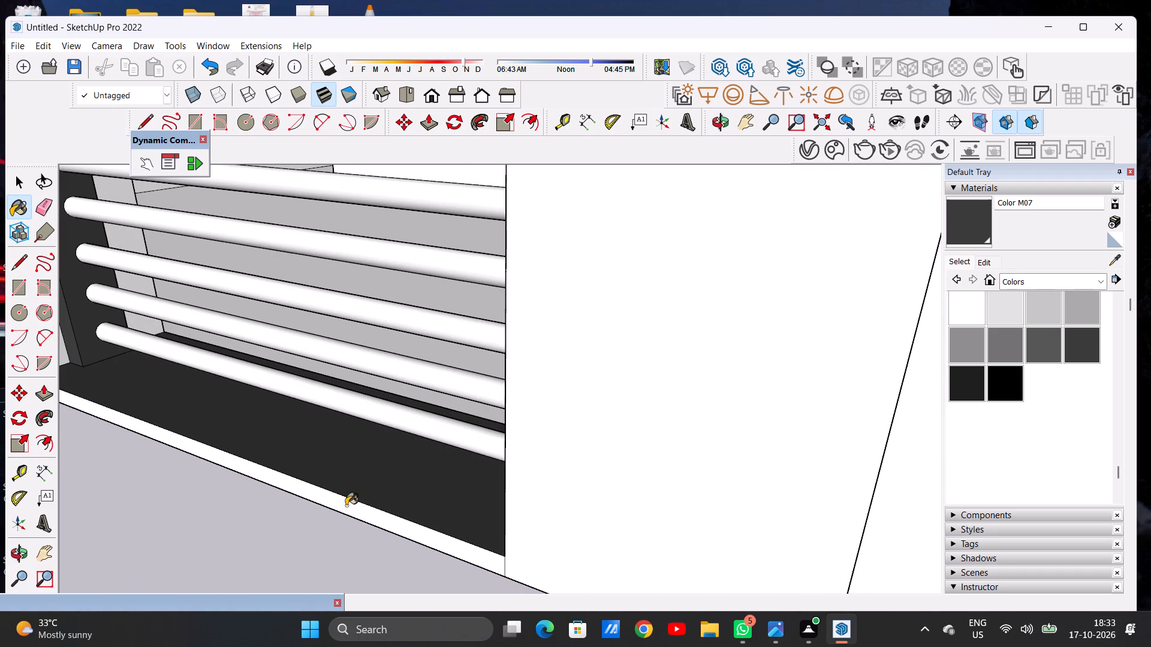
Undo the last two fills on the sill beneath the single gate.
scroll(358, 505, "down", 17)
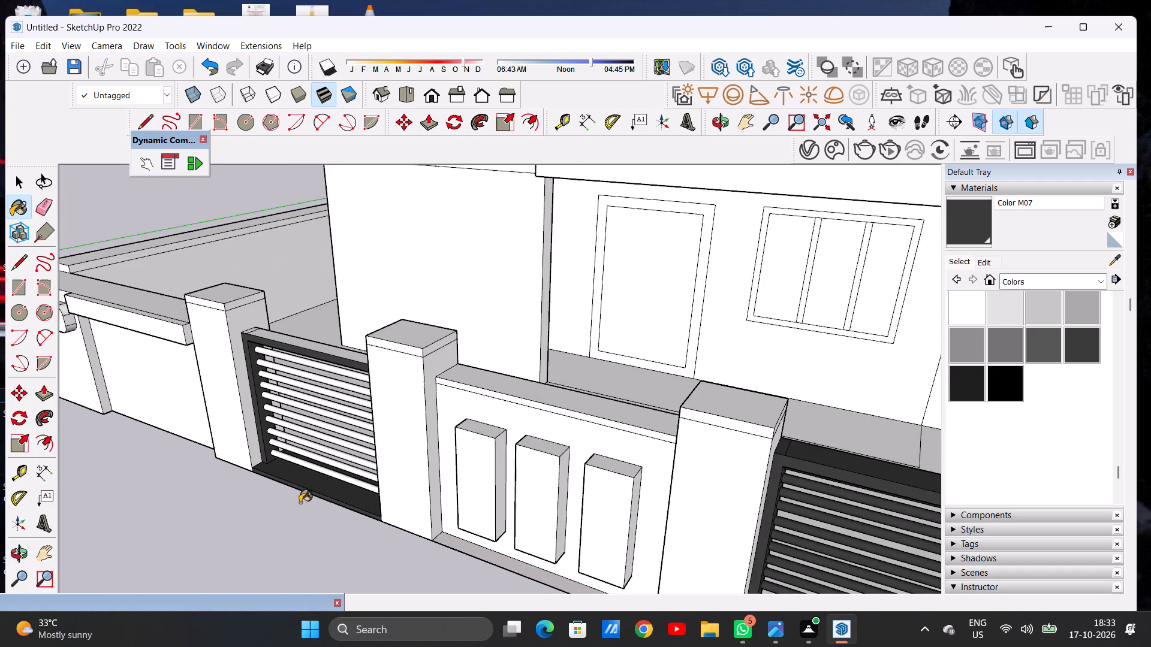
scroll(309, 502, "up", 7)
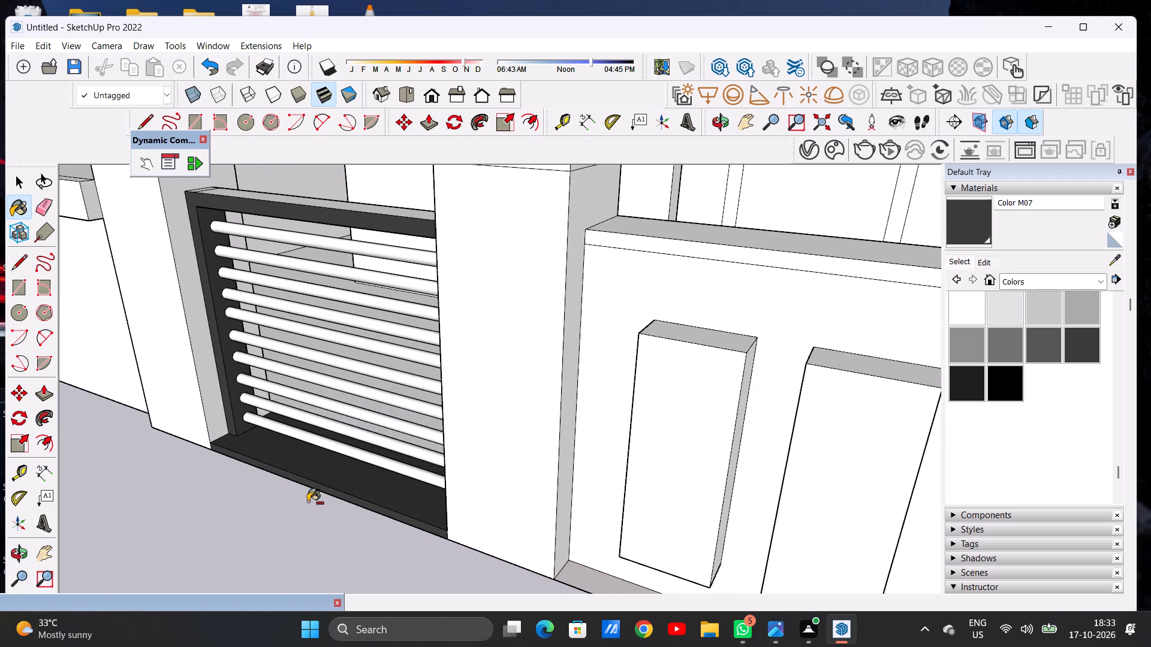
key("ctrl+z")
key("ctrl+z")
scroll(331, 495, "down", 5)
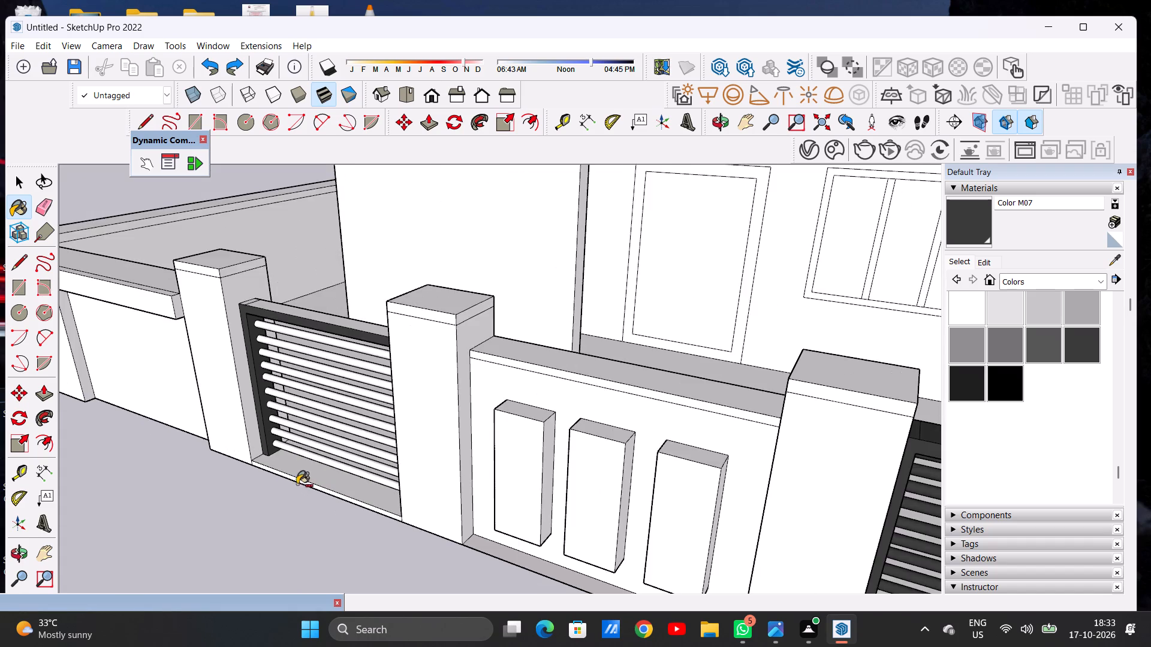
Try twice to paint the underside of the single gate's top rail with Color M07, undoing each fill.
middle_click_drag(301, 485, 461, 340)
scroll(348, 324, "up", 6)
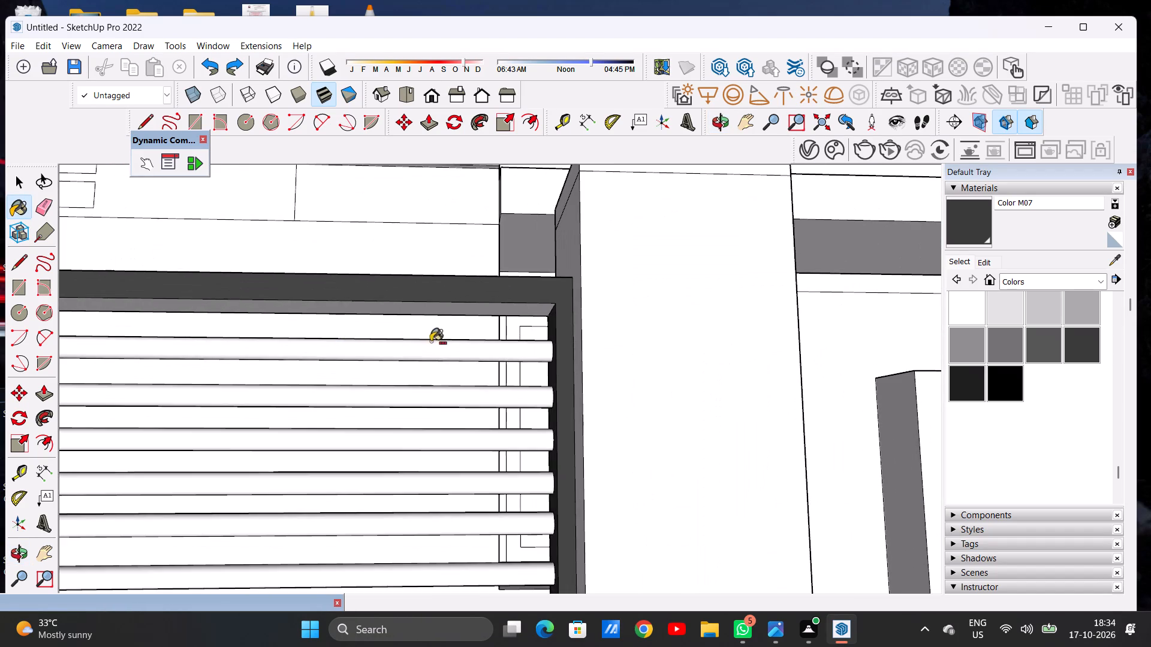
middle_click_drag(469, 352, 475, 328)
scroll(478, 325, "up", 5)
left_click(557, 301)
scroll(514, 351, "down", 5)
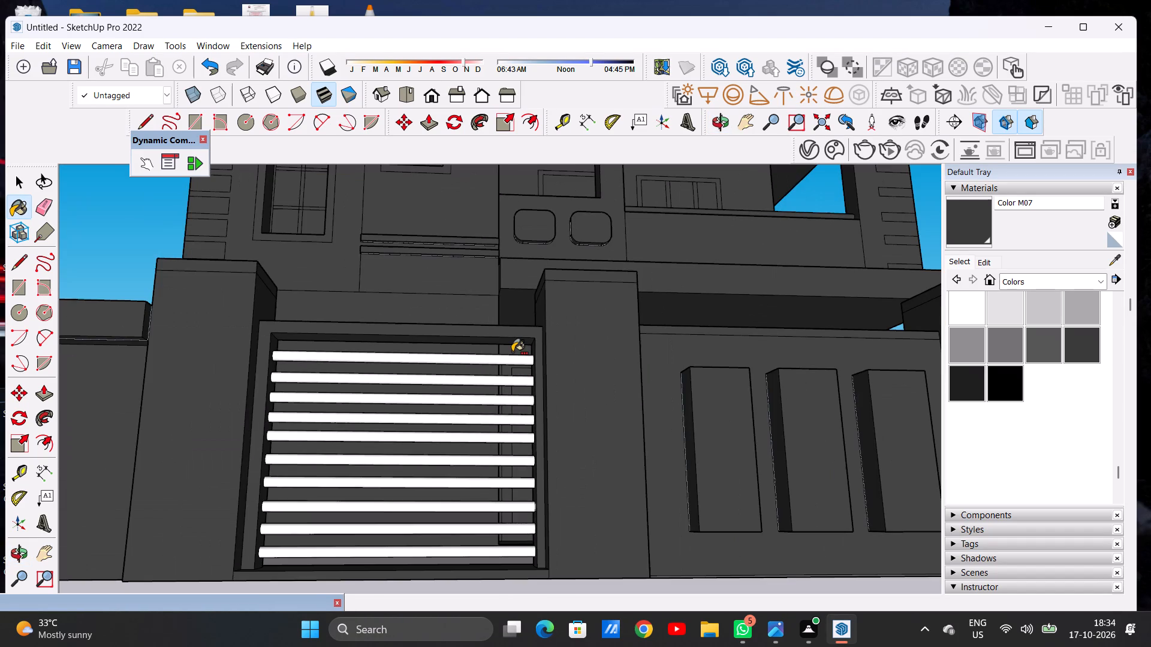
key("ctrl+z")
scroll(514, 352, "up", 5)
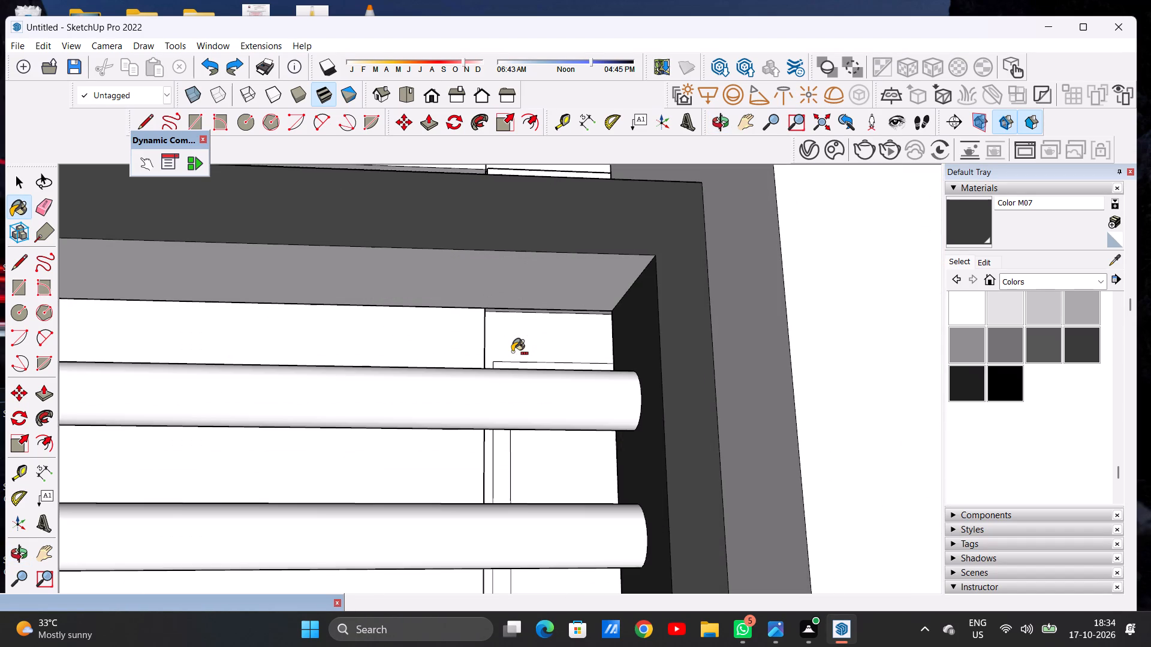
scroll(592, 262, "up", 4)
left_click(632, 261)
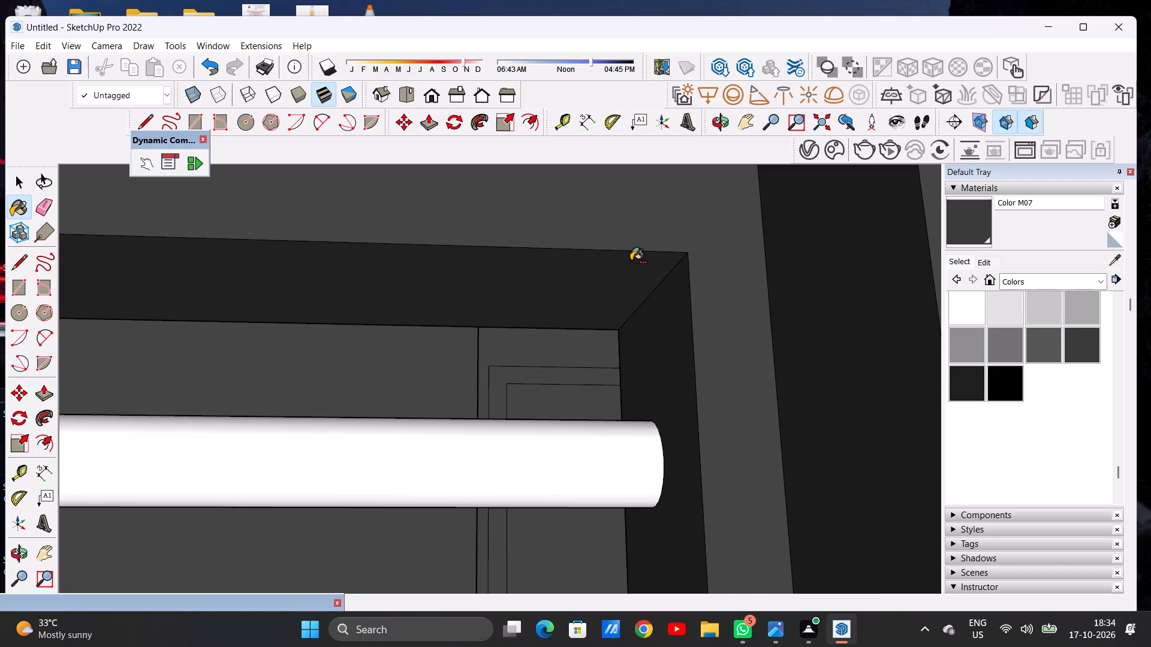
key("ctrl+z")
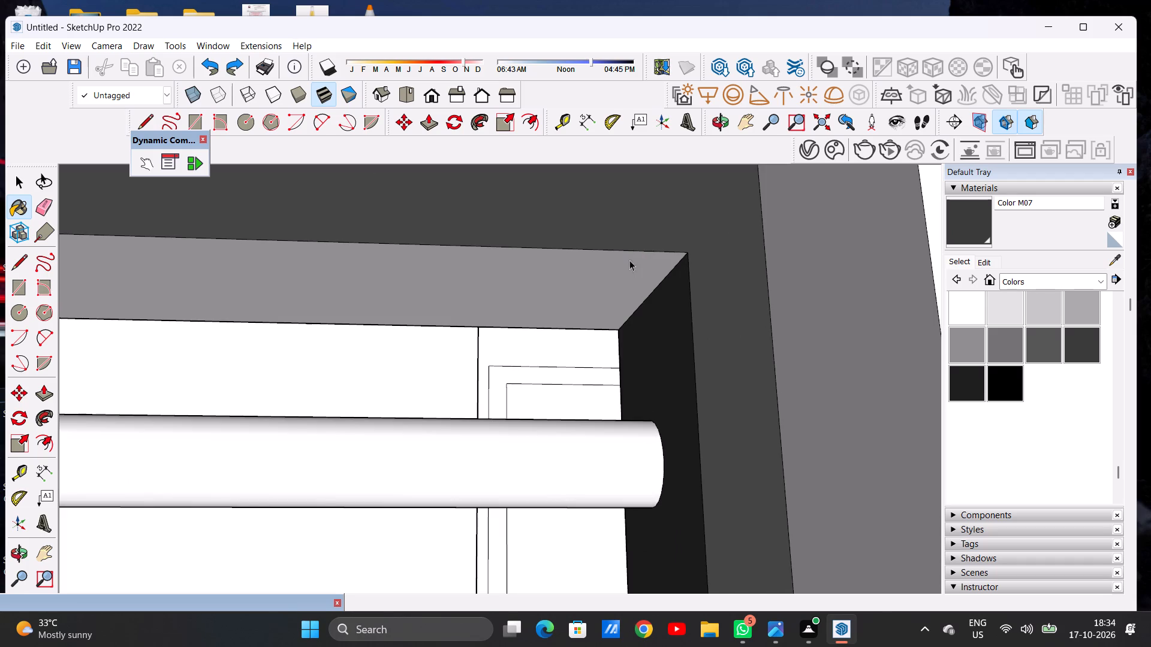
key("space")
Paint the underside of the single gate's top rail with Color M07.
scroll(567, 337, "down", 14)
middle_click_drag(536, 371, 671, 463)
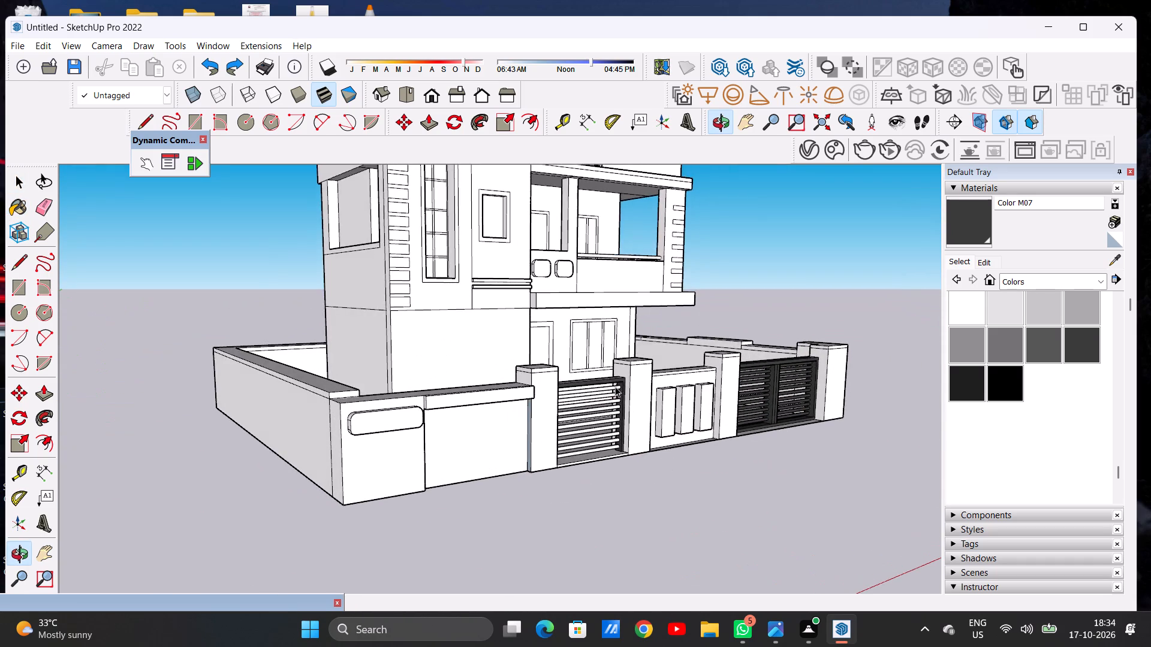
scroll(608, 365, "up", 8)
middle_click_drag(655, 449, 625, 310)
scroll(665, 451, "up", 2)
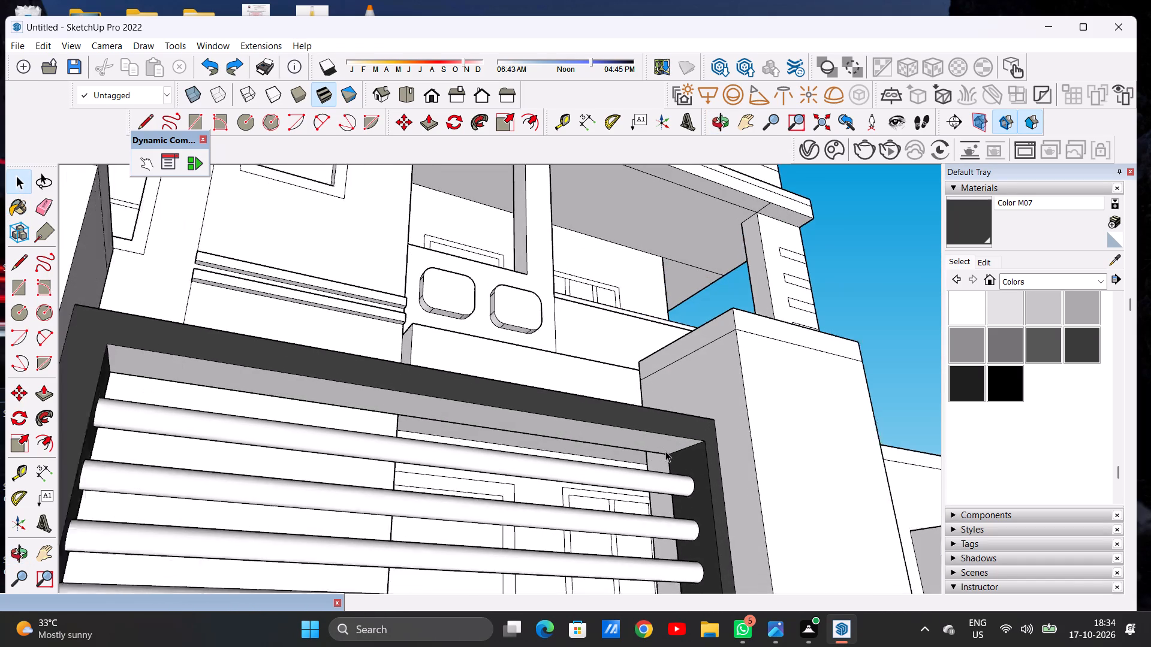
scroll(665, 451, "up", 2)
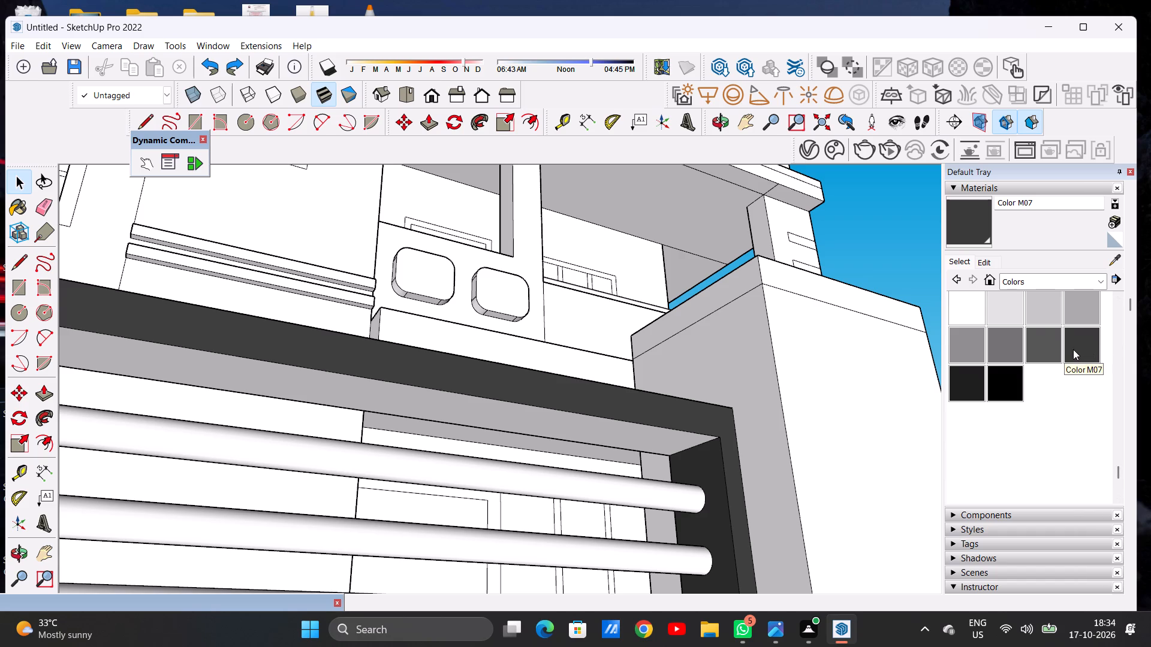
left_click(1073, 349)
left_click(619, 429)
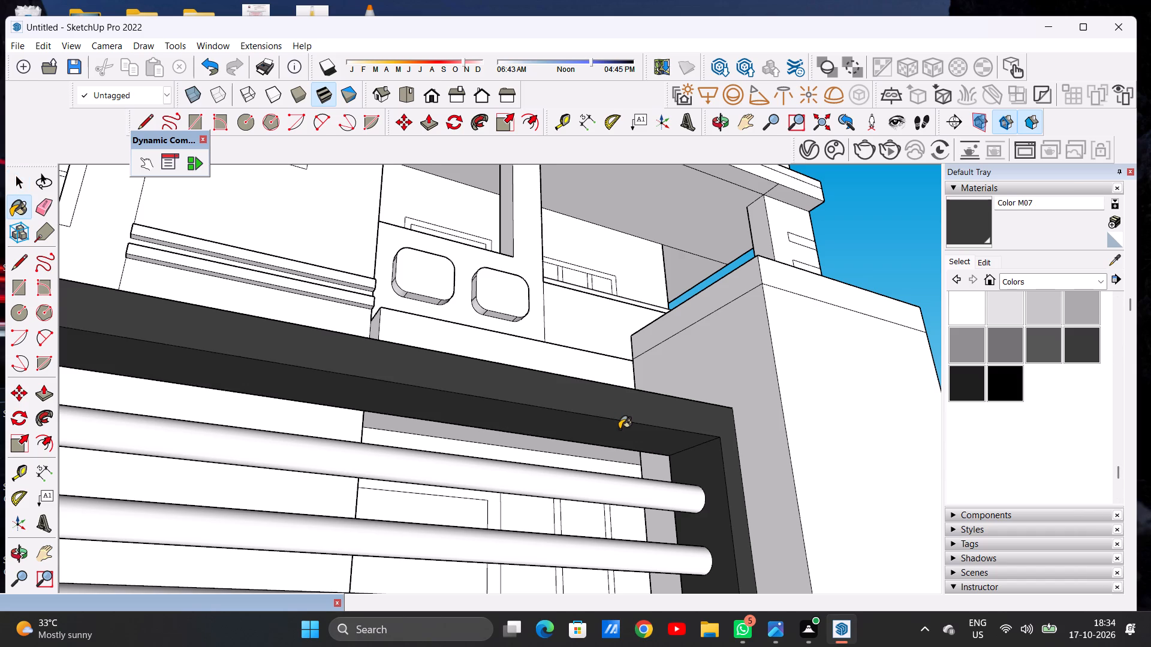
Paint the top faces of the single gate's frame, the post end and the rail, with Color M07.
scroll(619, 424, "down", 12)
middle_click_drag(520, 424, 429, 515)
middle_click(429, 515)
scroll(538, 432, "down", 11)
middle_click_drag(493, 489, 471, 608)
scroll(471, 506, "up", 11)
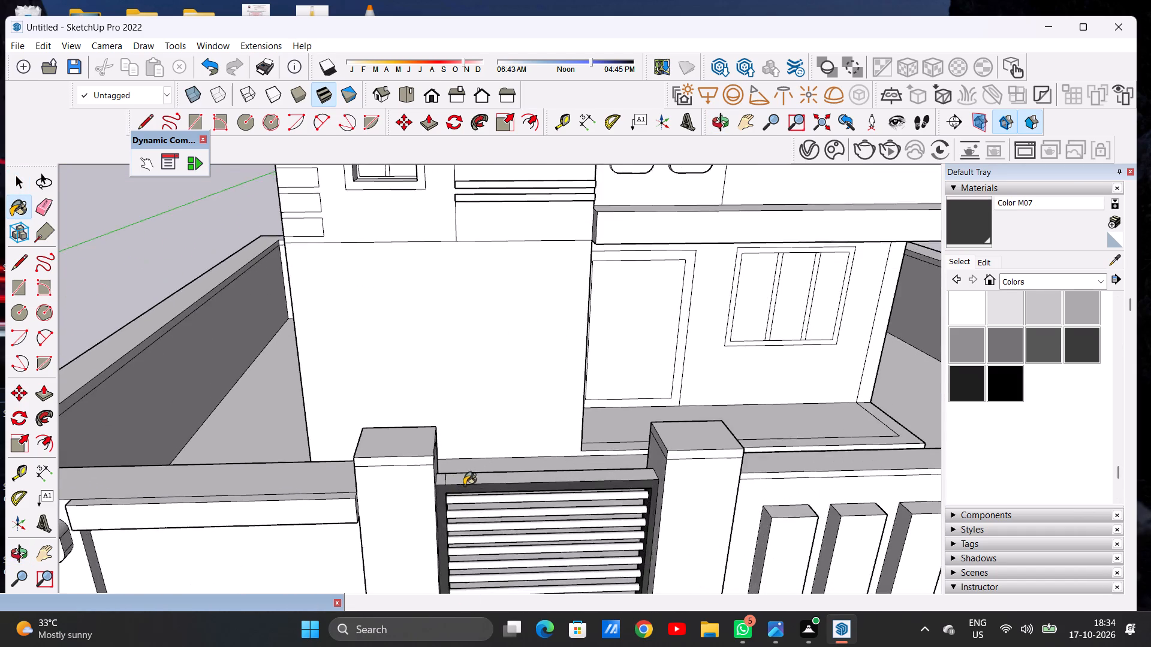
scroll(464, 485, "up", 14)
left_click(408, 474)
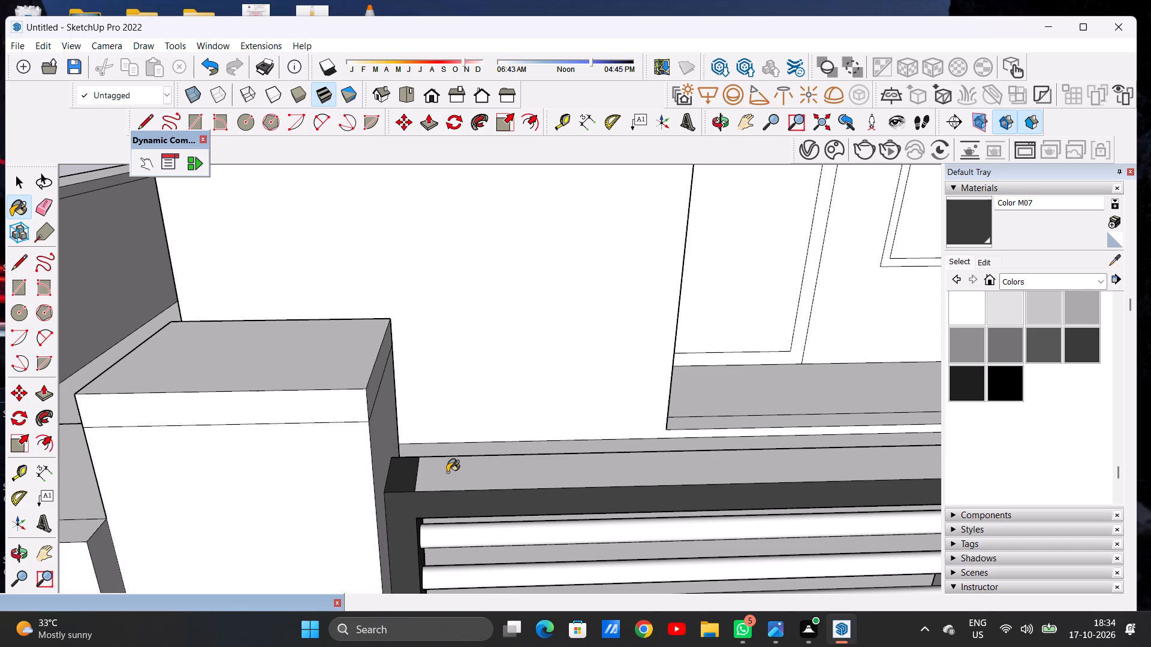
left_click(447, 472)
Paint the house-side faces of the single gate's top rail and far post with Color M07.
scroll(429, 488, "down", 18)
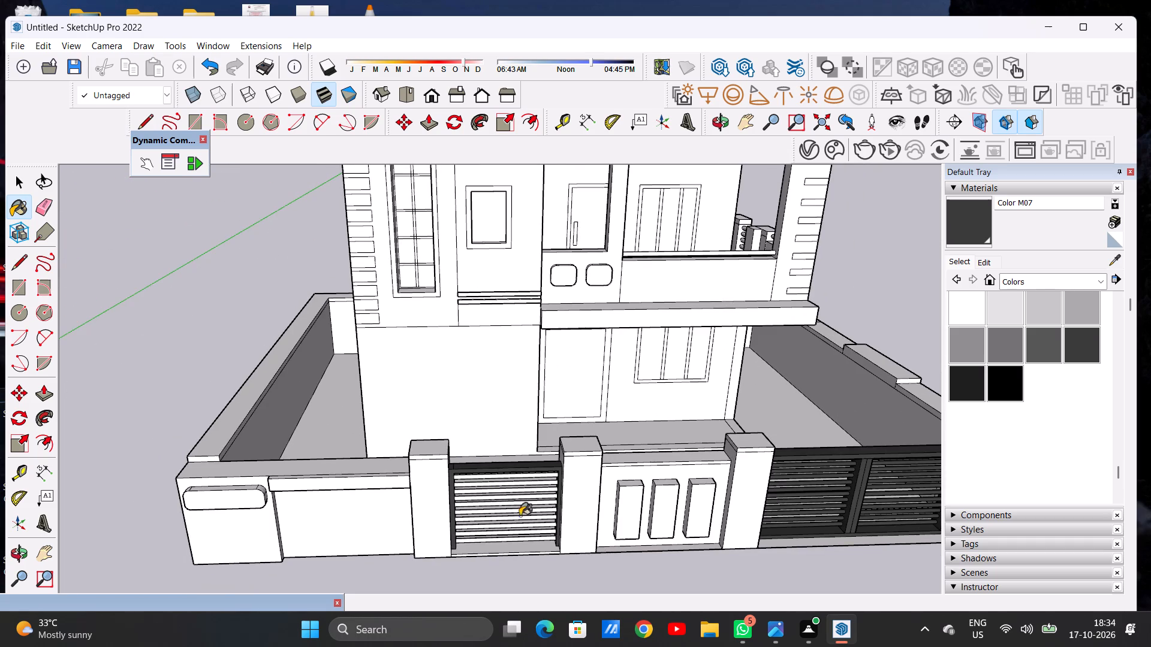
scroll(523, 552, "up", 5)
middle_click_drag(590, 446, 179, 465)
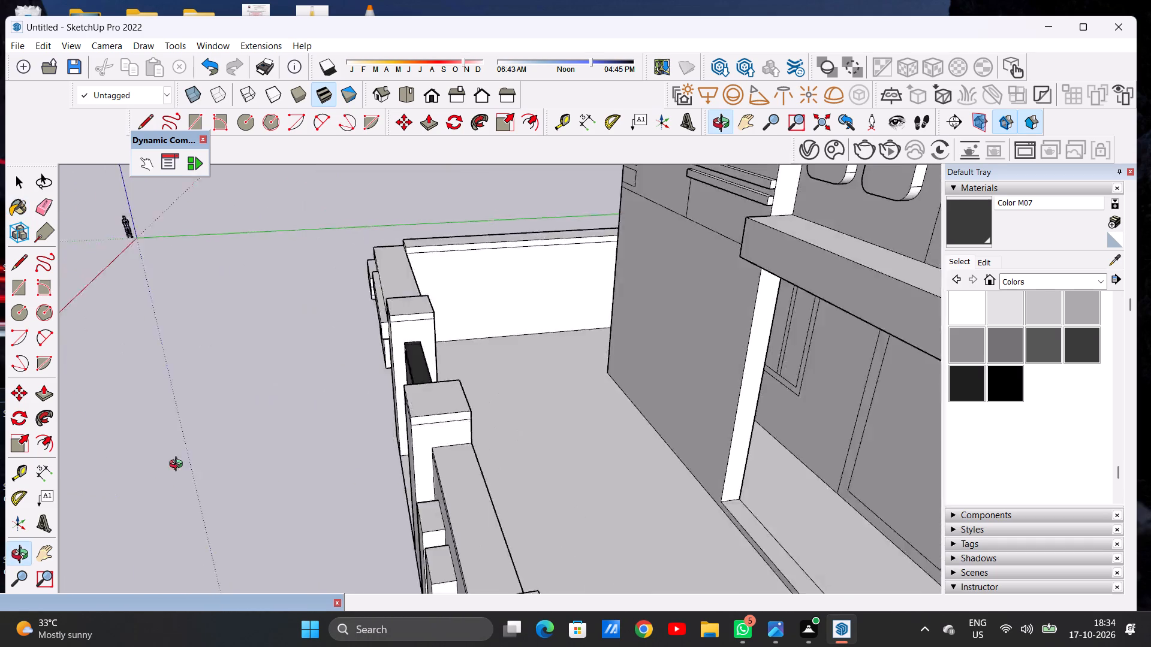
middle_click_drag(179, 465, 126, 465)
middle_click_drag(493, 418, 465, 404)
scroll(450, 367, "up", 12)
left_click(408, 356)
scroll(485, 294, "up", 3)
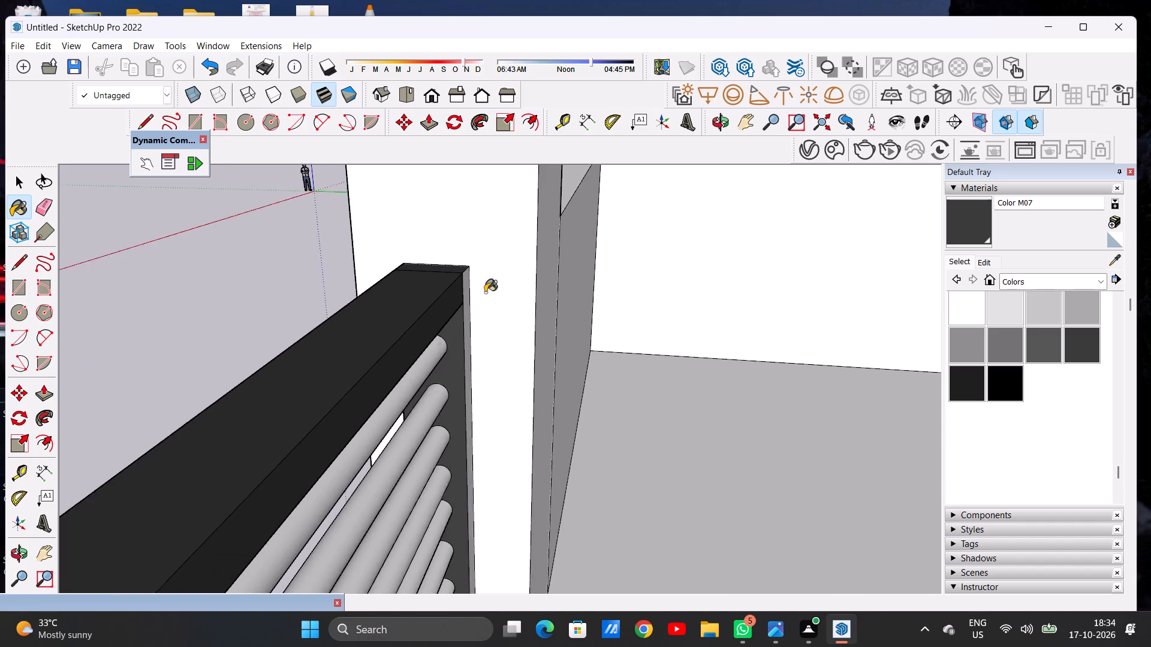
scroll(485, 292, "up", 5)
scroll(454, 306, "down", 1)
scroll(454, 306, "up", 2)
left_click(464, 291)
scroll(458, 336, "down", 18)
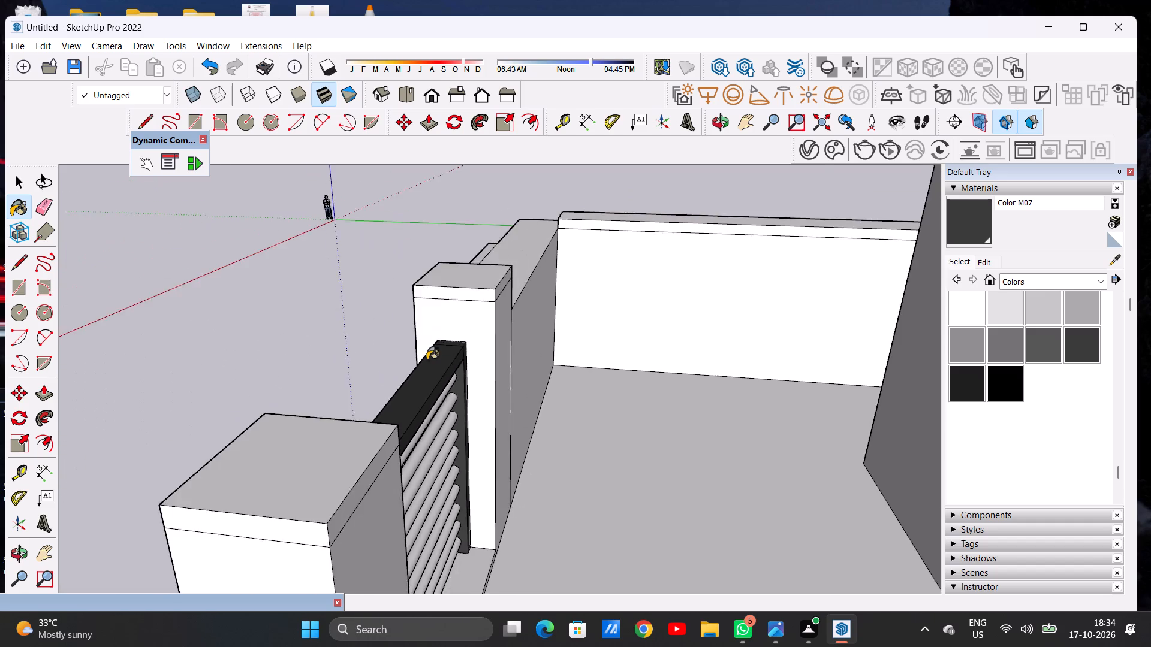
Paint the upper horizontal bars of the single gate with Color M07.
scroll(427, 360, "down", 3)
middle_click_drag(457, 443, 599, 428)
middle_click(600, 428)
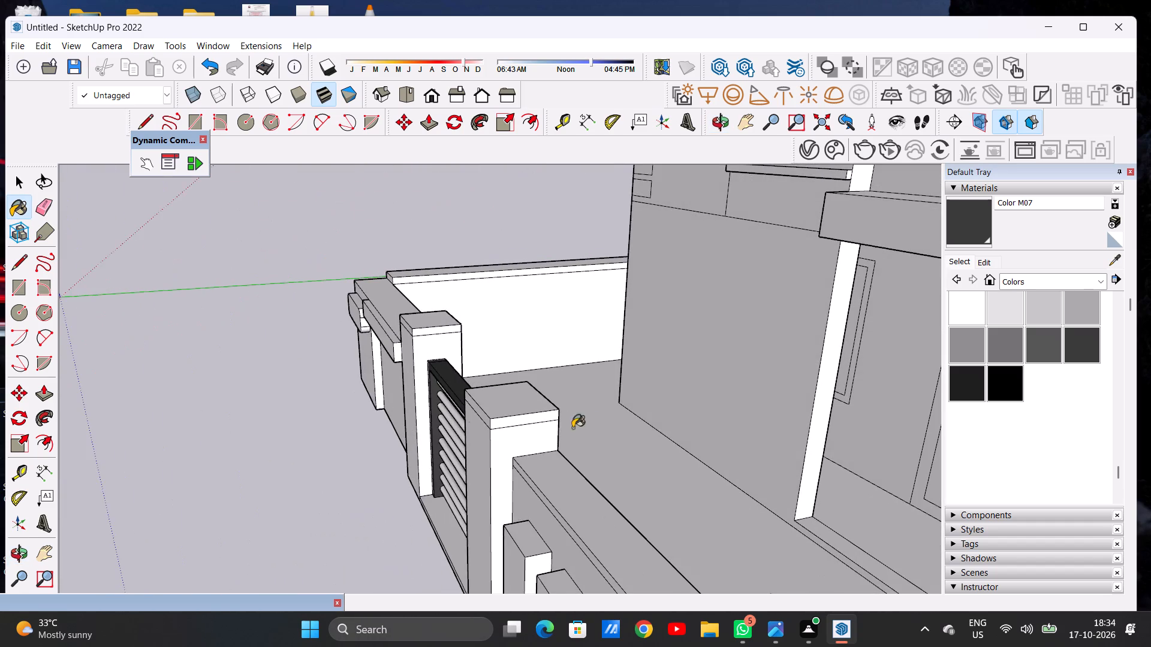
middle_click_drag(387, 424, 689, 427)
middle_click_drag(358, 361, 860, 378)
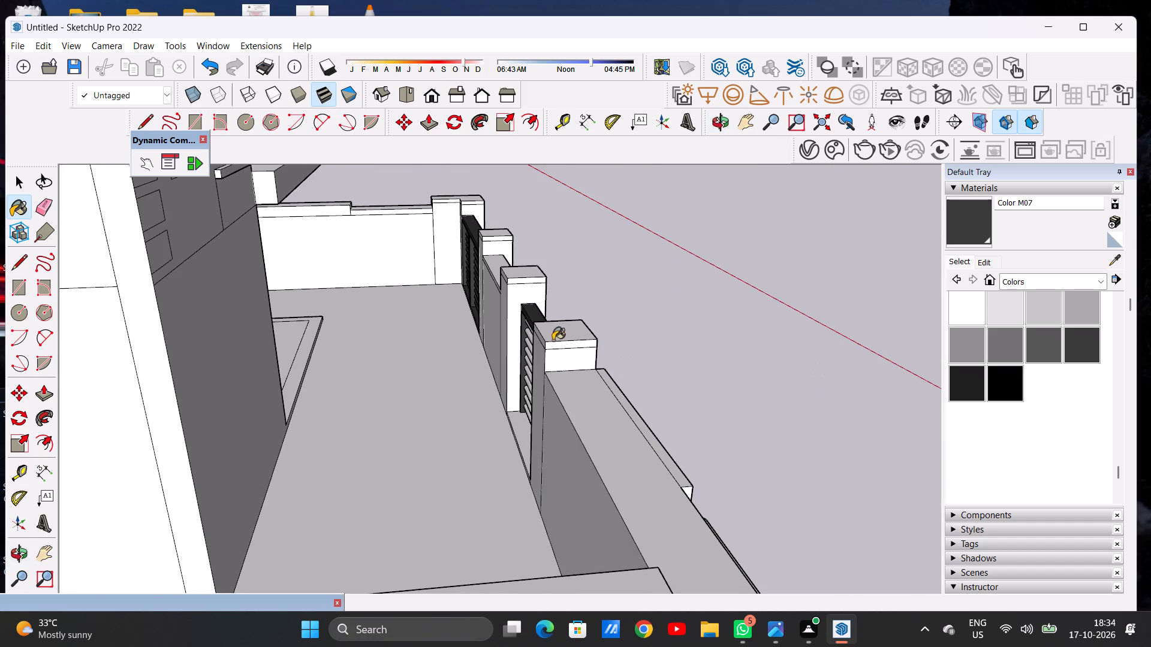
scroll(550, 335, "up", 10)
scroll(511, 314, "down", 1)
scroll(511, 314, "up", 11)
middle_click_drag(494, 301, 320, 348)
scroll(454, 383, "down", 14)
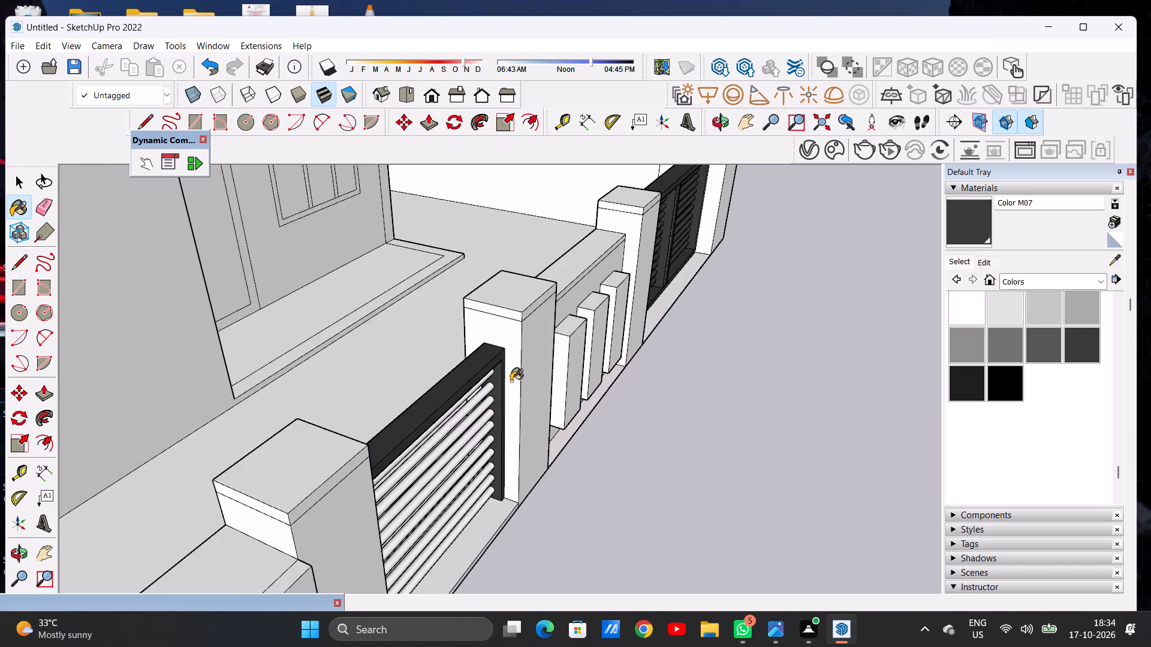
scroll(511, 381, "down", 7)
middle_click_drag(539, 448, 416, 422)
scroll(403, 379, "up", 13)
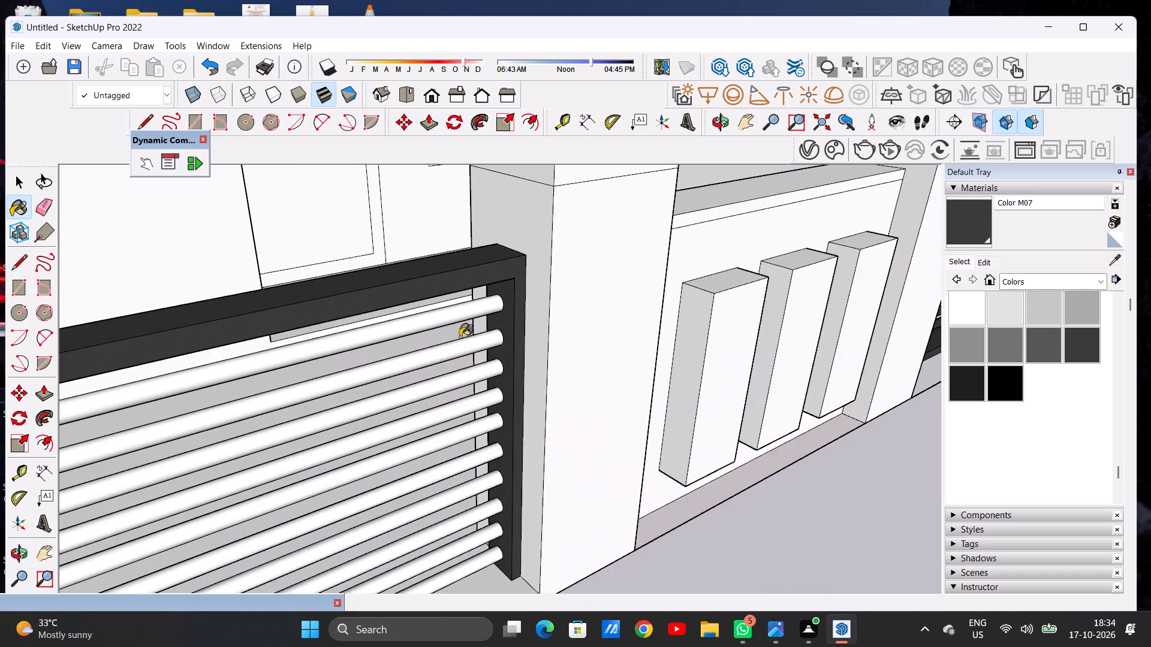
scroll(460, 337, "up", 6)
scroll(487, 328, "down", 8)
middle_click_drag(502, 376, 513, 331)
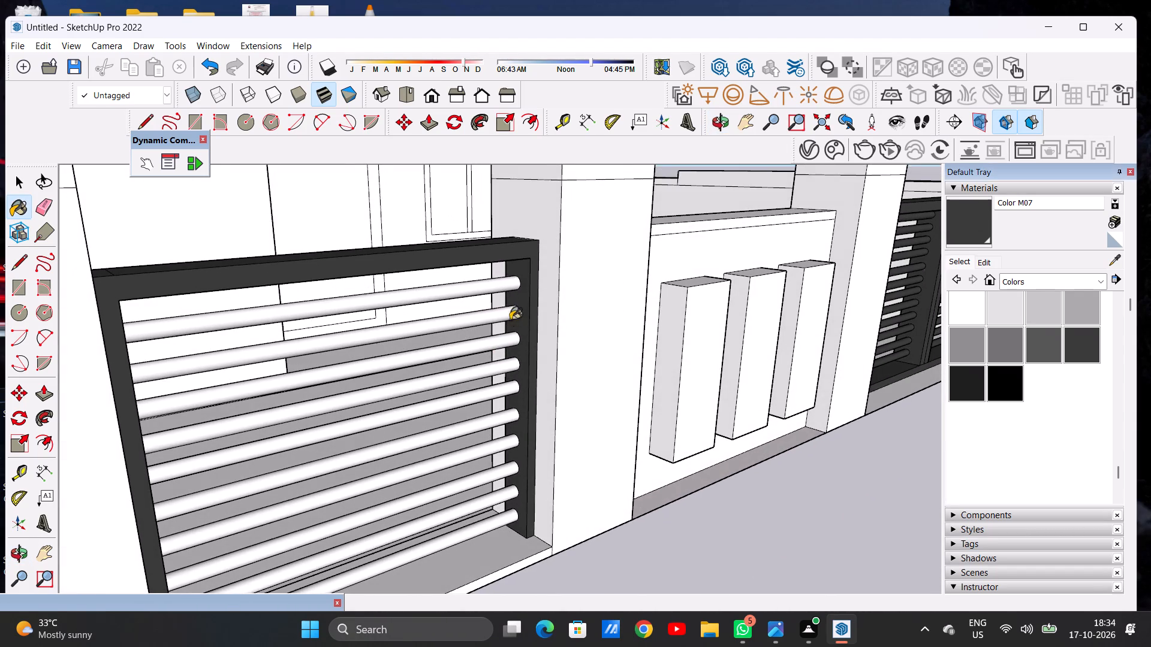
scroll(507, 284, "up", 3)
left_click(507, 284)
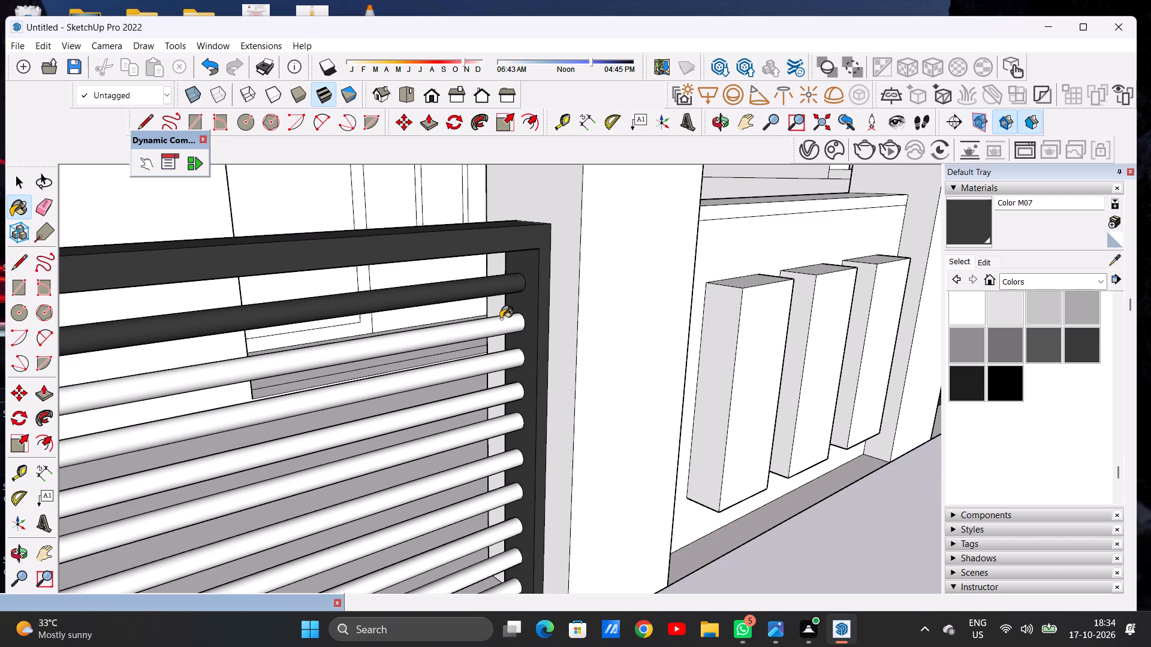
left_click(501, 319)
scroll(508, 412, "up", 6)
left_click(502, 312)
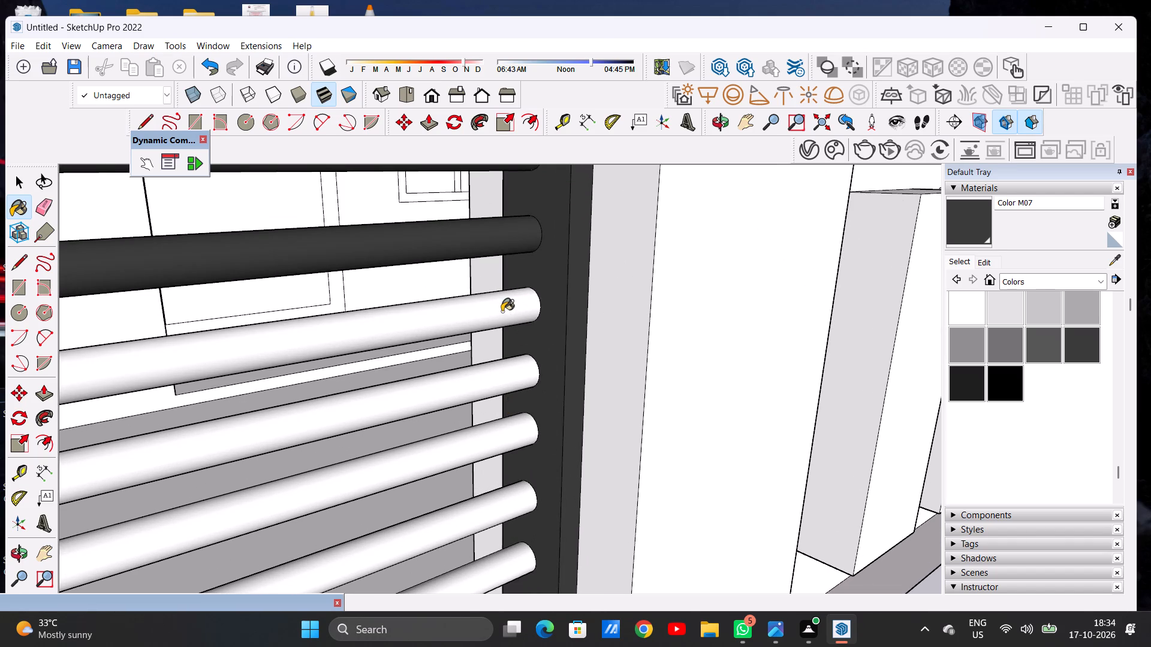
left_click(484, 374)
left_click(516, 425)
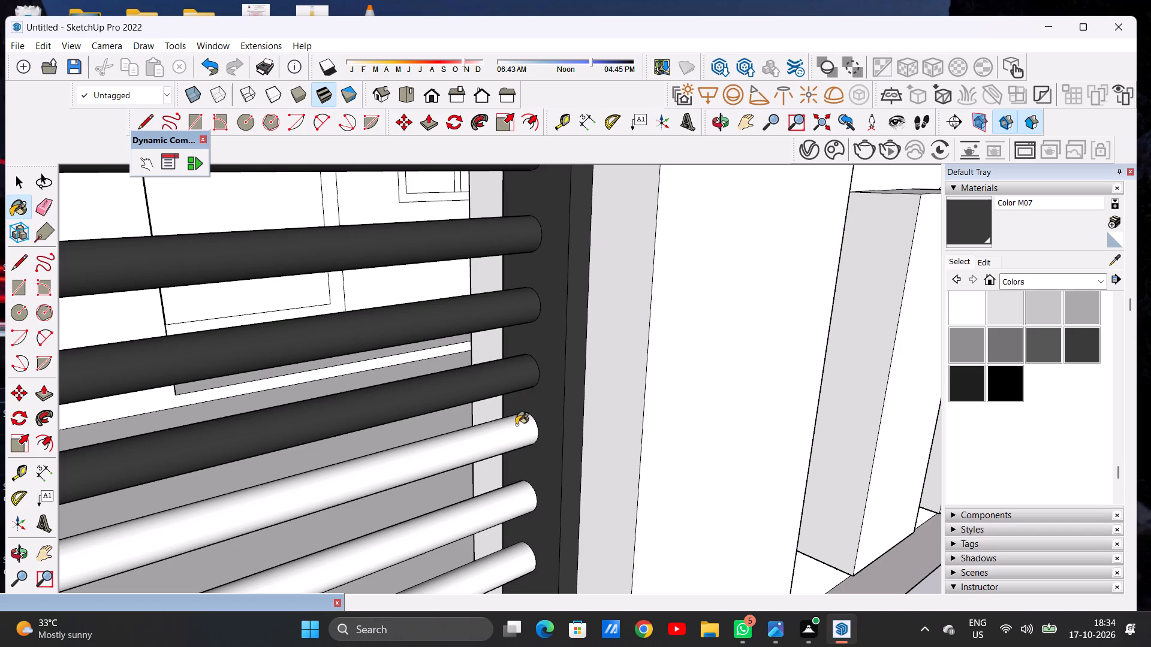
Paint the remaining lower bars of the single gate with Color M07.
scroll(523, 319, "down", 14)
scroll(523, 428, "up", 7)
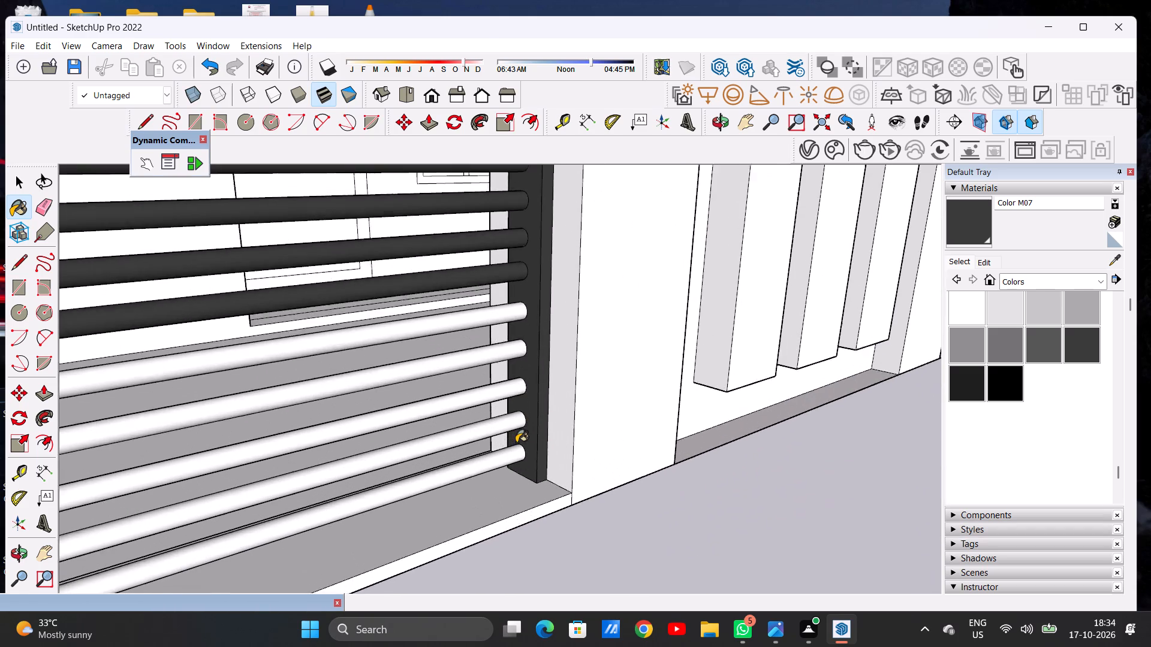
scroll(516, 443, "up", 3)
left_click(498, 466)
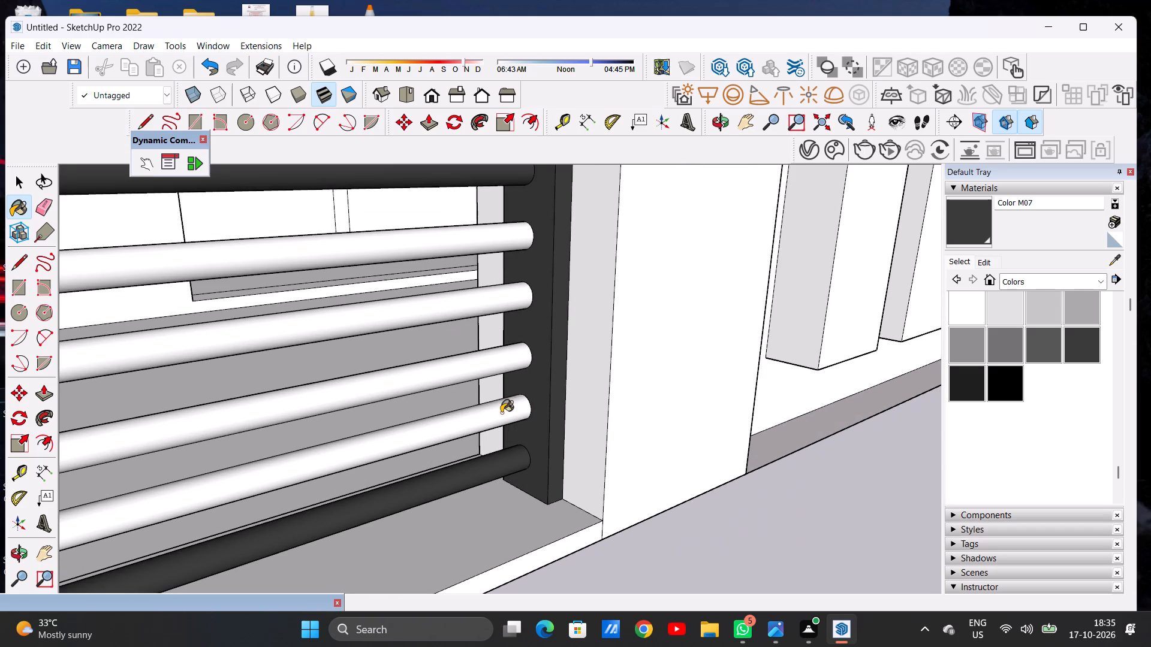
left_click(501, 413)
left_click(498, 367)
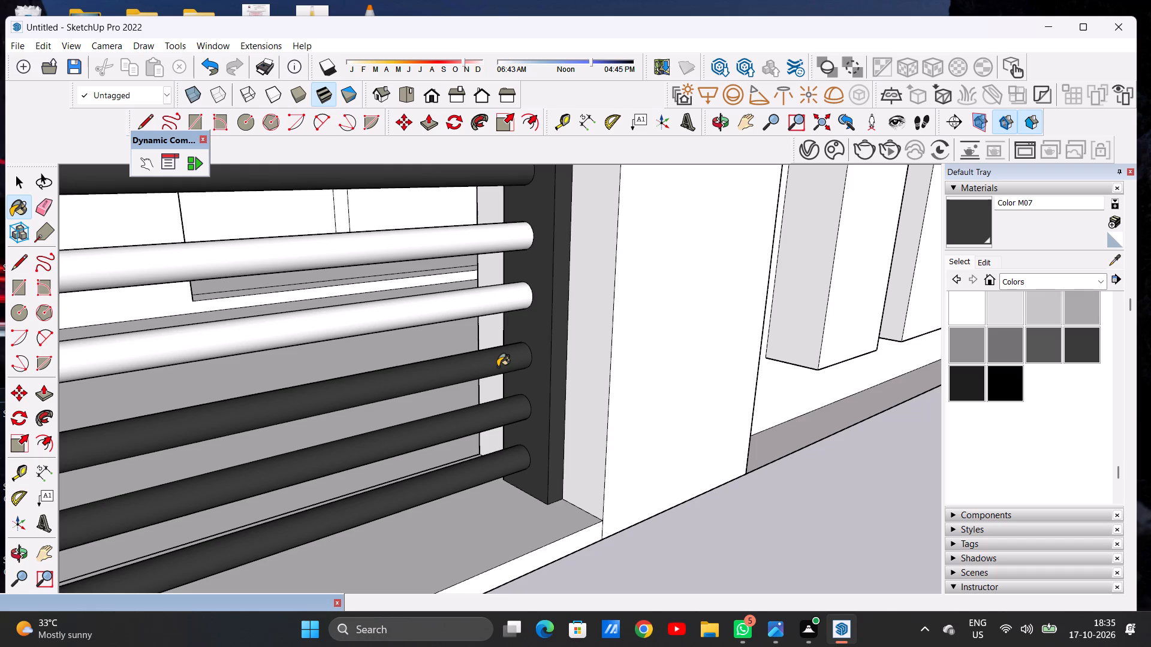
left_click(484, 303)
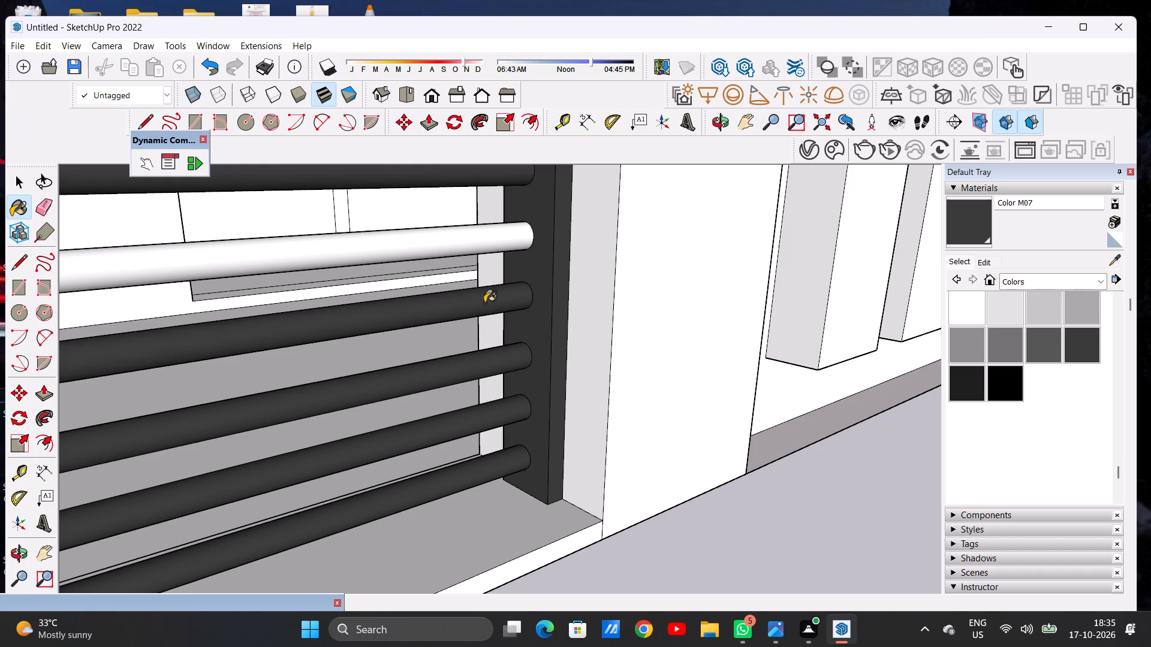
left_click(460, 242)
Examine the painted single and double gates and the front boundary wall from several angles.
scroll(498, 322, "down", 12)
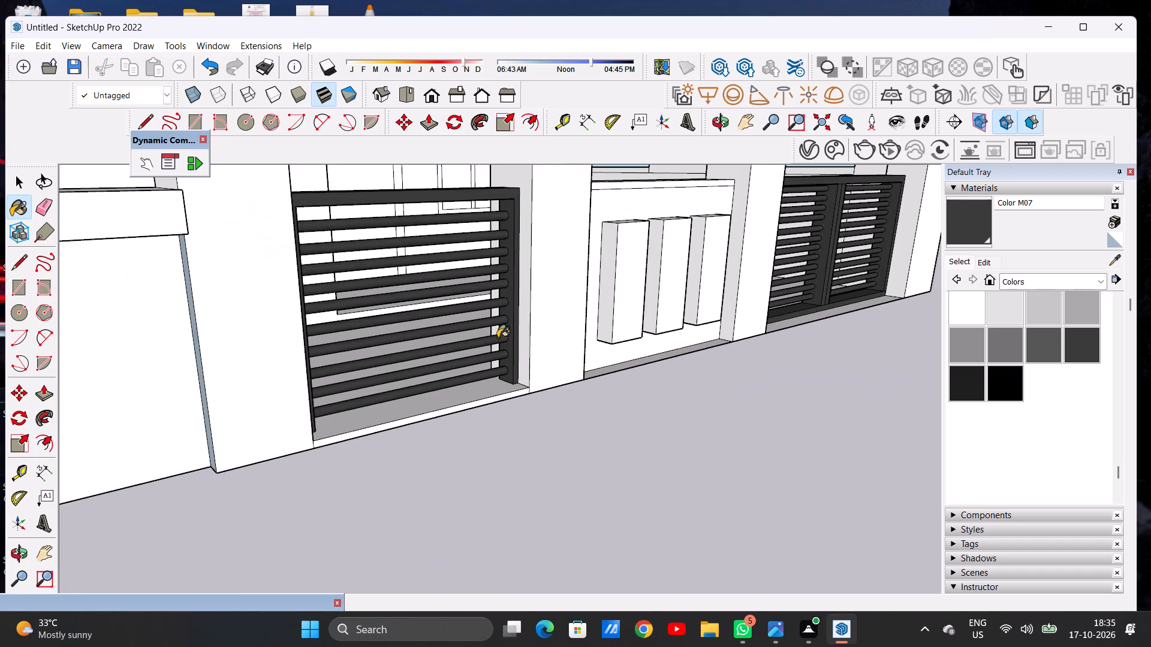
scroll(487, 343, "down", 4)
scroll(487, 274, "up", 13)
scroll(445, 360, "down", 5)
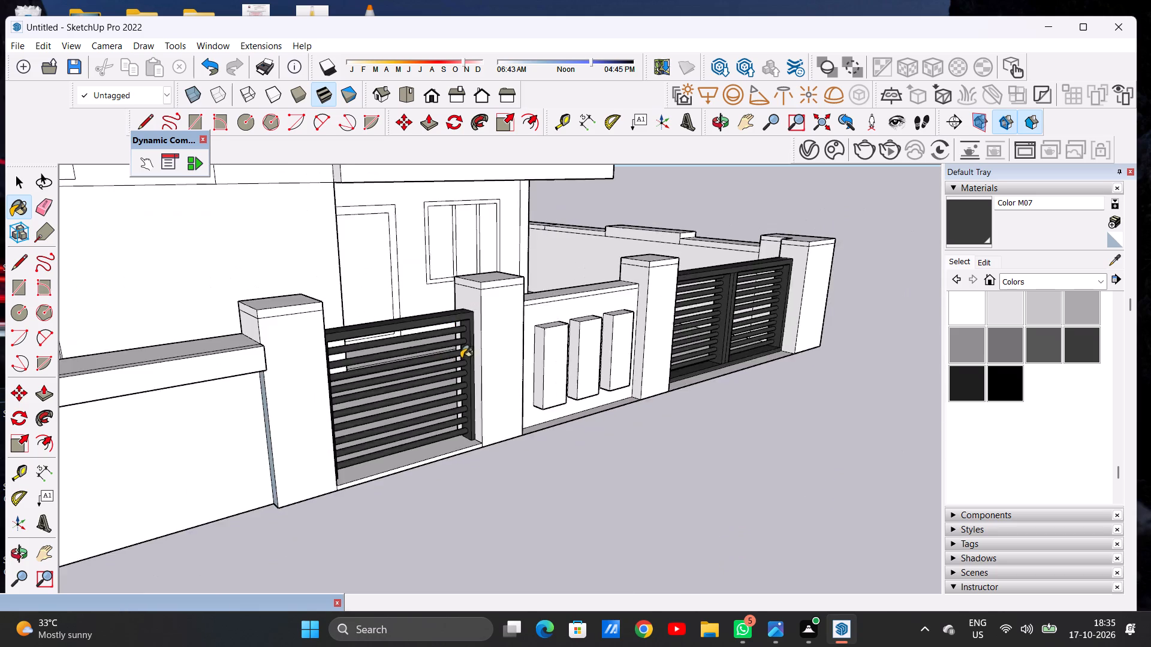
scroll(461, 358, "down", 8)
middle_click_drag(481, 389, 155, 385)
scroll(373, 307, "up", 9)
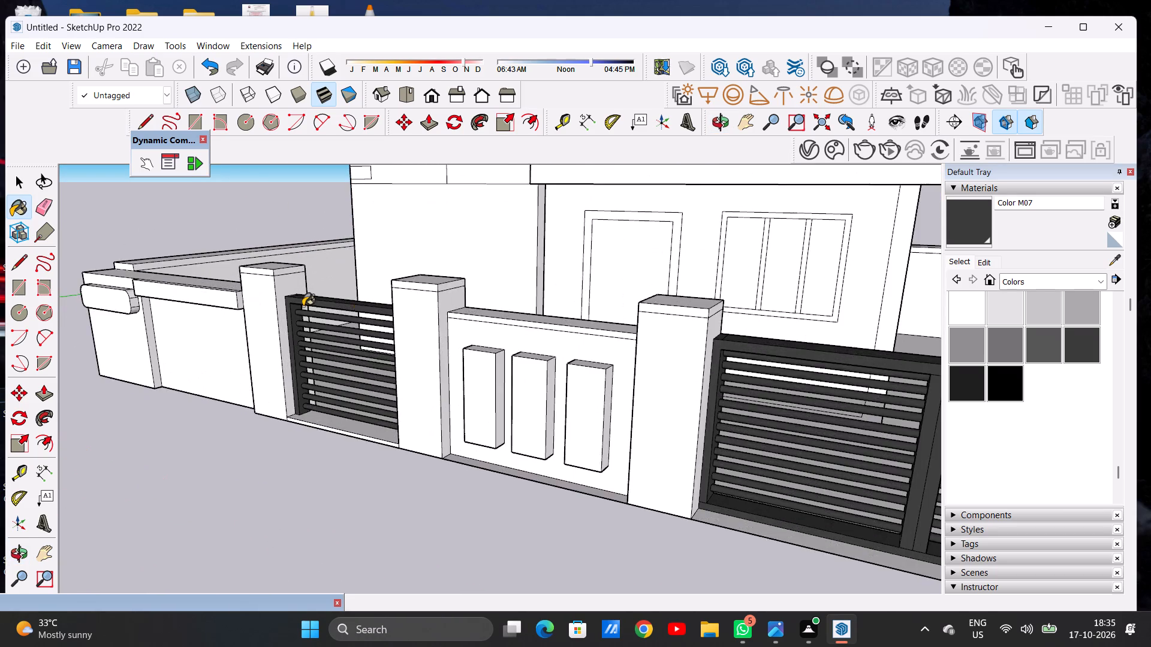
scroll(303, 306, "up", 4)
middle_click_drag(381, 324, 438, 347)
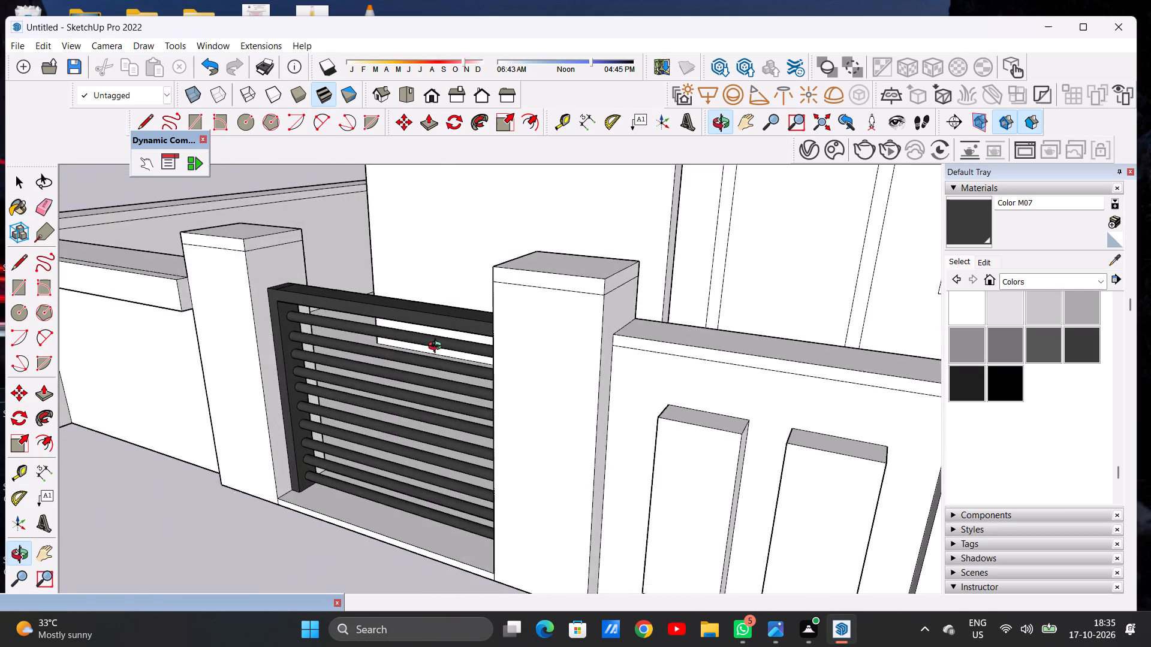
middle_click_drag(438, 347, 501, 334)
scroll(418, 390, "down", 16)
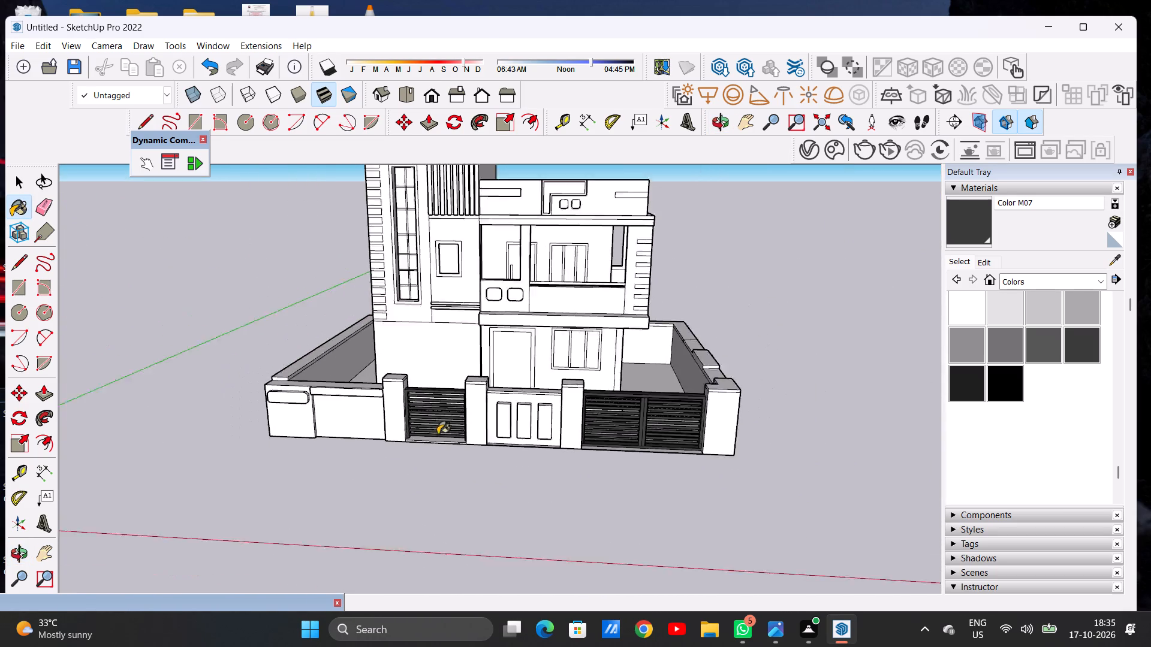
scroll(438, 434, "down", 3)
middle_click_drag(441, 437, 454, 386)
scroll(508, 408, "up", 5)
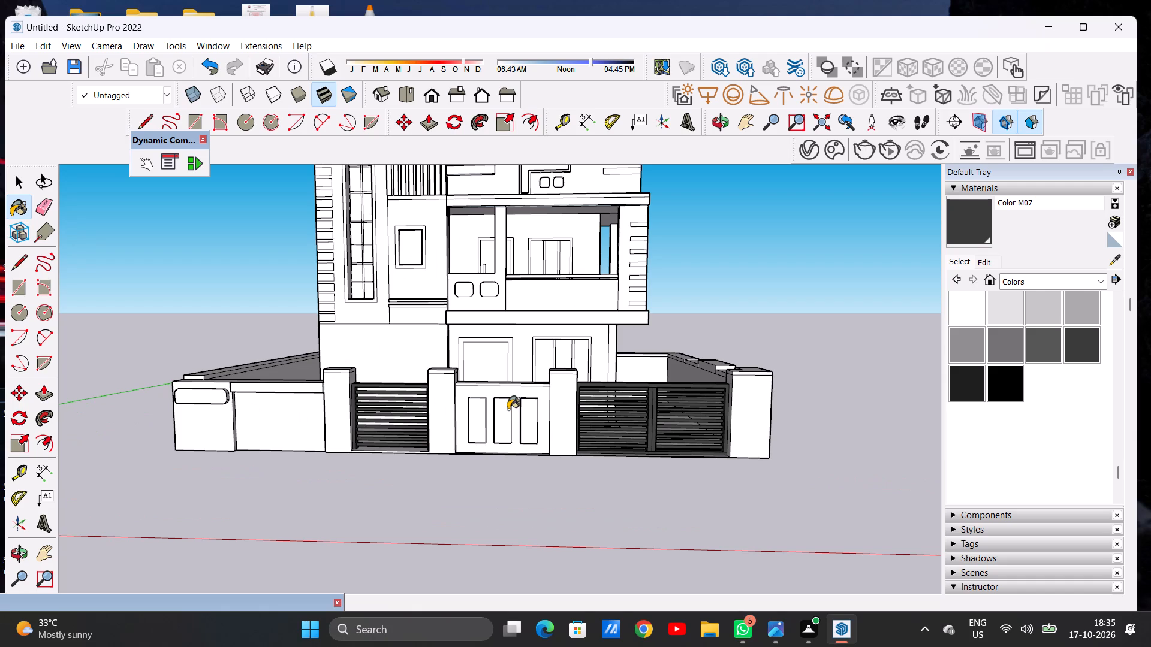
scroll(399, 428, "down", 7)
middle_click_drag(459, 440, 306, 461)
scroll(435, 413, "up", 2)
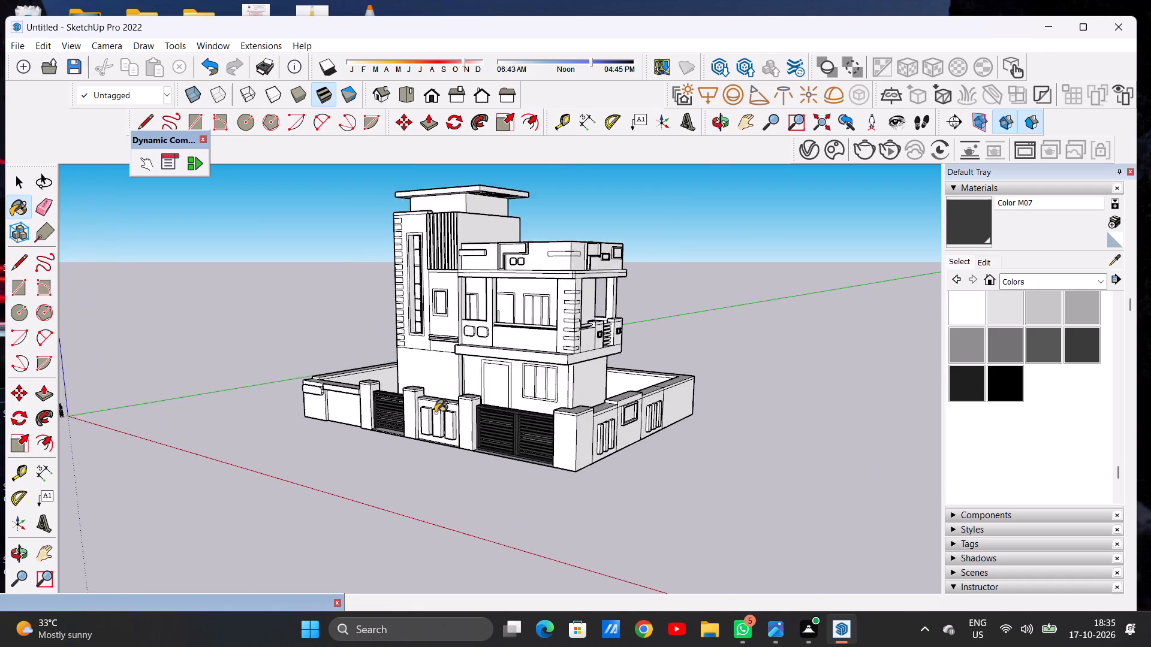
scroll(435, 413, "up", 8)
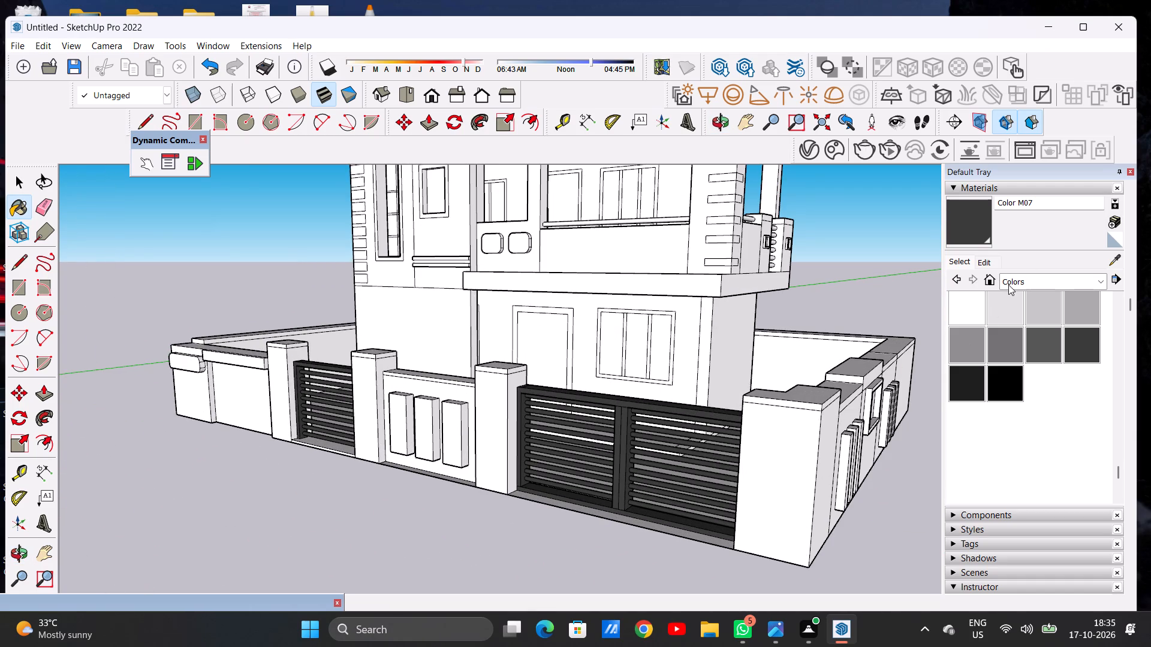
Paint the front and side faces of the raised wall block nearest the single gate with Formica Laminate Dark from Synthetic Surfaces.
left_click(1009, 281)
left_click(1059, 431)
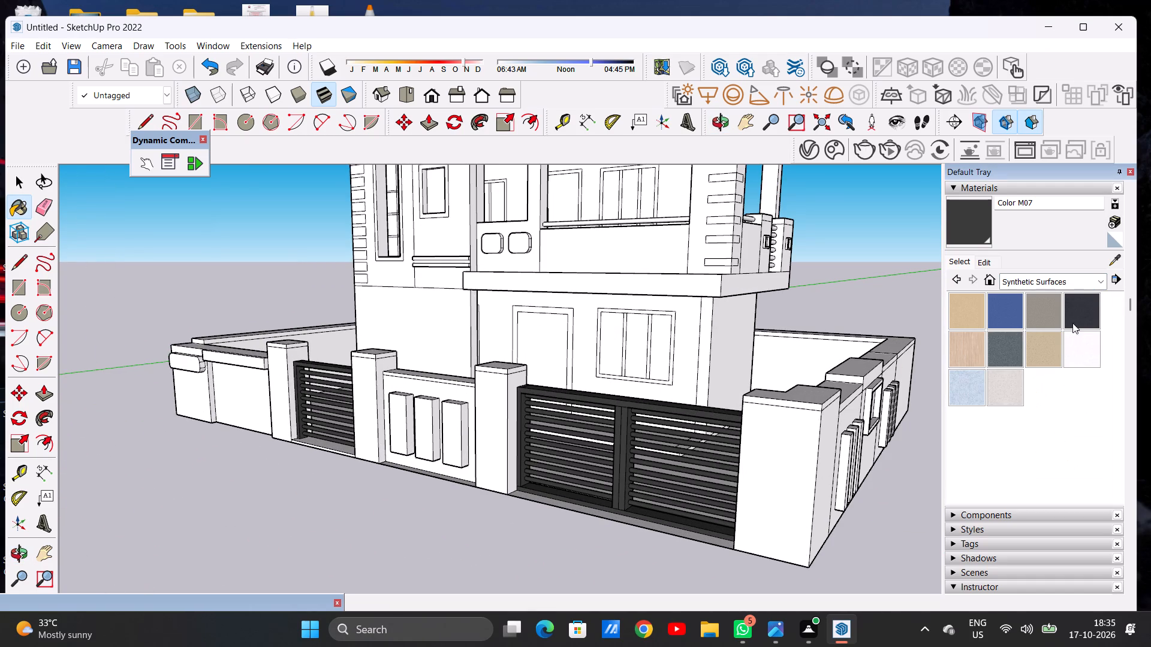
left_click(1073, 304)
scroll(463, 407, "up", 11)
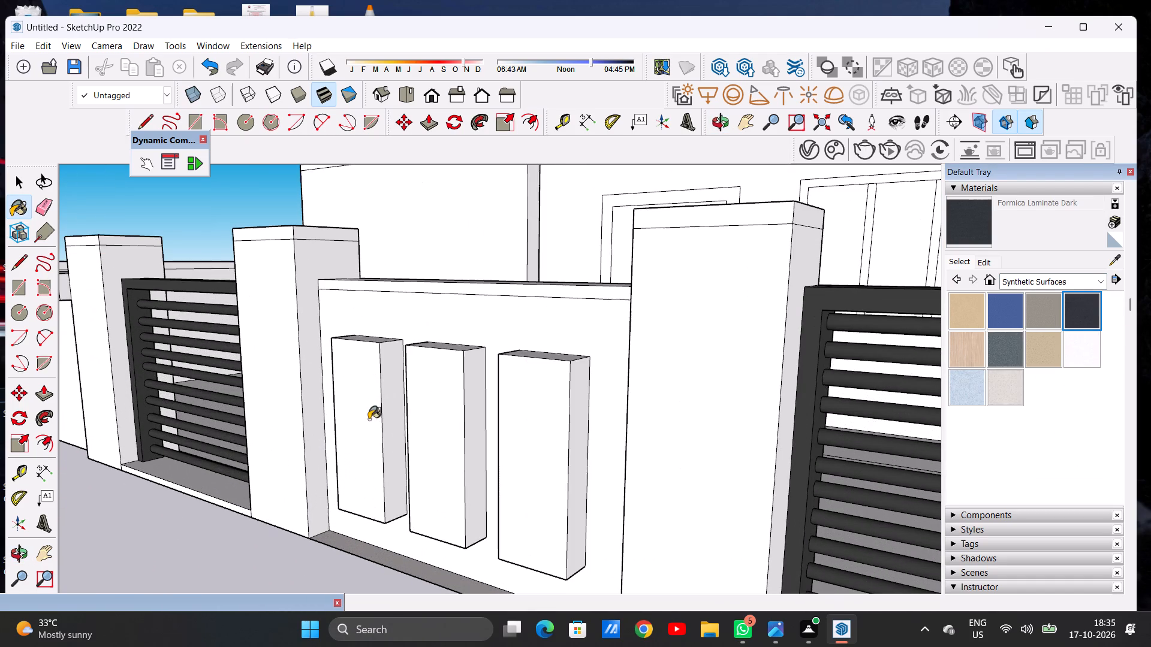
left_click(364, 412)
scroll(391, 388, "up", 6)
left_click(379, 380)
scroll(414, 383, "down", 3)
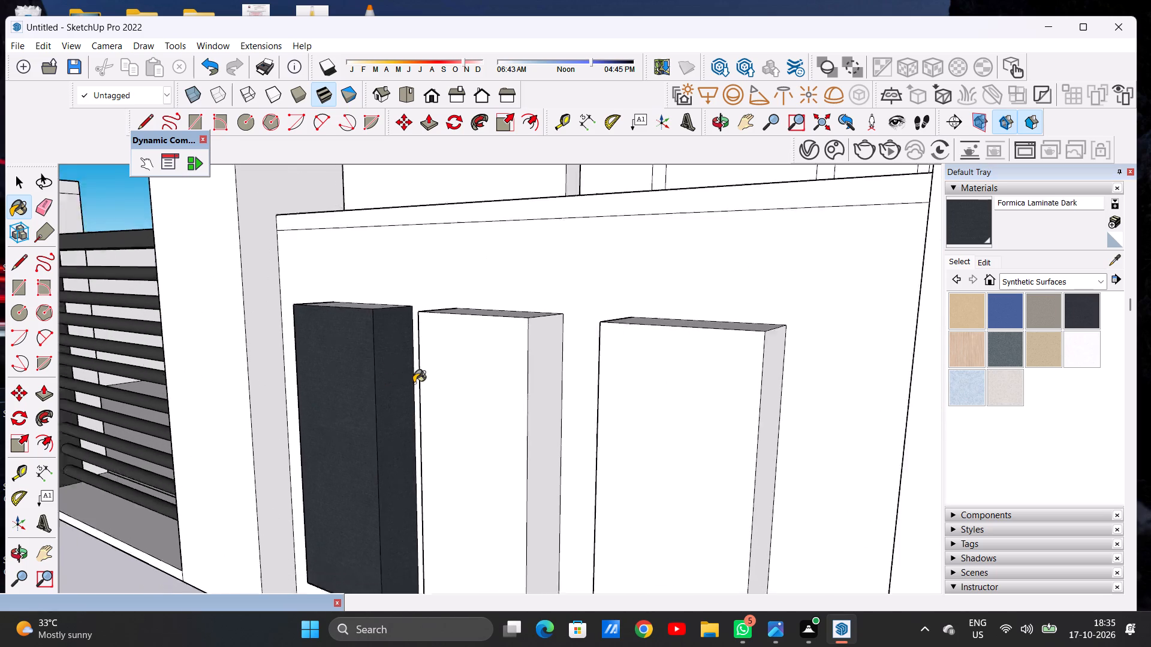
scroll(414, 383, "down", 6)
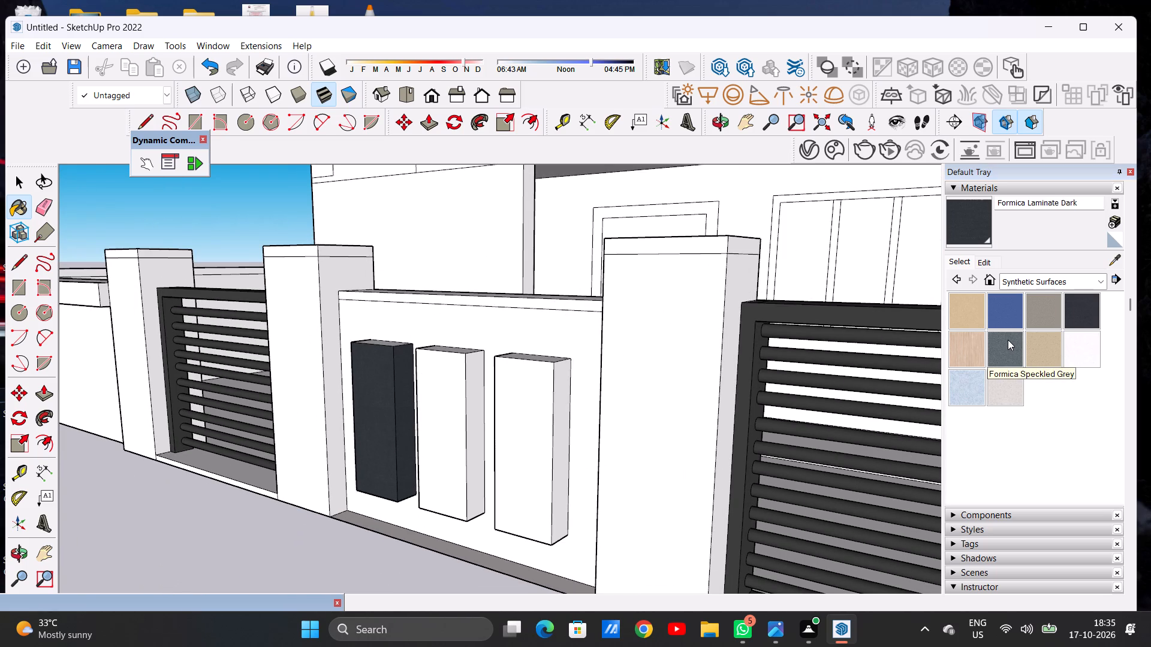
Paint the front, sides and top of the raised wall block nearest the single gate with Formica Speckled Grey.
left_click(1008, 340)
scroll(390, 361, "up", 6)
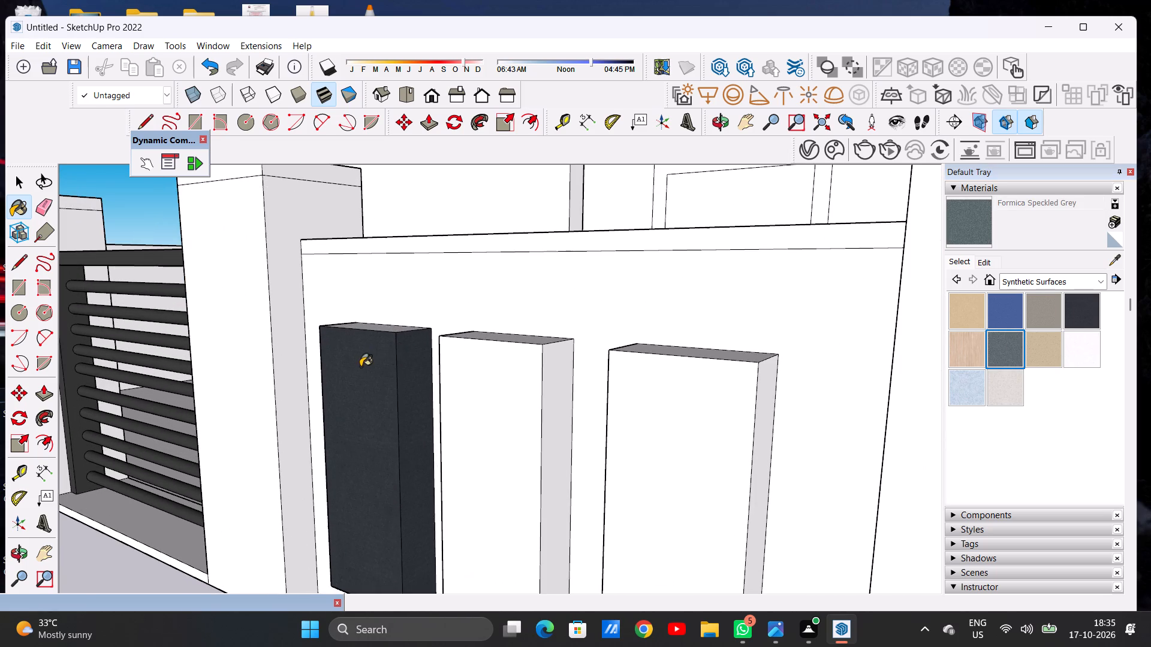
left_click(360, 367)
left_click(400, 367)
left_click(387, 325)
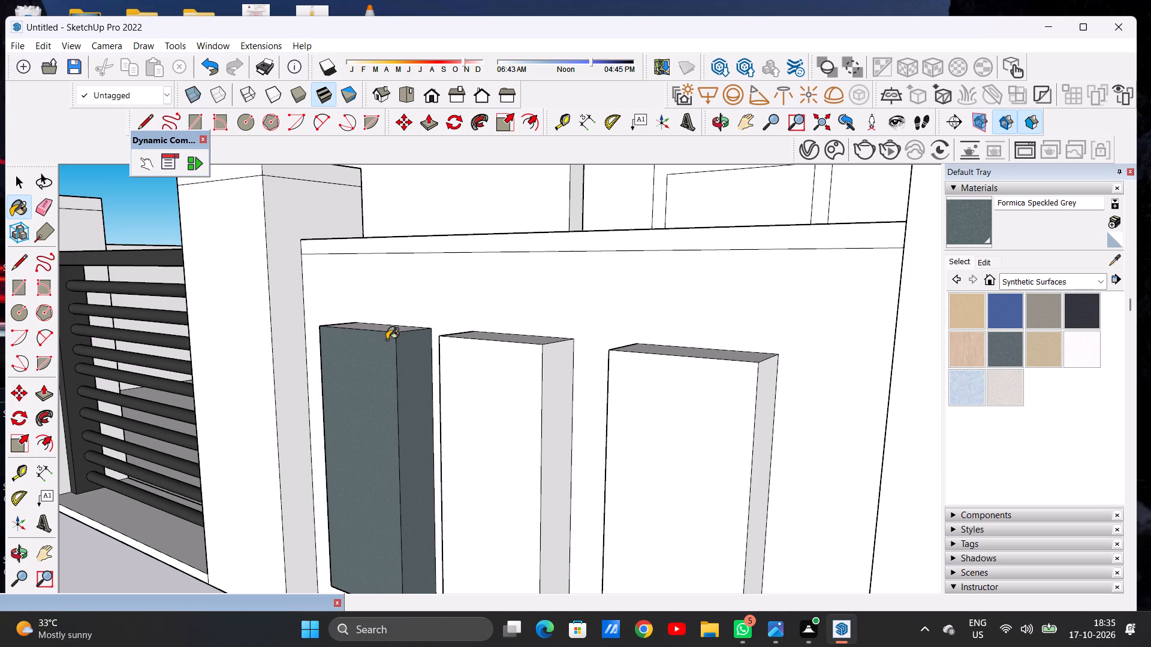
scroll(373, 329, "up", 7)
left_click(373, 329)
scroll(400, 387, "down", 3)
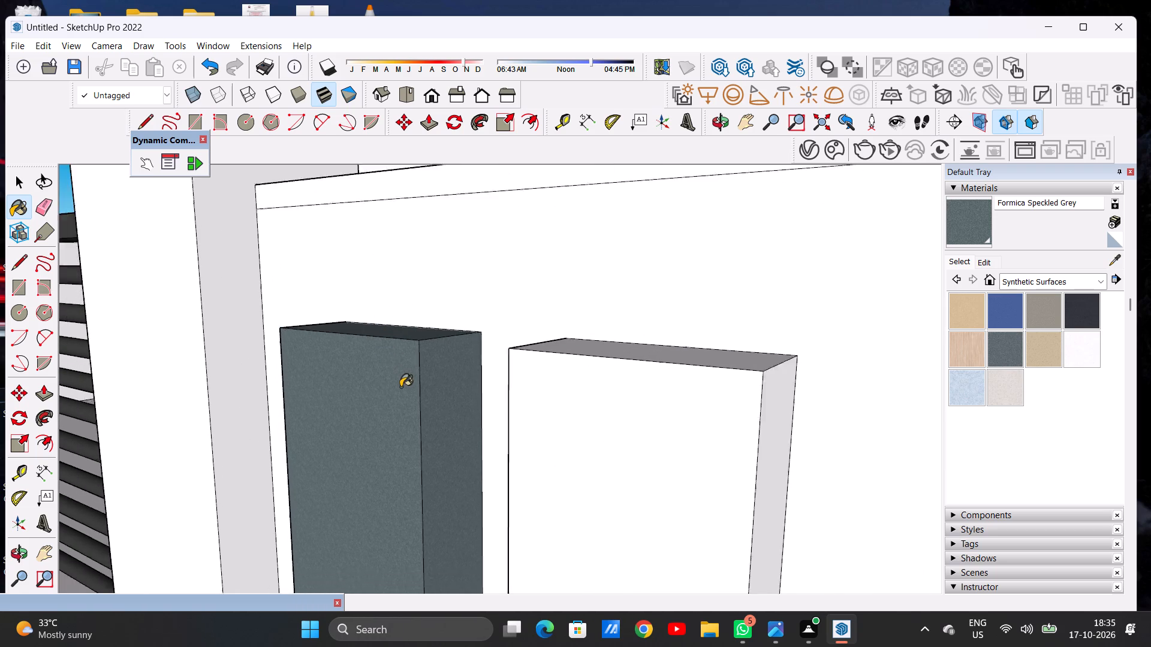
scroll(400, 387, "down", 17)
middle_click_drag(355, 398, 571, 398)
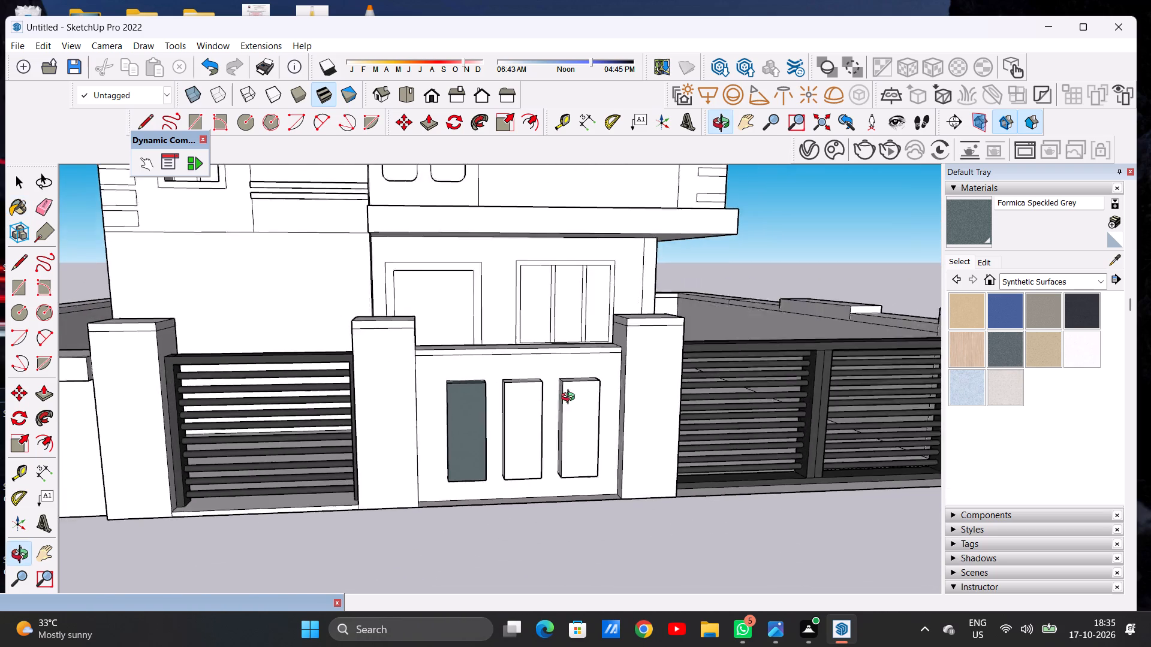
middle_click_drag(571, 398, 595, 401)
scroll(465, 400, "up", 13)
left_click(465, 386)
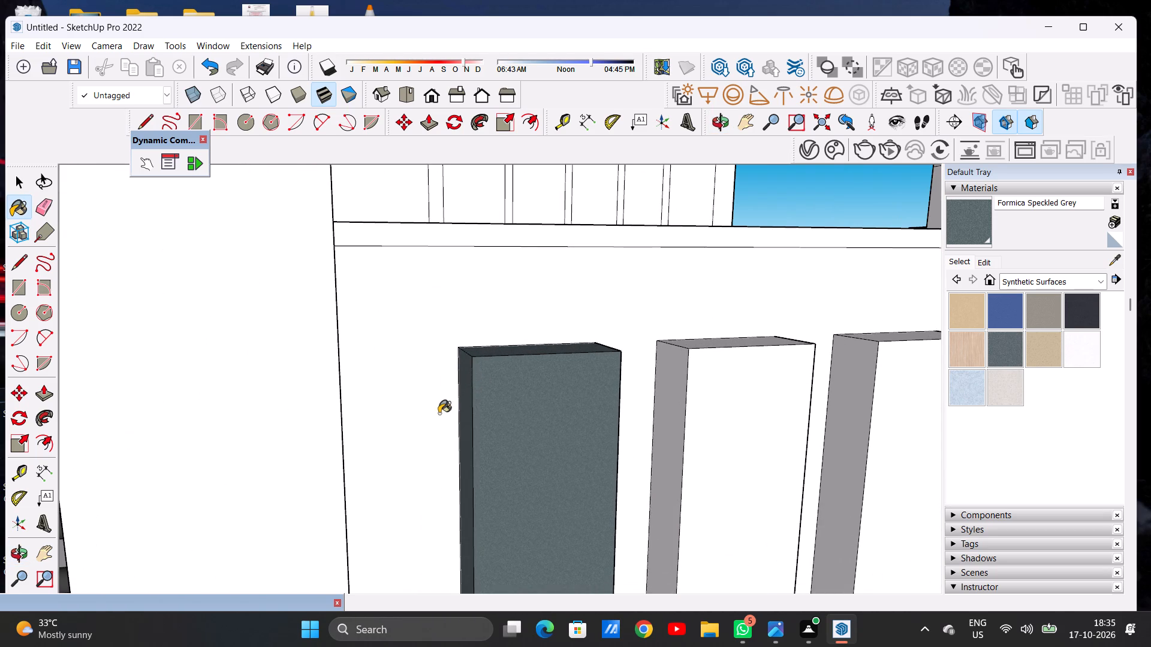
Examine the grey block against the whole house front and the neighbouring gates, from far away and close up.
scroll(415, 413, "down", 15)
scroll(417, 413, "down", 8)
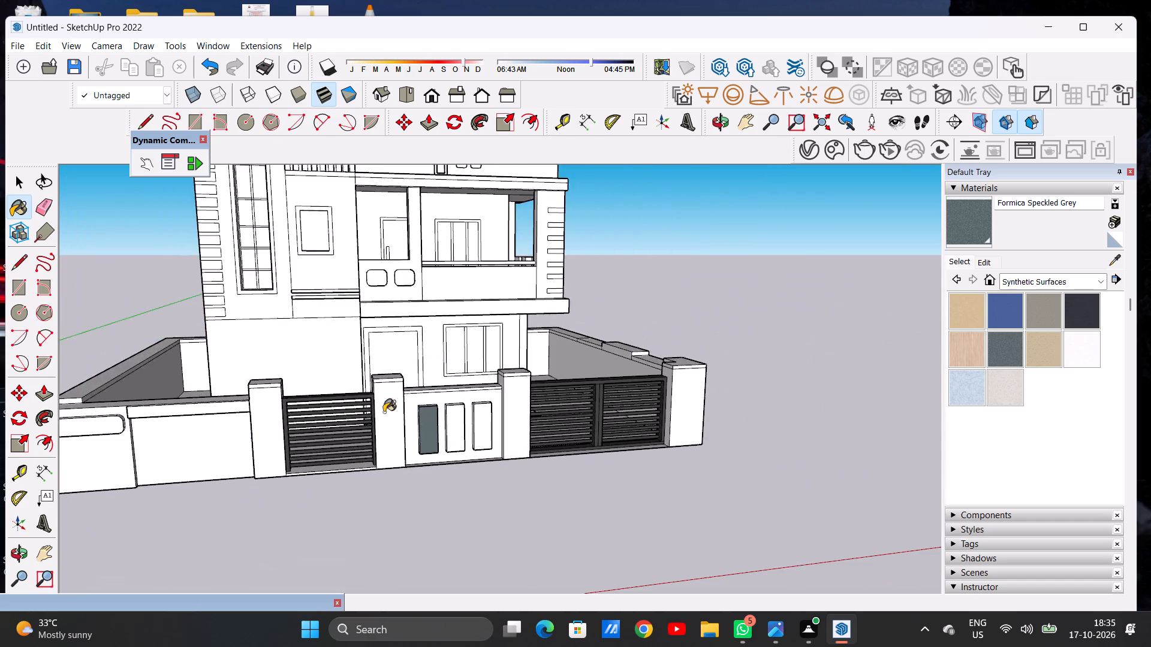
scroll(384, 412, "down", 5)
middle_click_drag(459, 434, 387, 416)
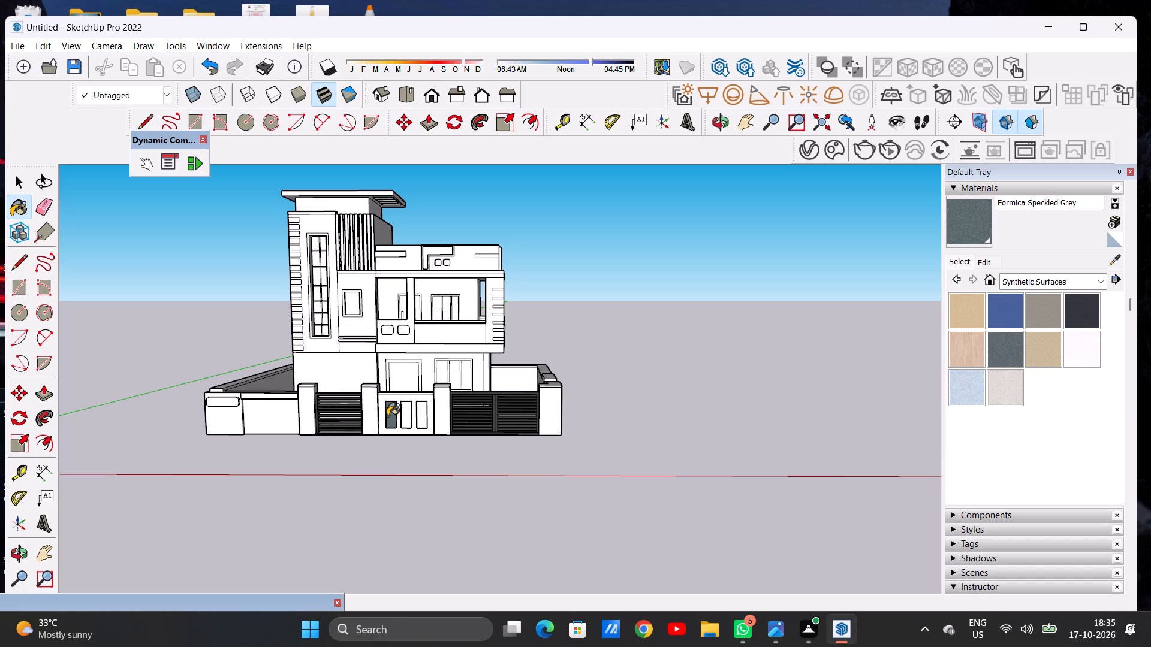
scroll(349, 437, "down", 6)
scroll(382, 438, "up", 12)
scroll(378, 436, "down", 1)
scroll(378, 436, "up", 1)
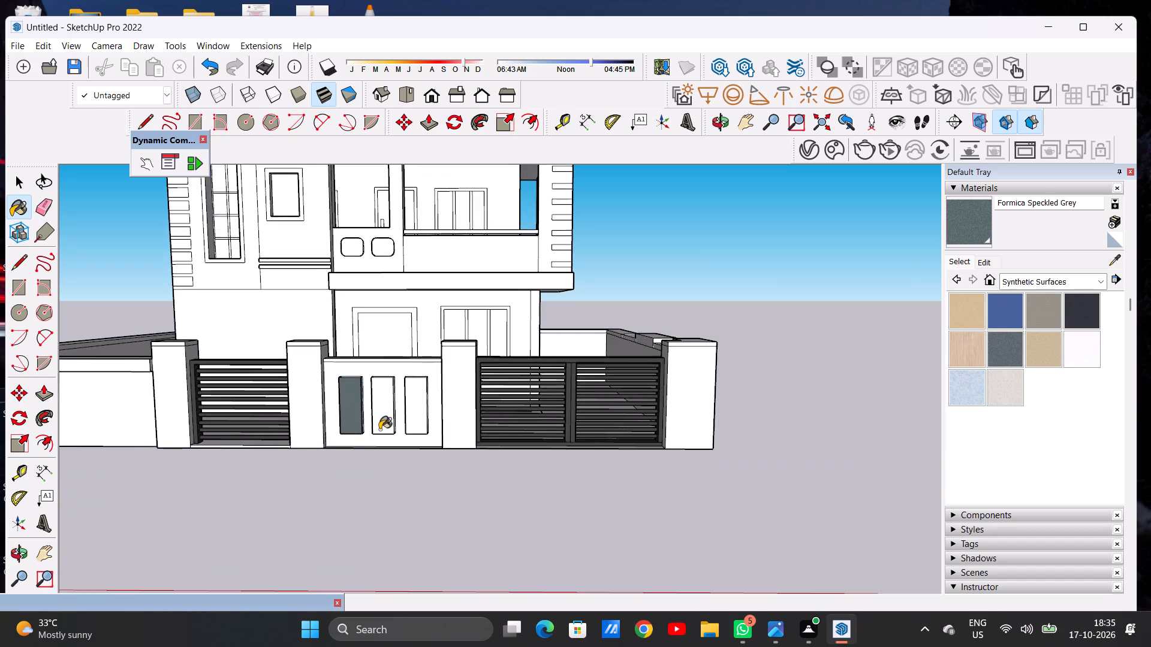
scroll(379, 427, "up", 8)
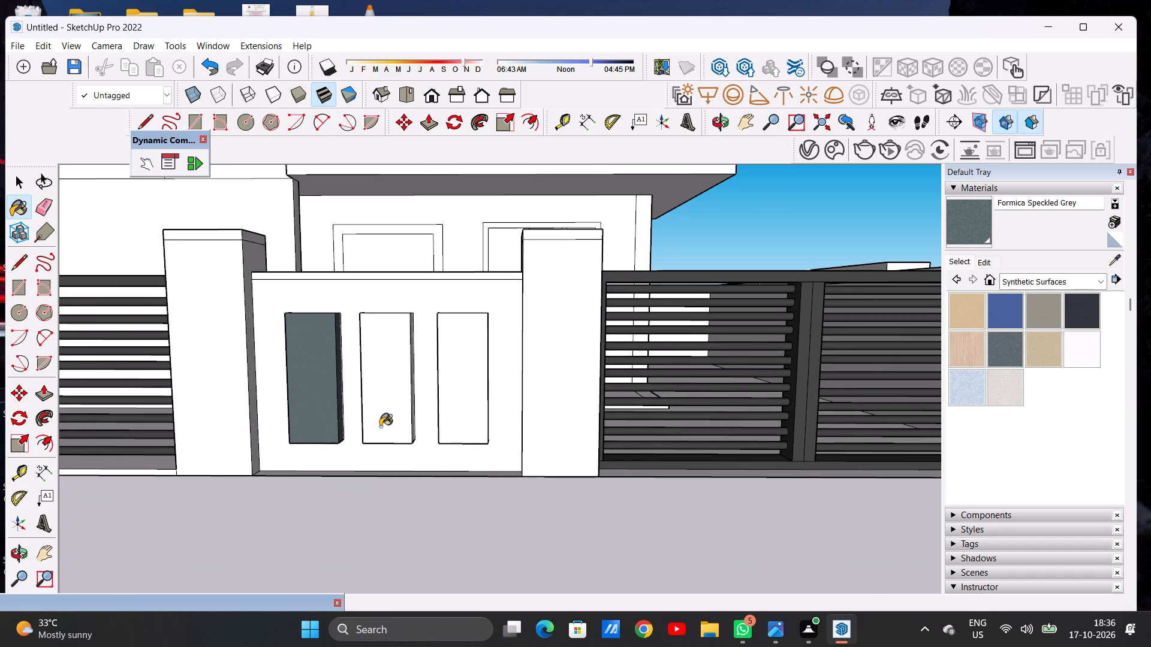
scroll(380, 427, "up", 1)
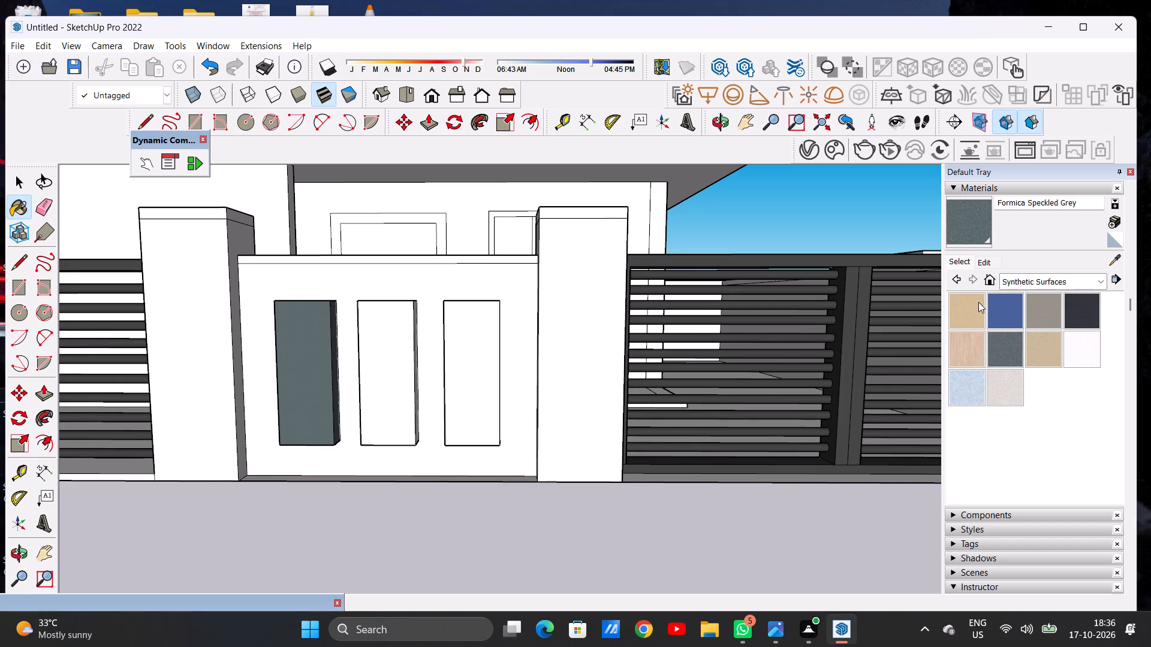
Paint the front of the block nearest the single gate with Formica Laminate Dark and make the material brighter.
left_click(1066, 307)
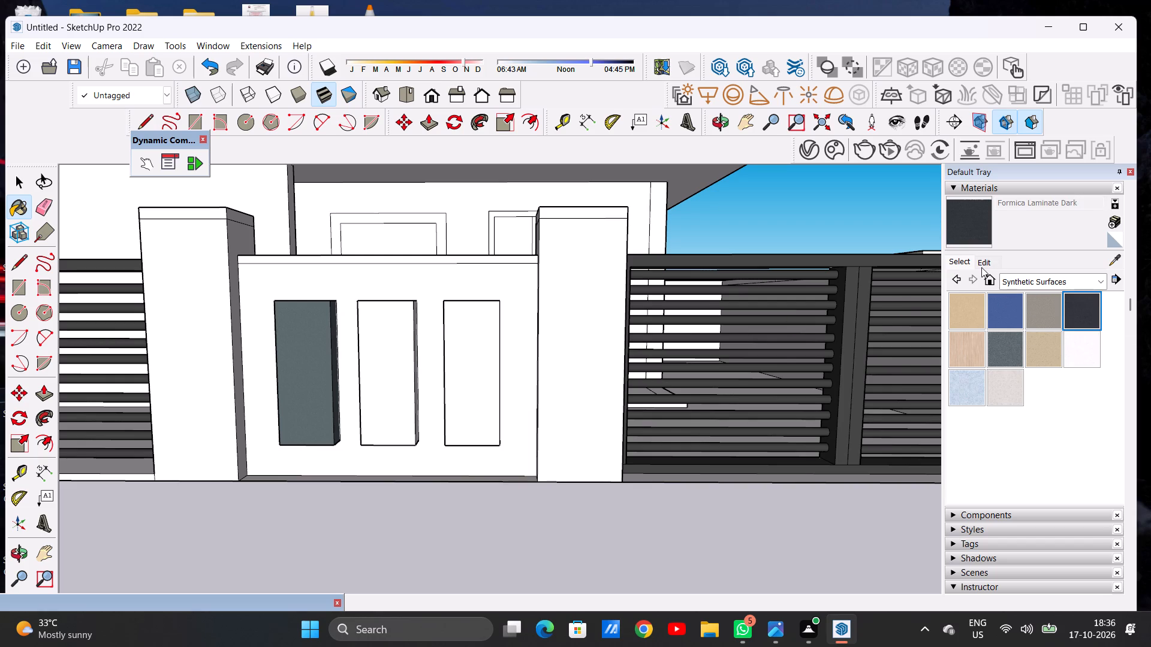
left_click(981, 267)
left_click(312, 354)
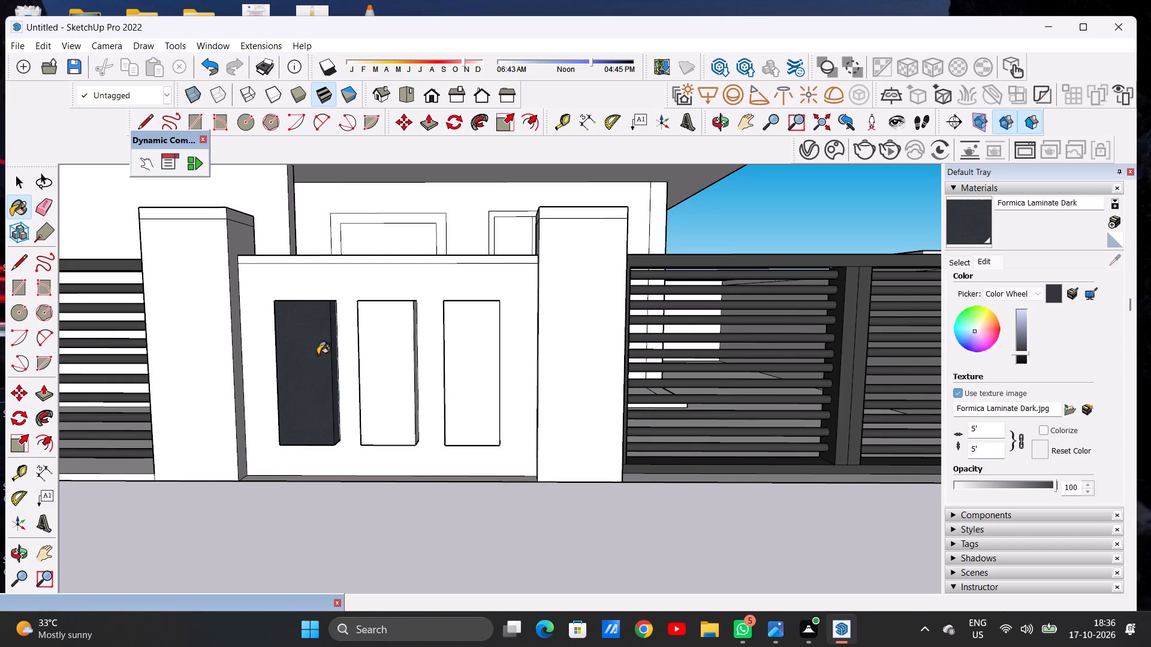
left_click(1019, 340)
Paint the top and both side faces of the block nearest the single gate with the lightened Formica Laminate Dark.
scroll(362, 348, "down", 5)
middle_click_drag(341, 357, 390, 362)
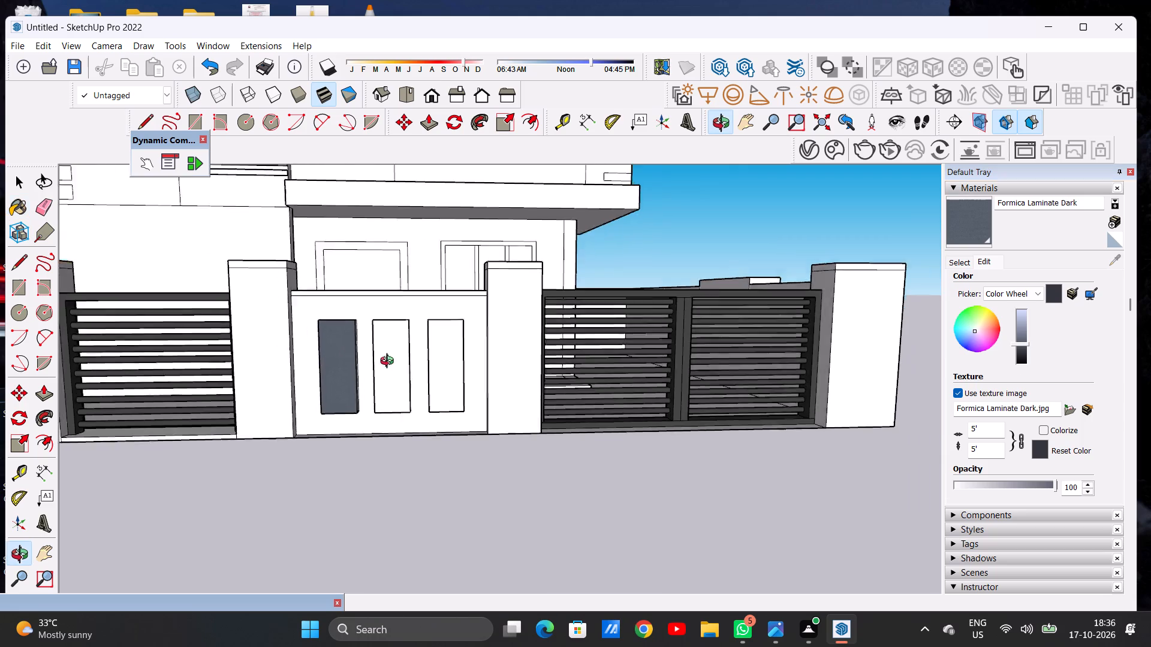
middle_click_drag(390, 362, 493, 381)
scroll(434, 353, "up", 12)
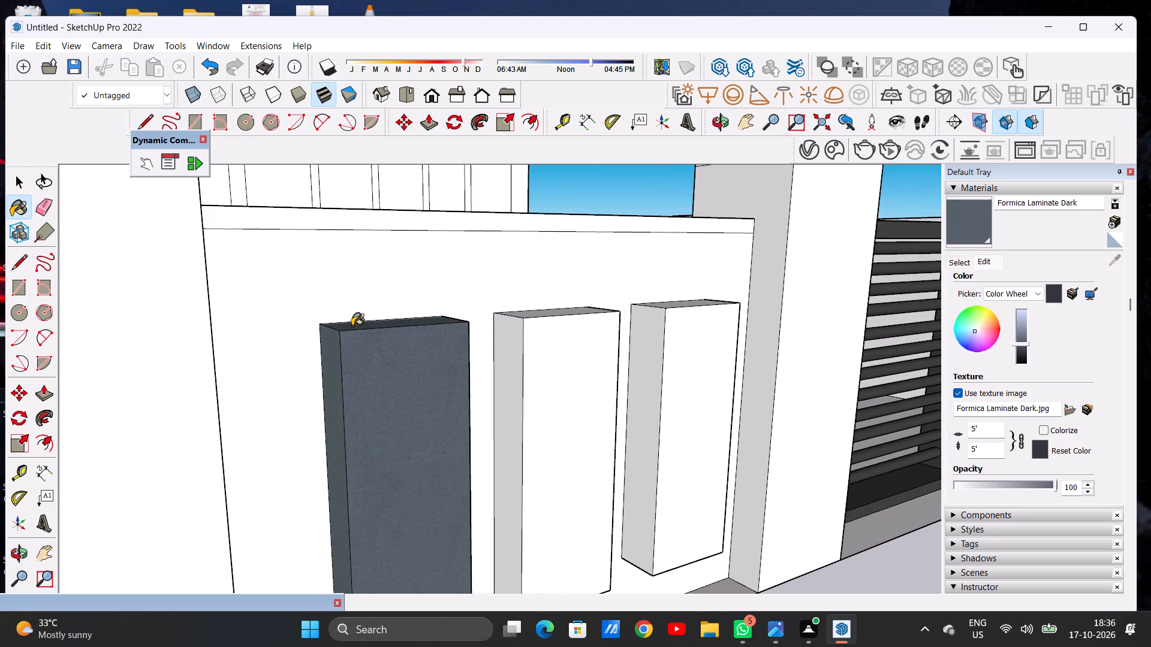
middle_click_drag(352, 326, 370, 386)
left_click(381, 442)
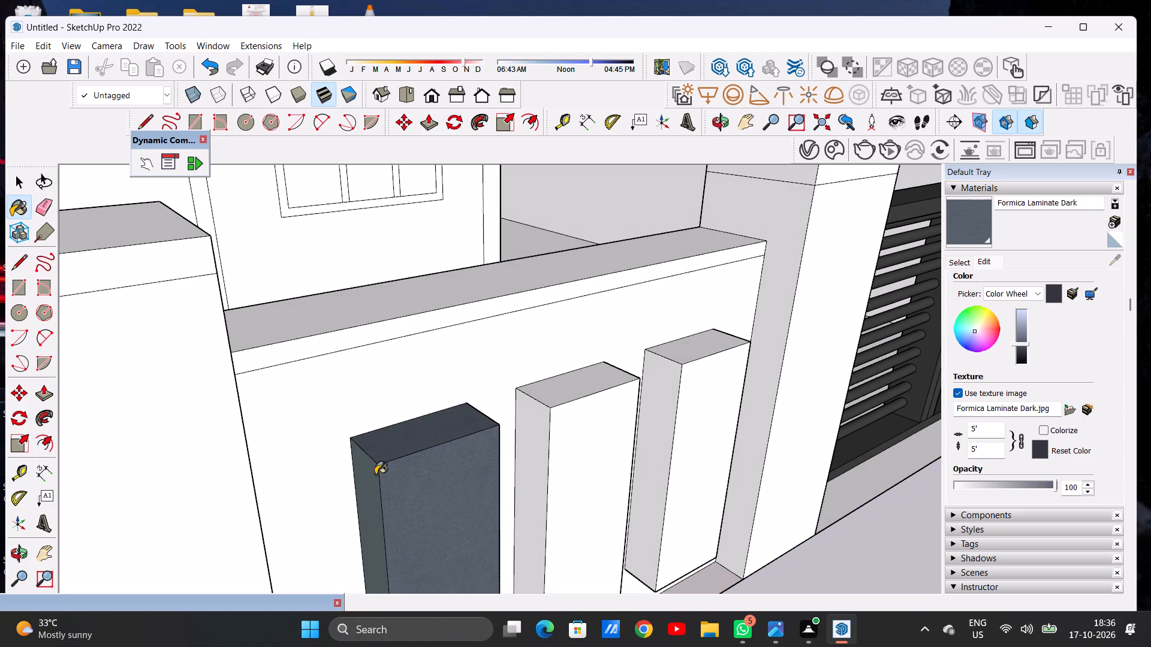
left_click(375, 474)
scroll(362, 373, "down", 13)
middle_click_drag(450, 433, 232, 433)
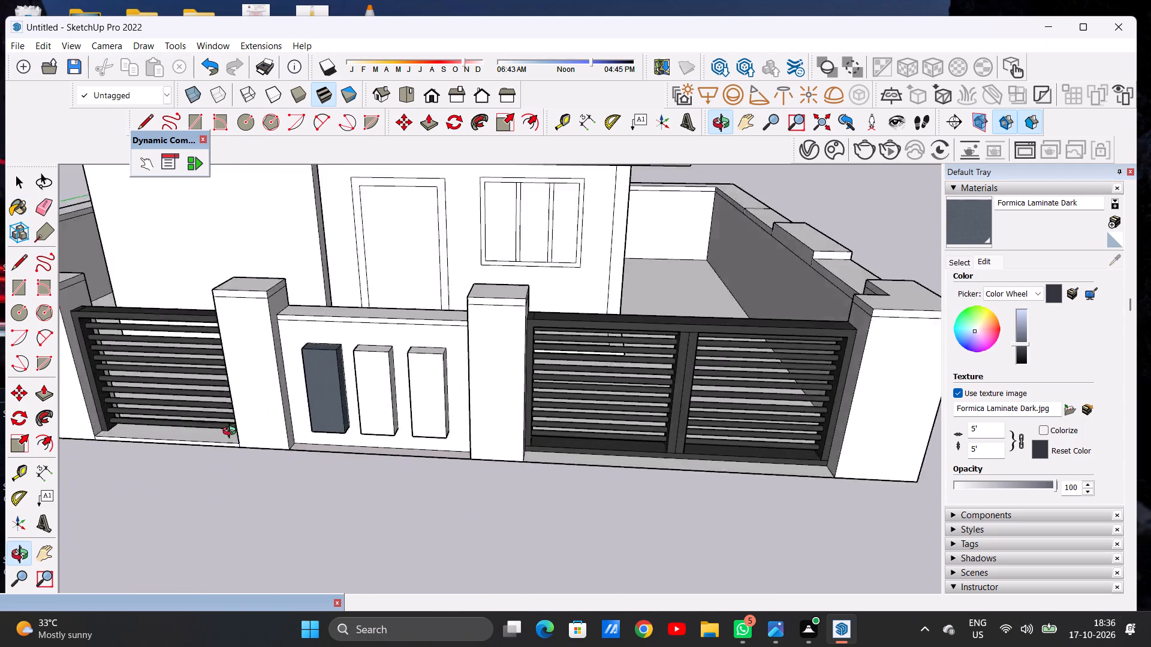
middle_click_drag(232, 433, 144, 440)
scroll(324, 331, "up", 12)
left_click(345, 333)
scroll(393, 359, "down", 1)
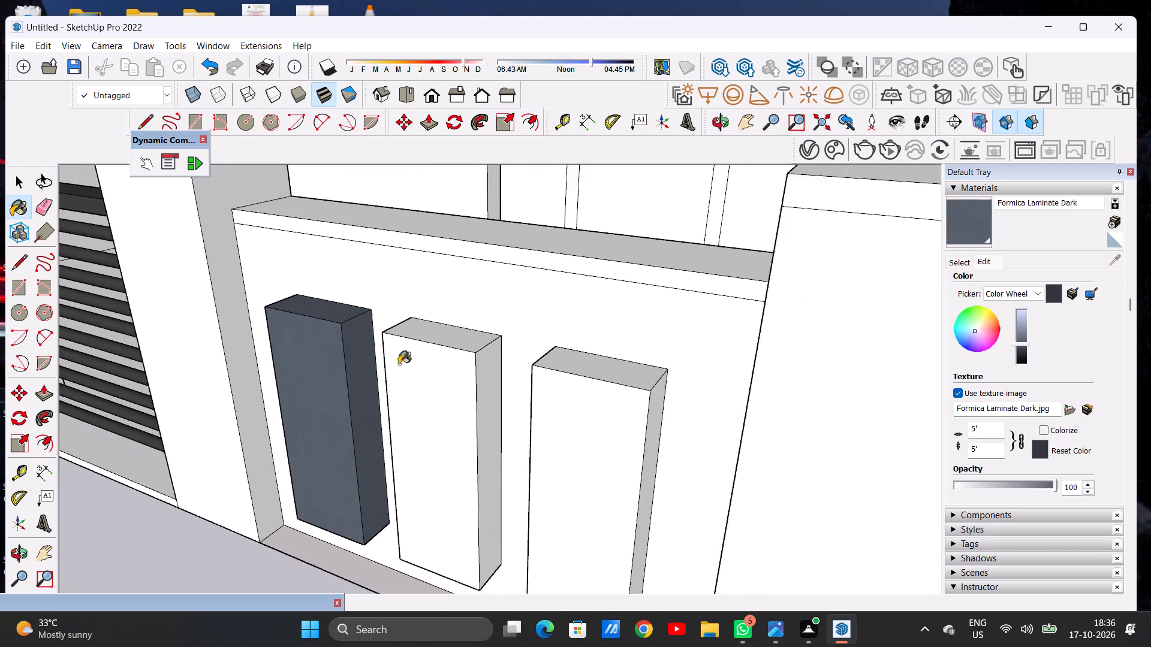
Paint the underside of the block nearest the single gate with Formica Laminate Dark.
scroll(399, 364, "down", 6)
middle_click_drag(355, 451, 377, 266)
scroll(372, 440, "up", 9)
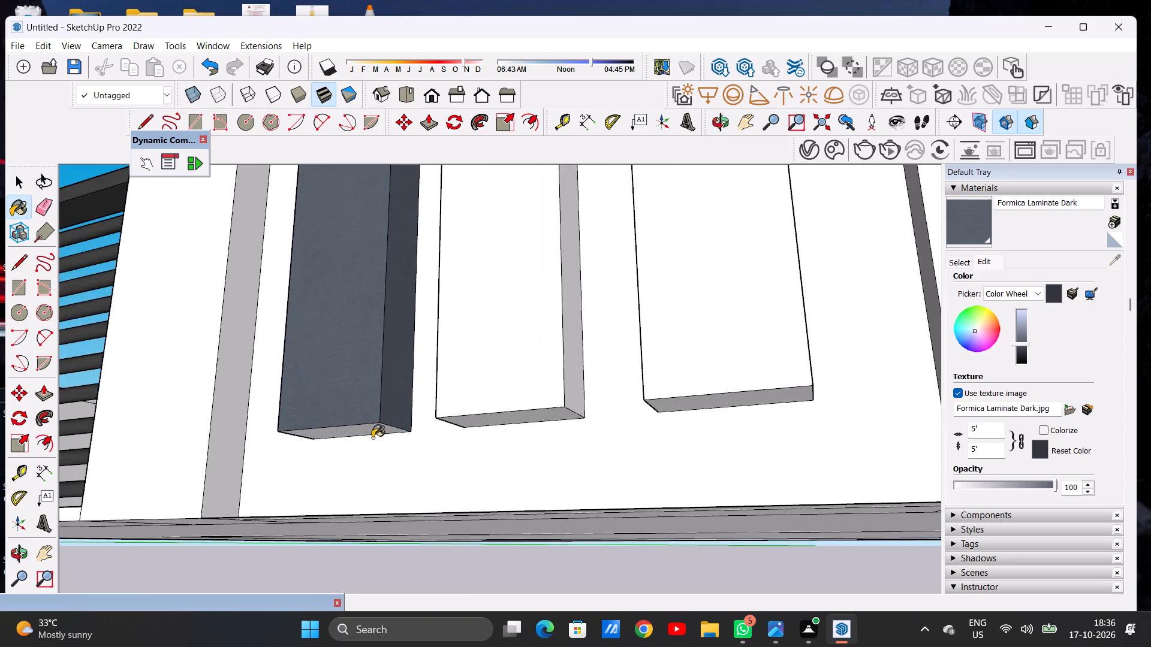
scroll(372, 438, "up", 5)
left_click(372, 412)
Paint the middle block's front, underside and the side facing the double gate with Formica Laminate Dark.
left_click(572, 357)
scroll(466, 380, "down", 7)
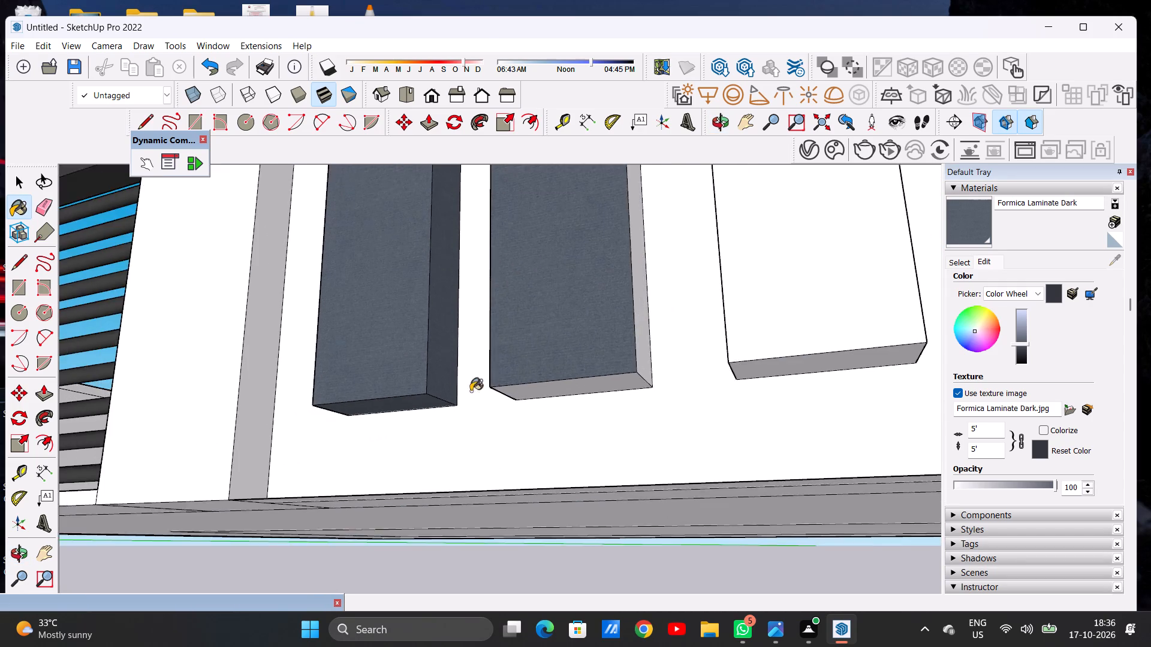
scroll(525, 391, "up", 12)
left_click(523, 384)
scroll(449, 400, "down", 10)
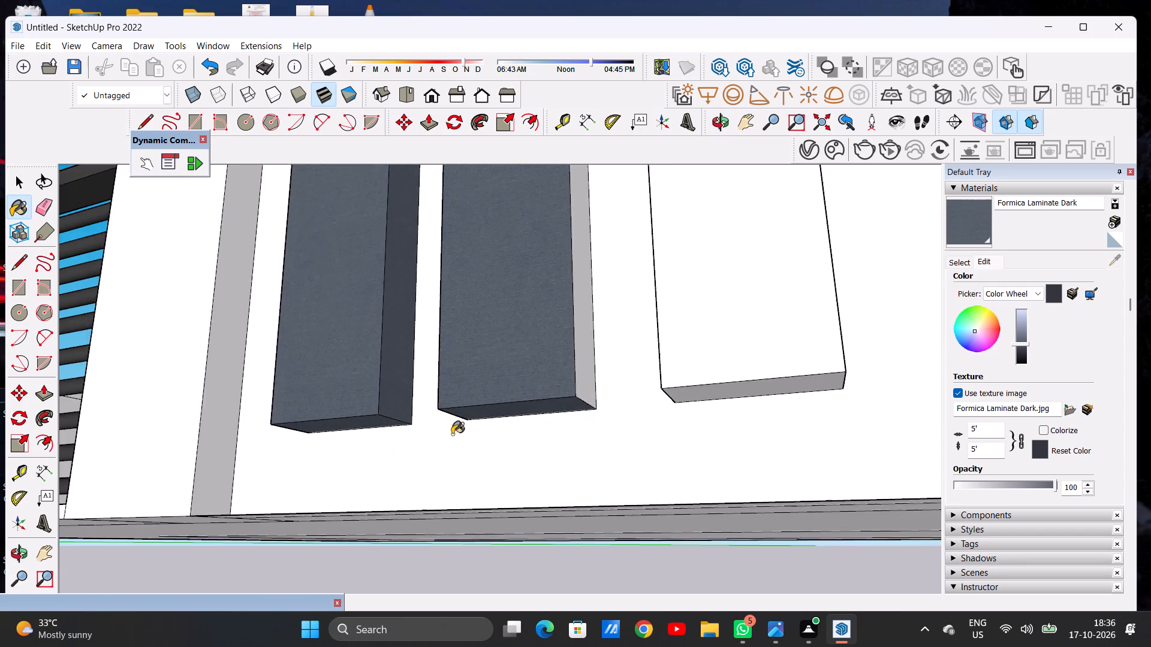
scroll(452, 434, "down", 10)
scroll(538, 291, "up", 13)
left_click(467, 306)
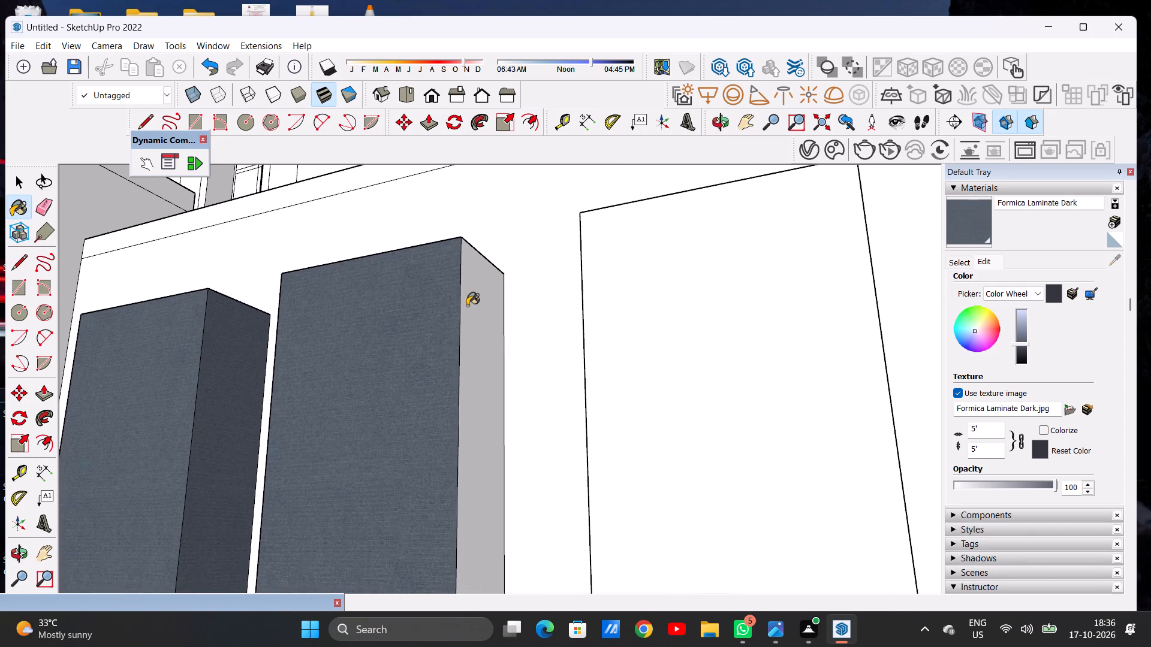
Paint the middle block's side facing the single gate and its top with Formica Laminate Dark.
scroll(498, 326, "down", 15)
middle_click_drag(443, 356, 703, 409)
scroll(698, 389, "up", 11)
left_click(684, 387)
scroll(578, 396, "down", 6)
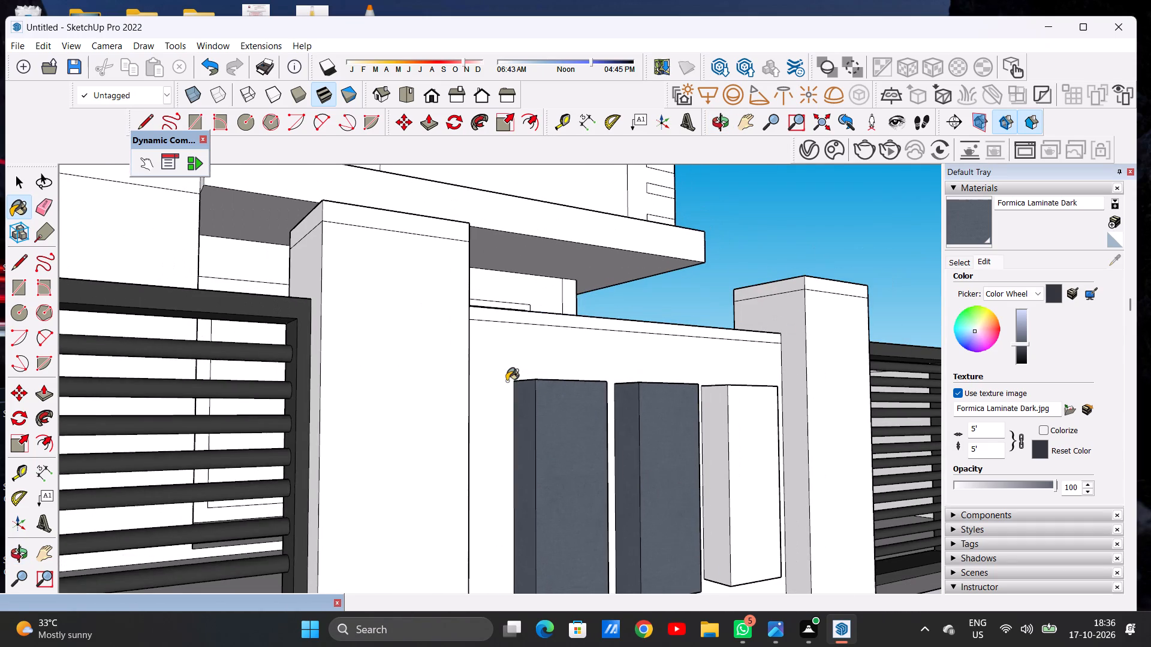
scroll(376, 386, "down", 10)
middle_click_drag(421, 410, 333, 518)
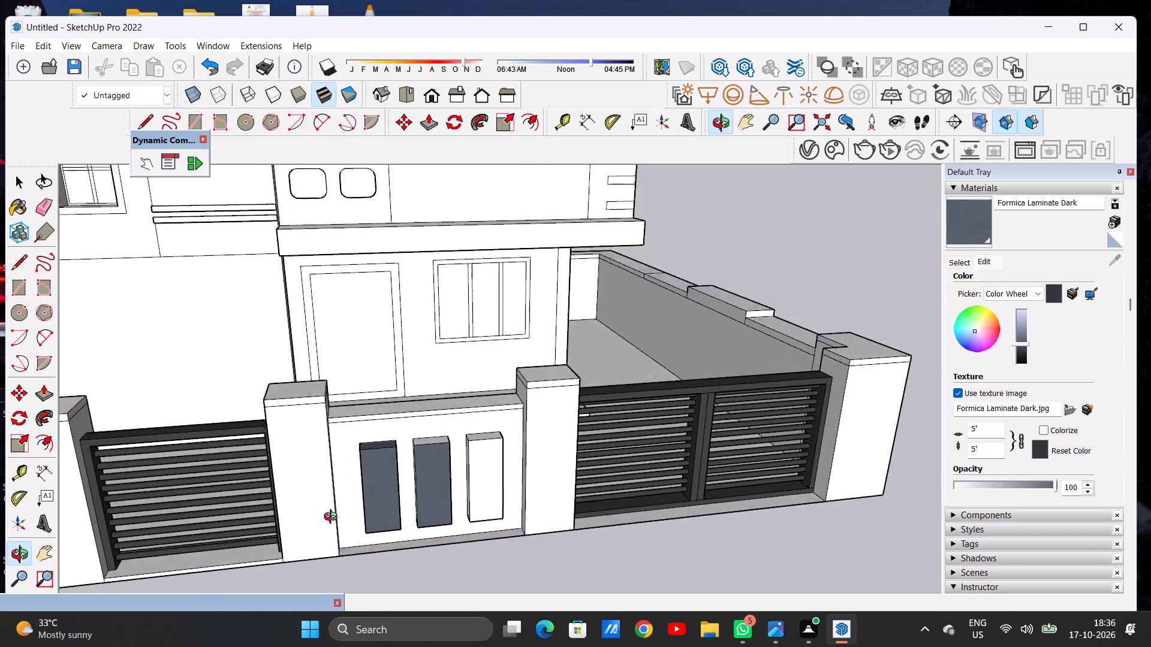
middle_click_drag(333, 518, 337, 521)
scroll(442, 468, "up", 3)
scroll(442, 468, "down", 1)
scroll(441, 468, "up", 14)
left_click(405, 434)
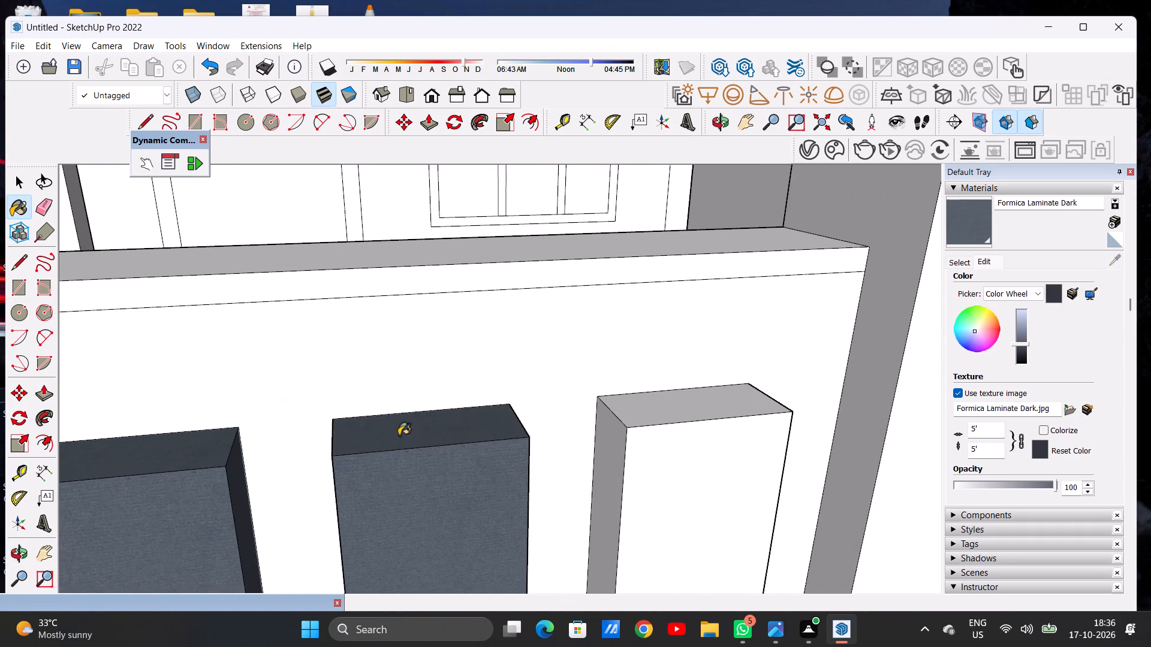
Paint the front, top and single-gate side of the block nearest the double gate with Formica Laminate Dark.
scroll(320, 437, "down", 11)
scroll(433, 443, "up", 5)
middle_click_drag(424, 446, 459, 447)
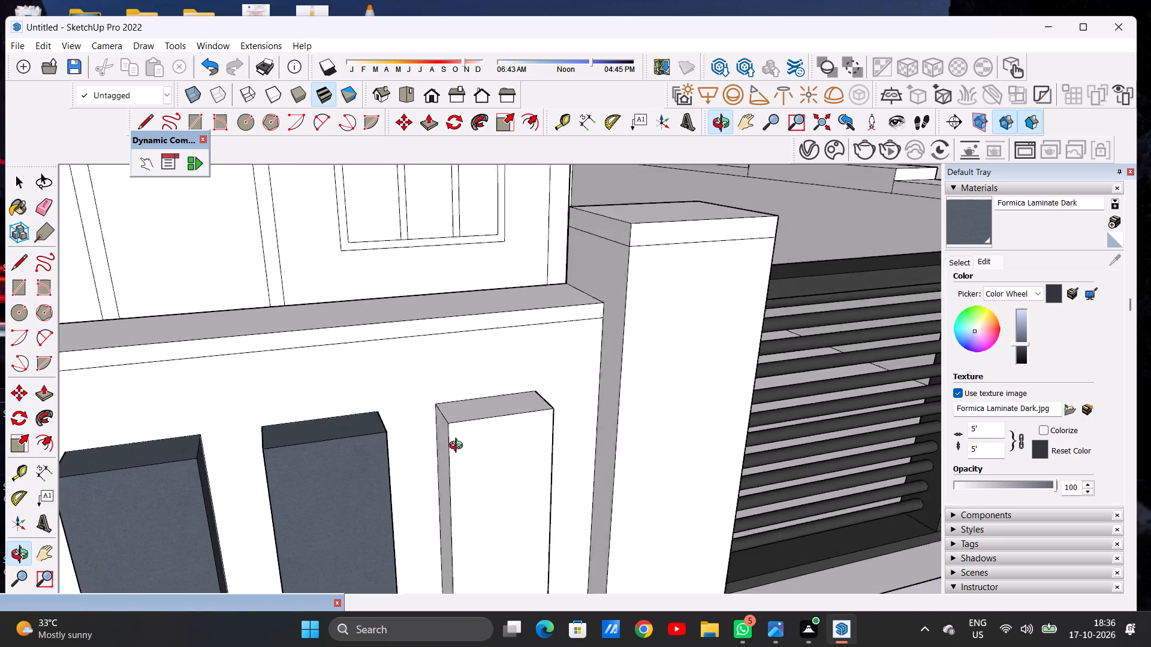
middle_click_drag(459, 447, 550, 426)
scroll(552, 426, "up", 7)
left_click(531, 431)
left_click(509, 368)
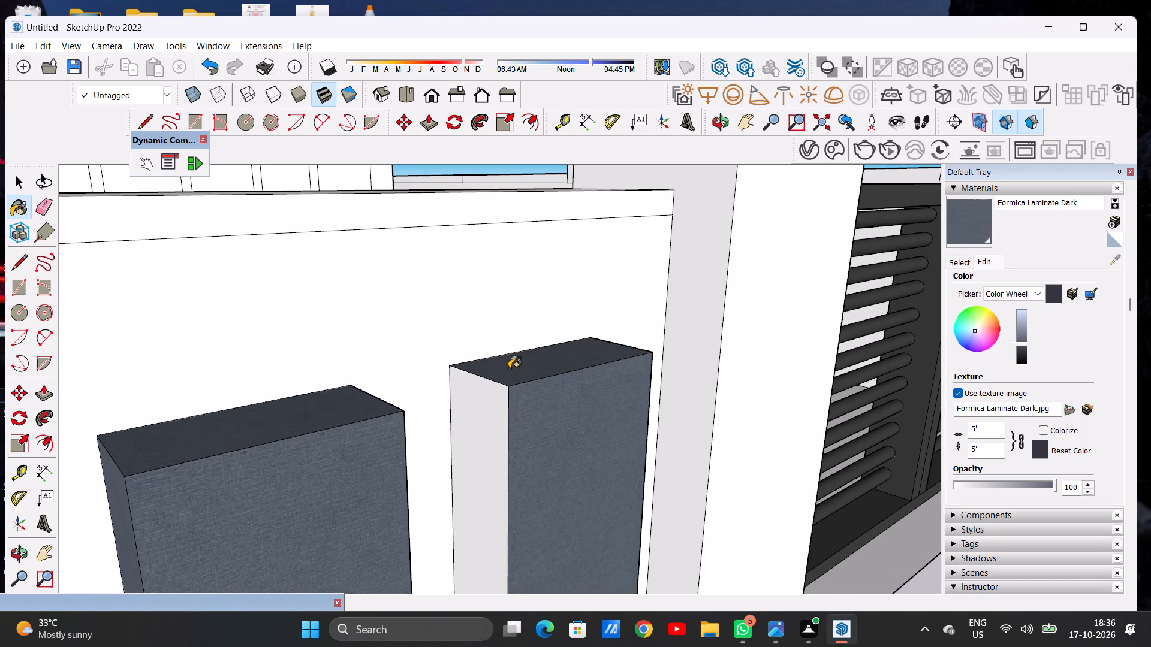
left_click(495, 409)
Paint the double-gate side and the underside of the block nearest the double gate with Formica Laminate Dark.
scroll(363, 419, "down", 4)
scroll(358, 419, "up", 1)
scroll(357, 419, "down", 13)
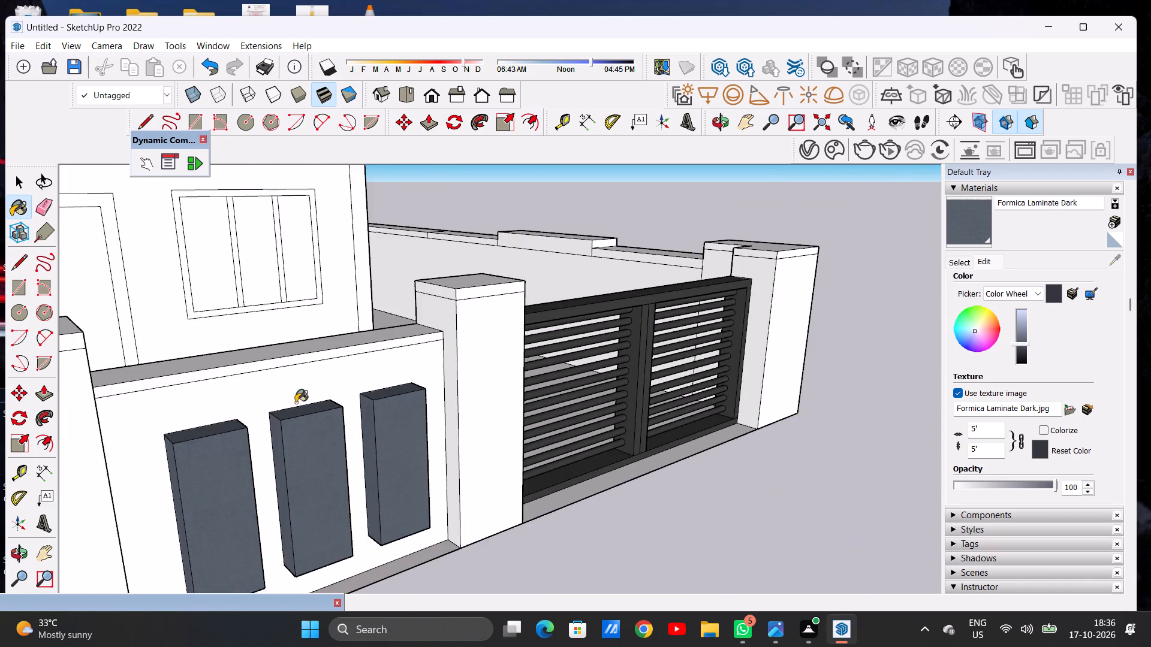
scroll(296, 403, "down", 5)
middle_click_drag(405, 442, 113, 439)
scroll(298, 367, "up", 7)
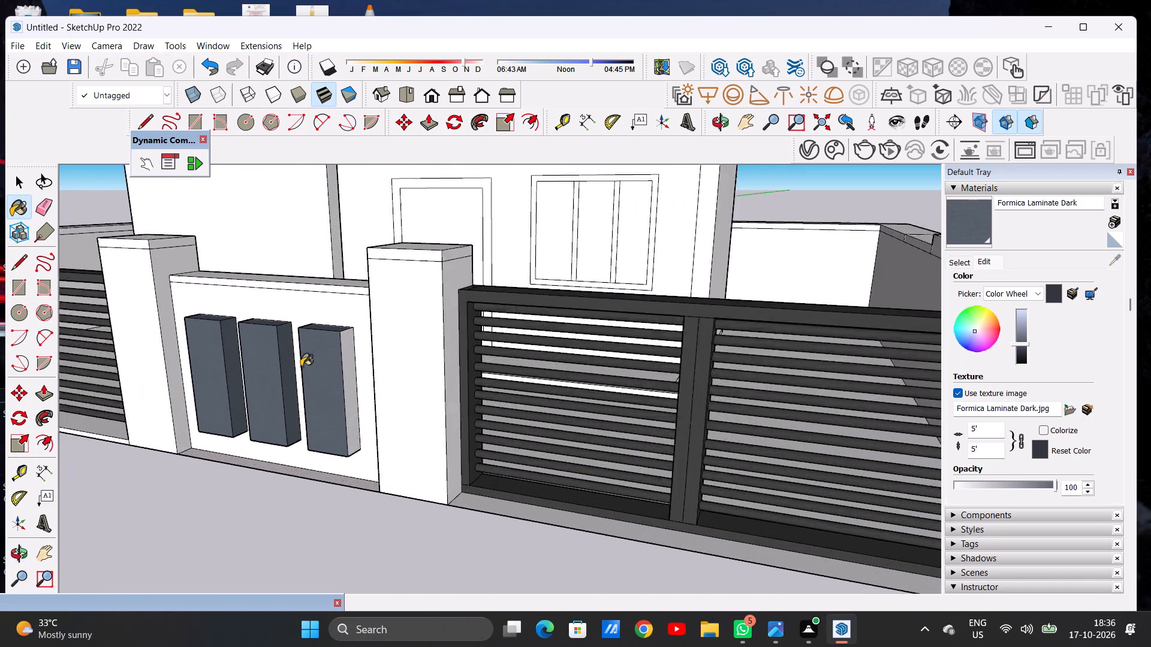
scroll(367, 353, "up", 10)
left_click(337, 371)
scroll(338, 462, "down", 10)
middle_click_drag(344, 536, 351, 358)
scroll(308, 554, "up", 4)
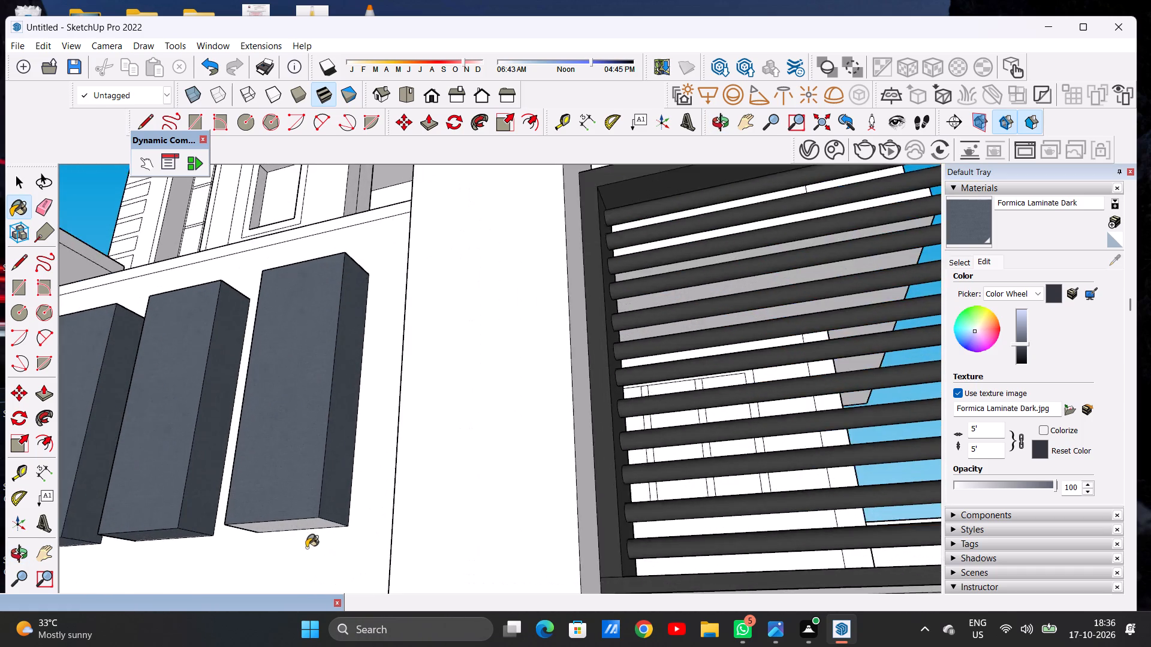
scroll(306, 548, "up", 9)
left_click(314, 519)
Examine the whole front facade and boundary wall with the three painted blocks, from a distance and closer in.
scroll(351, 516, "down", 16)
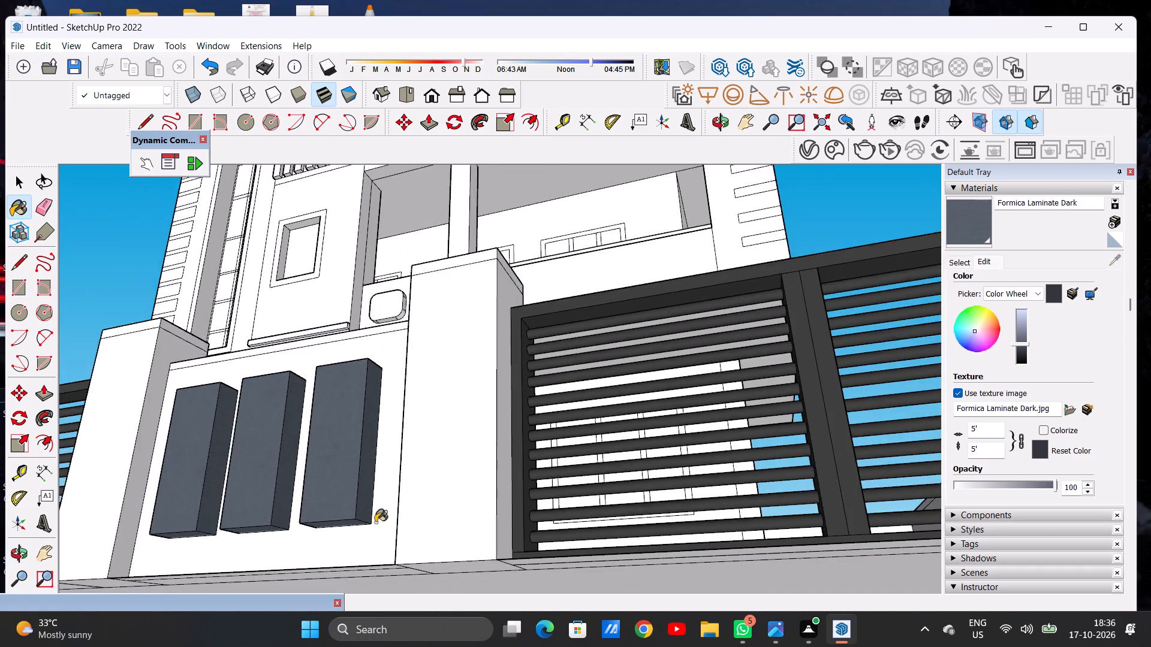
scroll(375, 522, "down", 14)
middle_click_drag(346, 510, 457, 570)
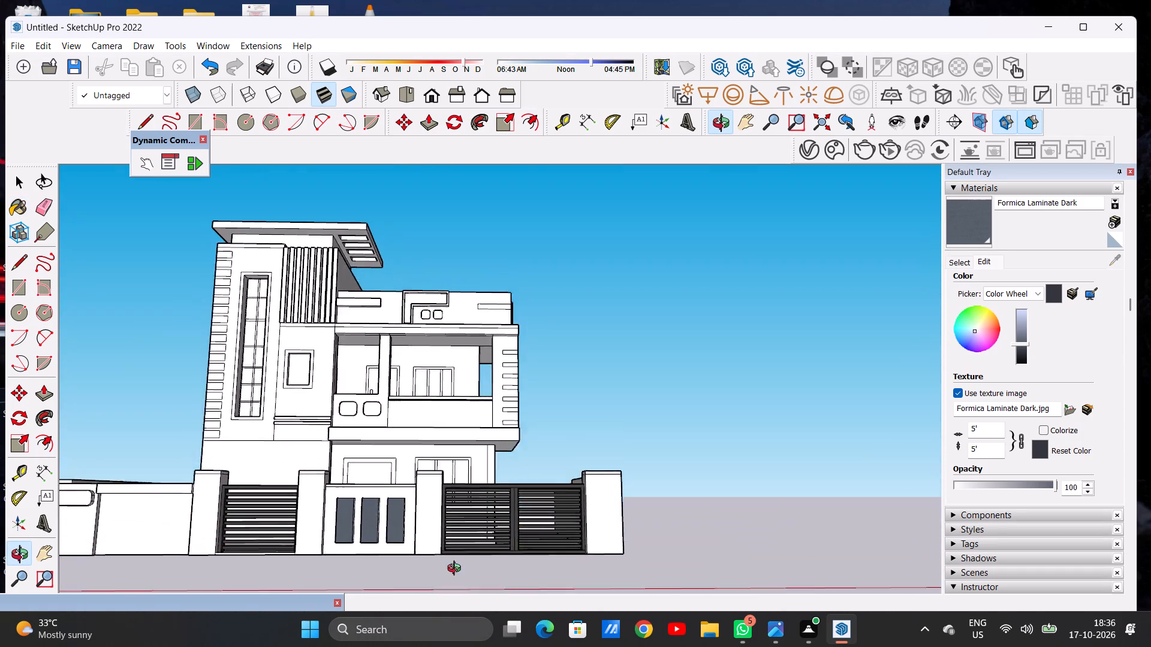
middle_click_drag(457, 570, 482, 588)
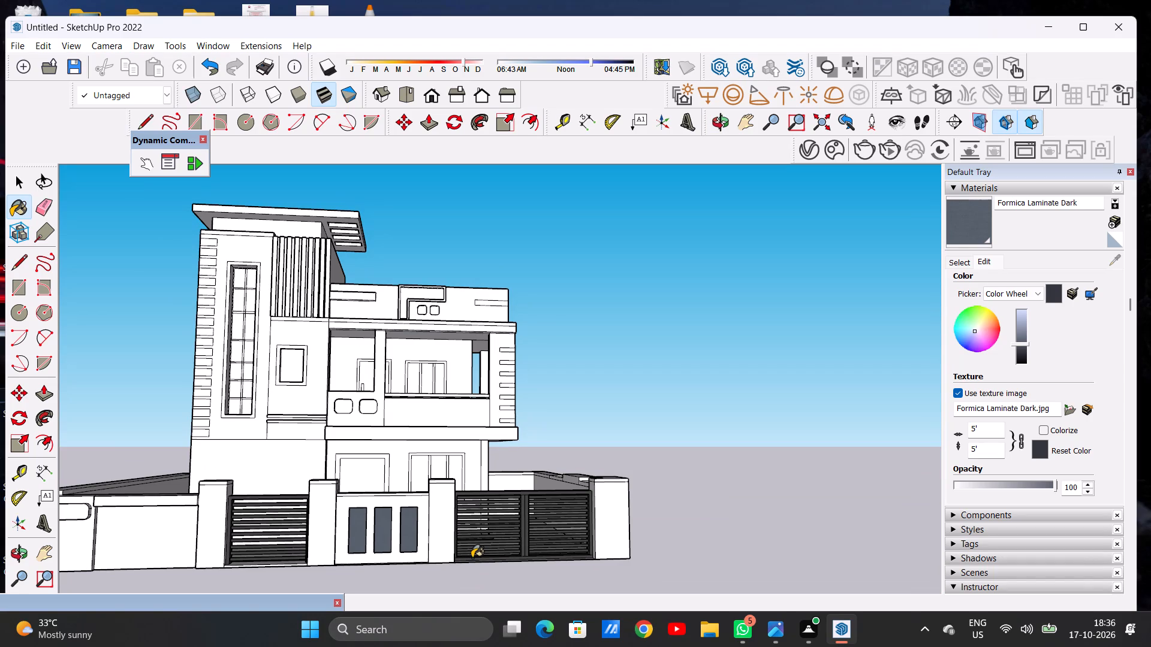
scroll(474, 546, "down", 6)
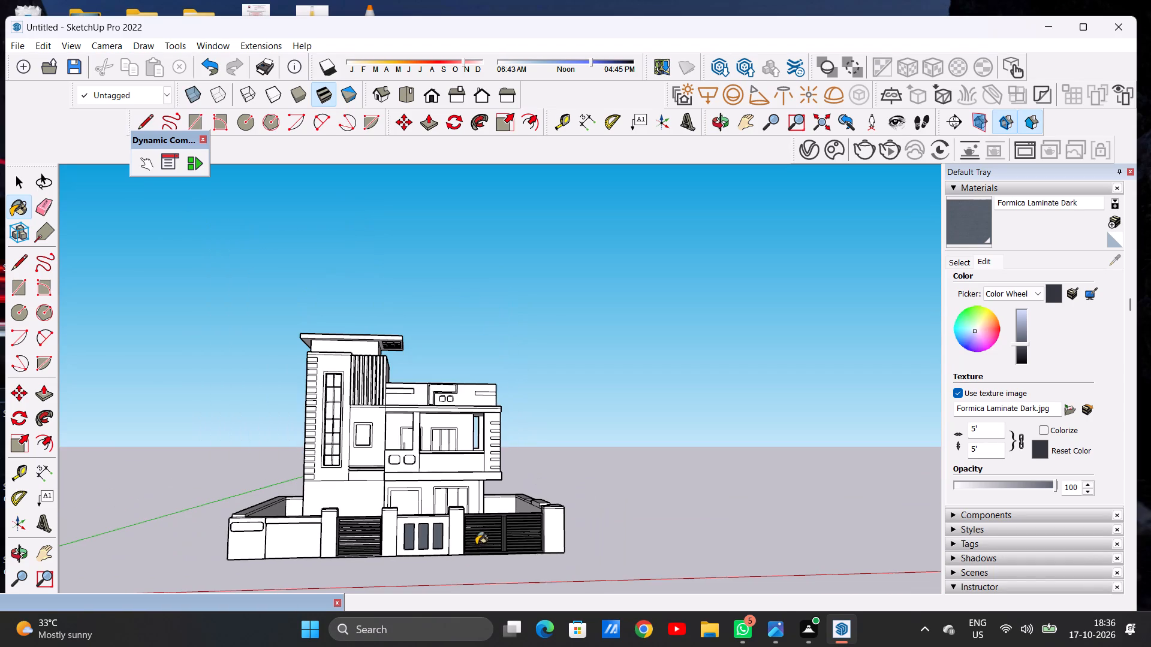
scroll(358, 543, "down", 4)
scroll(322, 540, "up", 5)
scroll(316, 540, "down", 1)
scroll(317, 527, "up", 13)
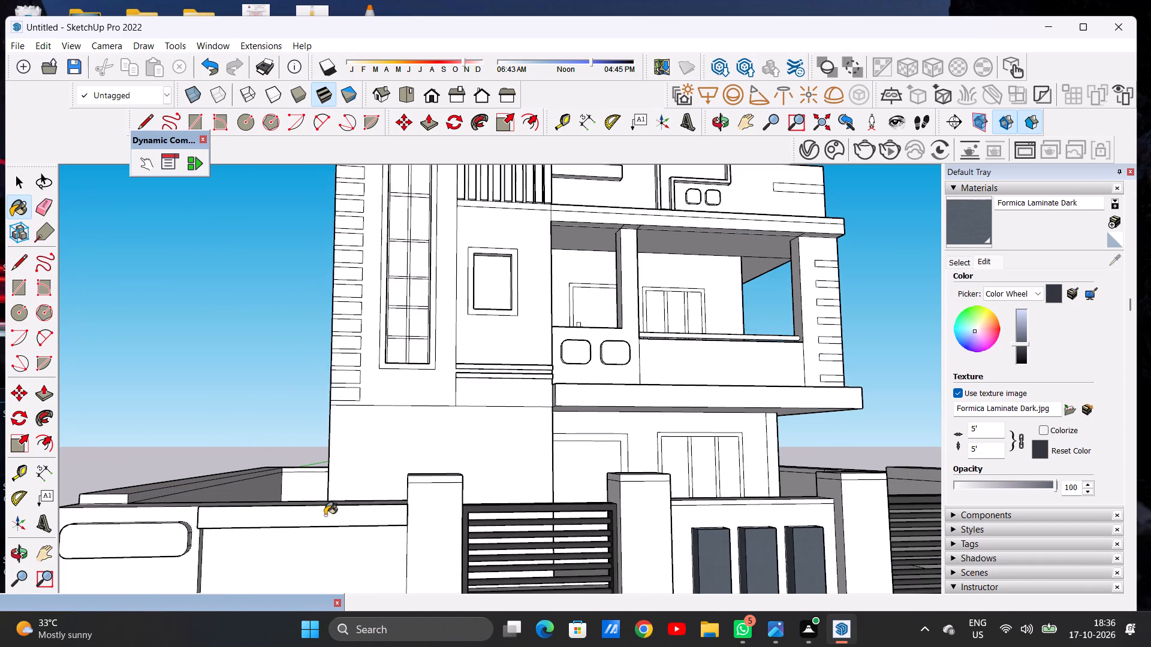
Paint the upper band of the long front boundary wall beside the single gate with Formica Laminate Dark.
left_click(325, 515)
middle_click_drag(314, 545, 329, 605)
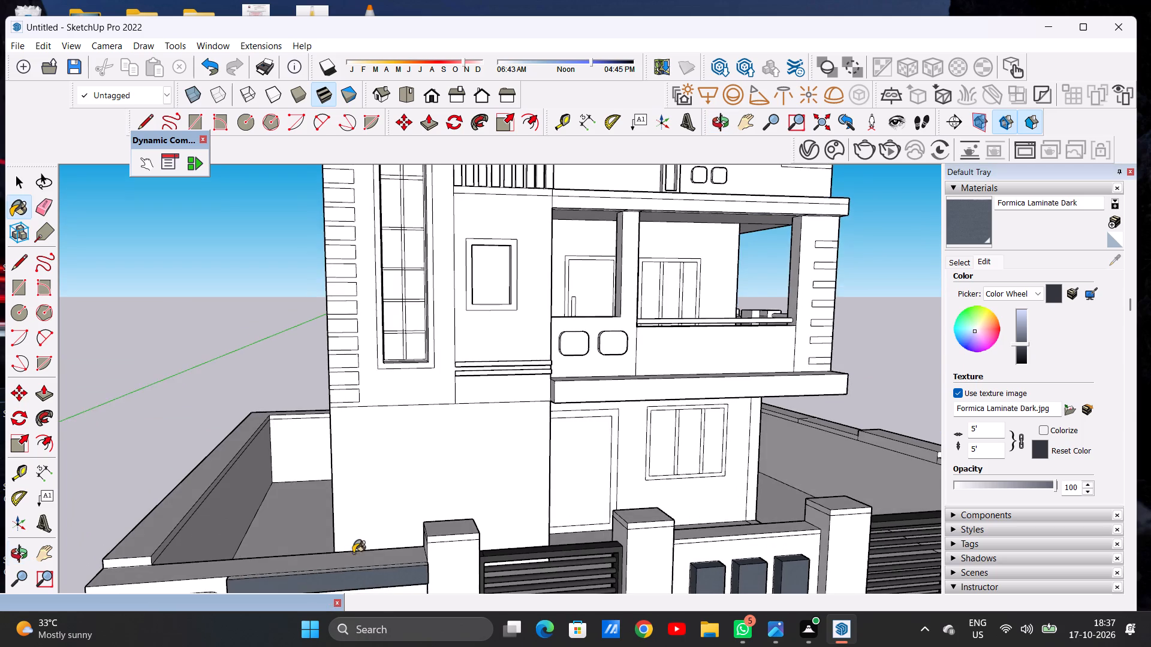
Paint both underside strips and the exposed end of the long front wall's upper band with Formica Laminate Dark.
scroll(373, 513, "down", 8)
scroll(342, 561, "up", 5)
middle_click_drag(339, 569, 323, 448)
scroll(285, 443, "up", 9)
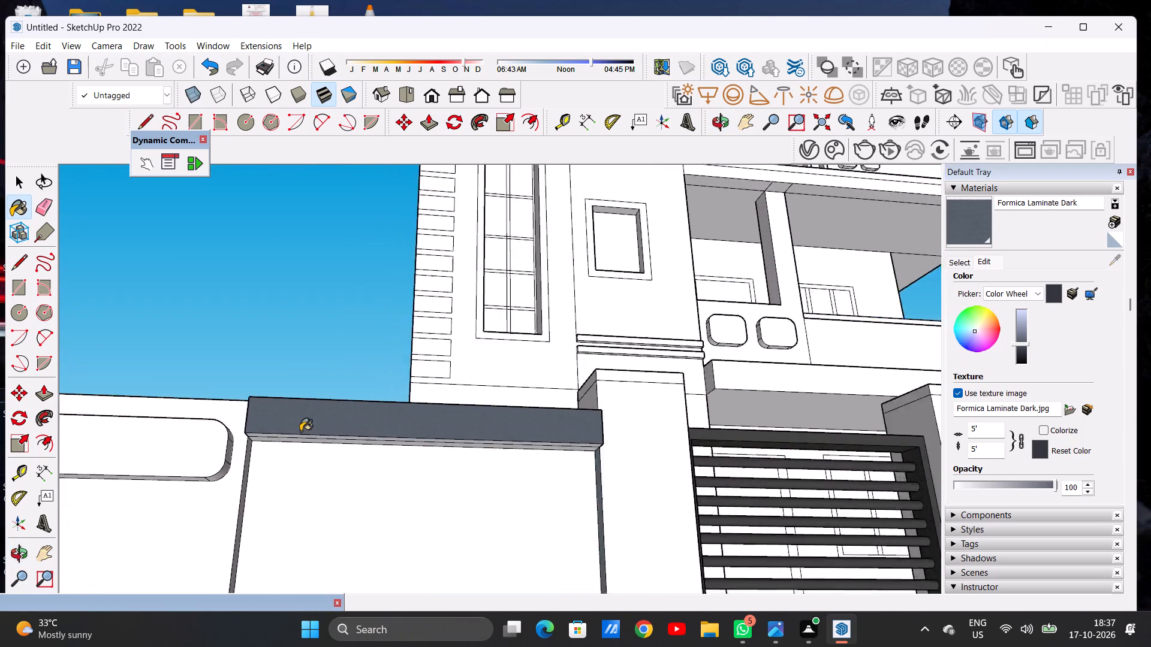
scroll(300, 431, "up", 9)
left_click(297, 442)
scroll(305, 438, "up", 9)
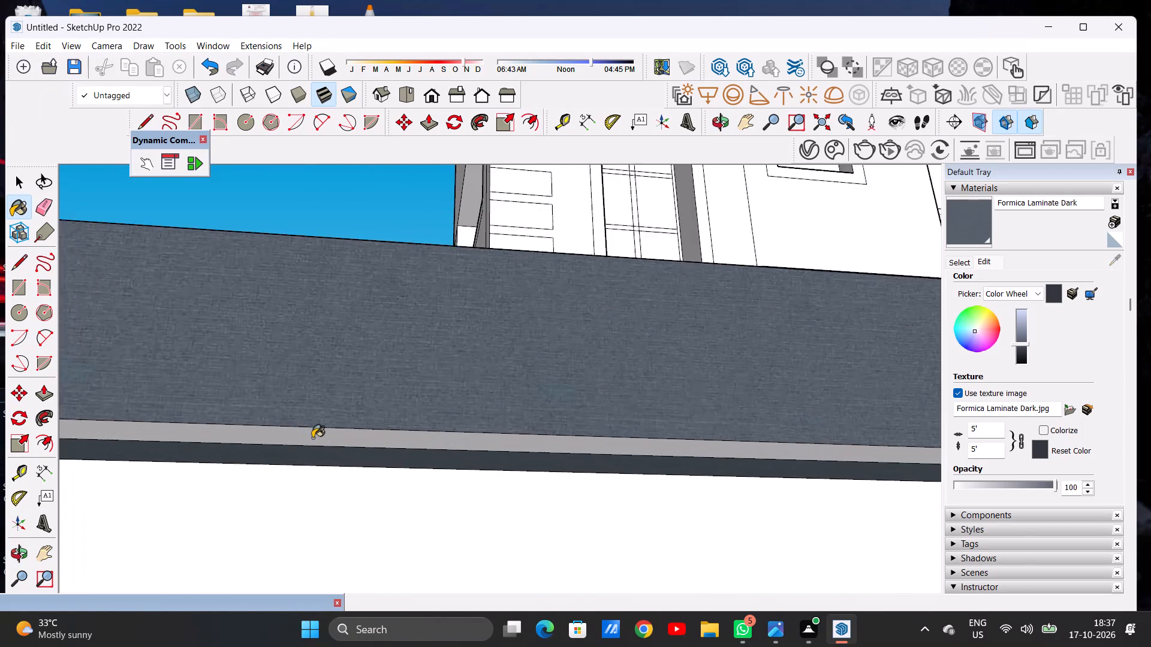
scroll(312, 438, "up", 2)
left_click(318, 434)
scroll(370, 451, "down", 20)
scroll(370, 451, "down", 8)
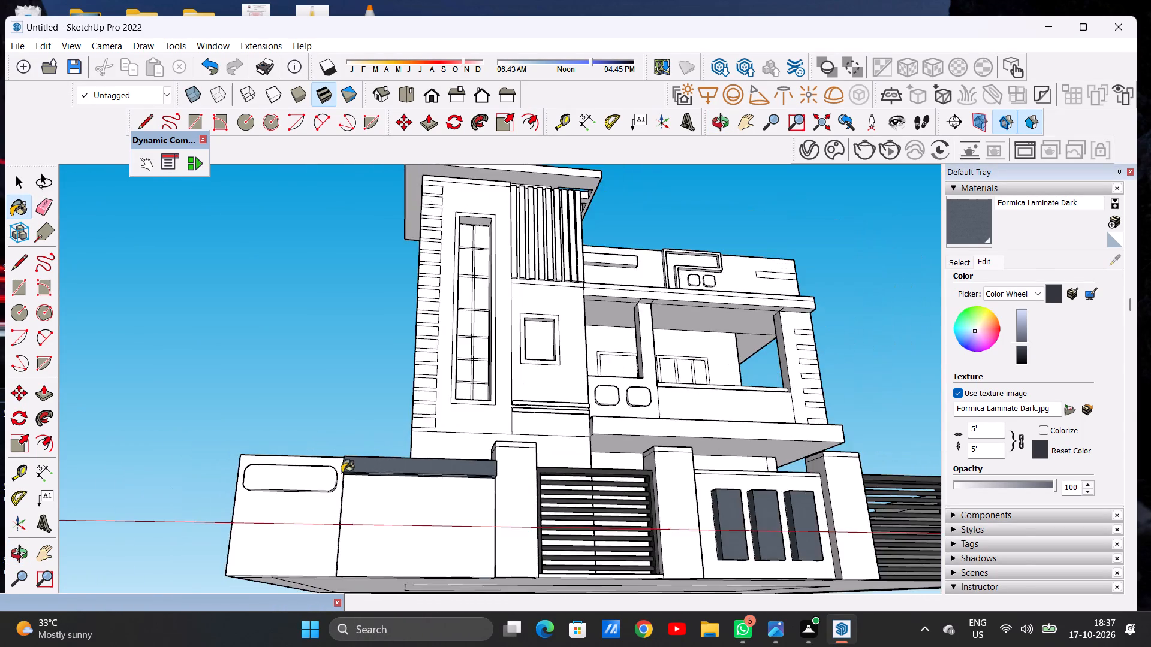
middle_click_drag(342, 471, 470, 525)
scroll(465, 510, "down", 1)
scroll(465, 510, "up", 20)
scroll(465, 510, "up", 1)
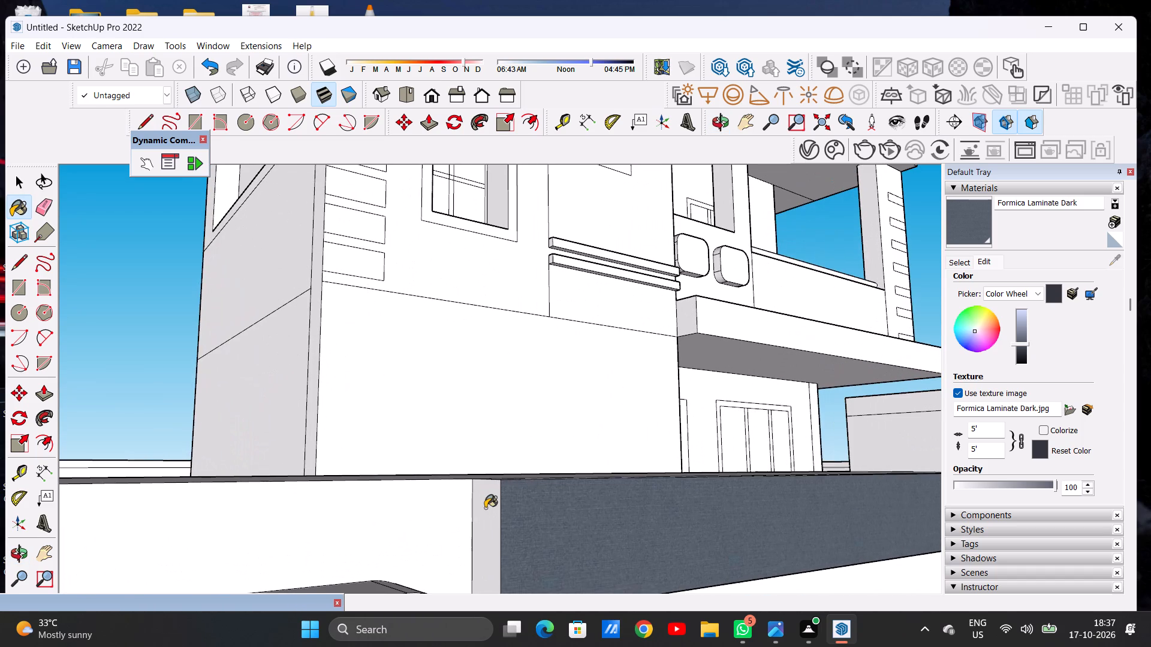
left_click(487, 504)
scroll(363, 510, "down", 20)
scroll(363, 510, "down", 7)
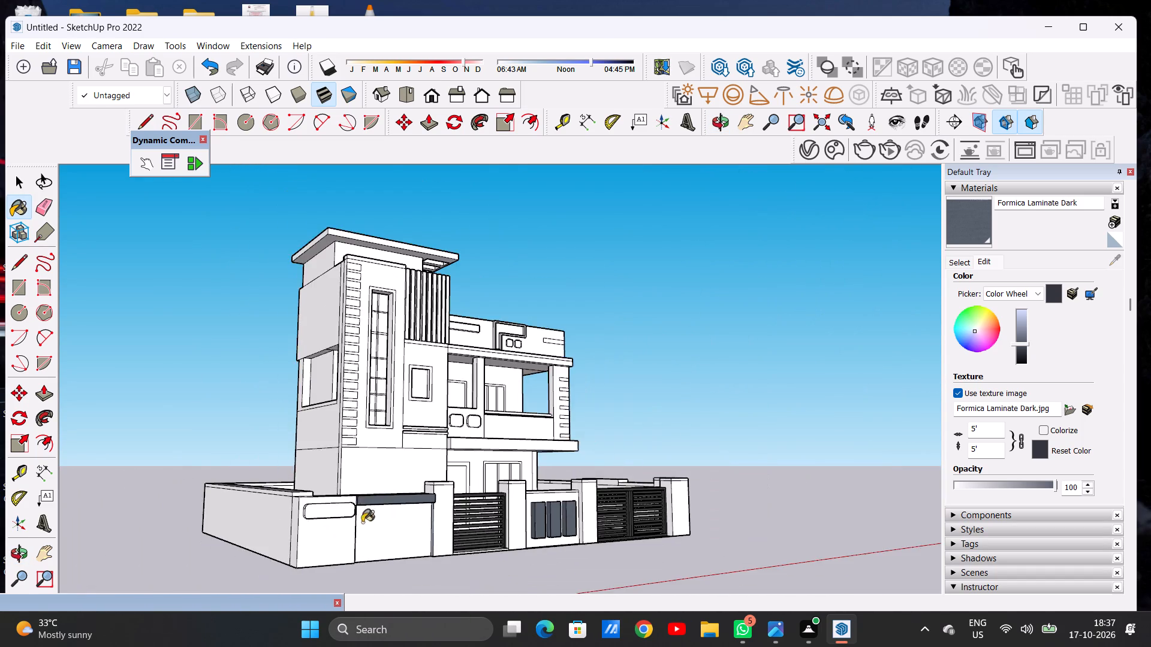
Paint the rounded front wall panel's front face and its rounded end facing the upper band with Formica Laminate Dark.
middle_click_drag(342, 525, 210, 533)
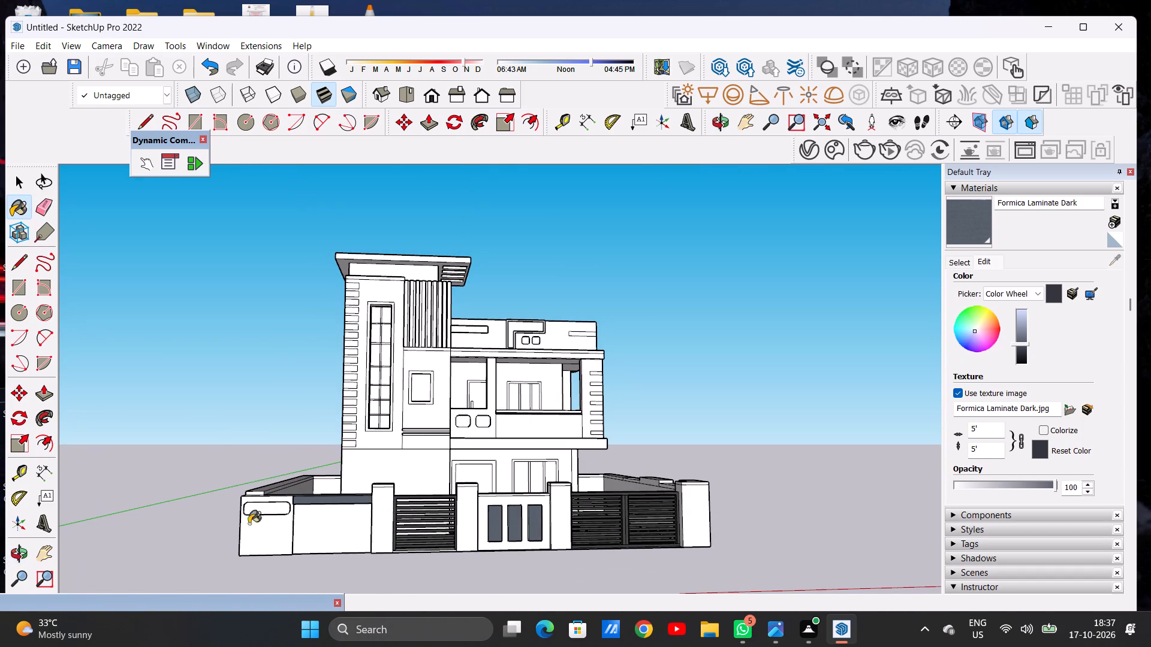
scroll(274, 516, "up", 16)
left_click(290, 497)
scroll(290, 491, "down", 6)
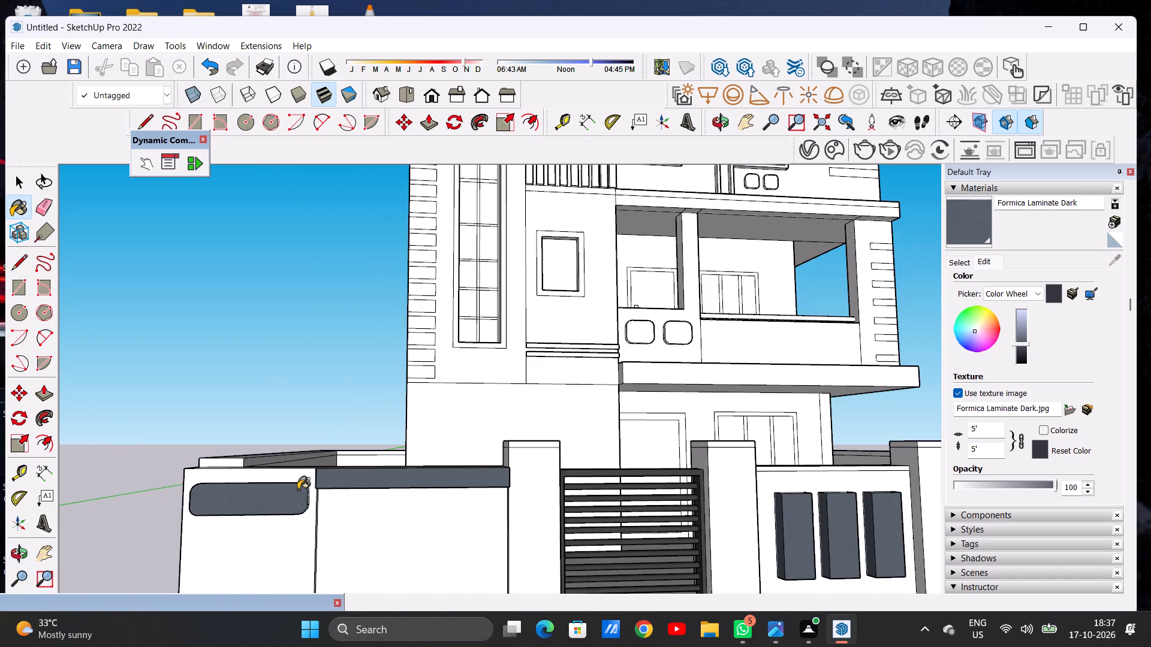
middle_click_drag(281, 499, 125, 539)
scroll(282, 518, "up", 9)
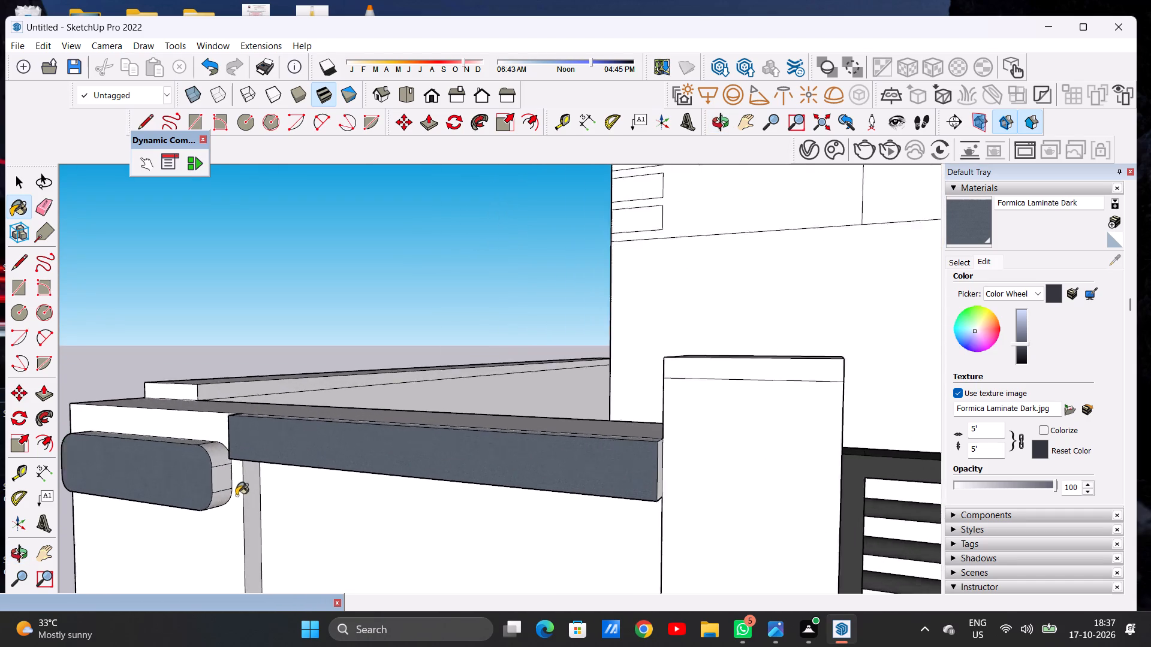
scroll(236, 495, "up", 10)
left_click(204, 468)
left_click(191, 414)
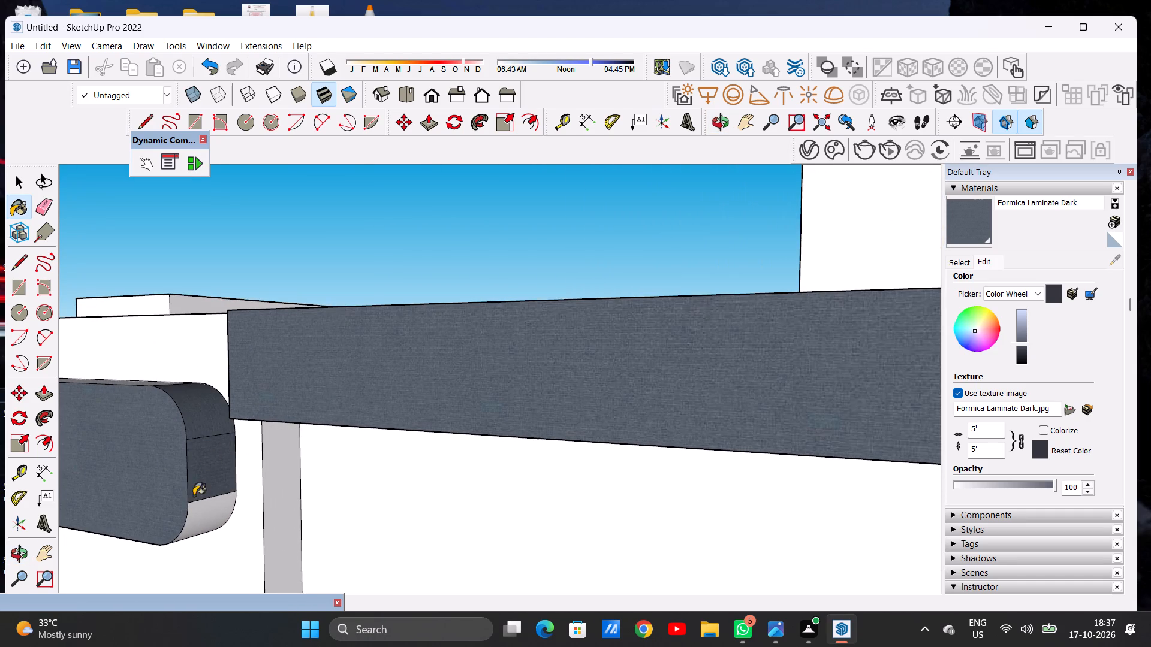
left_click(193, 512)
scroll(273, 507, "down", 14)
Paint the rounded panel's end nearest the wall corner, including both curved corners, with Formica Laminate Dark.
middle_click_drag(162, 503, 279, 526)
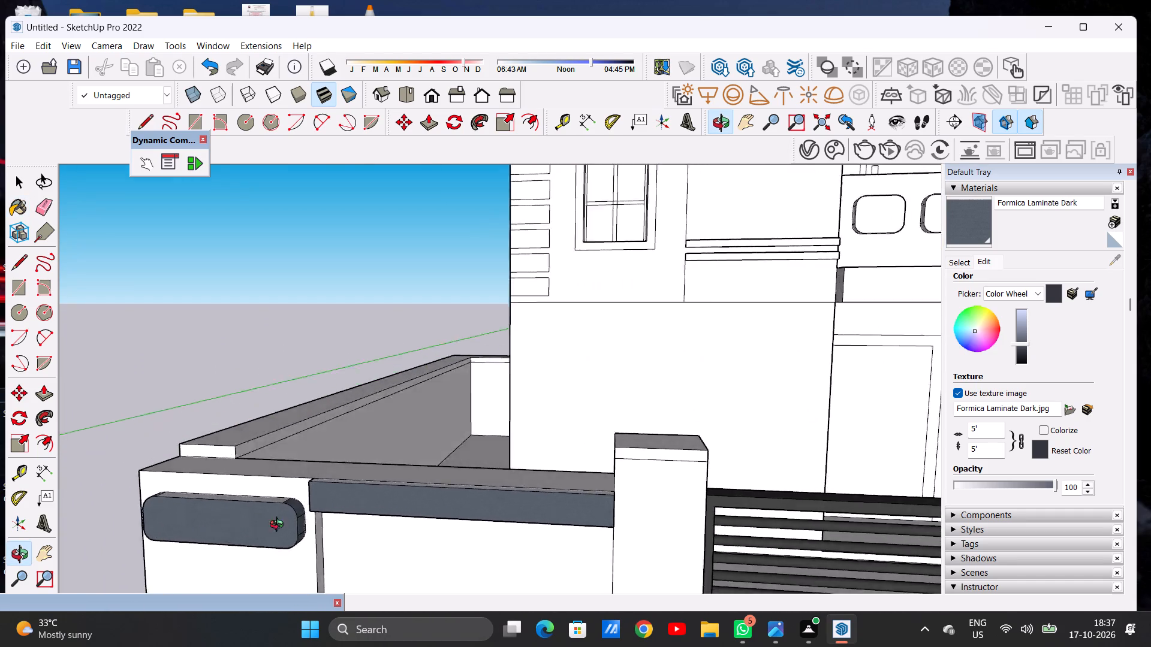
middle_click_drag(279, 526, 581, 518)
scroll(531, 486, "down", 11)
scroll(539, 536, "up", 6)
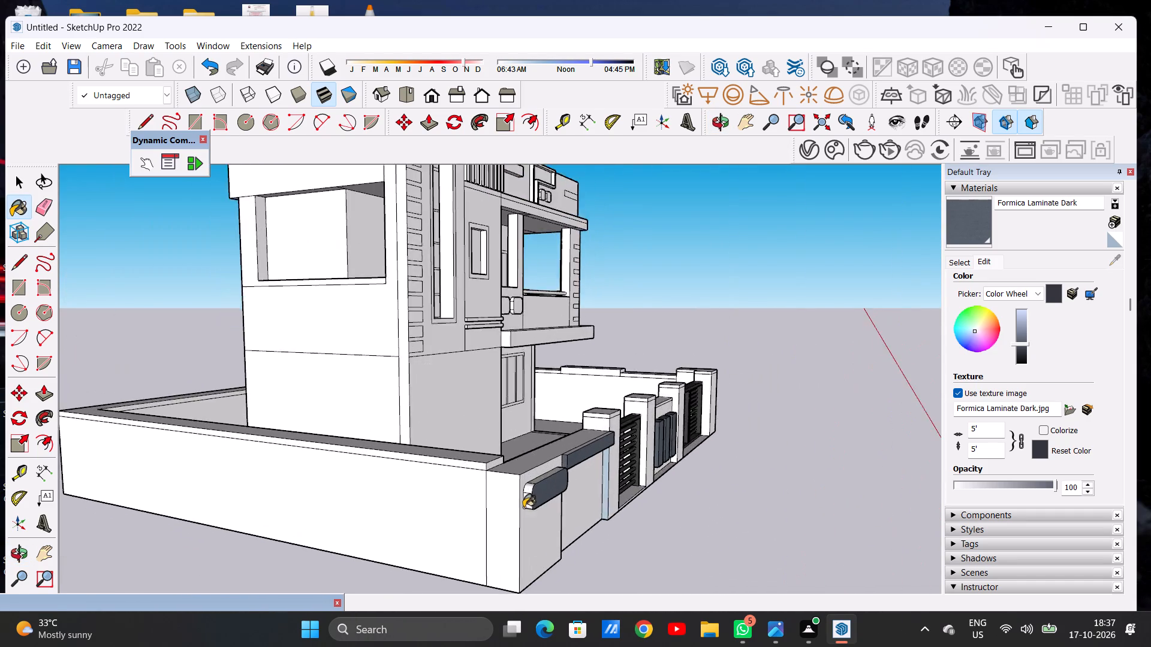
scroll(523, 507, "up", 20)
scroll(523, 507, "up", 1)
left_click(518, 492)
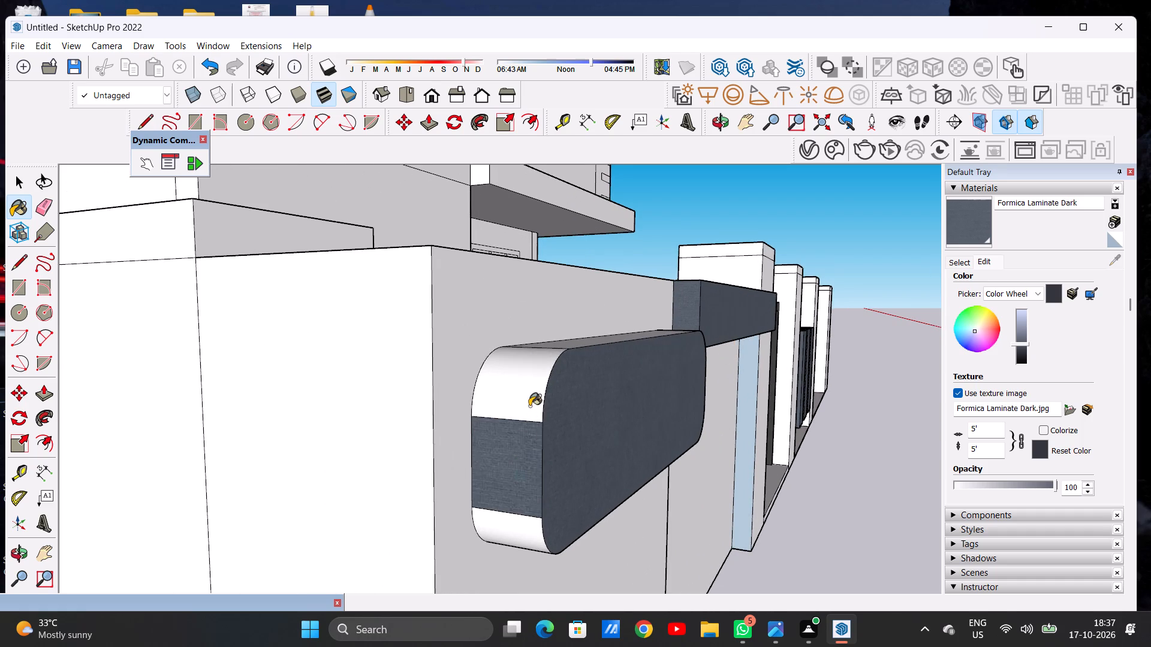
left_click(529, 406)
left_click(517, 528)
scroll(487, 437, "down", 8)
Paint the top and underside of the rounded front wall panel with Formica Laminate Dark.
middle_click_drag(526, 416, 511, 479)
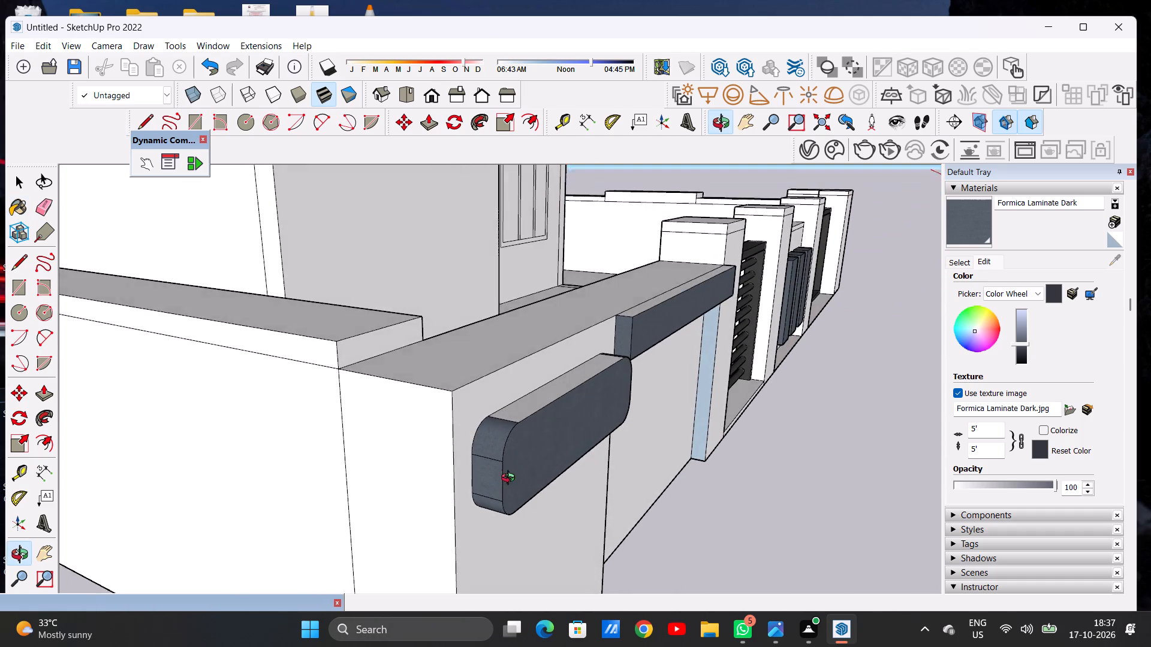
middle_click_drag(511, 479, 510, 486)
scroll(519, 417, "up", 6)
left_click(514, 416)
scroll(365, 453, "down", 12)
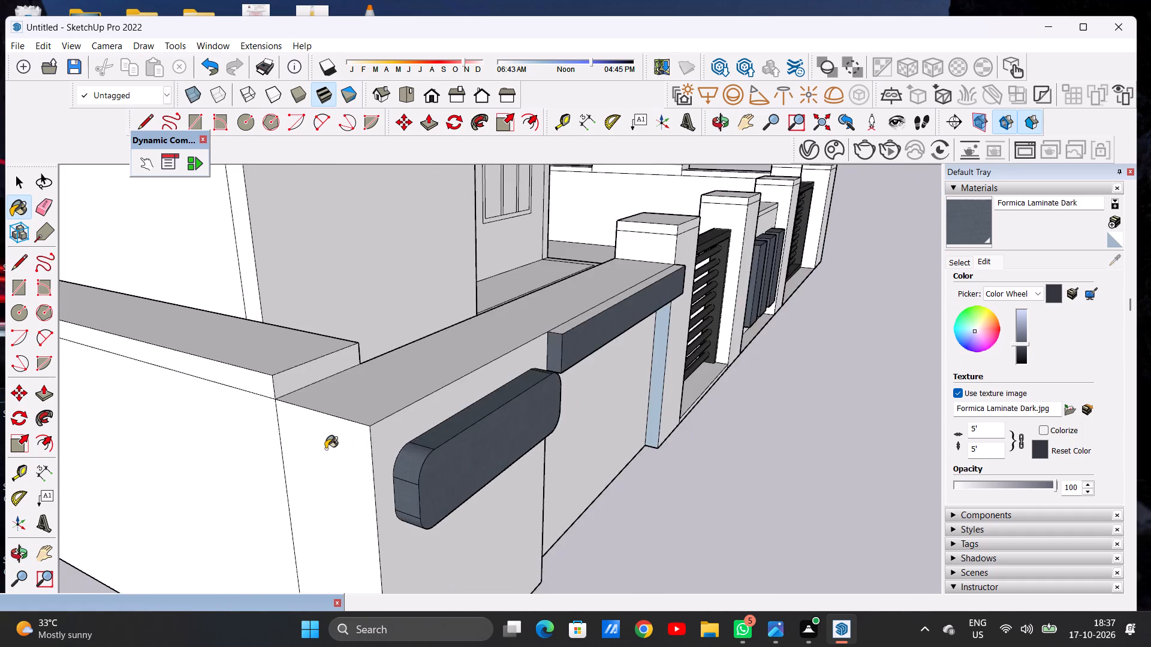
scroll(326, 449, "down", 4)
middle_click_drag(401, 513, 354, 379)
middle_click(354, 379)
scroll(288, 198, "up", 3)
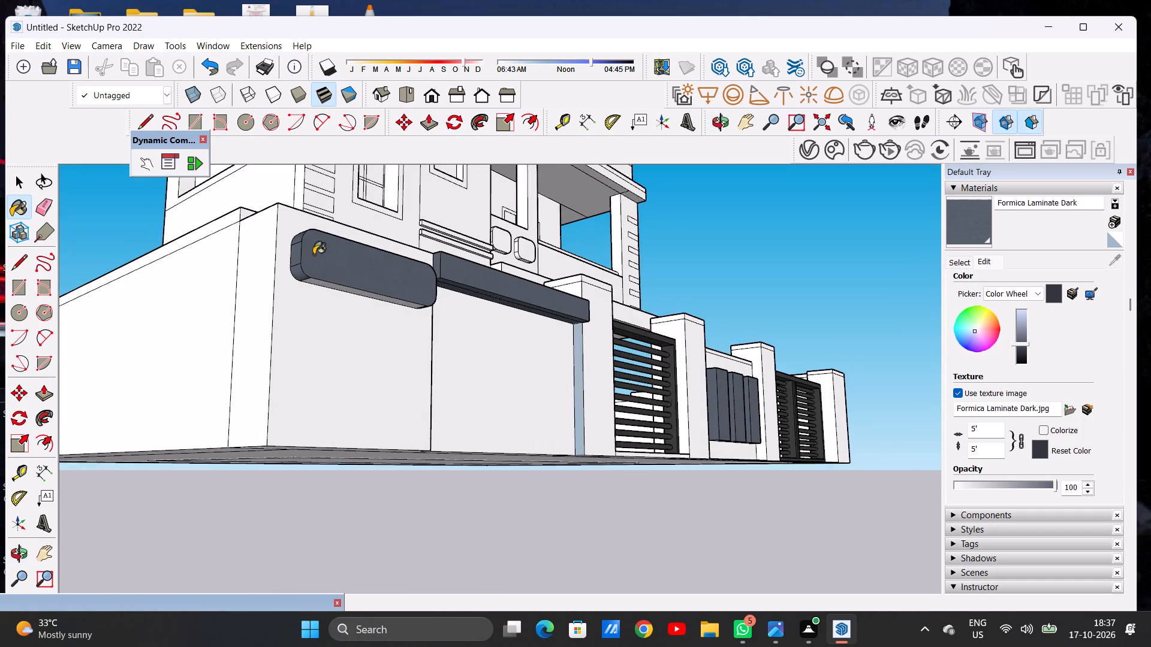
scroll(314, 255, "up", 7)
middle_click_drag(344, 310, 344, 270)
left_click(335, 282)
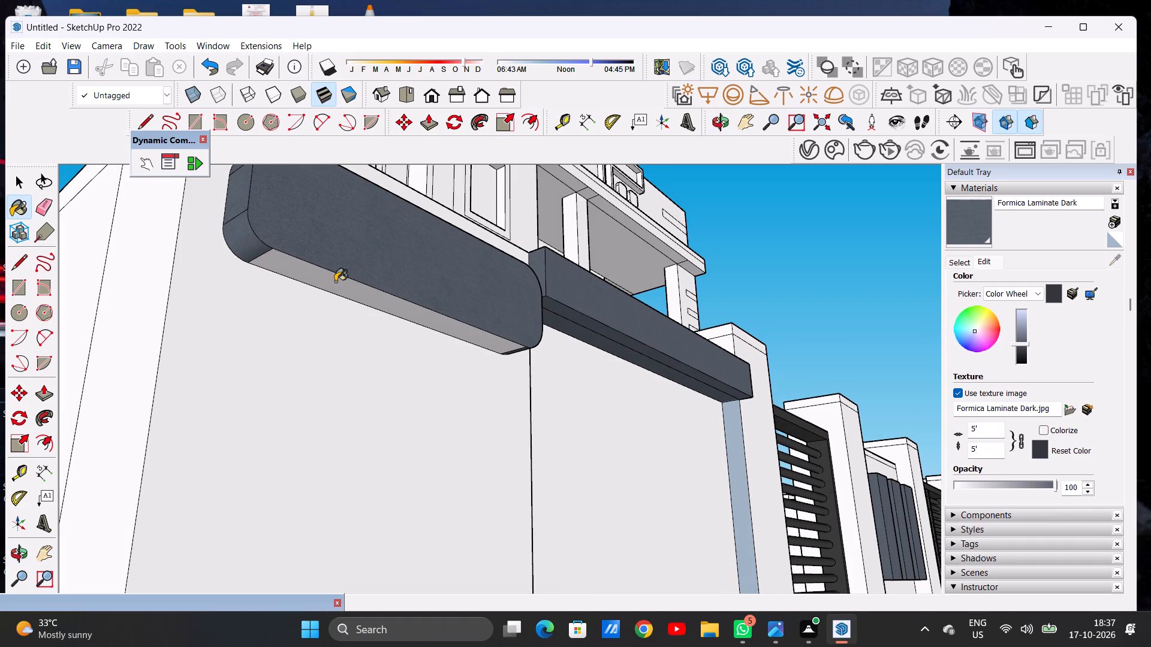
scroll(287, 331, "down", 20)
Examine the whole house from the front and around to the side boundary wall beside the double gate.
middle_click_drag(427, 360, 258, 444)
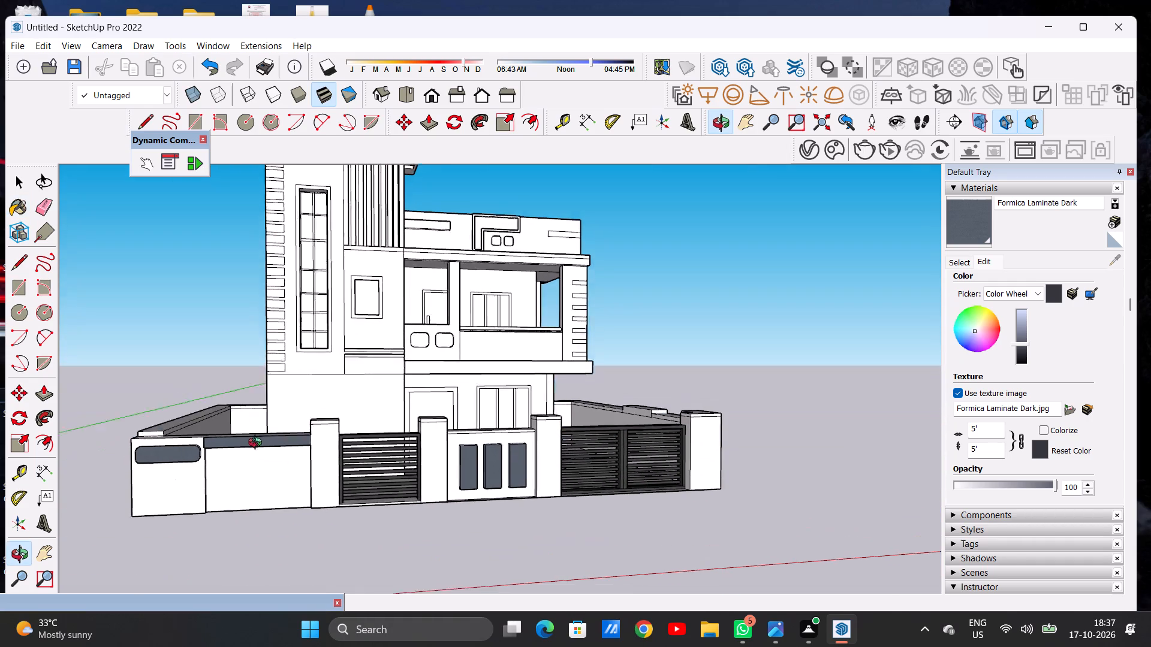
middle_click_drag(258, 444, 258, 447)
scroll(282, 518, "down", 4)
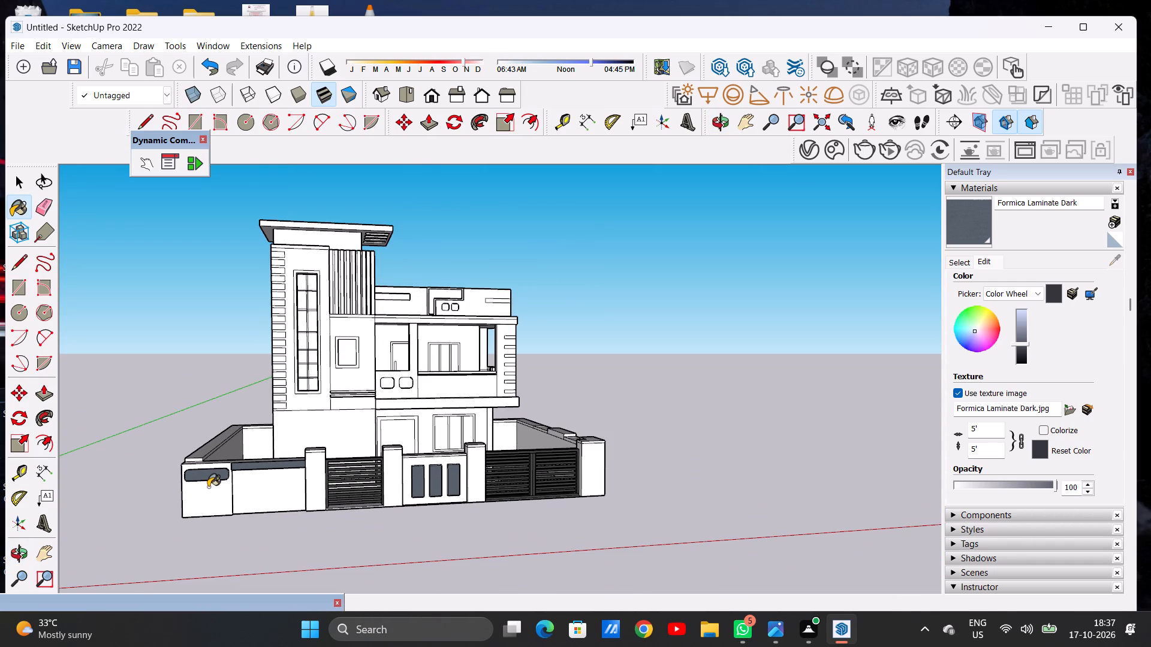
scroll(194, 506, "down", 6)
middle_click_drag(510, 485, 236, 482)
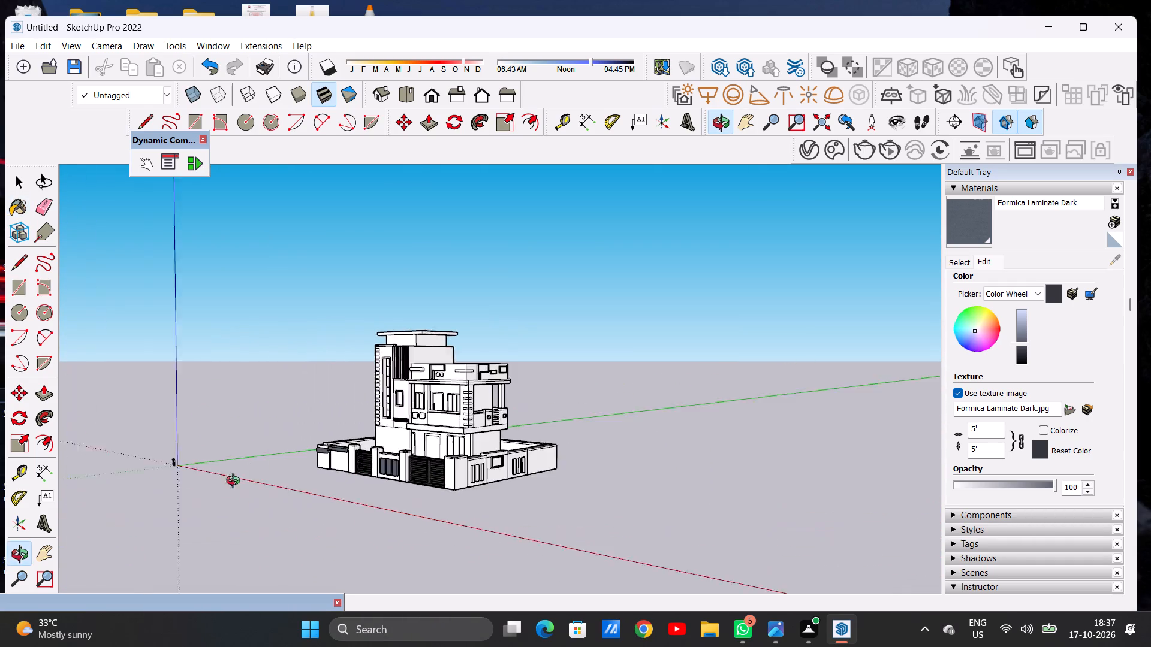
middle_click_drag(236, 482, 171, 482)
scroll(406, 482, "up", 6)
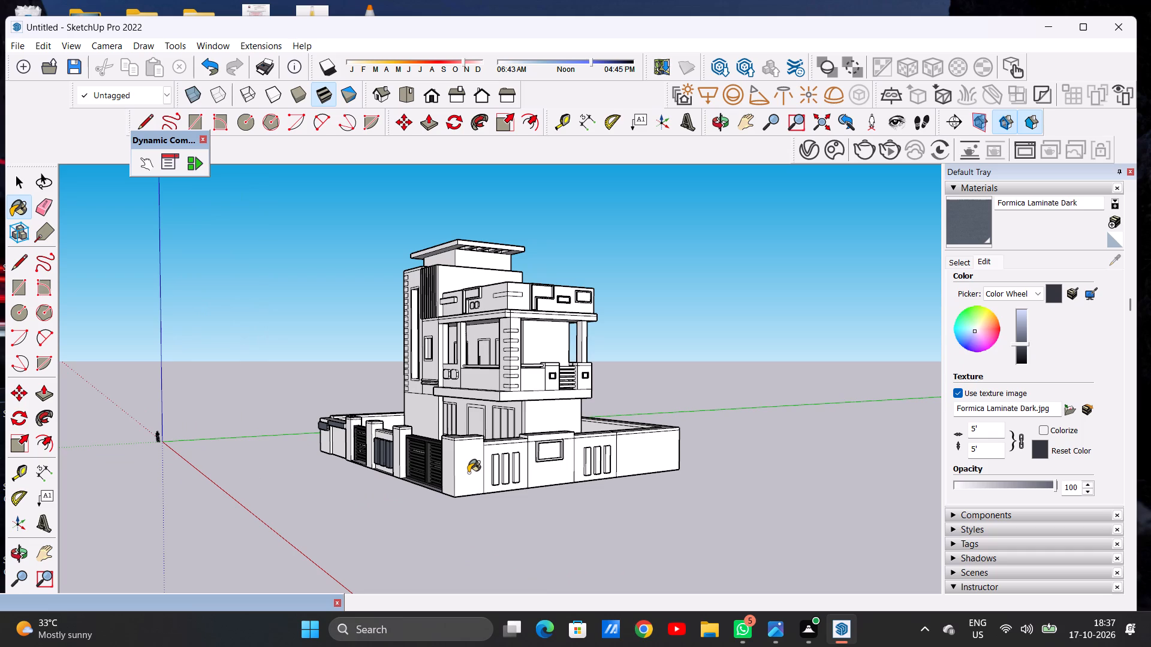
scroll(309, 524, "down", 7)
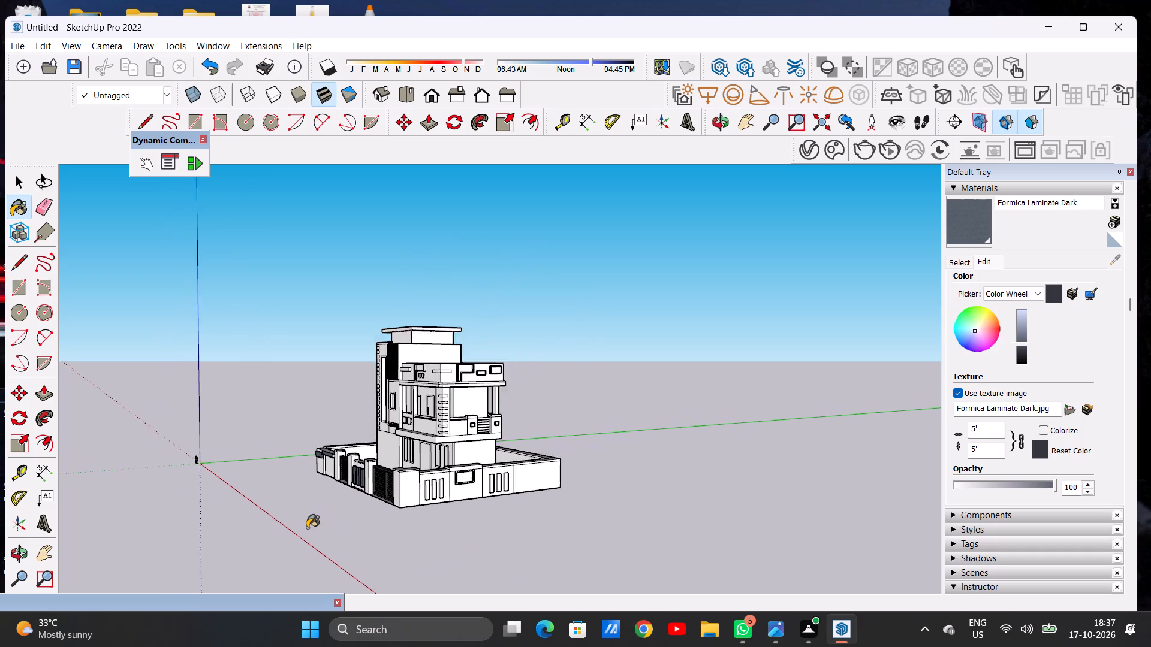
Paint the front, top and frame-side face of the side wall block nearest the corner pillar with Formica Laminate Dark.
scroll(453, 504, "up", 14)
middle_click_drag(408, 474, 246, 485)
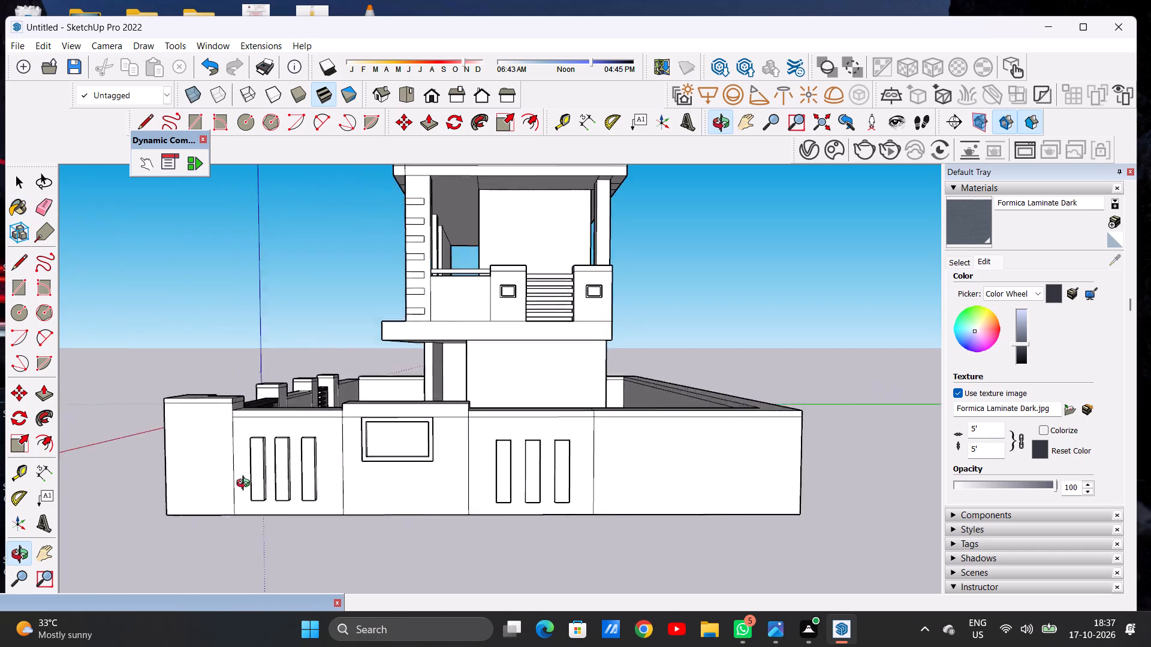
middle_click_drag(246, 485, 210, 537)
scroll(247, 482, "up", 14)
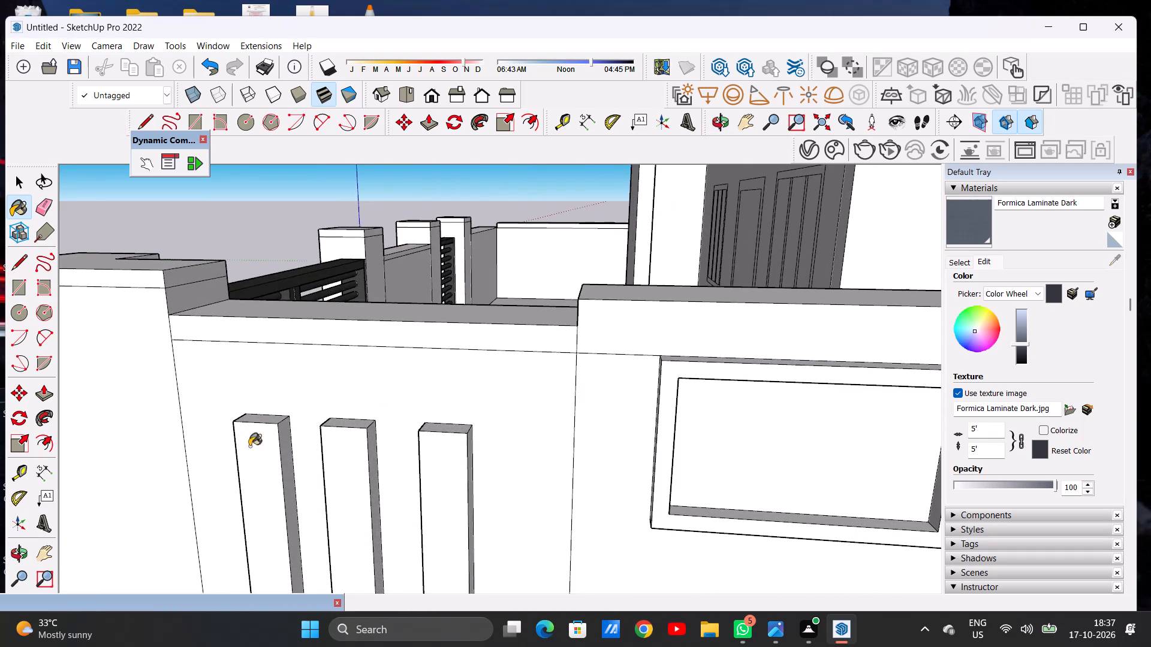
middle_click_drag(243, 451, 212, 493)
scroll(249, 494, "up", 7)
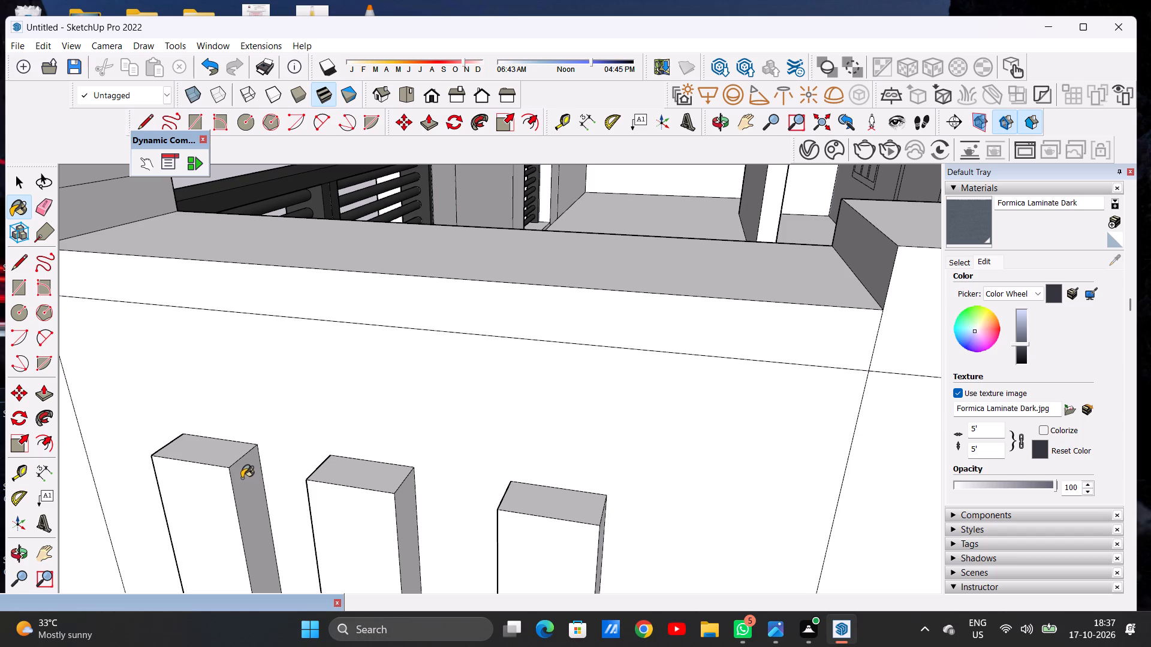
left_click(237, 471)
left_click(213, 488)
left_click(221, 447)
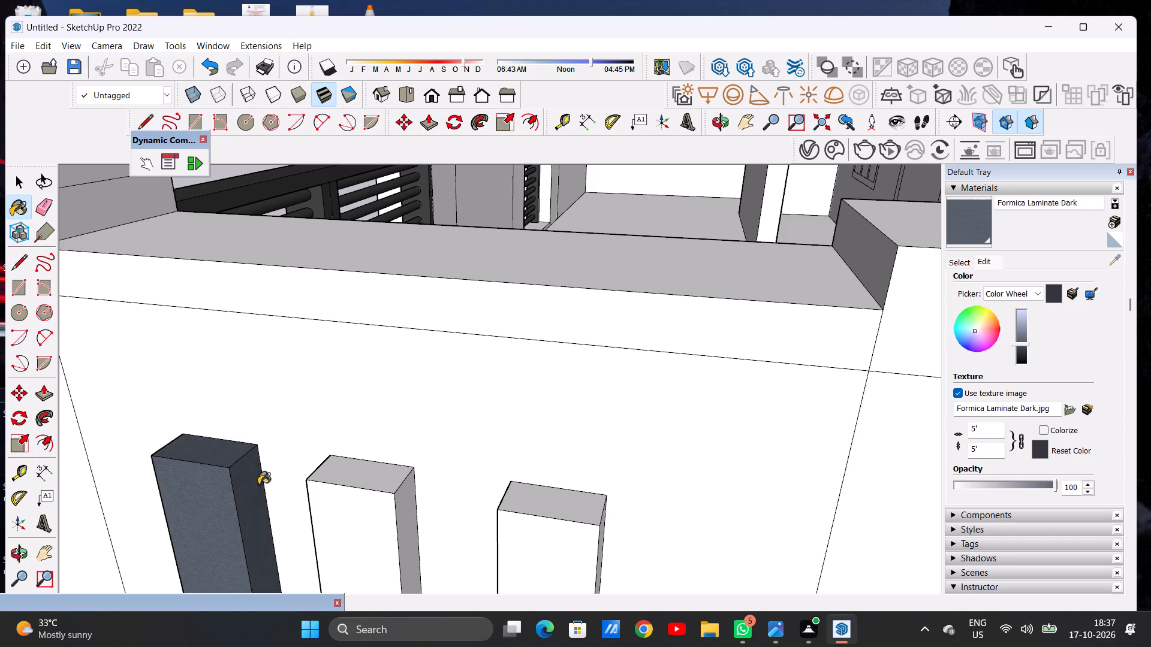
Paint the pillar-side face of the side wall block nearest the corner pillar with Formica Laminate Dark.
scroll(261, 485, "down", 17)
middle_click_drag(243, 509, 488, 482)
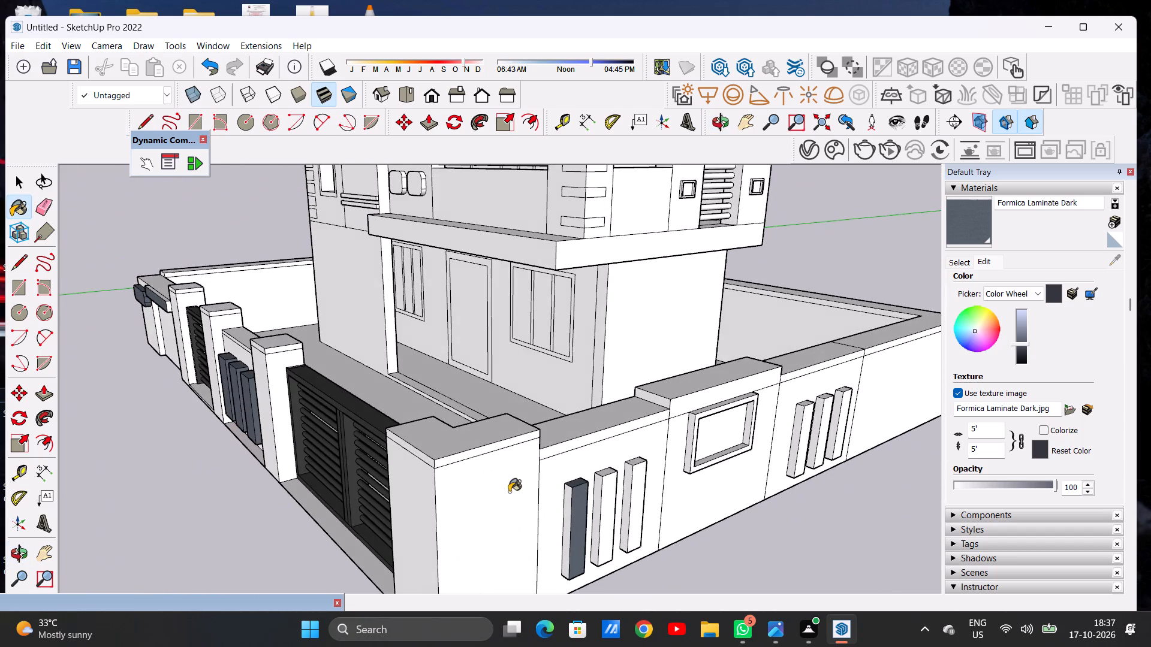
scroll(540, 499, "up", 6)
scroll(604, 482, "up", 1)
scroll(604, 482, "down", 1)
scroll(604, 482, "up", 4)
left_click(575, 488)
scroll(281, 540, "down", 11)
Paint the front, top and both sides of the middle block in the side wall's group nearest the corner pillar with Formica Laminate Dark.
scroll(494, 531, "up", 4)
scroll(433, 485, "up", 7)
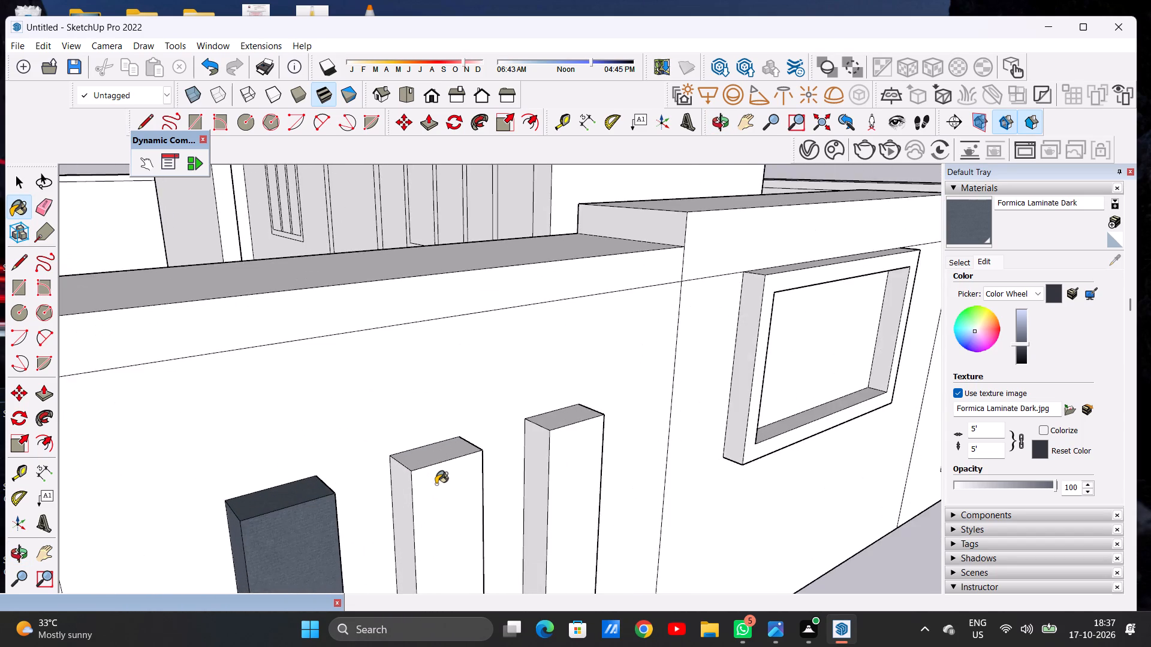
scroll(436, 484, "up", 8)
left_click(366, 466)
left_click(376, 444)
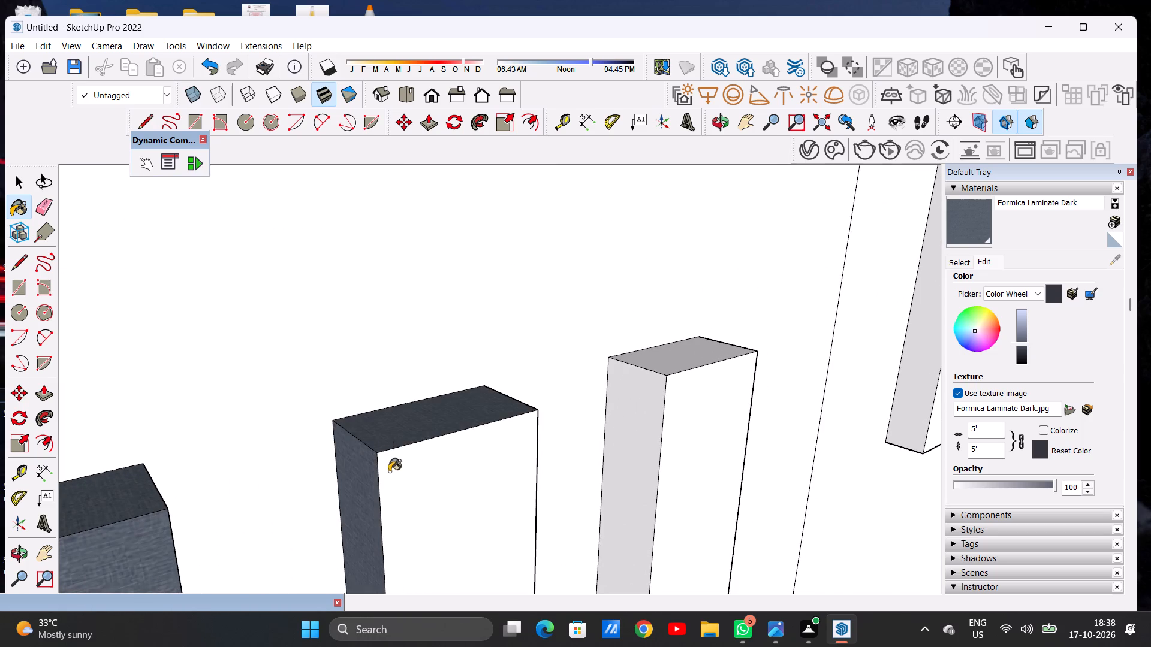
left_click(396, 483)
scroll(351, 493, "down", 17)
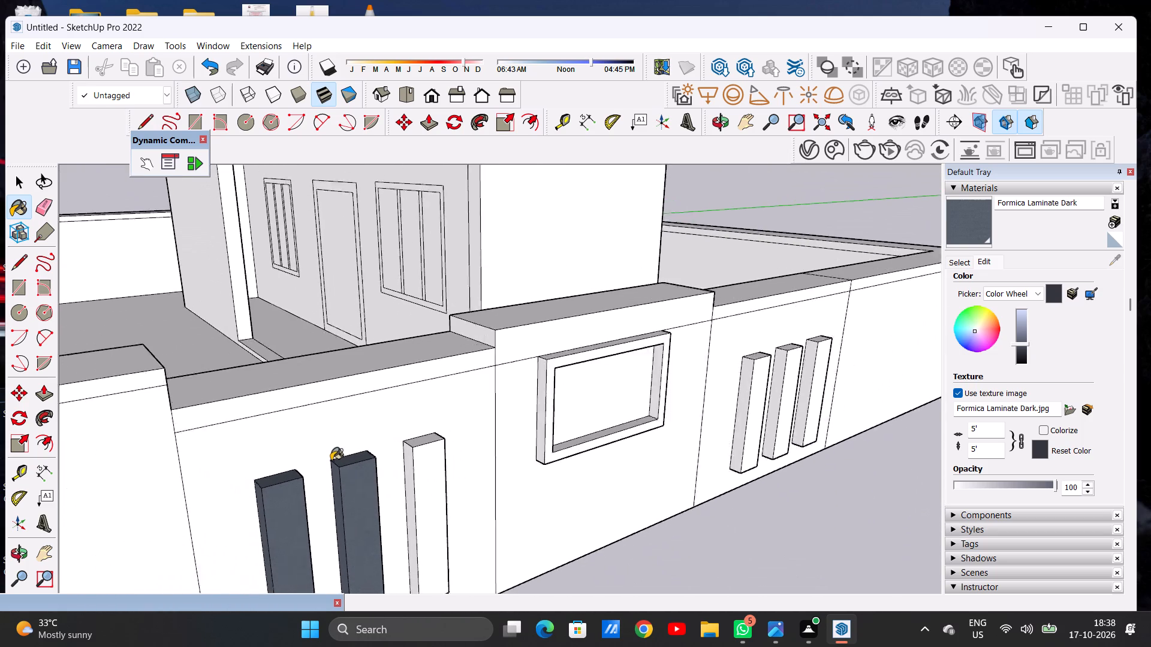
scroll(331, 461, "down", 2)
middle_click_drag(399, 467, 161, 478)
scroll(299, 413, "up", 5)
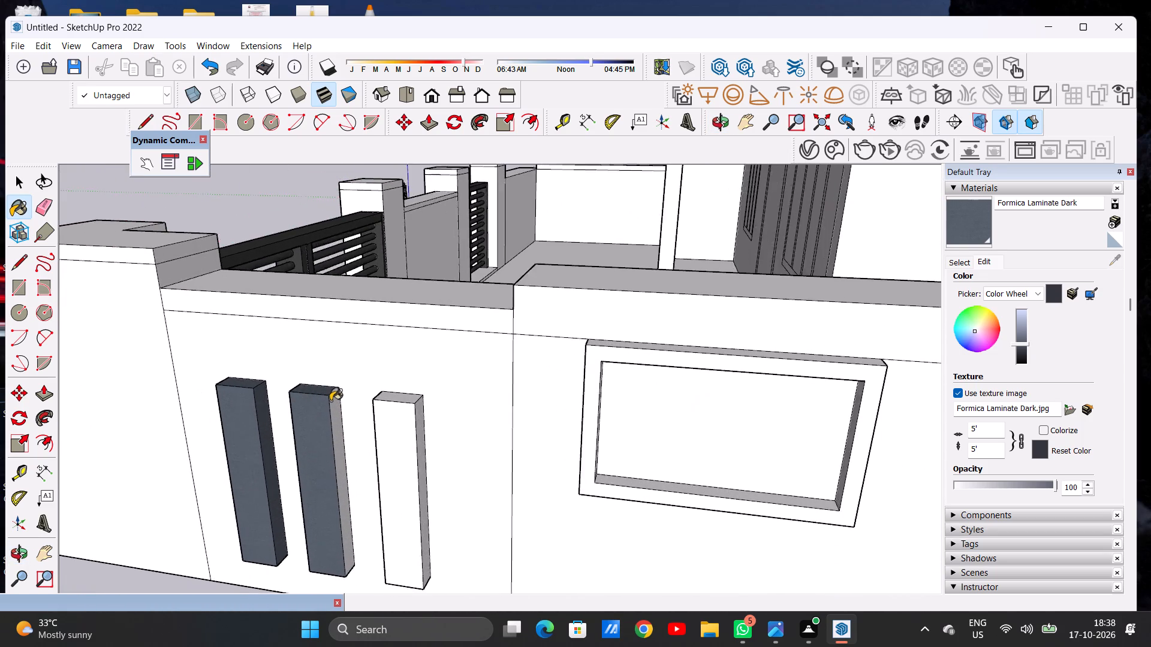
scroll(330, 401, "up", 13)
left_click(339, 396)
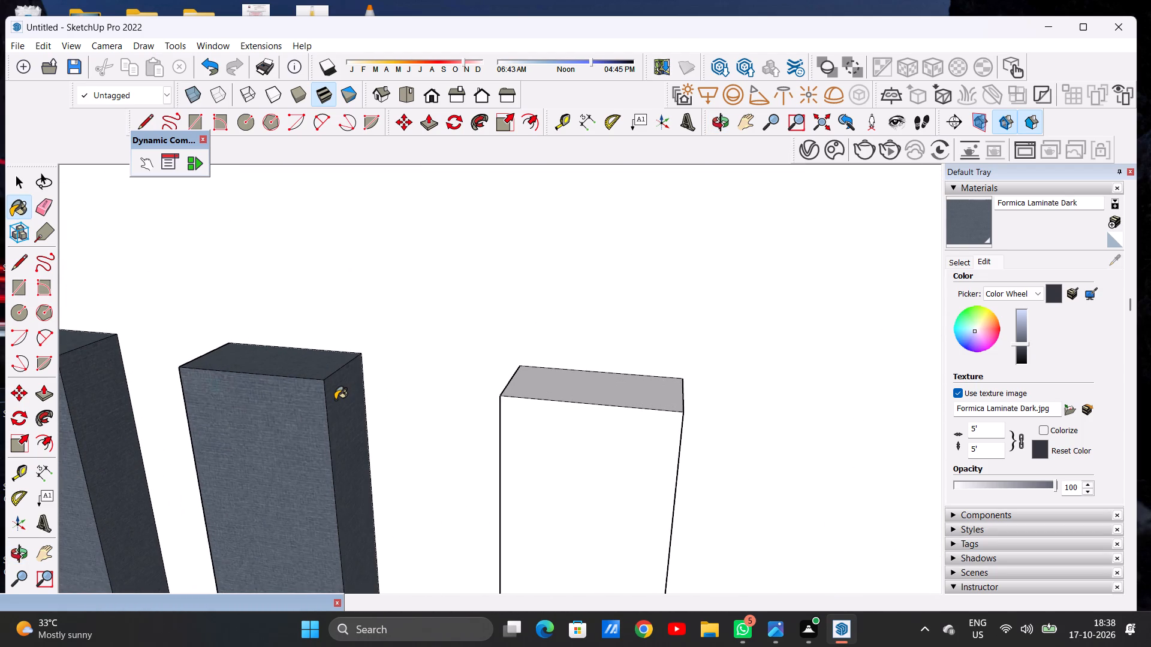
Paint the front, top and both sides of the side wall block nearest the rectangular frame, in the corner-pillar group, with Formica Laminate Dark.
scroll(314, 397, "down", 6)
scroll(441, 414, "up", 3)
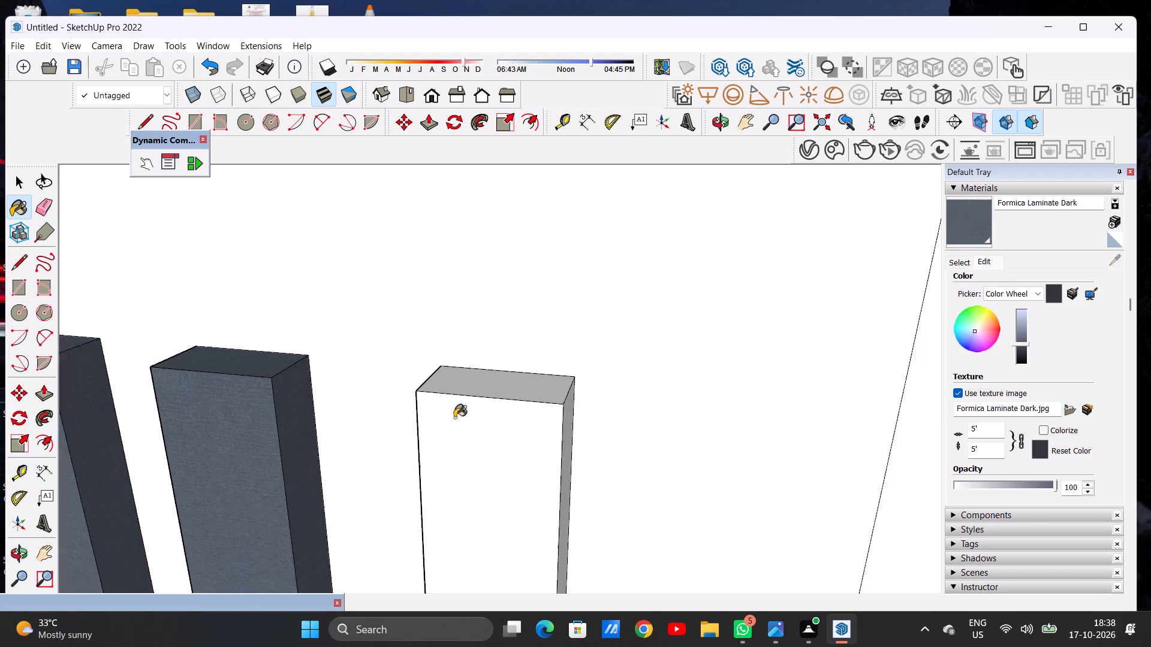
scroll(454, 418, "up", 6)
left_click(467, 428)
left_click(507, 349)
scroll(447, 372, "down", 5)
middle_click_drag(451, 388, 598, 394)
scroll(473, 398, "up", 6)
scroll(405, 389, "up", 3)
left_click(416, 384)
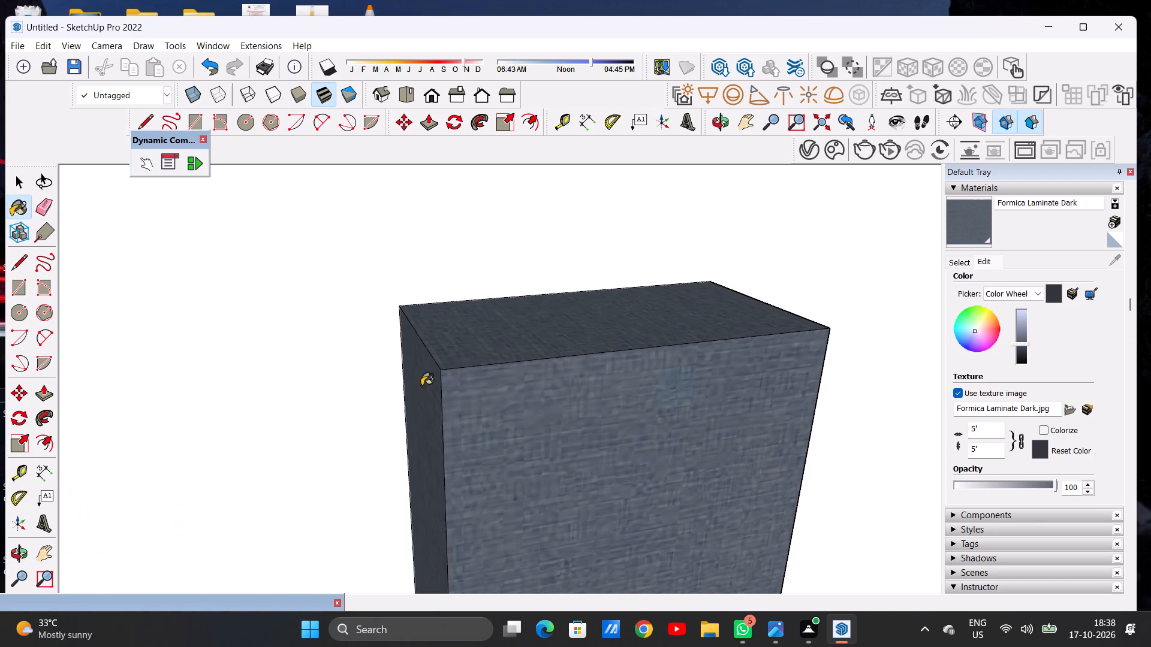
scroll(415, 406, "down", 20)
middle_click_drag(475, 395, 184, 398)
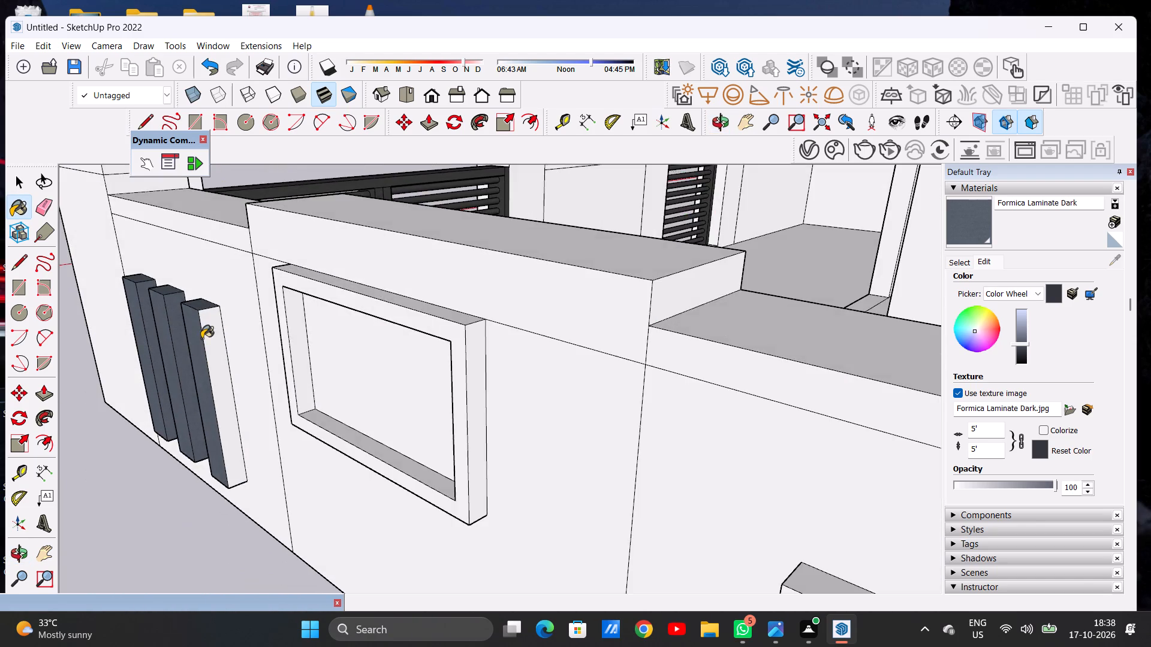
scroll(204, 335, "up", 14)
left_click(218, 322)
scroll(288, 408, "down", 19)
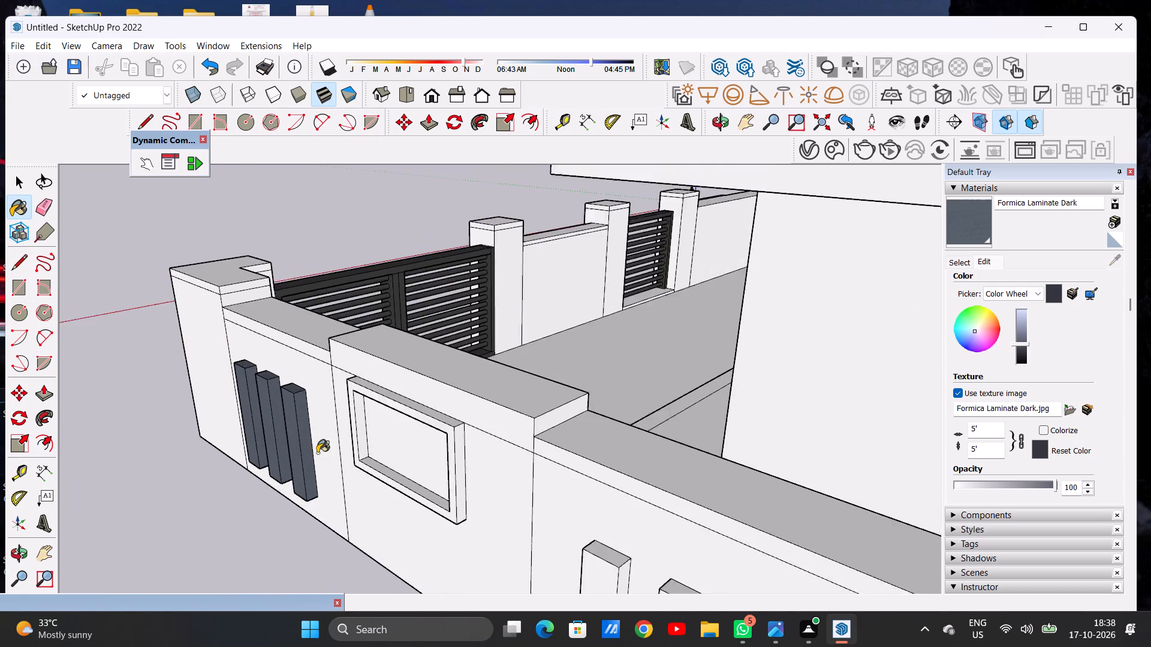
Paint the undersides of the three side wall blocks nearest the corner pillar with Formica Laminate Dark.
scroll(317, 453, "down", 1)
middle_click_drag(309, 509, 376, 355)
scroll(333, 410, "down", 6)
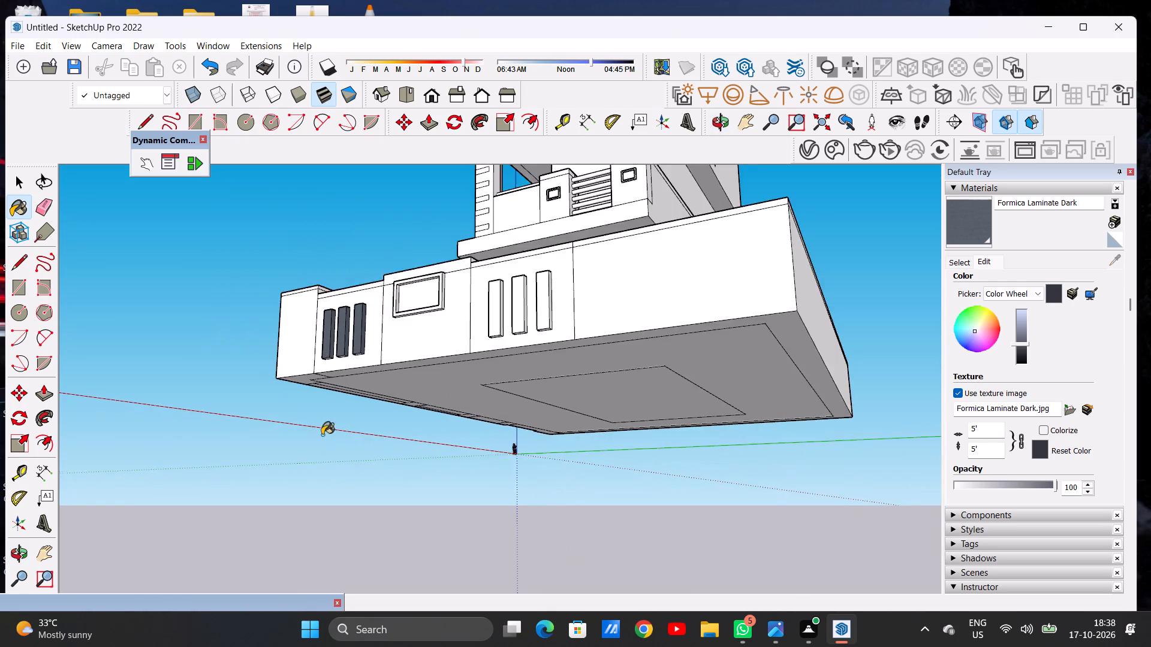
scroll(324, 338, "up", 14)
middle_click_drag(366, 398, 373, 341)
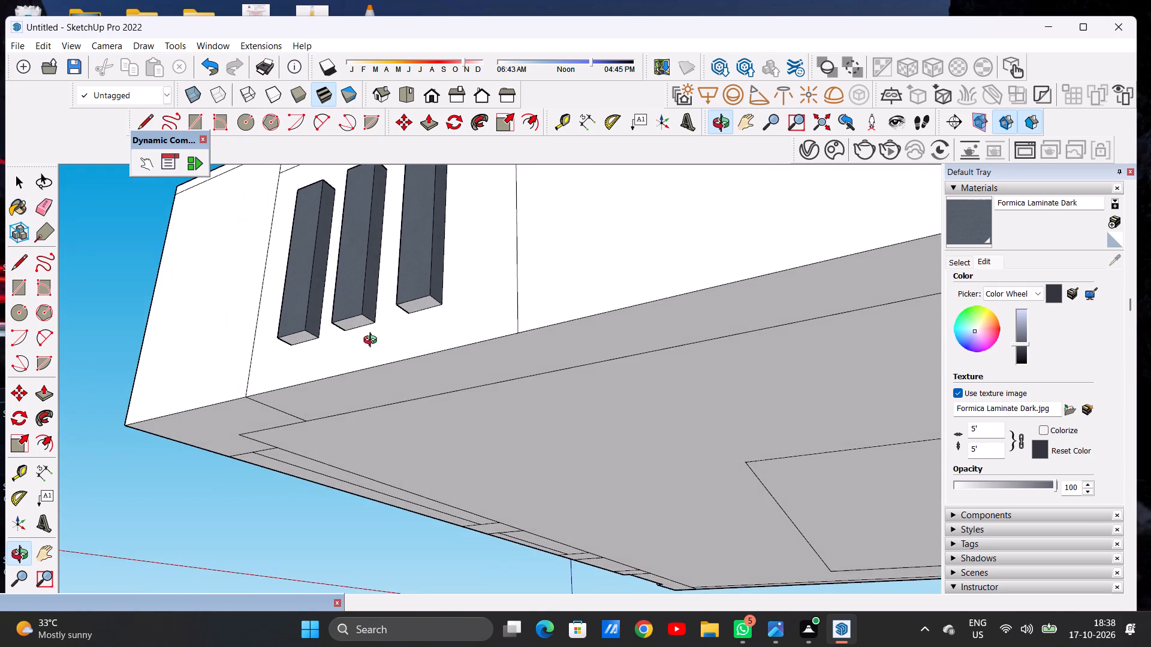
middle_click_drag(373, 341, 373, 343)
scroll(351, 332, "up", 12)
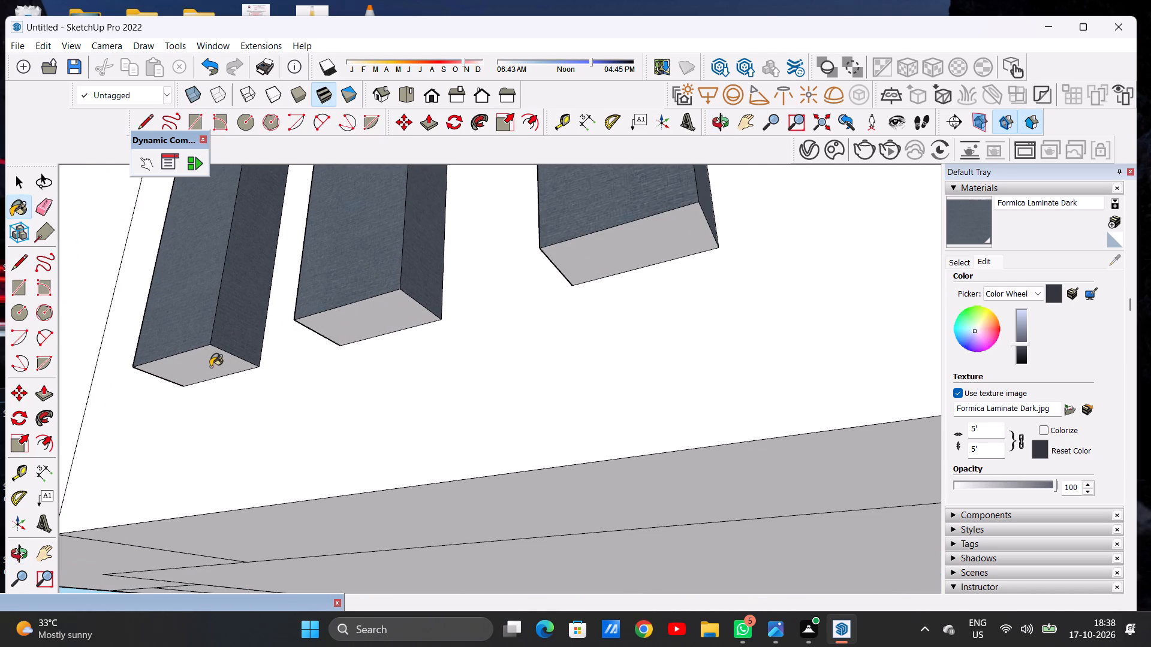
left_click(210, 367)
left_click(341, 325)
left_click(570, 267)
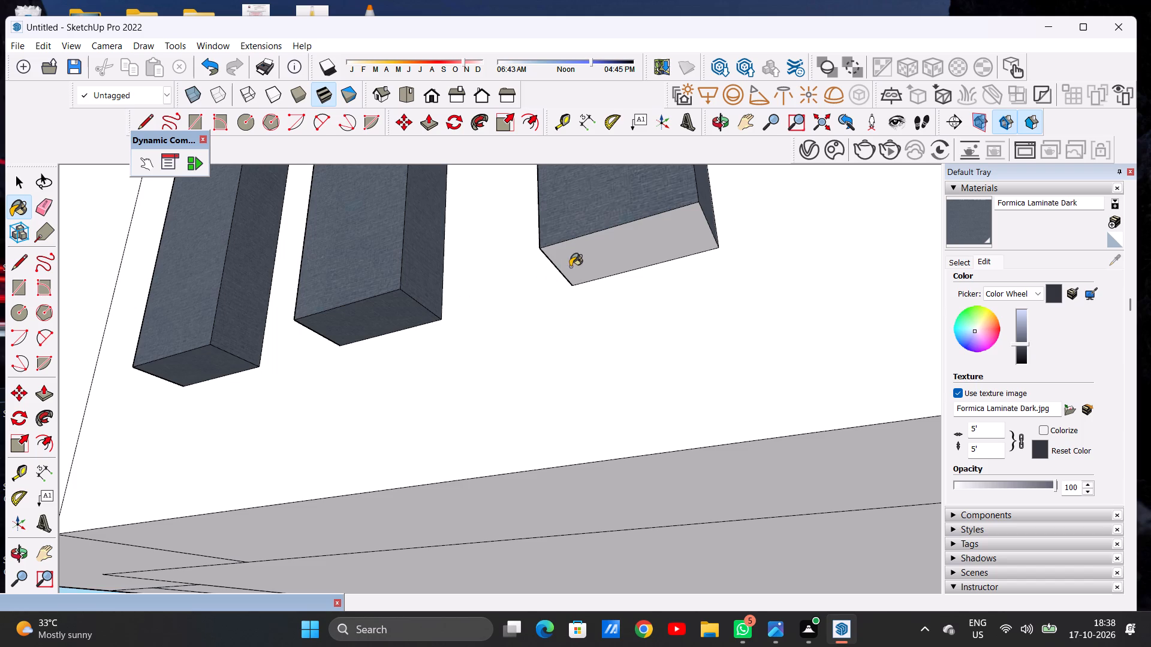
Paint the front faces of the three side wall blocks on the far side of the rectangular frame with Formica Laminate Dark.
scroll(370, 432, "down", 20)
scroll(370, 432, "down", 6)
middle_click_drag(411, 425, 432, 440)
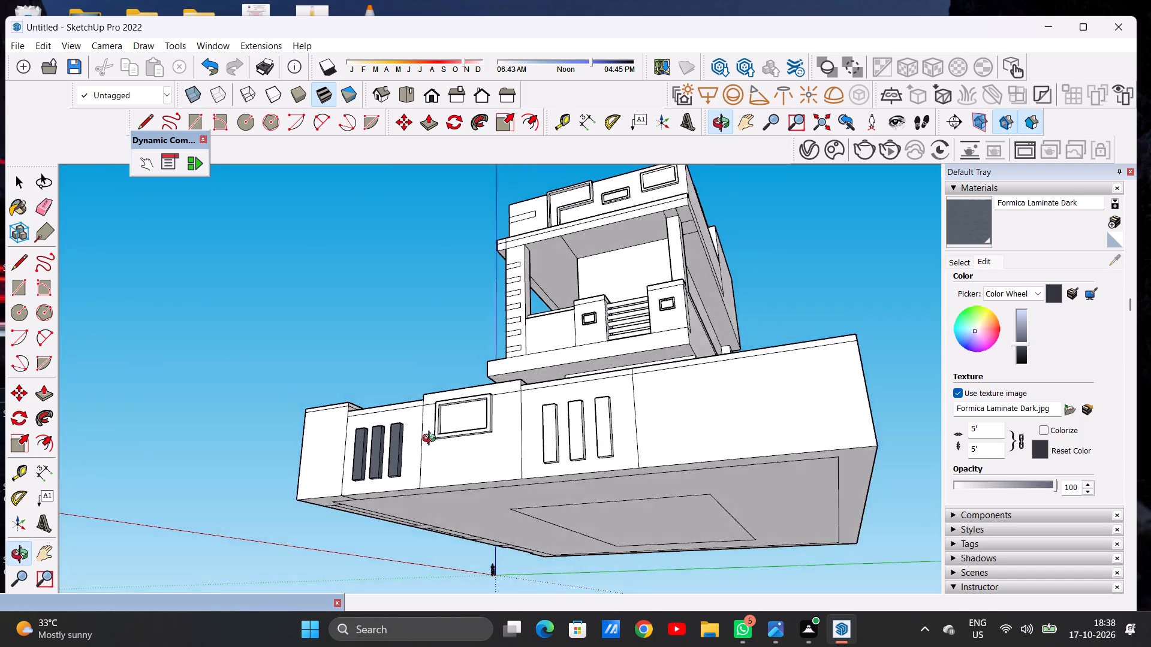
middle_click_drag(432, 440, 498, 536)
scroll(363, 545, "down", 4)
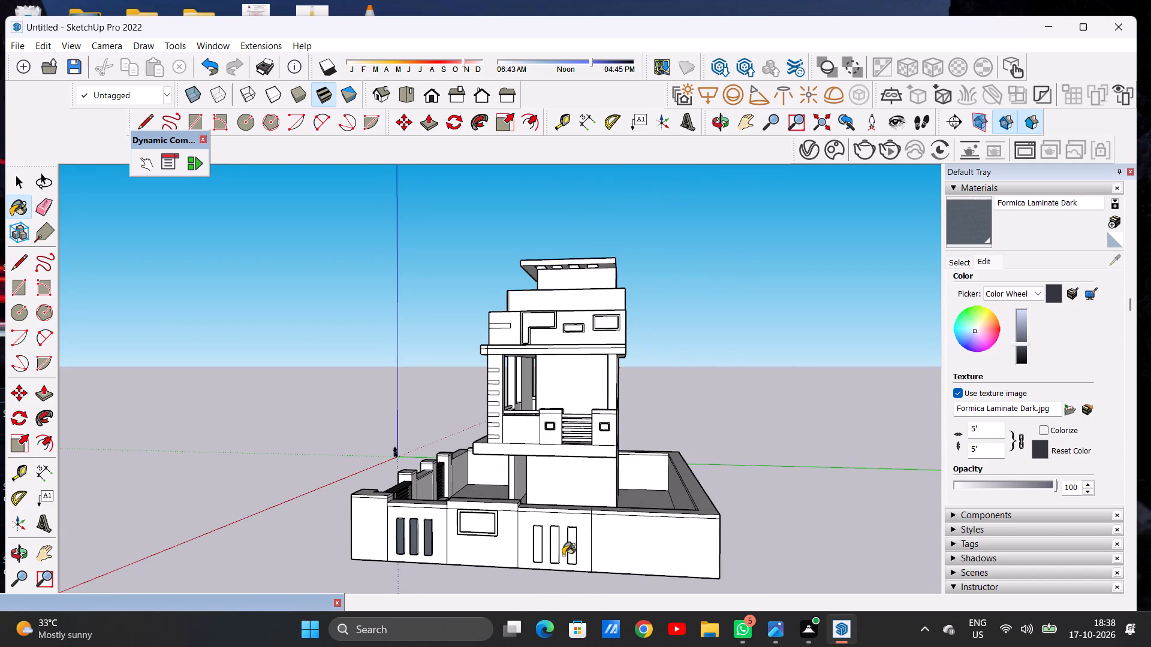
scroll(563, 555, "up", 12)
middle_click_drag(550, 576, 536, 527)
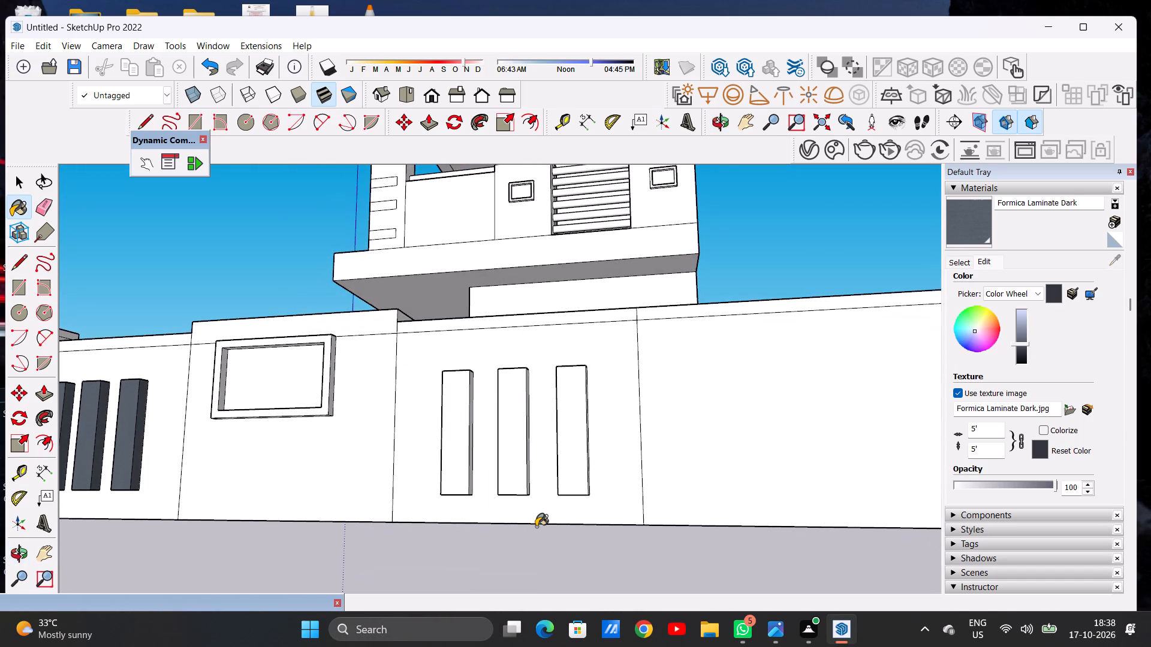
scroll(453, 368, "up", 7)
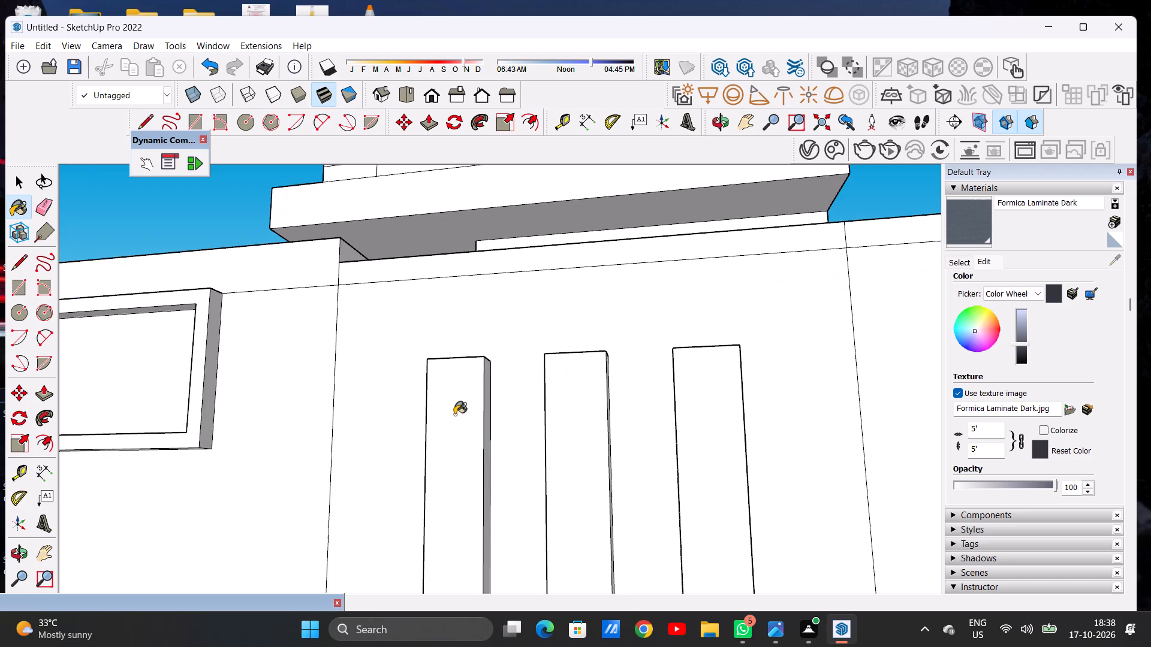
left_click(454, 415)
left_click(571, 403)
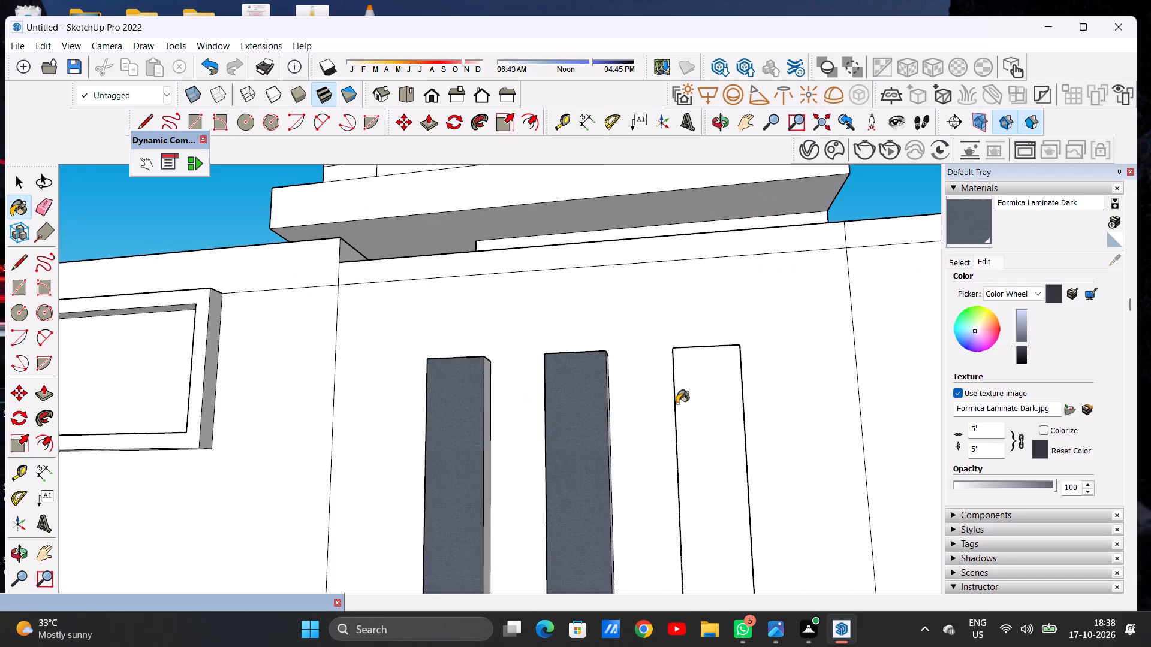
left_click(706, 405)
Paint the side faces pointing away from the rectangular frame on the second group of three blocks with Formica Laminate Dark.
scroll(499, 372, "down", 9)
middle_click_drag(559, 398, 418, 450)
scroll(340, 453, "up", 10)
left_click(326, 431)
left_click(414, 419)
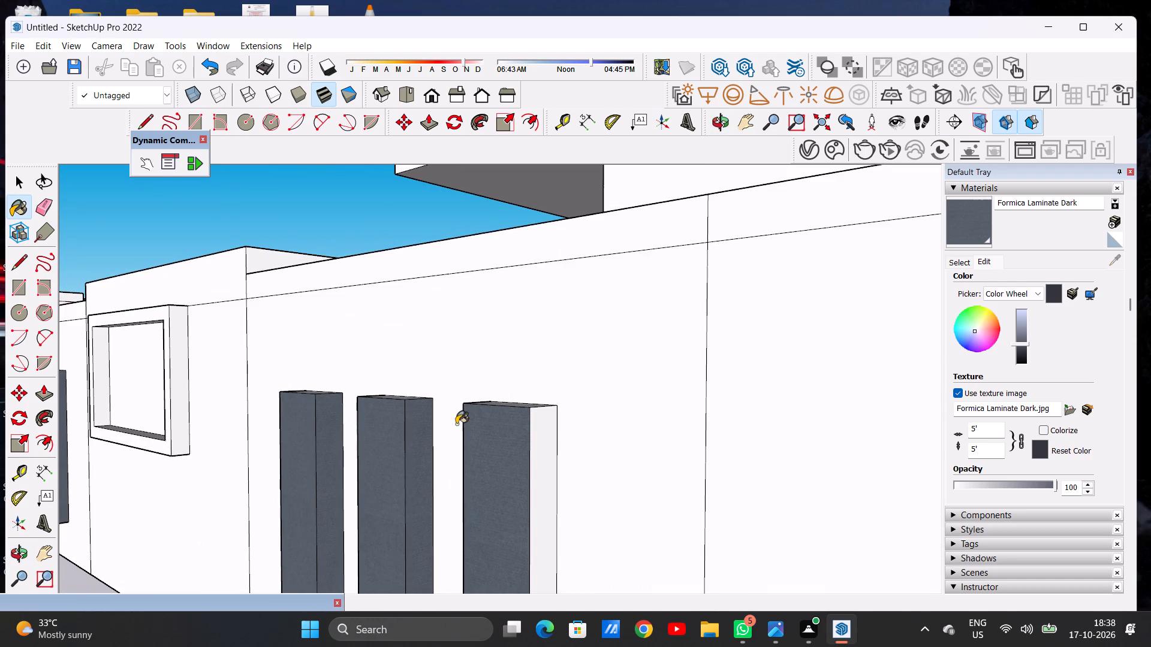
left_click(532, 440)
Paint the frame-facing side faces of the second group's three blocks with Formica Laminate Dark.
scroll(412, 410, "down", 15)
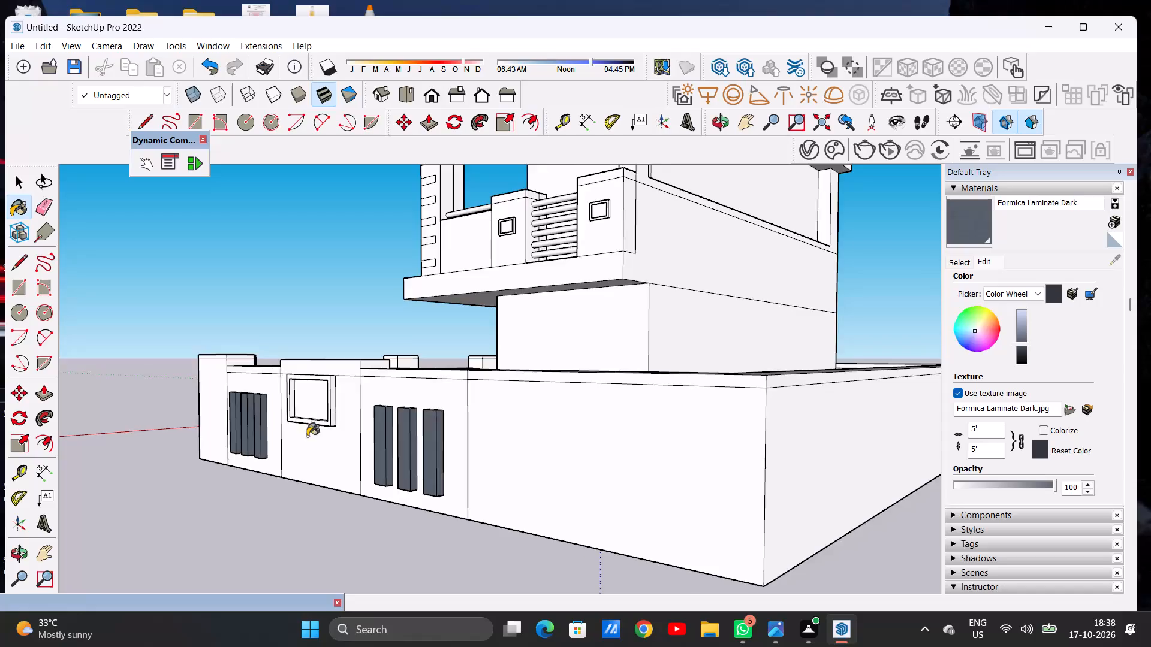
middle_click_drag(309, 440, 589, 443)
scroll(450, 467, "down", 5)
scroll(677, 451, "up", 8)
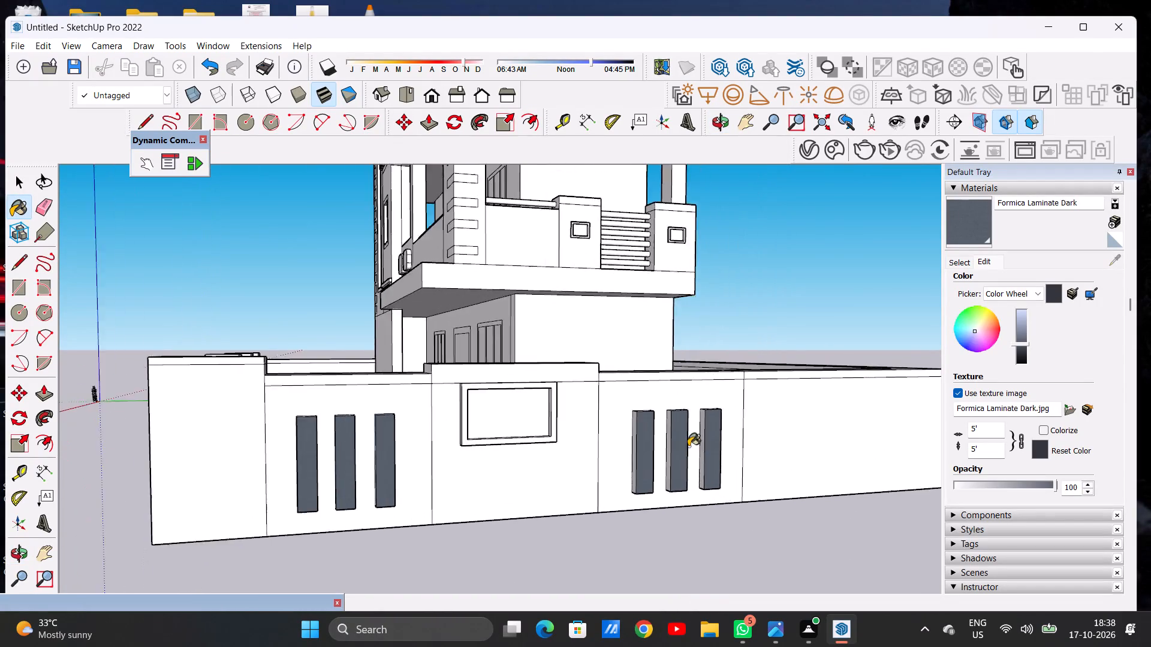
scroll(688, 446, "up", 5)
middle_click_drag(631, 430, 728, 438)
scroll(745, 400, "up", 5)
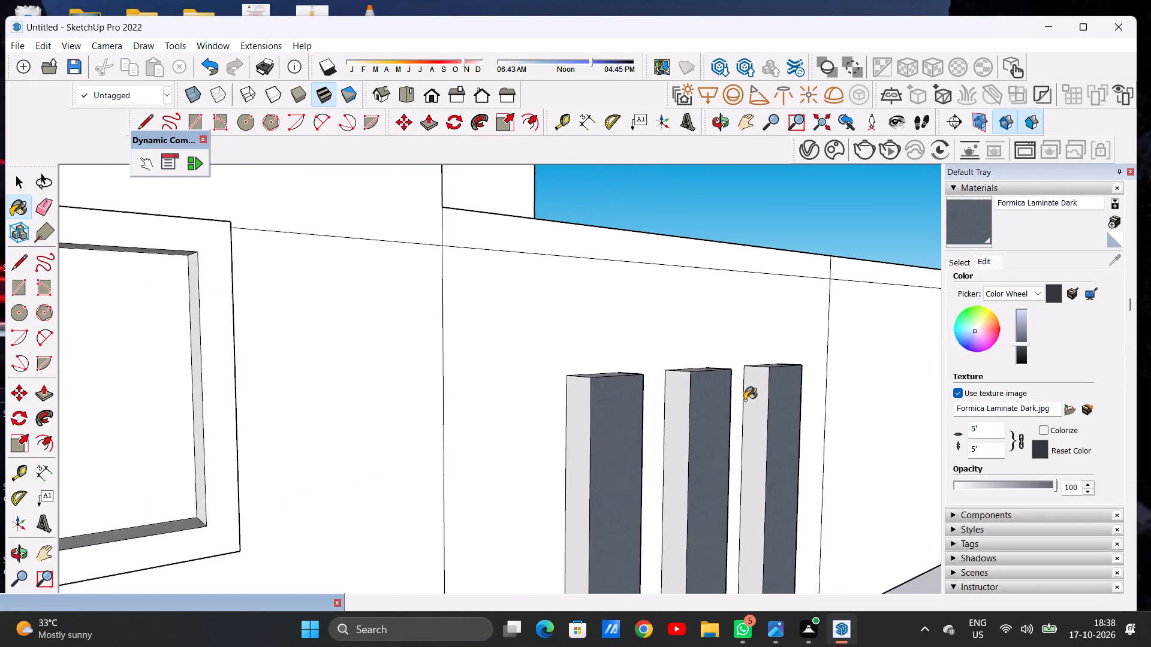
scroll(745, 400, "up", 2)
left_click(758, 391)
left_click(677, 394)
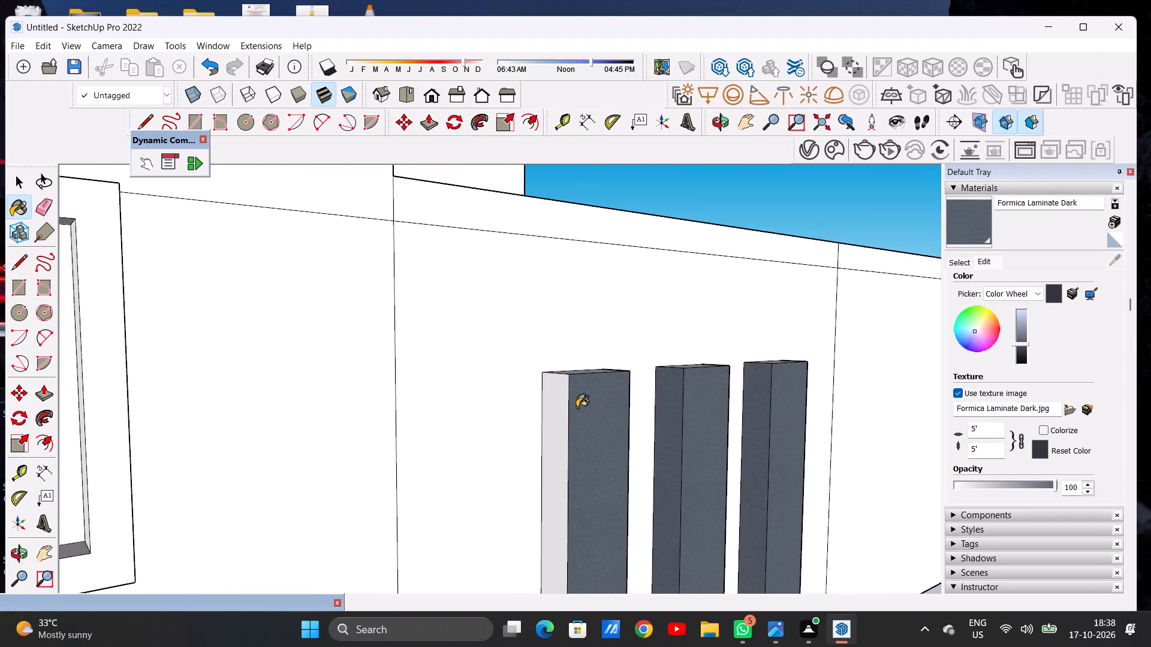
left_click(561, 409)
Paint the top faces of the three blocks in the side wall's second group with Formica Laminate Dark.
scroll(553, 401, "down", 13)
middle_click_drag(597, 418, 578, 524)
scroll(580, 498, "up", 11)
left_click(596, 470)
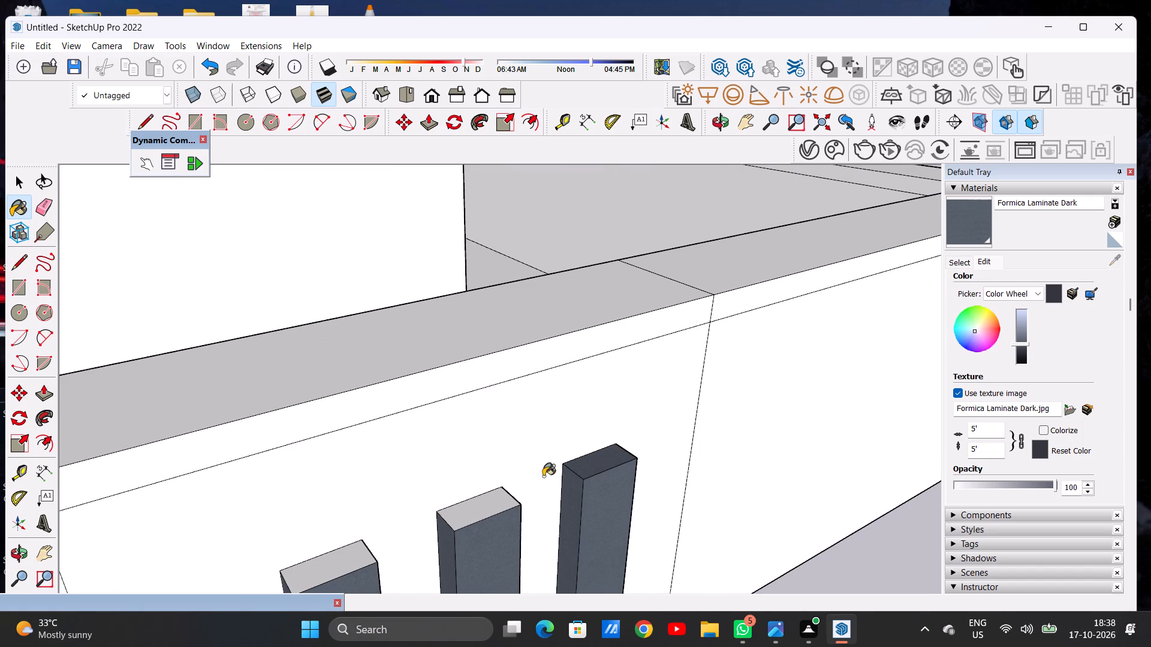
left_click(481, 510)
left_click(341, 561)
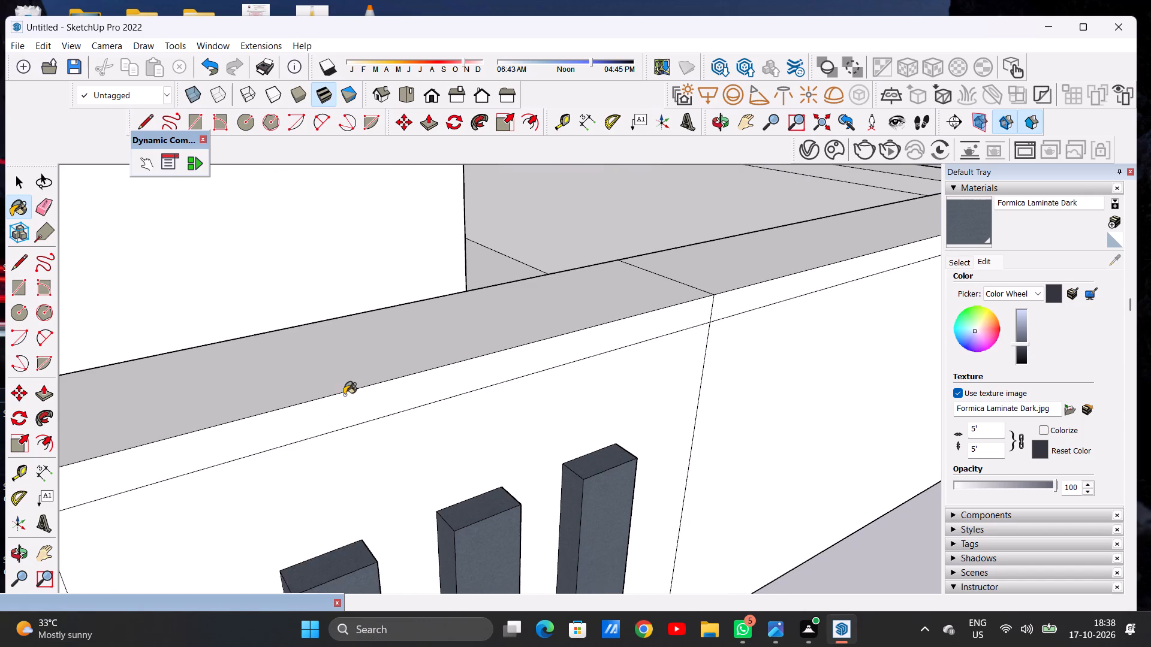
Paint the undersides of the three blocks in the side wall's second group with Formica Laminate Dark.
scroll(344, 395, "down", 19)
middle_click_drag(429, 515, 273, 305)
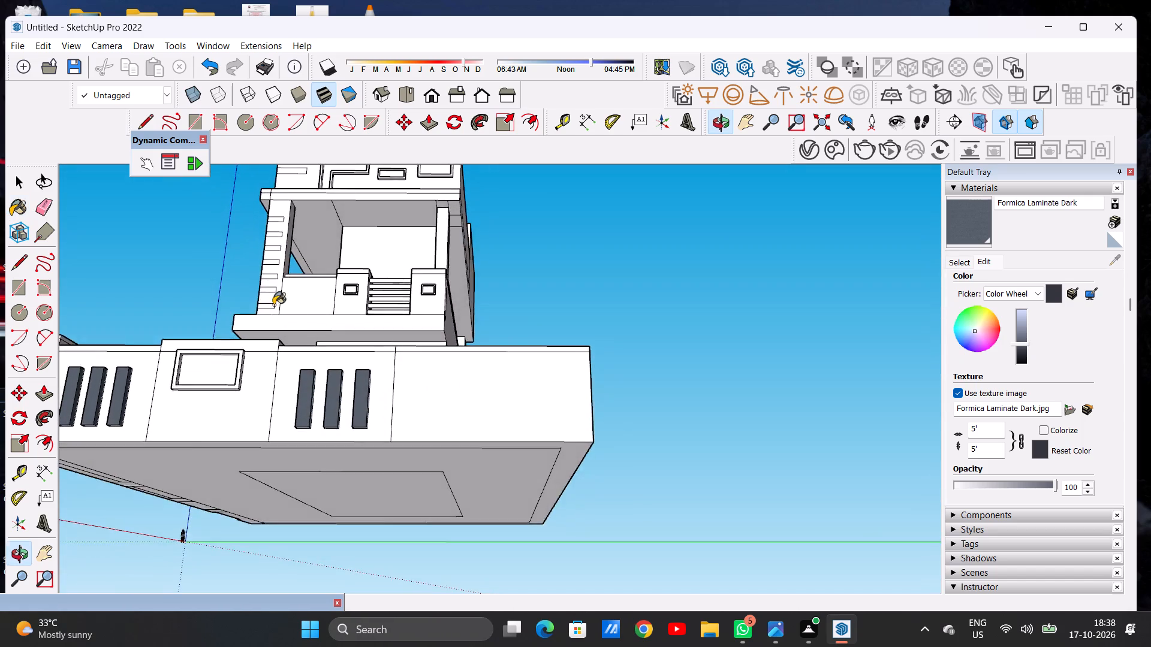
scroll(351, 424, "up", 11)
middle_click_drag(321, 359, 335, 312)
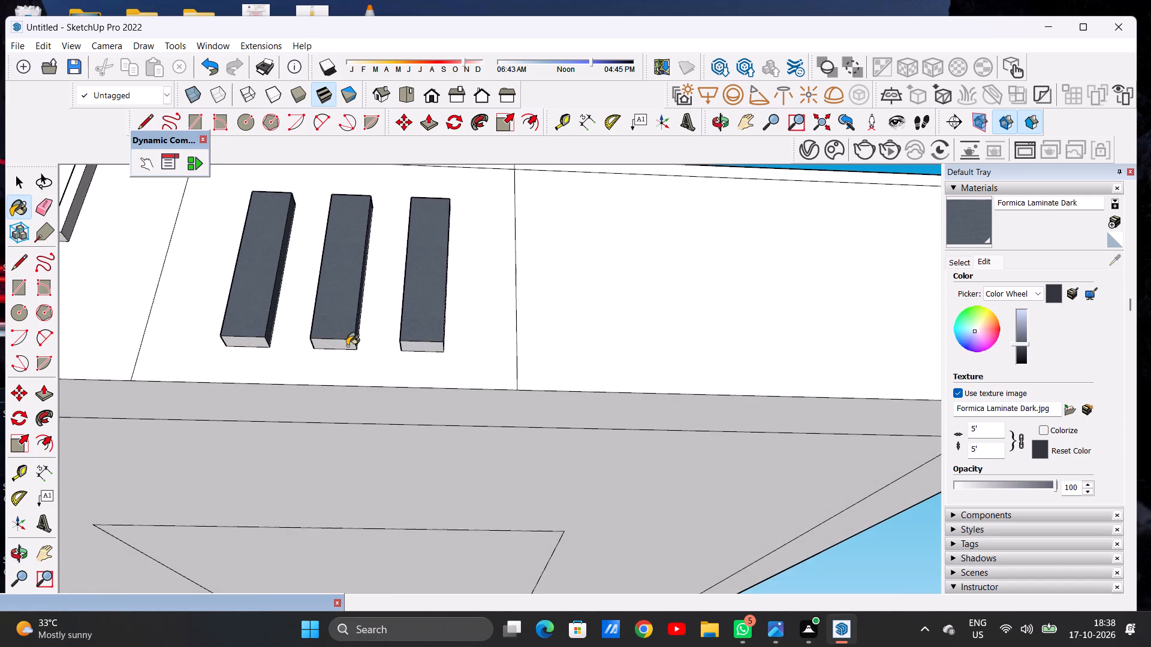
scroll(349, 353, "up", 10)
left_click(327, 329)
left_click(528, 337)
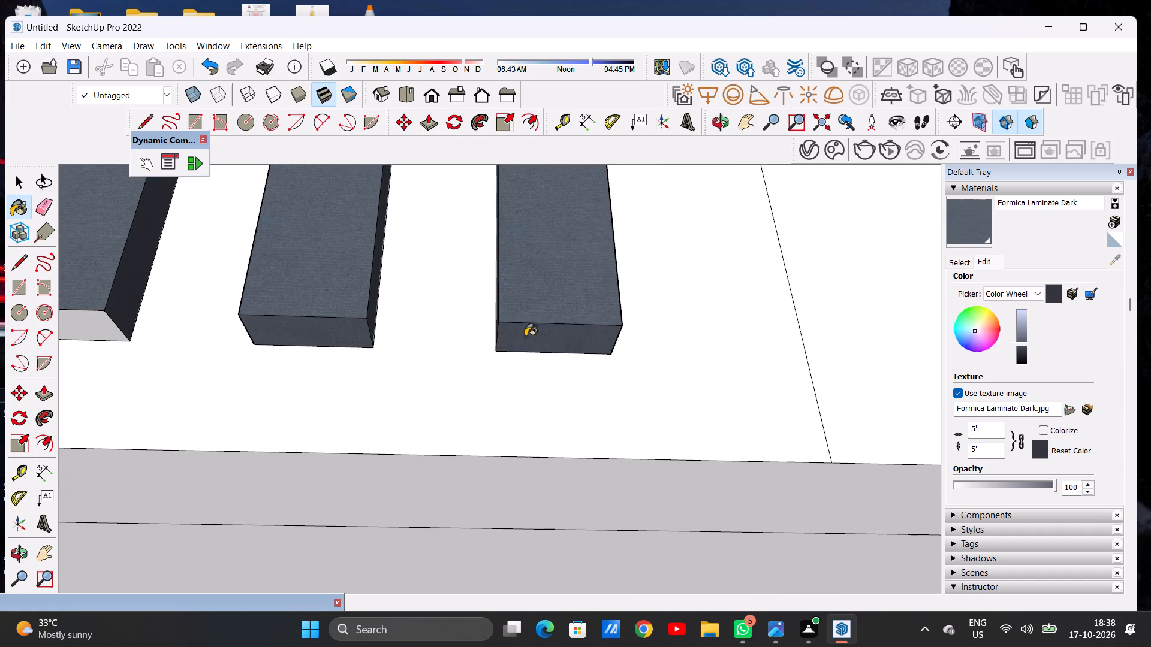
scroll(495, 361, "down", 5)
scroll(243, 339, "up", 7)
left_click(237, 339)
Inspect the side boundary wall with its two groups of painted blocks and the rectangular frame between them.
scroll(314, 422, "down", 10)
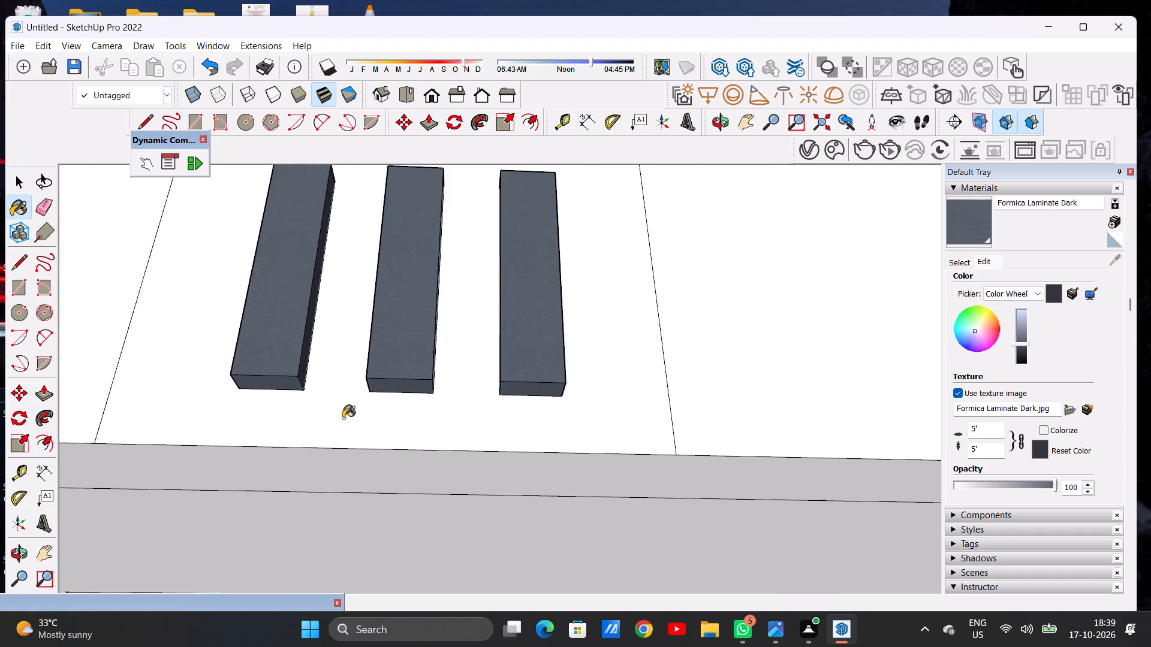
scroll(343, 418, "down", 14)
middle_click_drag(342, 352, 408, 503)
scroll(397, 482, "down", 6)
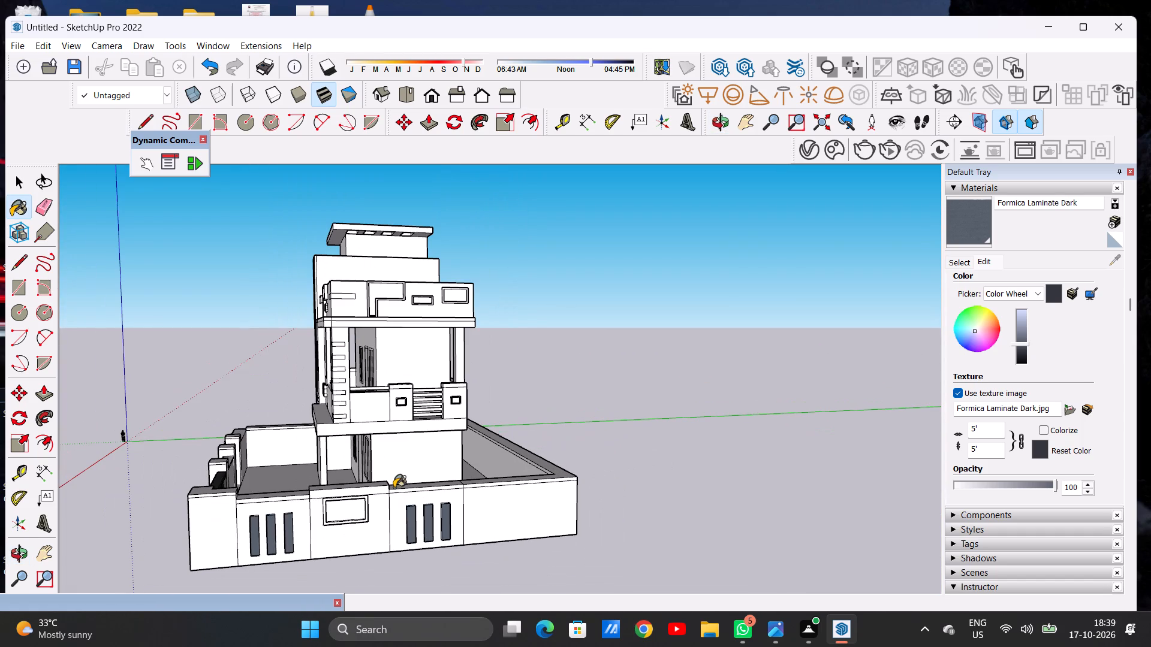
scroll(290, 484, "down", 3)
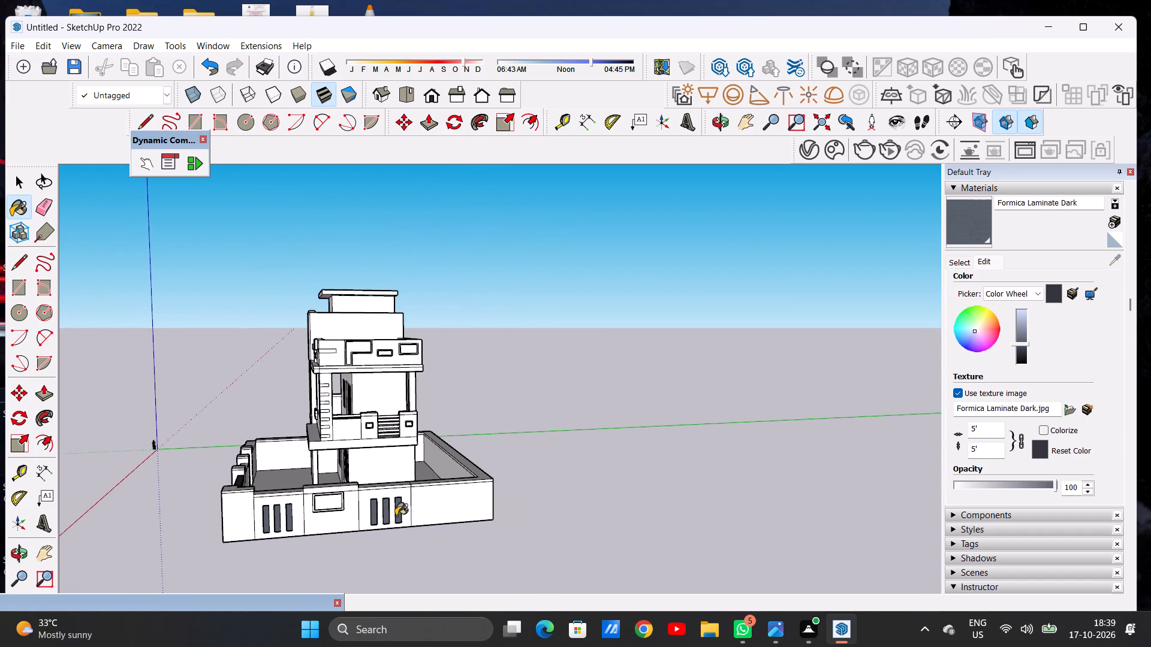
scroll(396, 516, "up", 6)
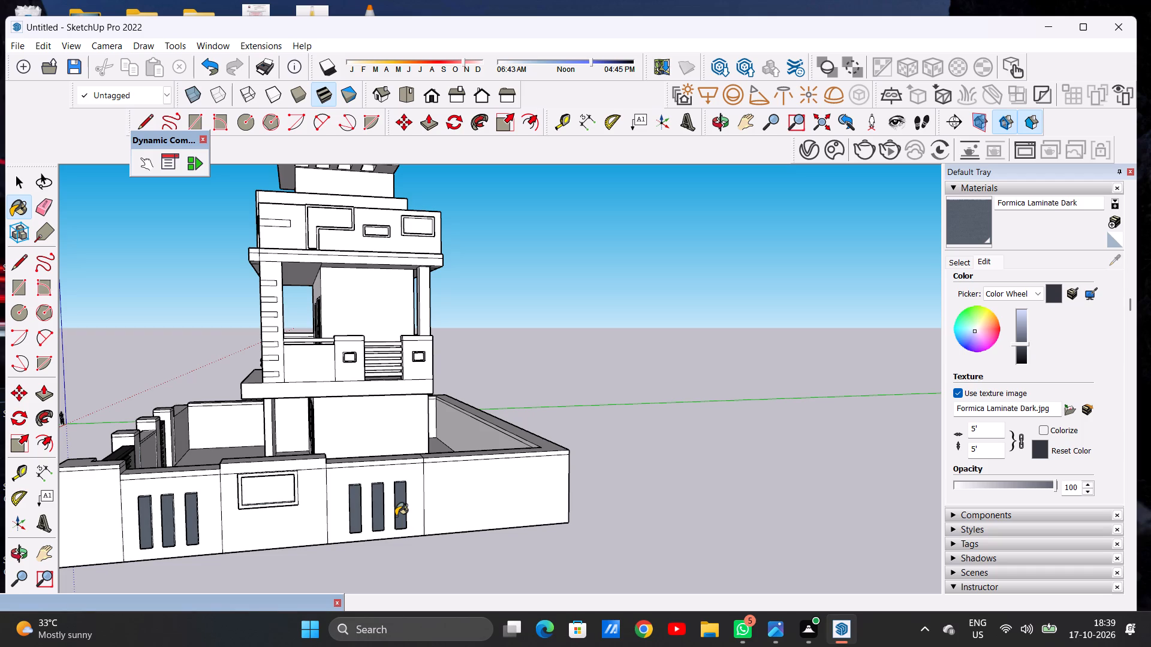
scroll(340, 471, "up", 8)
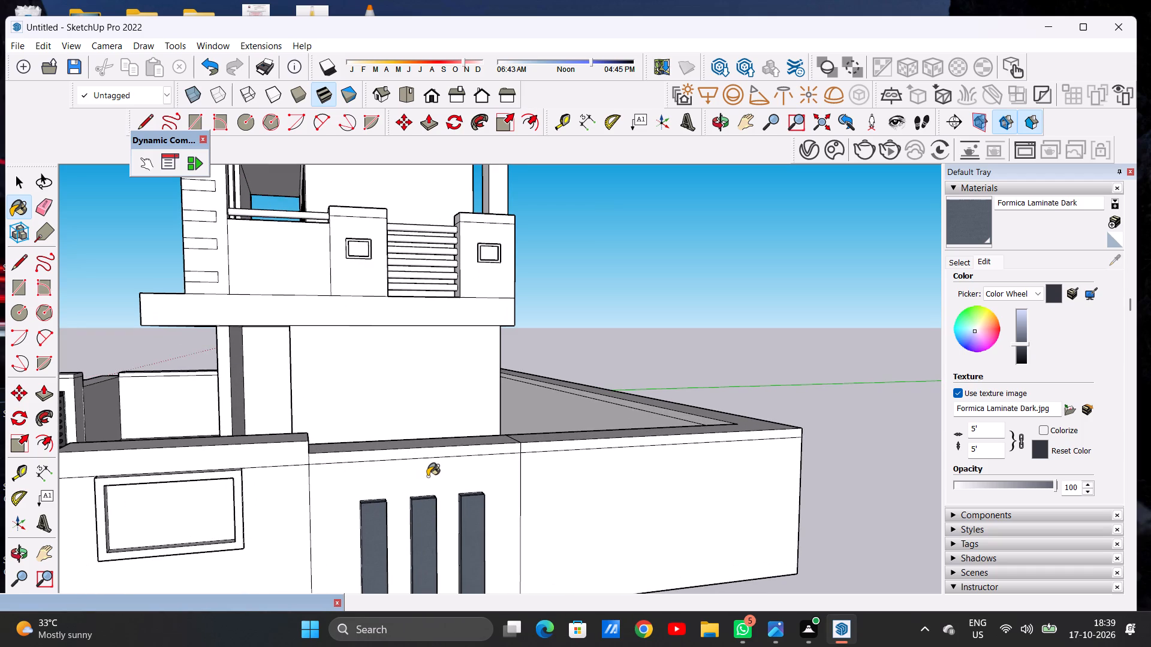
scroll(427, 476, "down", 5)
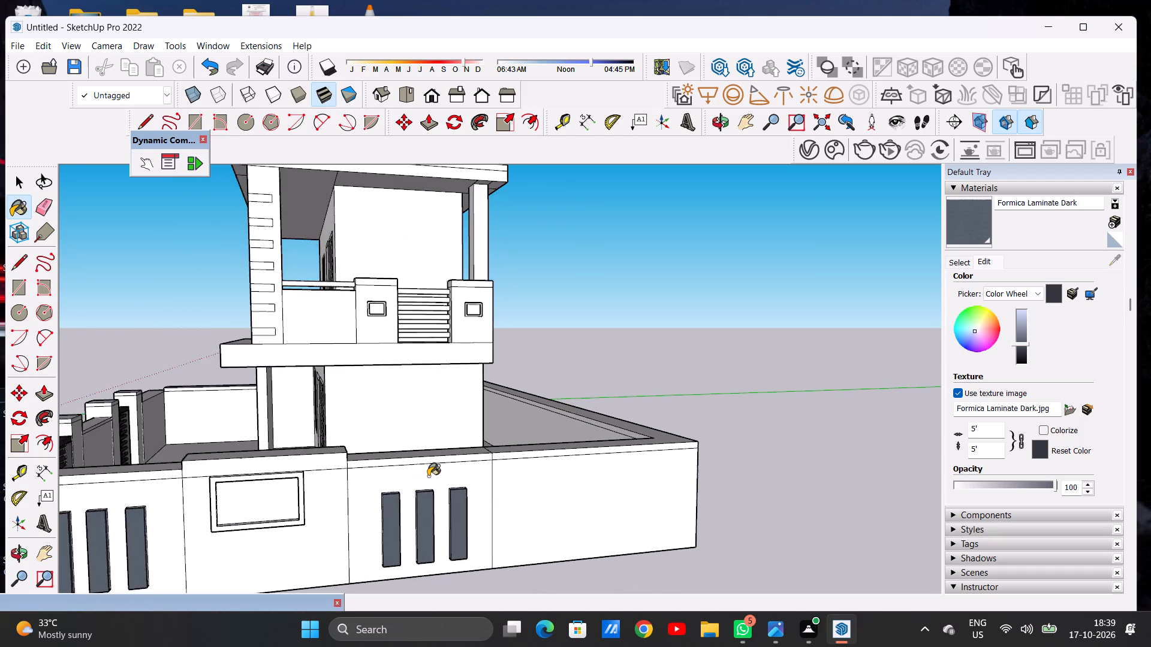
scroll(428, 476, "down", 3)
middle_click_drag(417, 506, 357, 519)
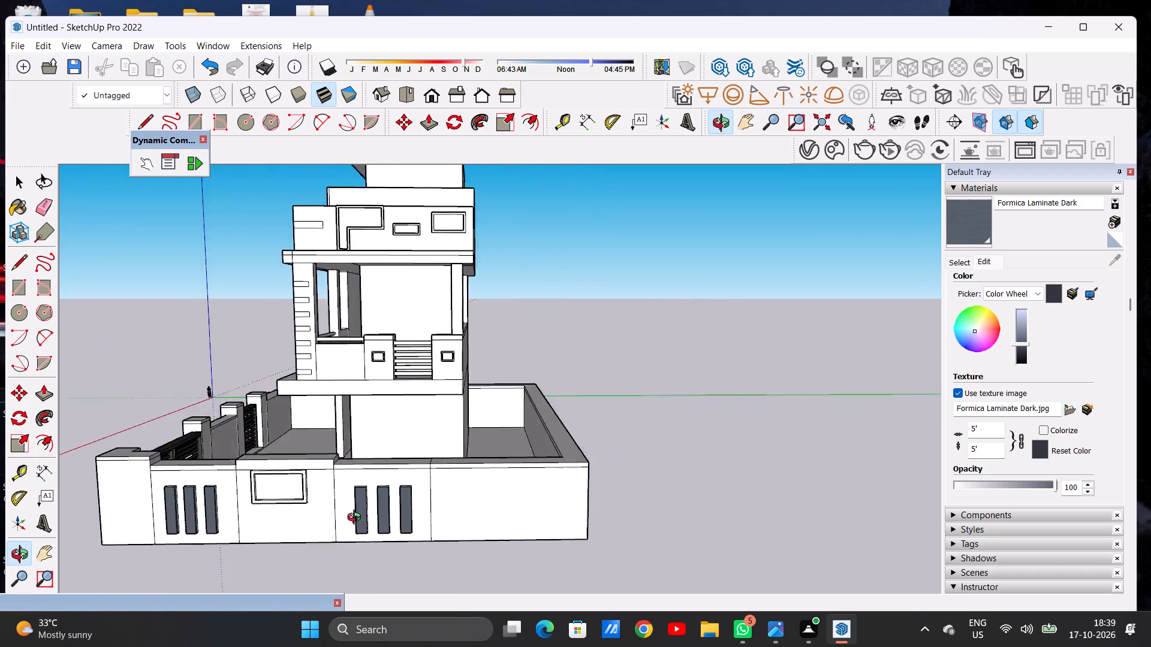
middle_click_drag(357, 519, 401, 519)
scroll(294, 500, "up", 15)
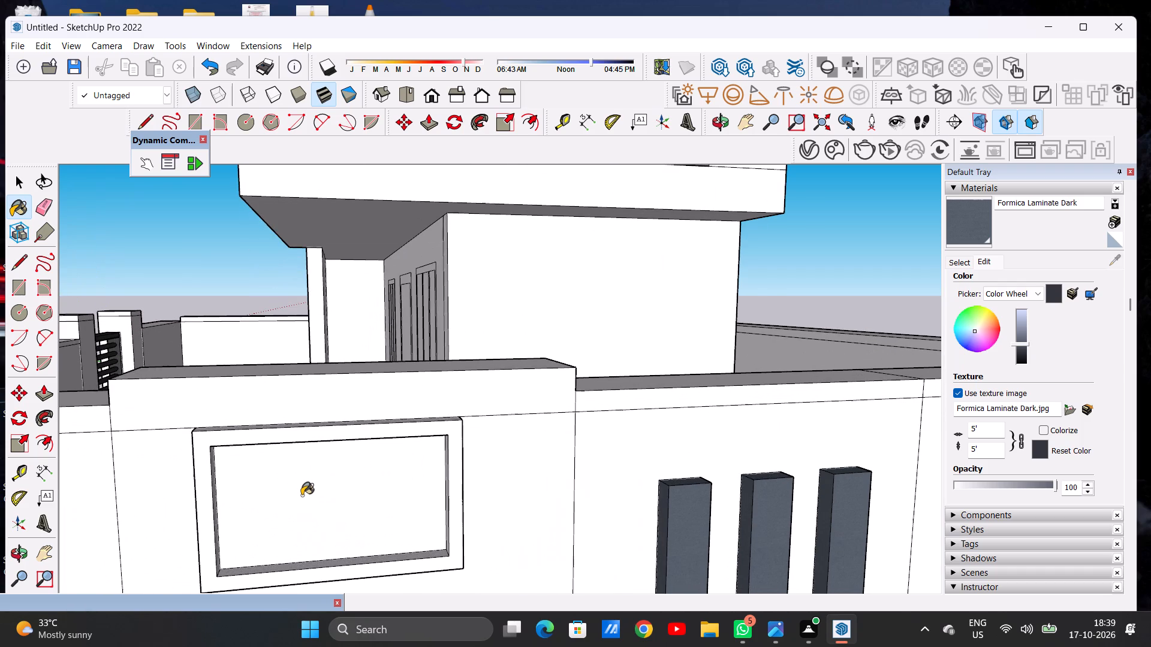
scroll(325, 537, "down", 6)
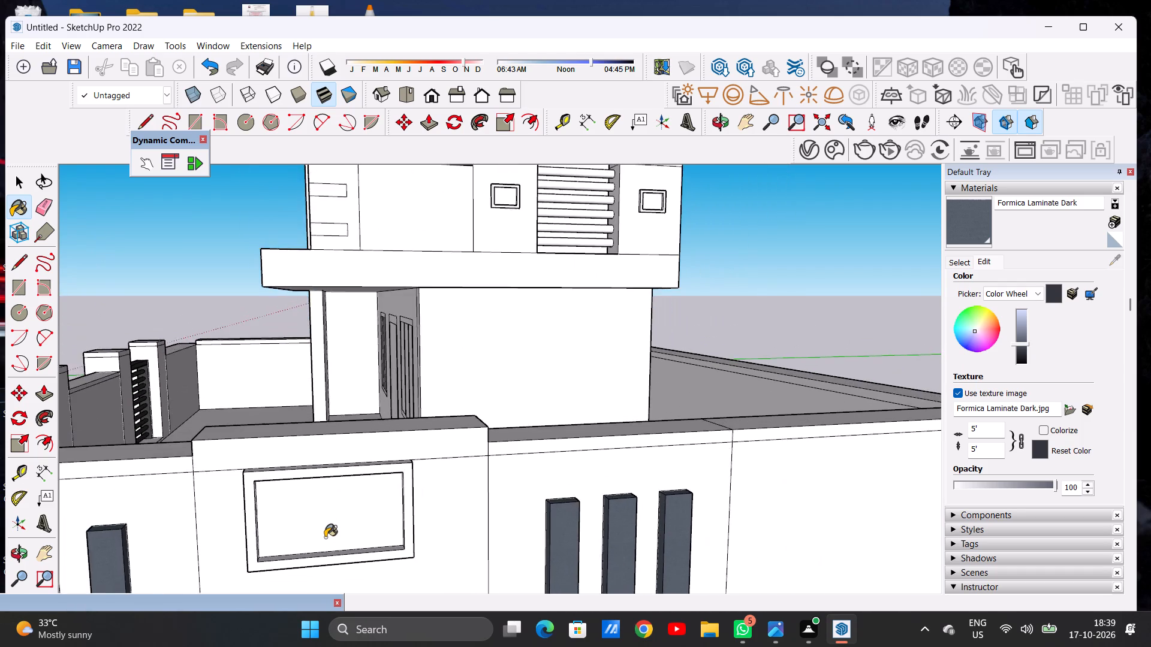
scroll(325, 537, "down", 8)
scroll(352, 534, "down", 13)
middle_click_drag(398, 530, 406, 530)
Review the whole house from the front and both sides, checking the boundary wall finishes, gates and unpainted facade.
middle_click_drag(224, 544, 584, 493)
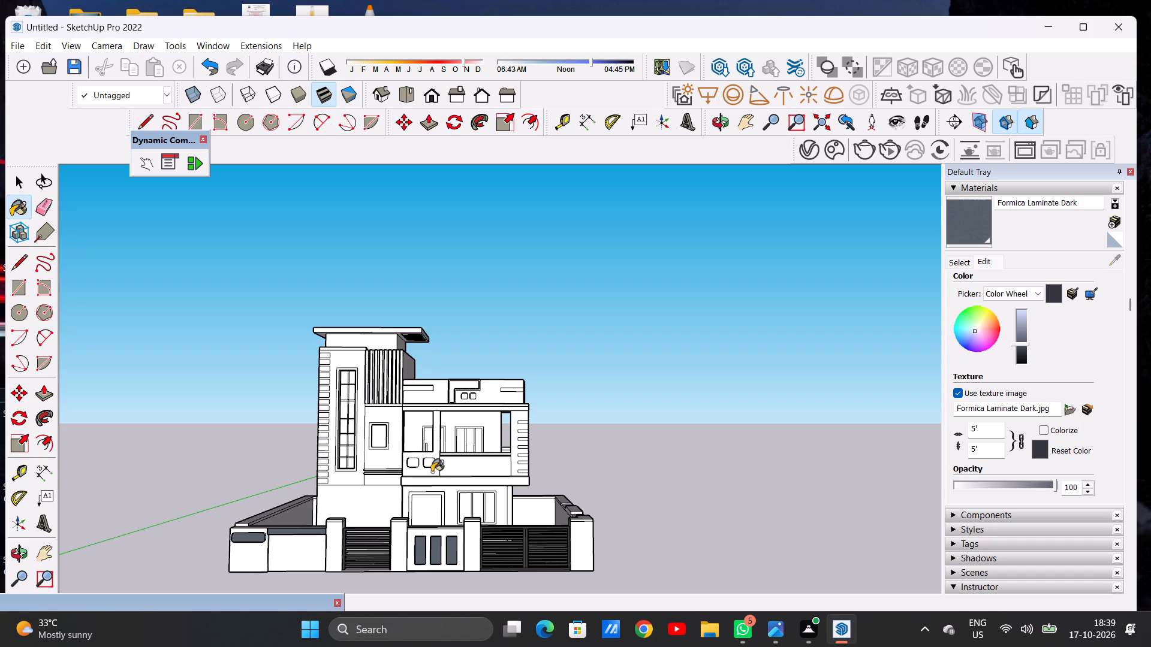
scroll(426, 466, "down", 7)
scroll(329, 546, "up", 14)
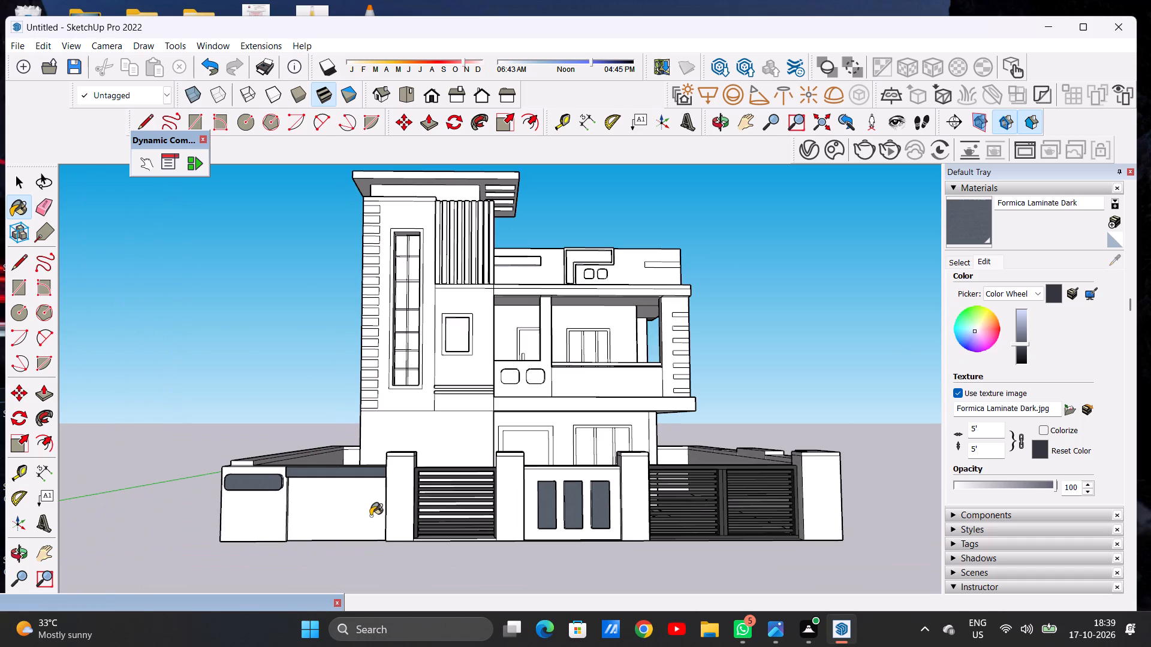
key("space")
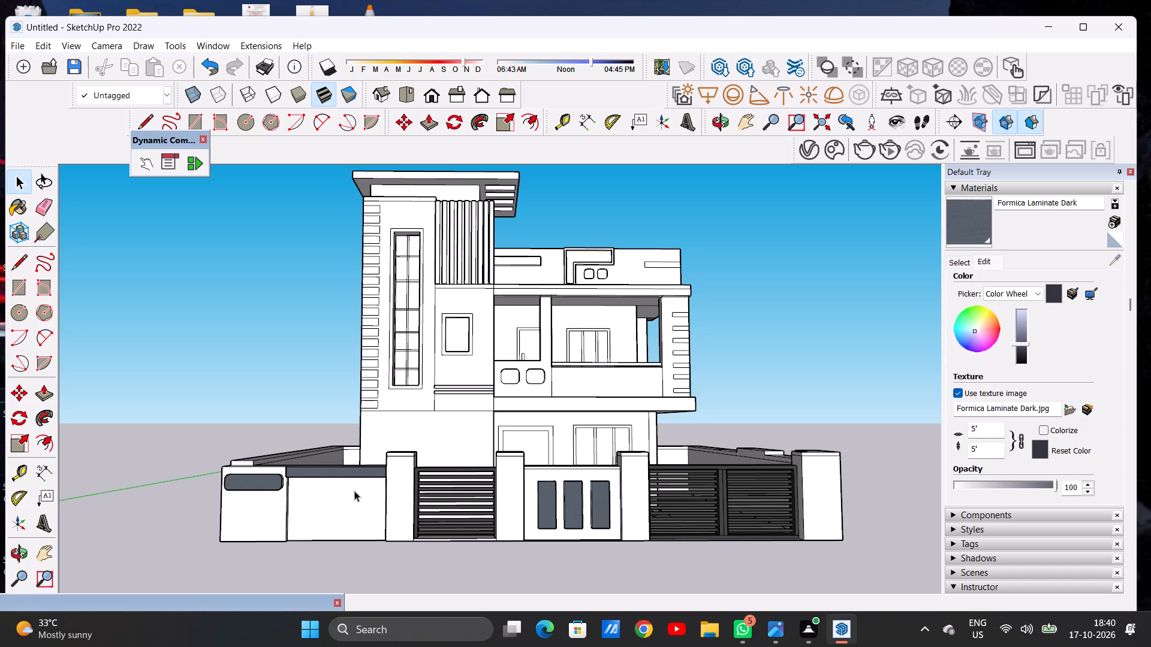
scroll(360, 515, "down", 4)
scroll(508, 479, "up", 4)
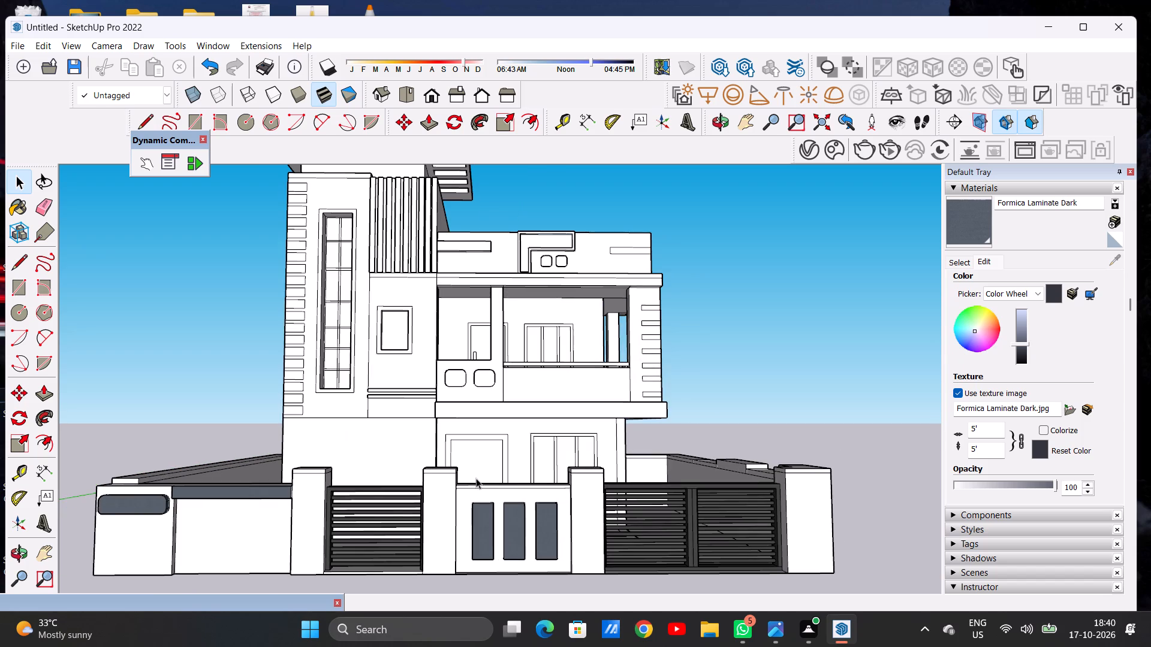
scroll(500, 514, "down", 5)
middle_click_drag(682, 503, 246, 512)
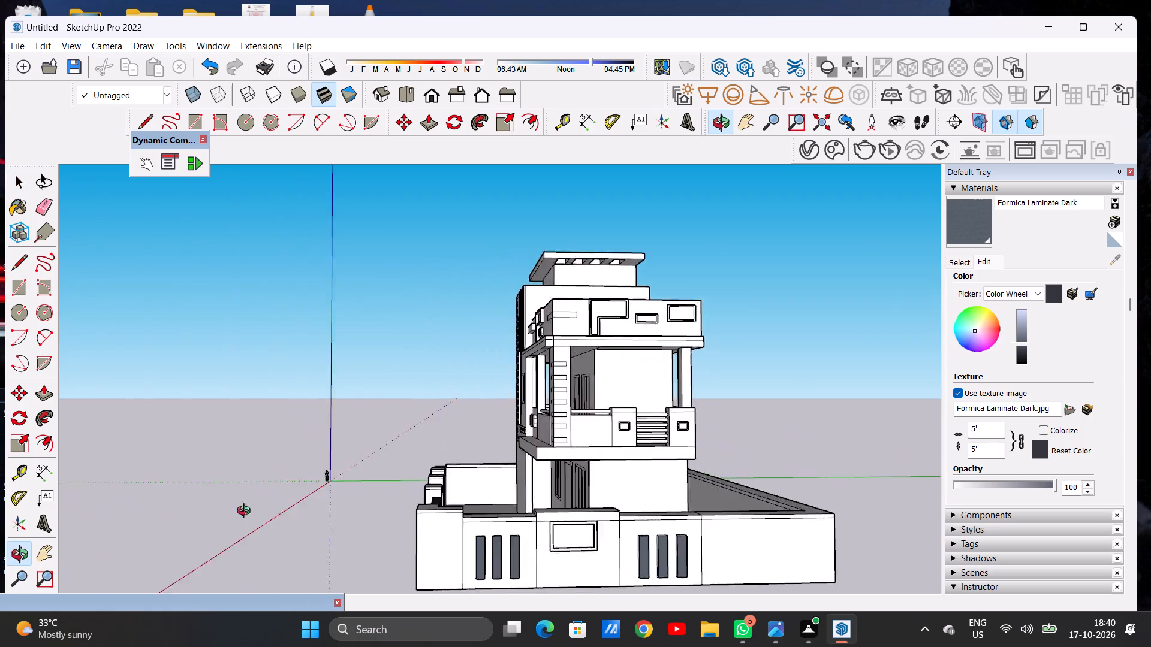
middle_click_drag(246, 512, 704, 545)
middle_click_drag(206, 527, 320, 534)
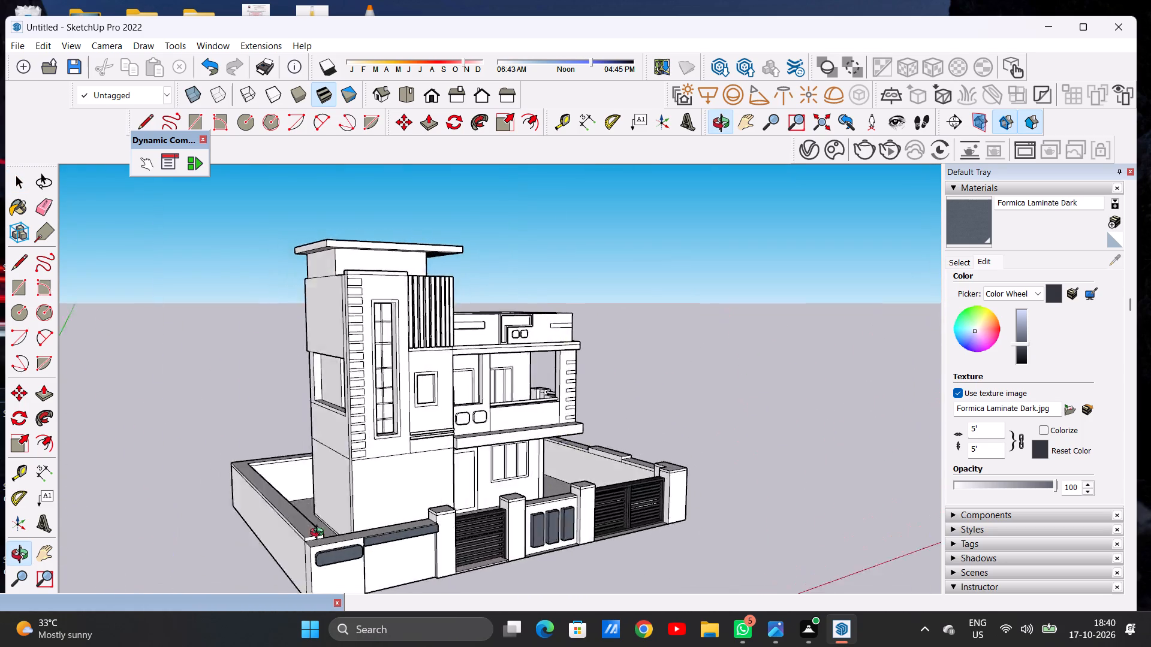
middle_click_drag(320, 534, 212, 534)
scroll(324, 538, "down", 5)
scroll(507, 442, "up", 4)
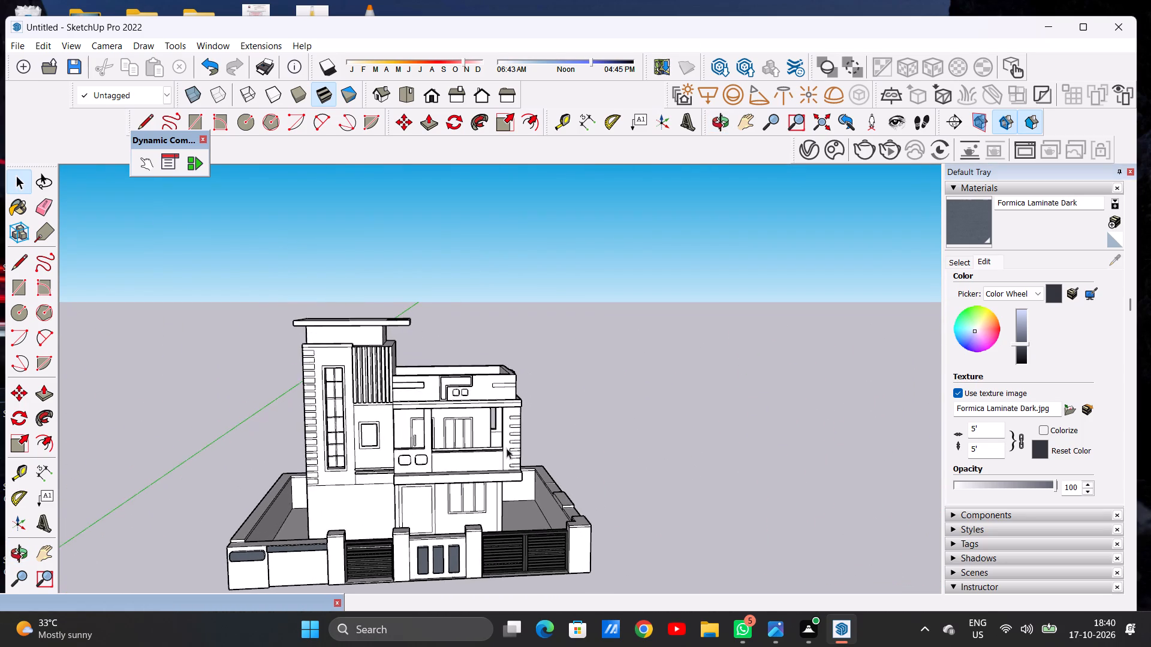
Paint the handrail above the first-floor side balcony's parapet with Formica Laminate Dark from the Synthetic Surfaces collection.
scroll(505, 465, "up", 4)
middle_click_drag(425, 445, 94, 463)
middle_click_drag(504, 461, 453, 446)
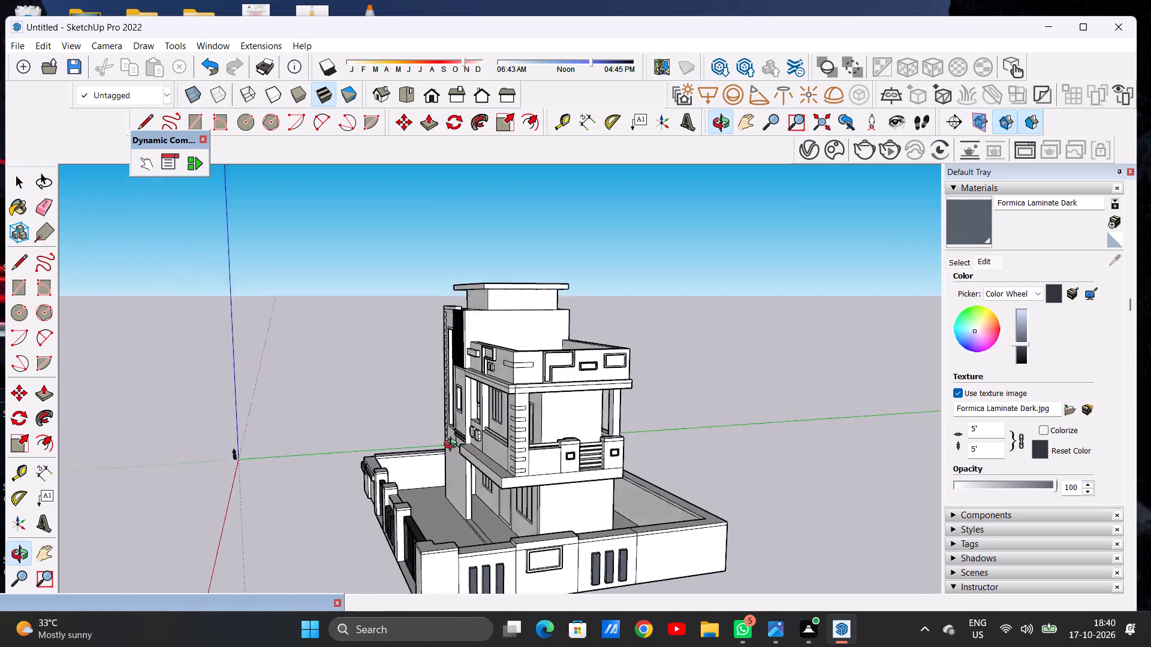
middle_click_drag(453, 446, 310, 449)
scroll(565, 492, "up", 8)
scroll(529, 458, "up", 6)
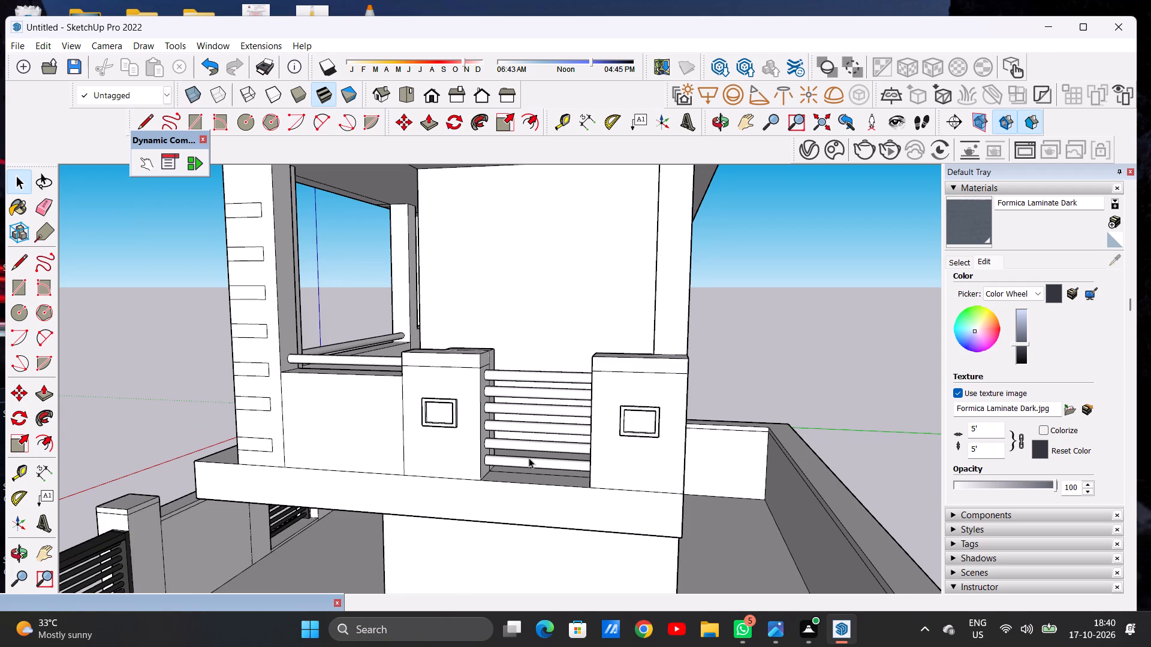
scroll(529, 458, "down", 7)
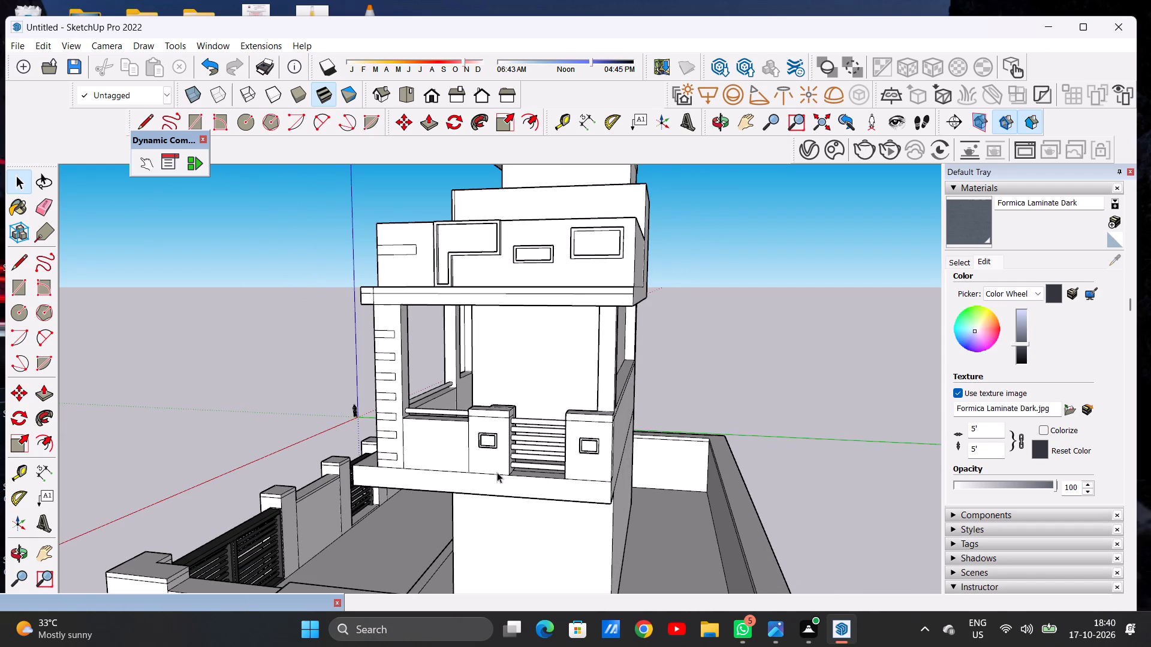
scroll(462, 465, "up", 5)
middle_click_drag(466, 455, 505, 441)
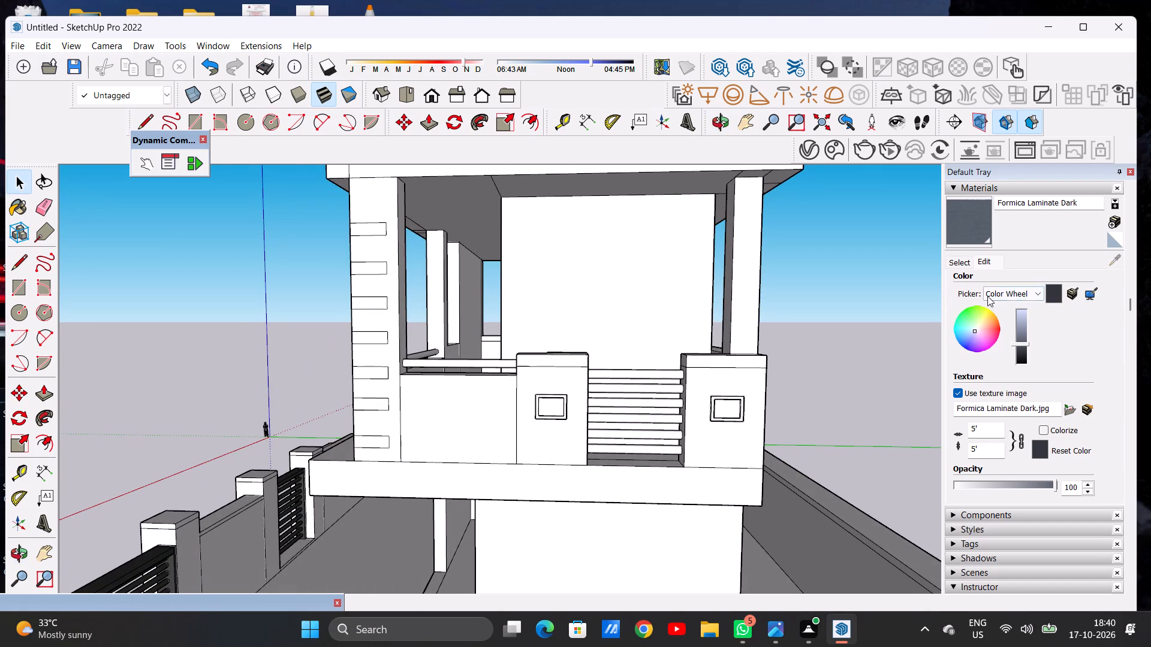
left_click(956, 258)
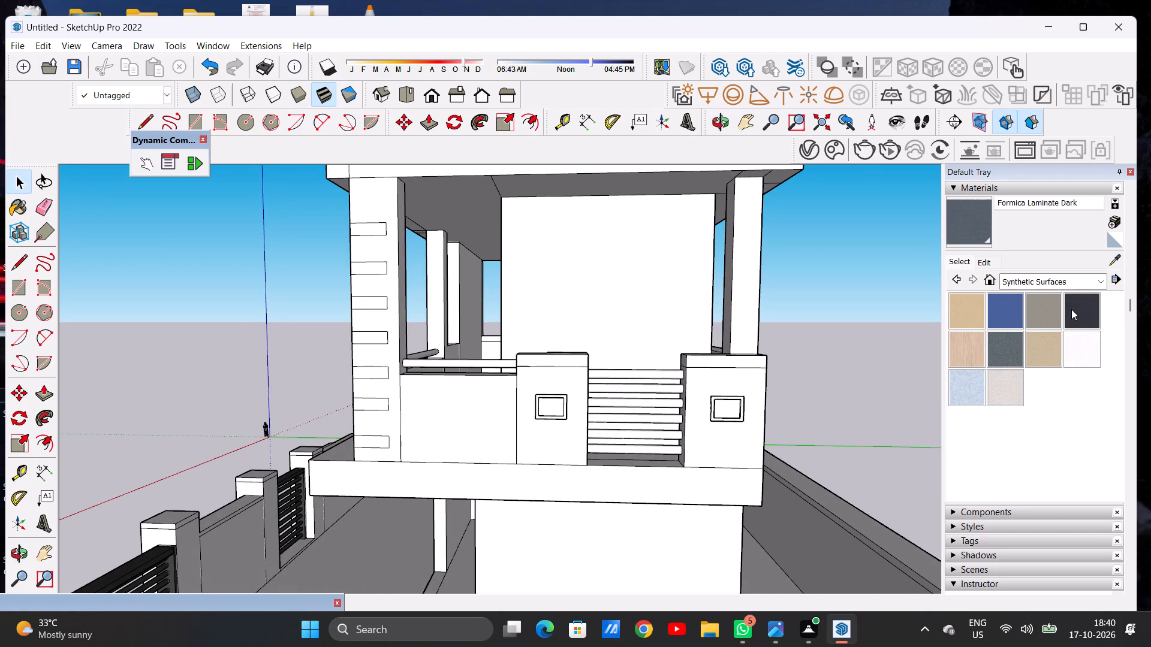
left_click(1075, 310)
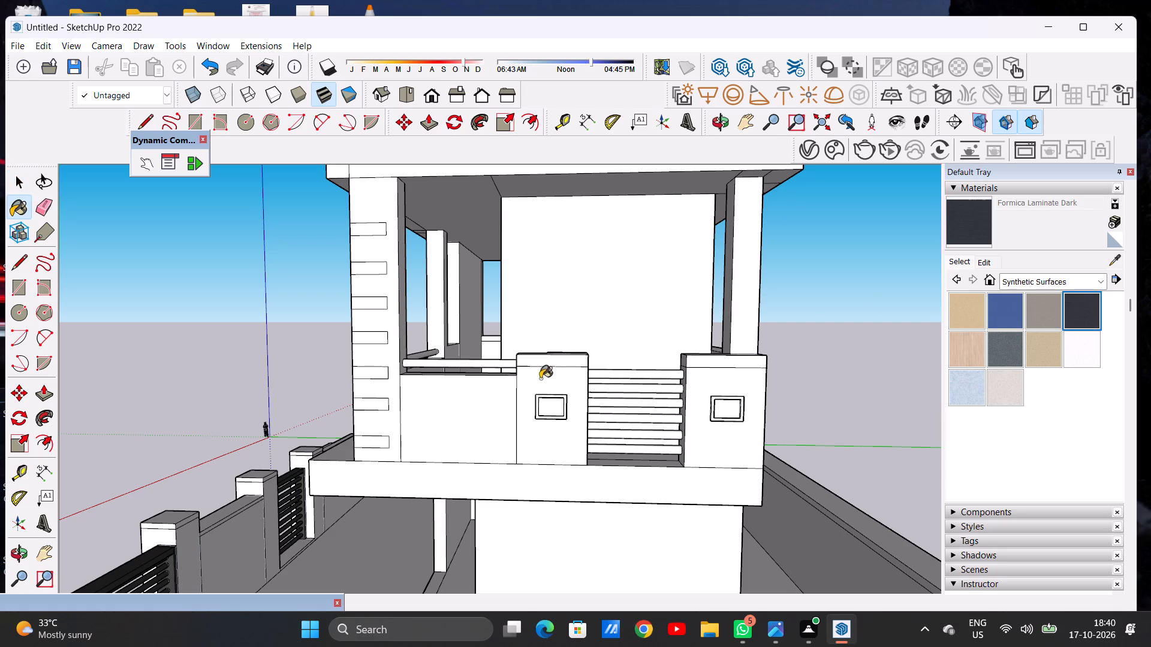
scroll(505, 364, "up", 6)
left_click(531, 339)
Paint the six horizontal rails between the two side balcony pillars with Formica Laminate Dark.
scroll(504, 370, "down", 8)
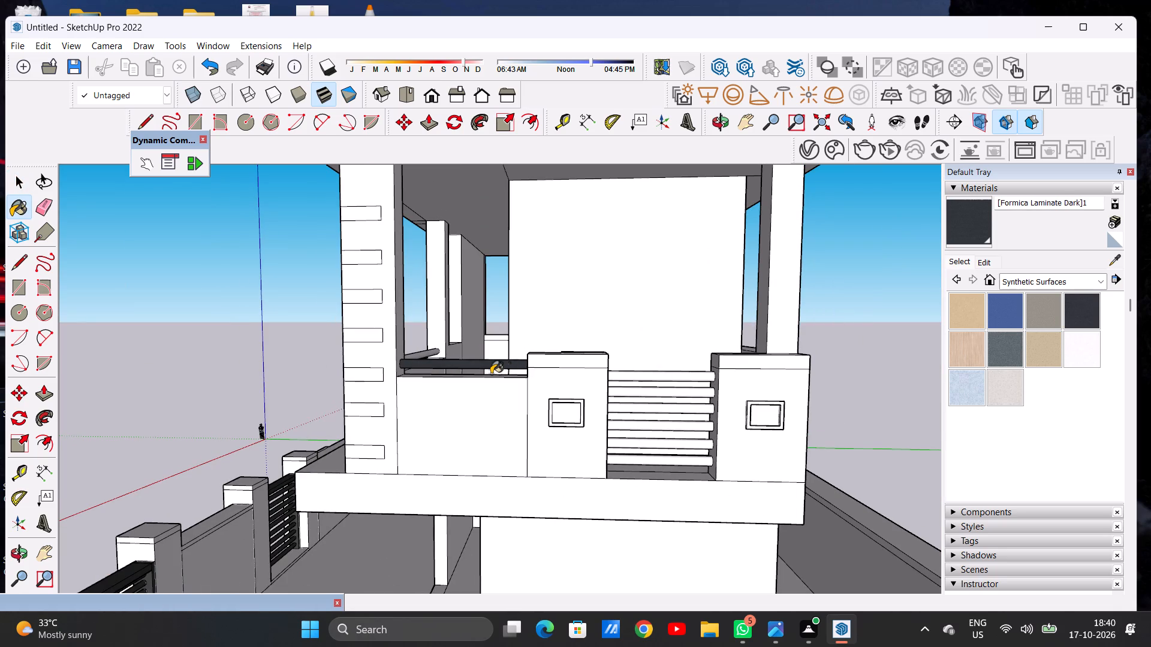
scroll(437, 385, "down", 6)
scroll(531, 394, "up", 9)
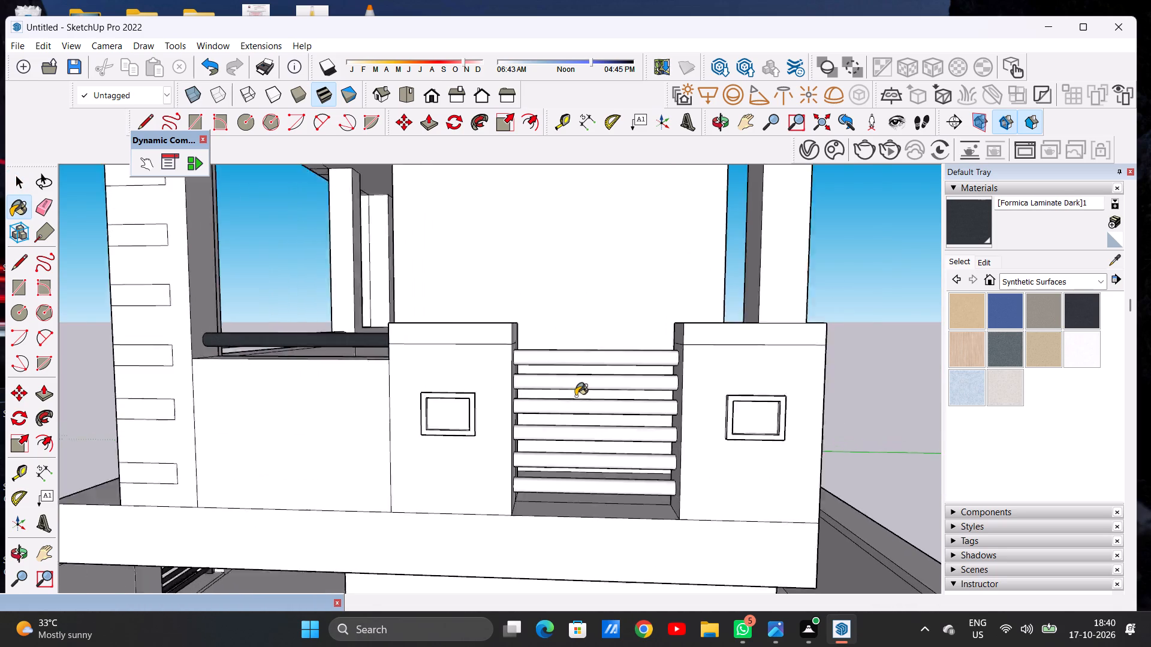
scroll(575, 396, "up", 2)
scroll(611, 346, "up", 4)
left_click(612, 344)
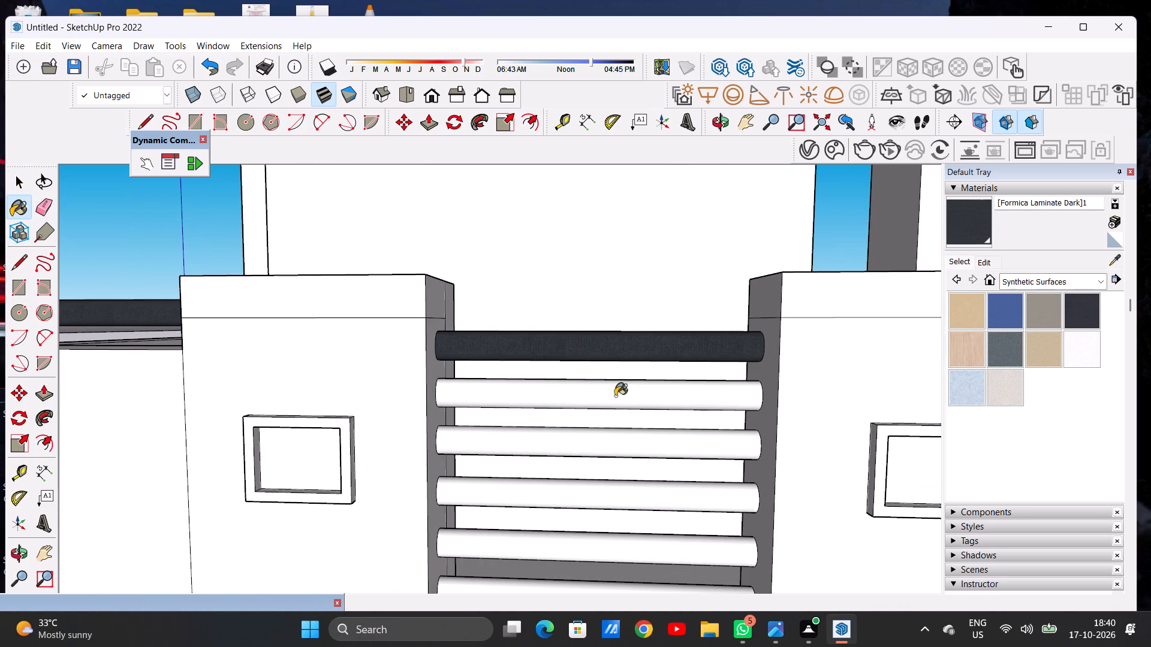
left_click(616, 396)
left_click(607, 440)
left_click(588, 497)
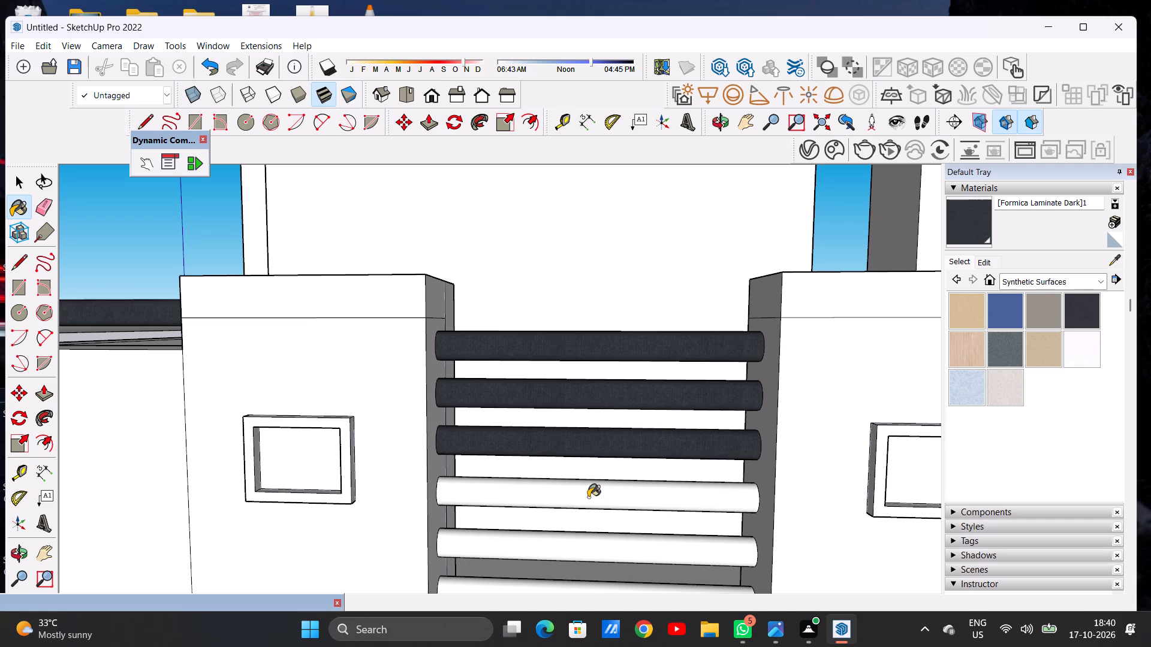
scroll(617, 358, "down", 4)
scroll(604, 475, "up", 6)
left_click(568, 502)
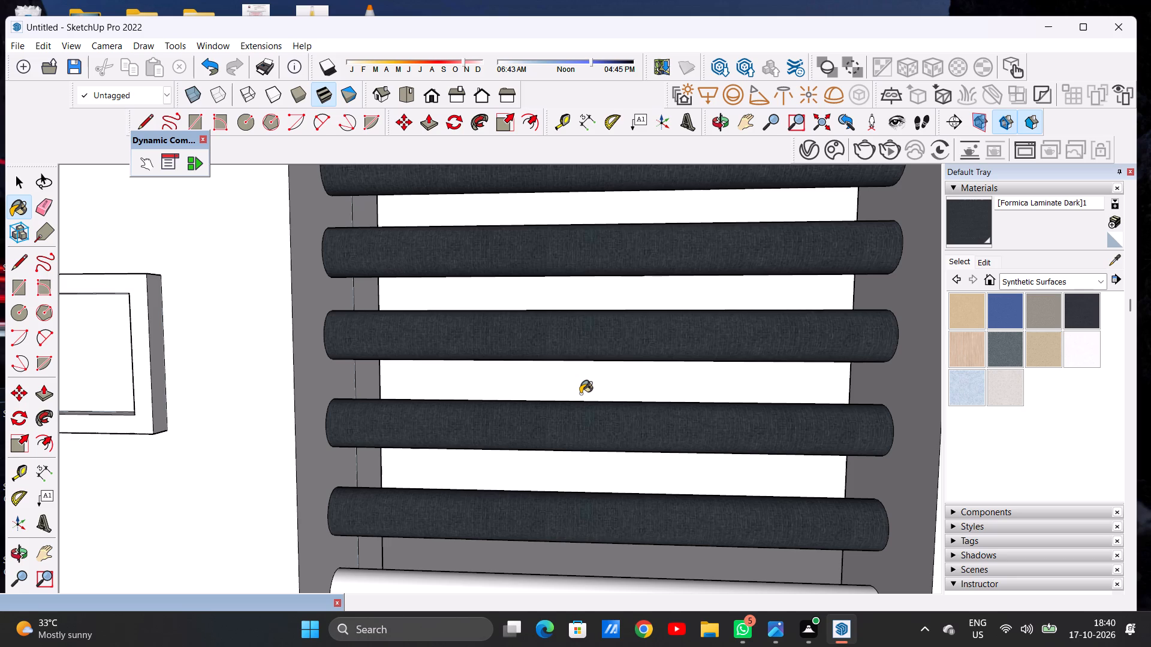
scroll(570, 409, "down", 5)
scroll(587, 518, "up", 5)
left_click(583, 530)
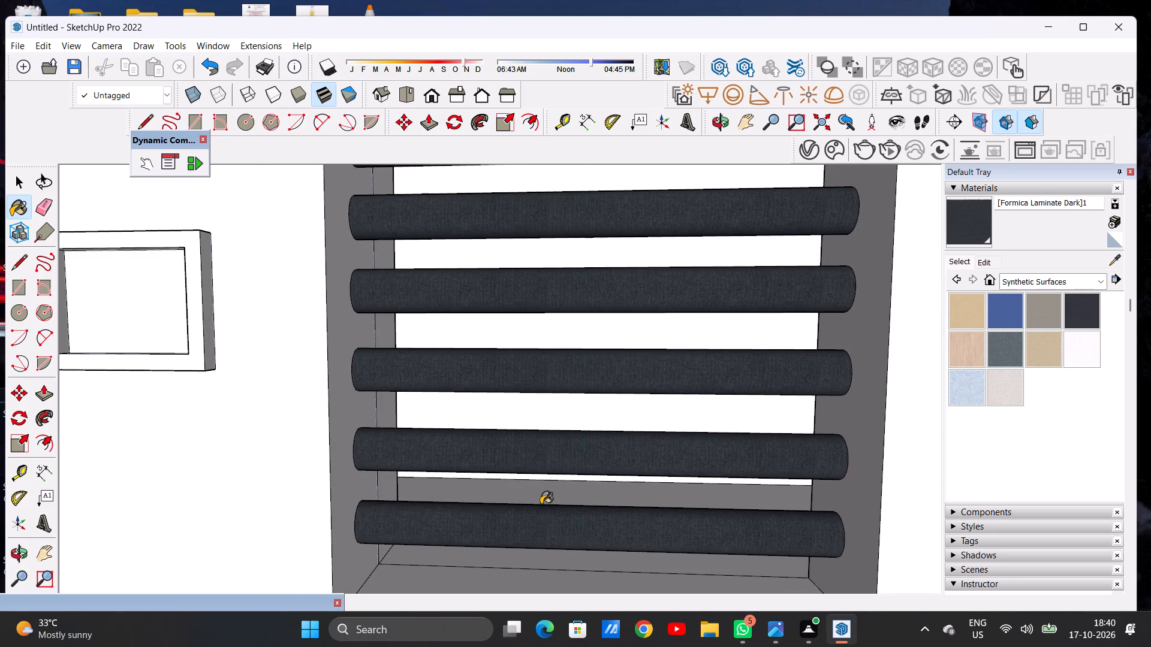
scroll(583, 495, "down", 5)
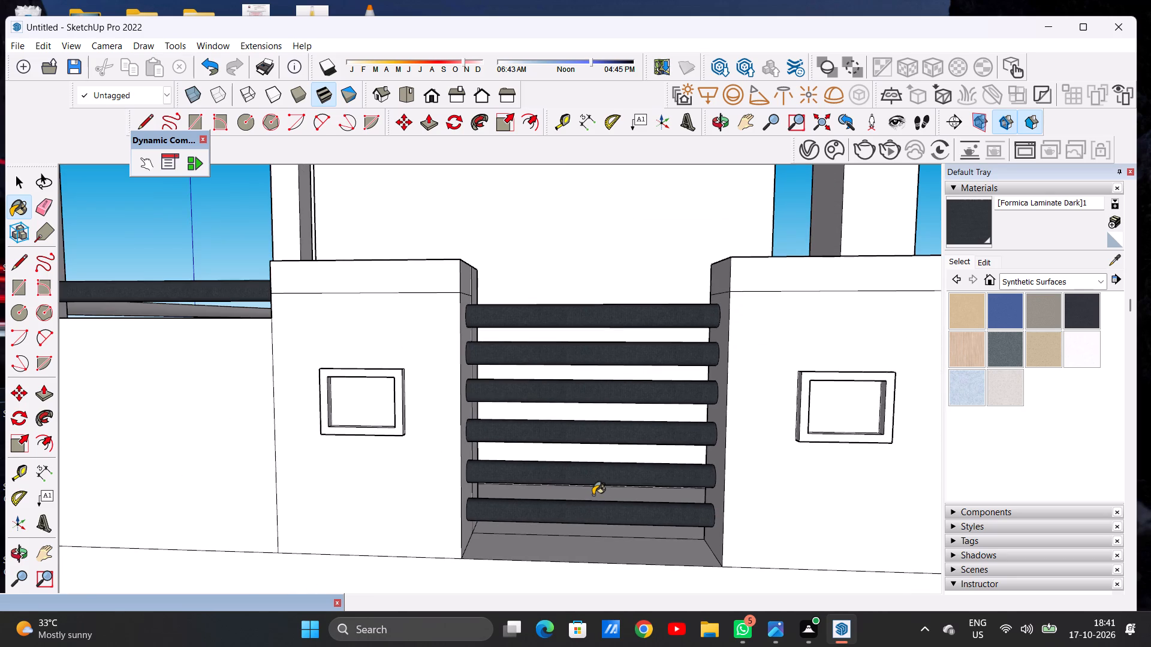
key("space")
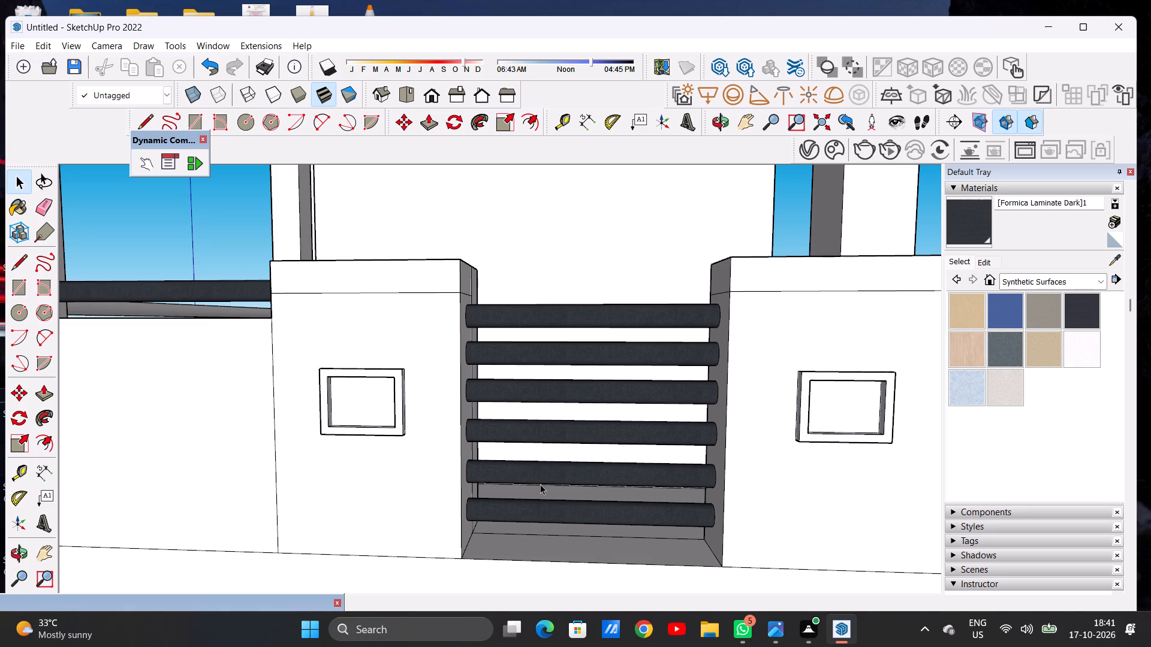
Paint the recessed panels inside the rectangular frames on both side balcony pillars with Formica Speckled Grey.
scroll(568, 473, "down", 8)
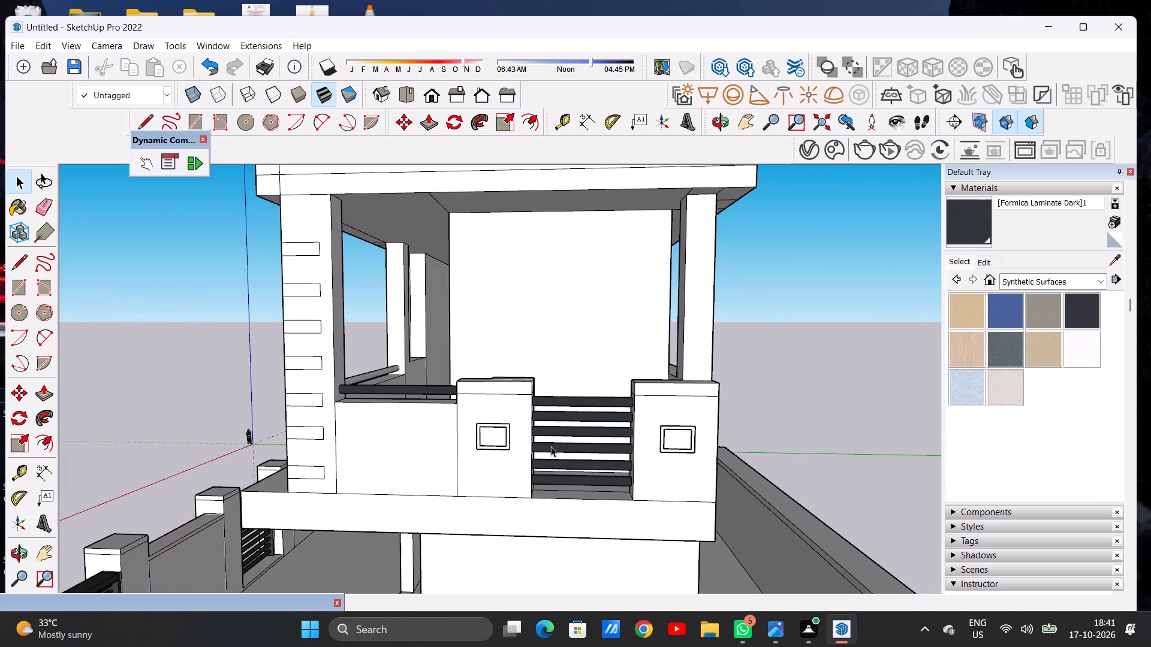
scroll(1016, 362, "up", 3)
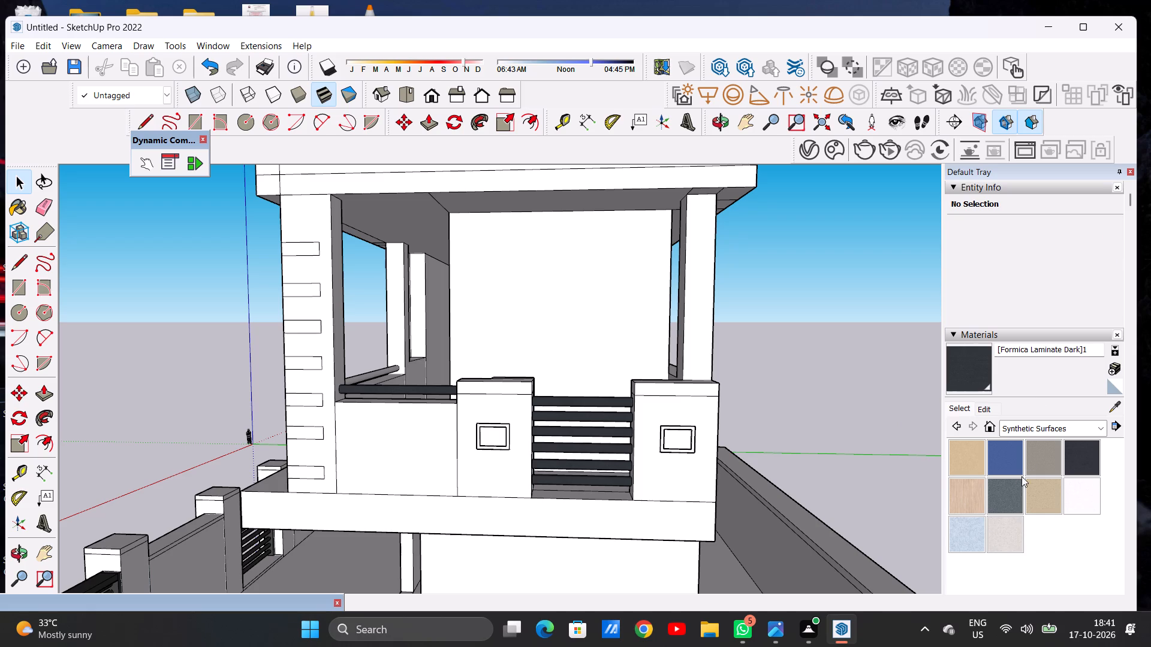
left_click(1008, 497)
scroll(486, 451, "up", 7)
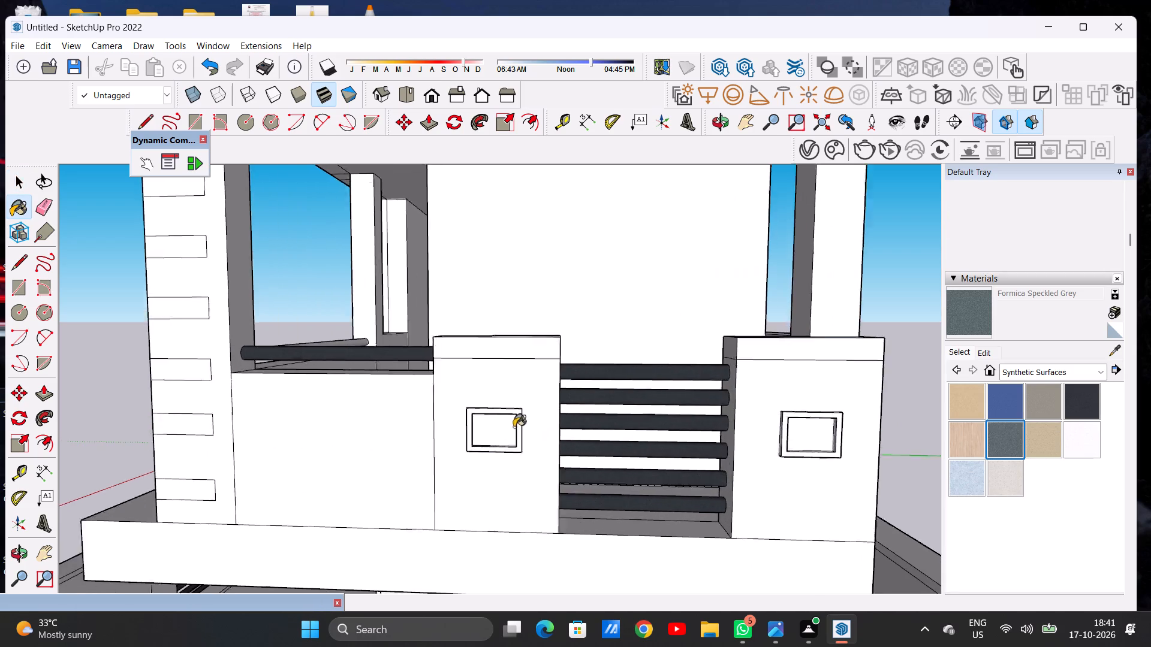
scroll(514, 427, "up", 2)
left_click(498, 428)
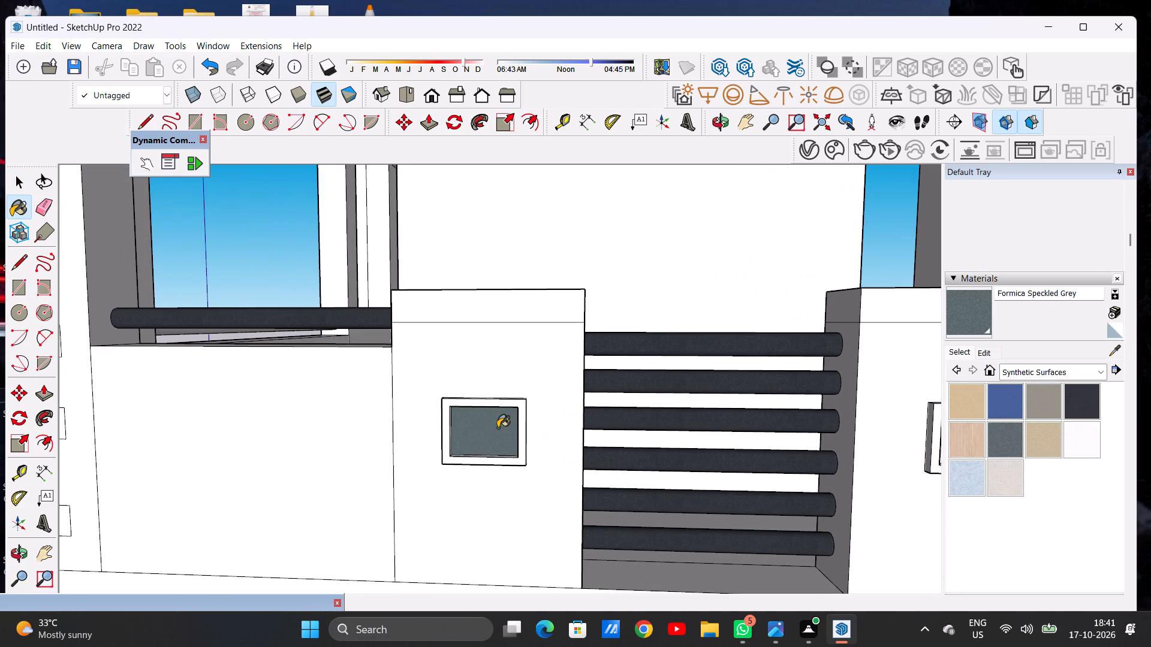
scroll(413, 434, "down", 8)
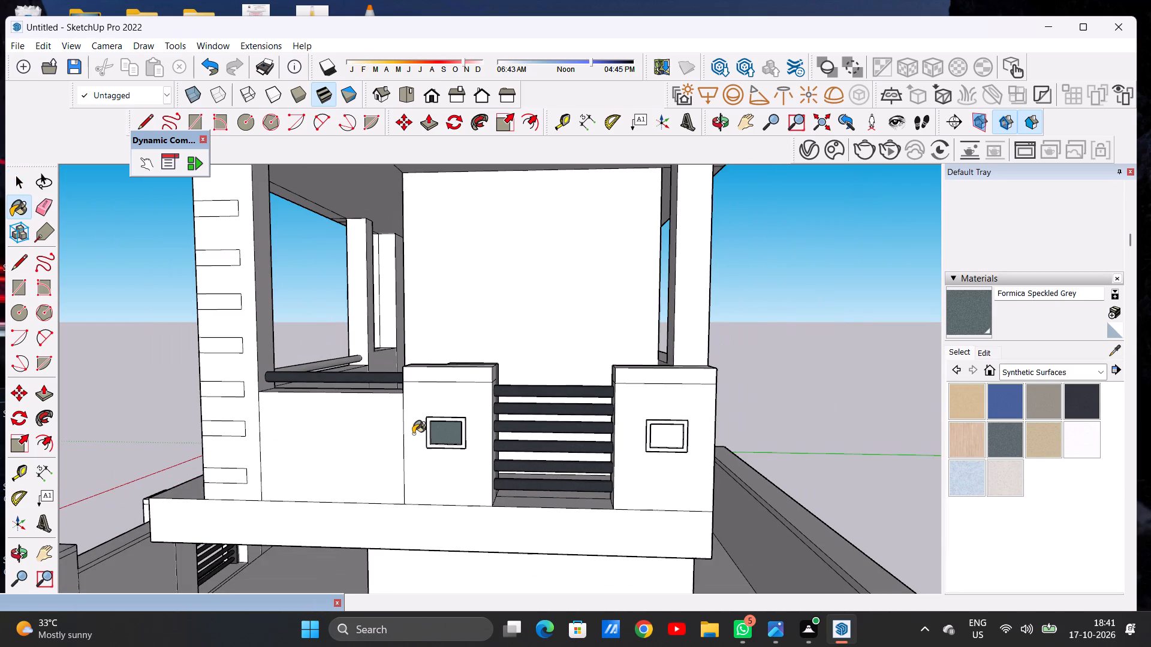
scroll(613, 459, "up", 5)
scroll(724, 428, "up", 4)
left_click(676, 421)
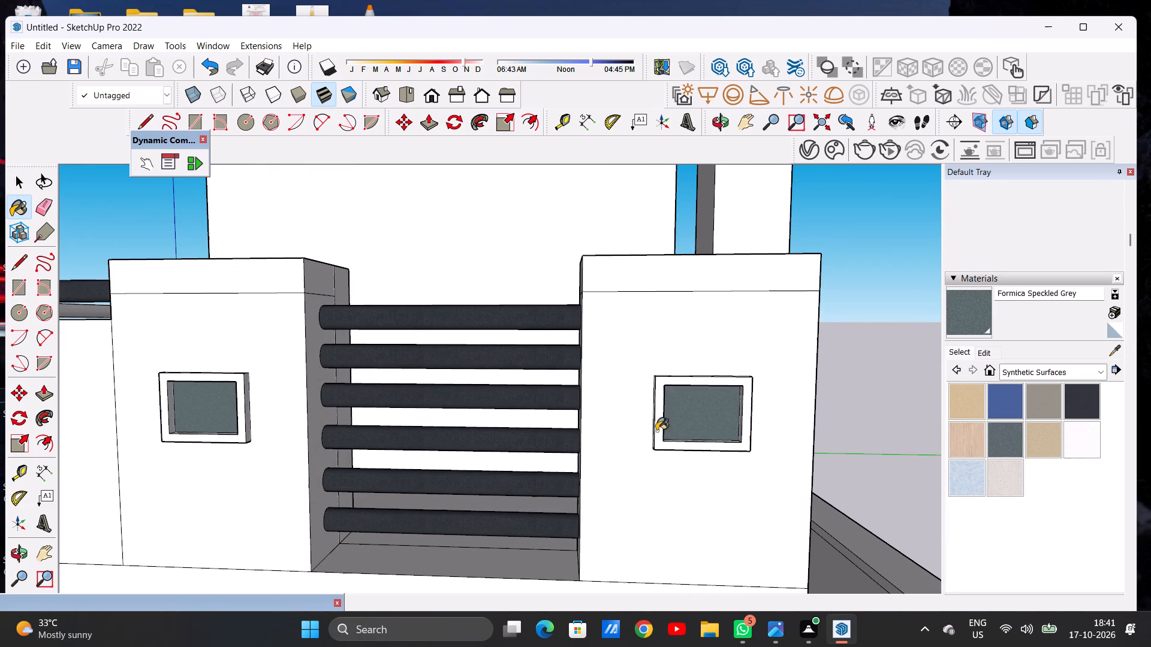
Paint the four inner edge faces of the frame on the pillar beside the handrail with Formica Speckled Grey.
scroll(332, 458, "down", 6)
middle_click_drag(275, 471, 165, 479)
scroll(242, 421, "up", 10)
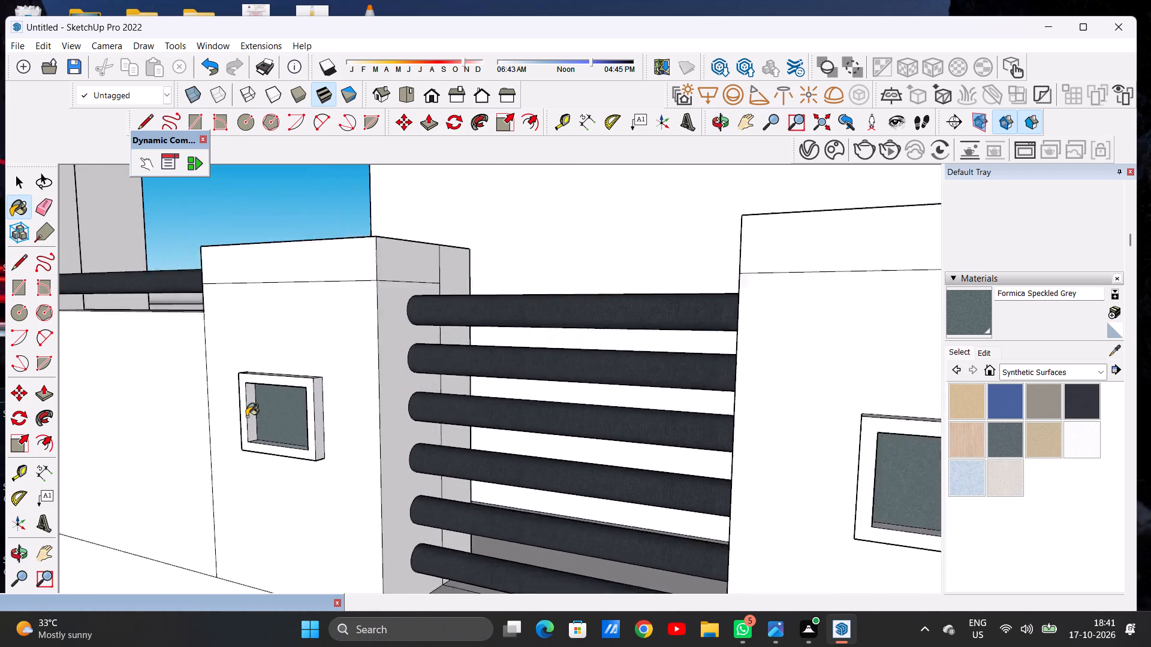
scroll(246, 416, "up", 9)
left_click(252, 407)
scroll(296, 492, "up", 10)
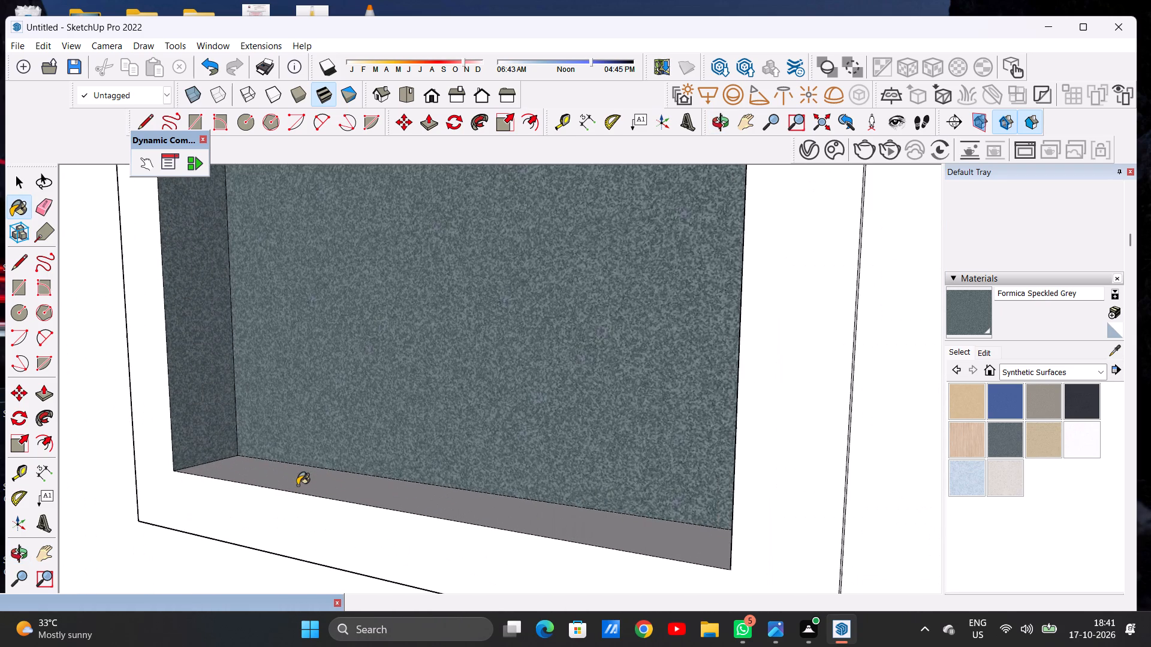
left_click(296, 482)
scroll(297, 493, "down", 13)
middle_click_drag(267, 476, 606, 449)
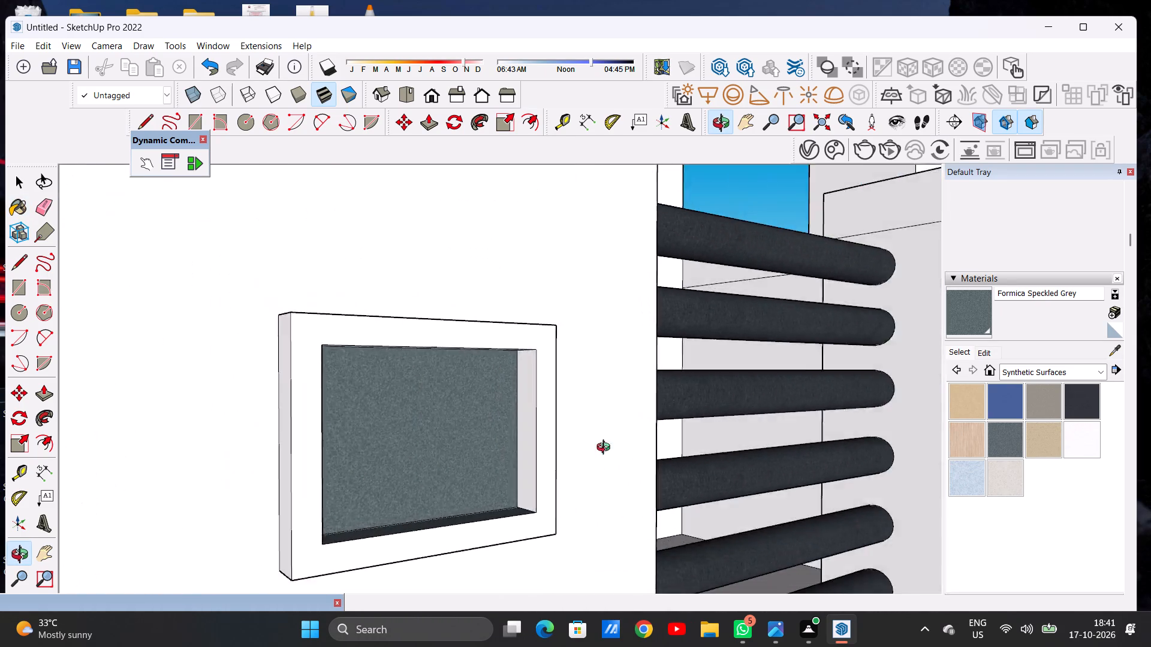
middle_click_drag(606, 449, 606, 389)
scroll(543, 350, "up", 10)
left_click(526, 306)
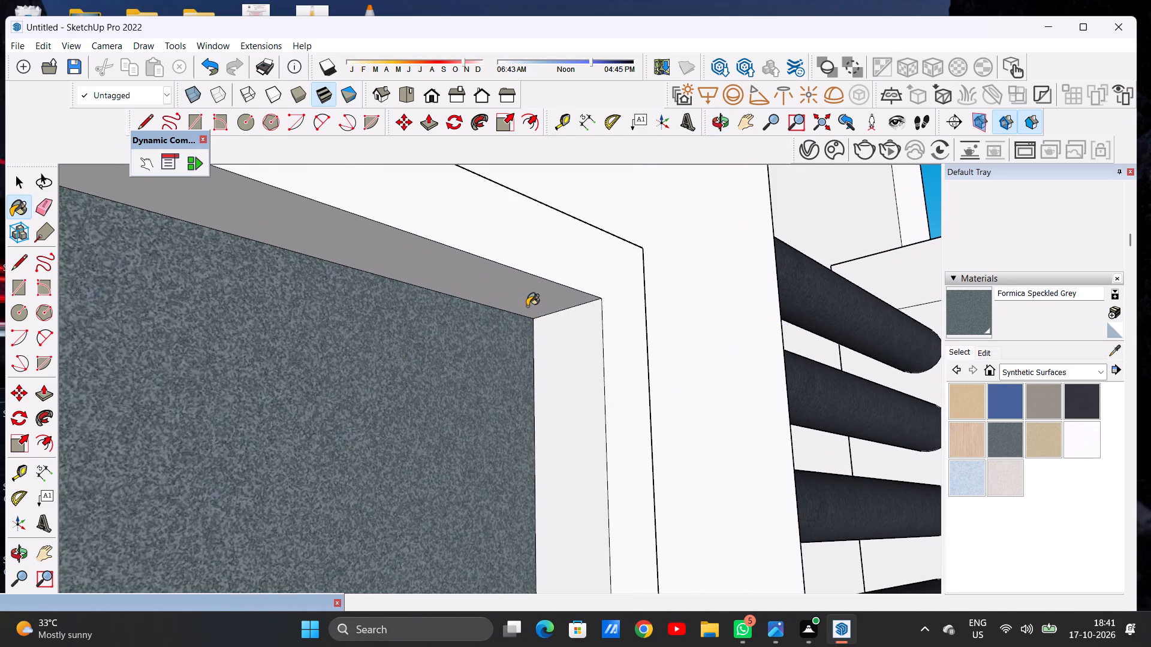
left_click(565, 365)
Paint the four inner edge faces of the frame on the balcony's outer corner pillar with Formica Speckled Grey.
scroll(399, 447, "down", 18)
scroll(407, 435, "up", 1)
scroll(407, 435, "down", 6)
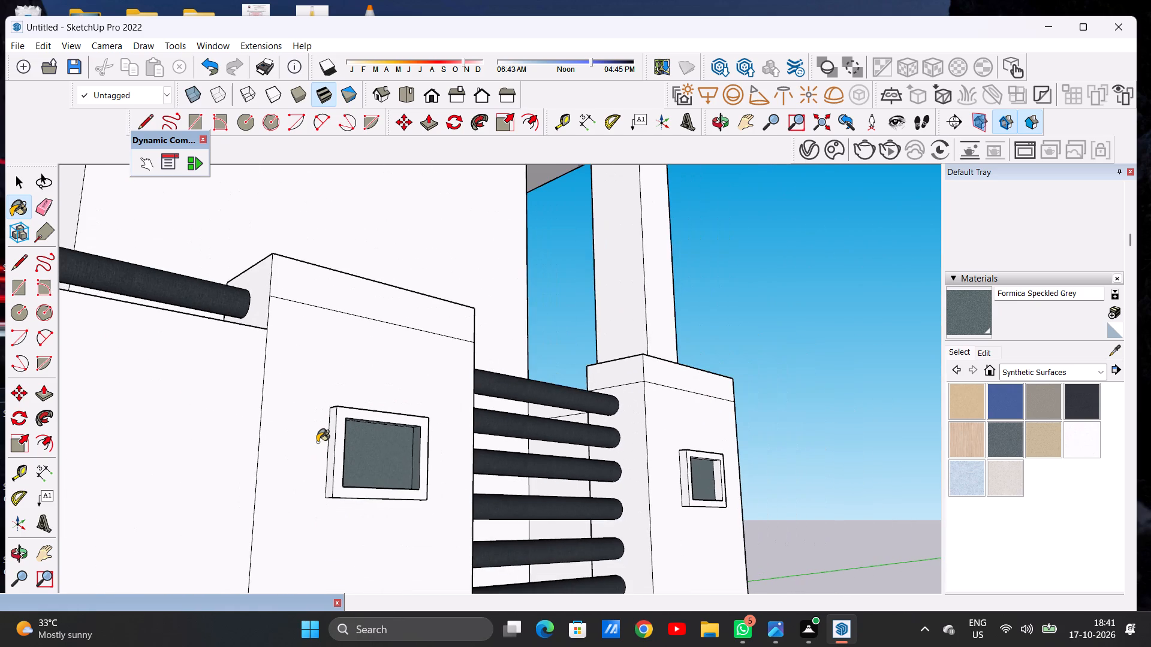
scroll(318, 442, "down", 3)
middle_click_drag(494, 455, 220, 458)
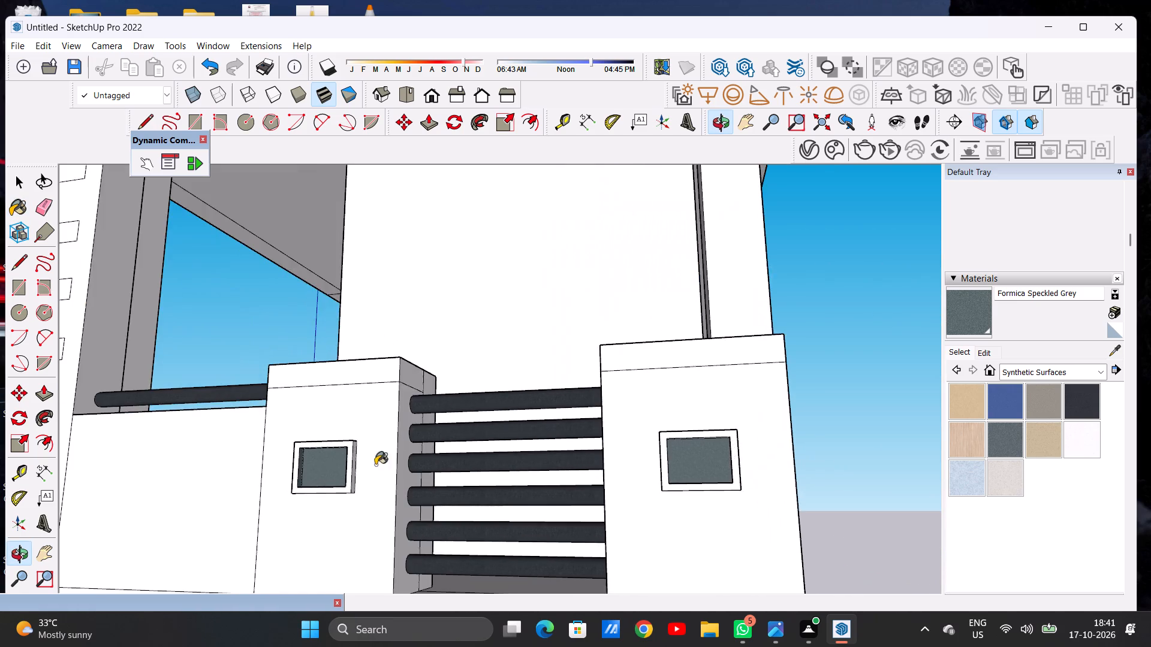
scroll(418, 471, "down", 5)
scroll(637, 470, "up", 12)
middle_click_drag(641, 461, 513, 459)
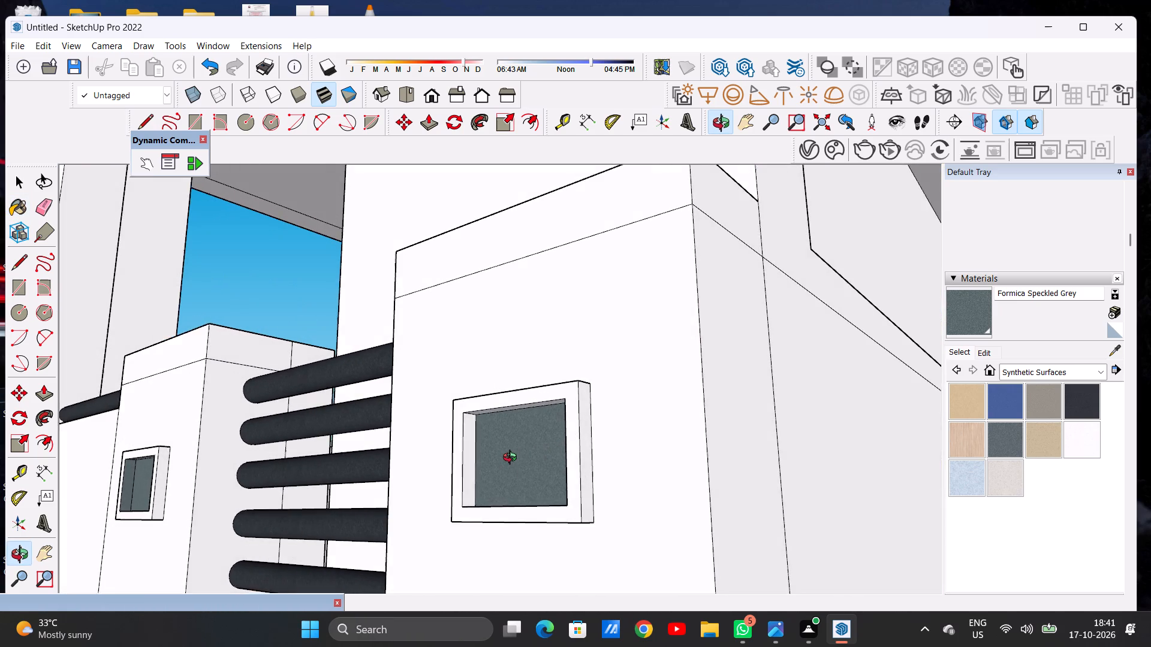
middle_click_drag(513, 459, 490, 459)
scroll(480, 435, "up", 11)
middle_click_drag(462, 423, 476, 395)
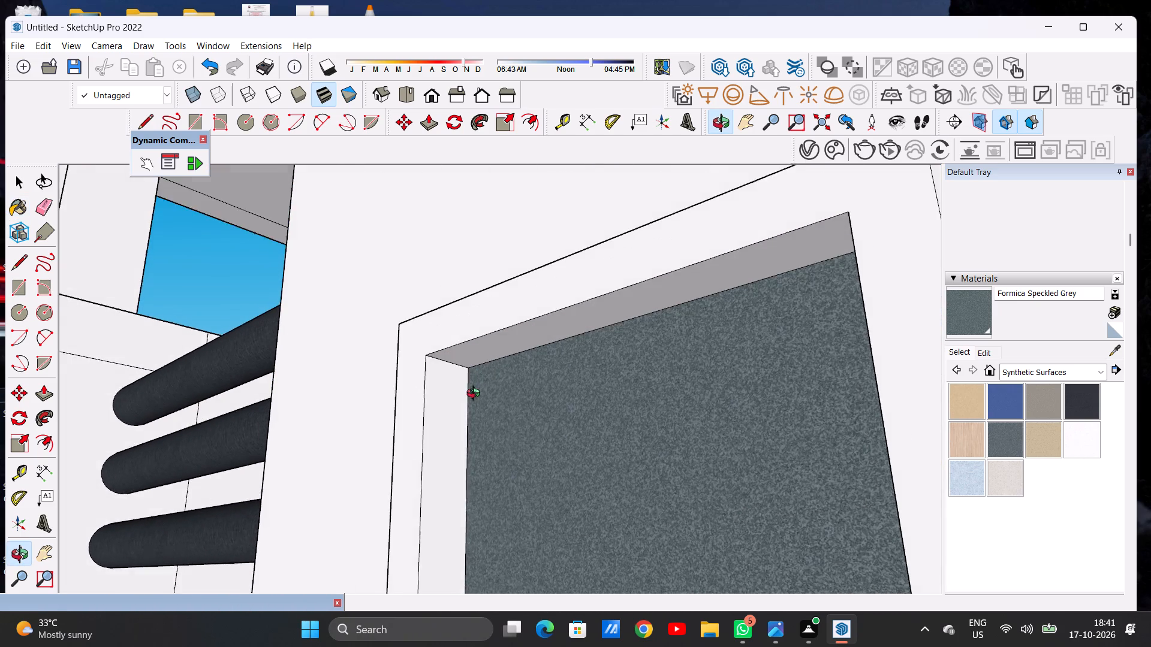
middle_click_drag(476, 395, 478, 381)
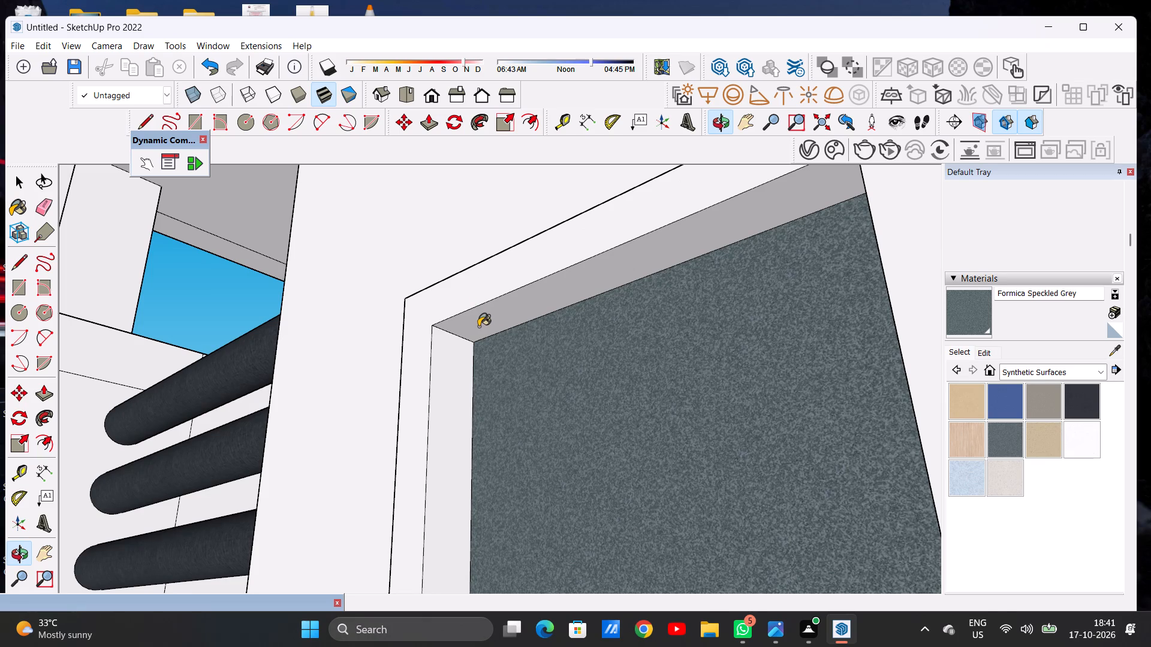
left_click(478, 326)
left_click(450, 391)
scroll(504, 440, "down", 3)
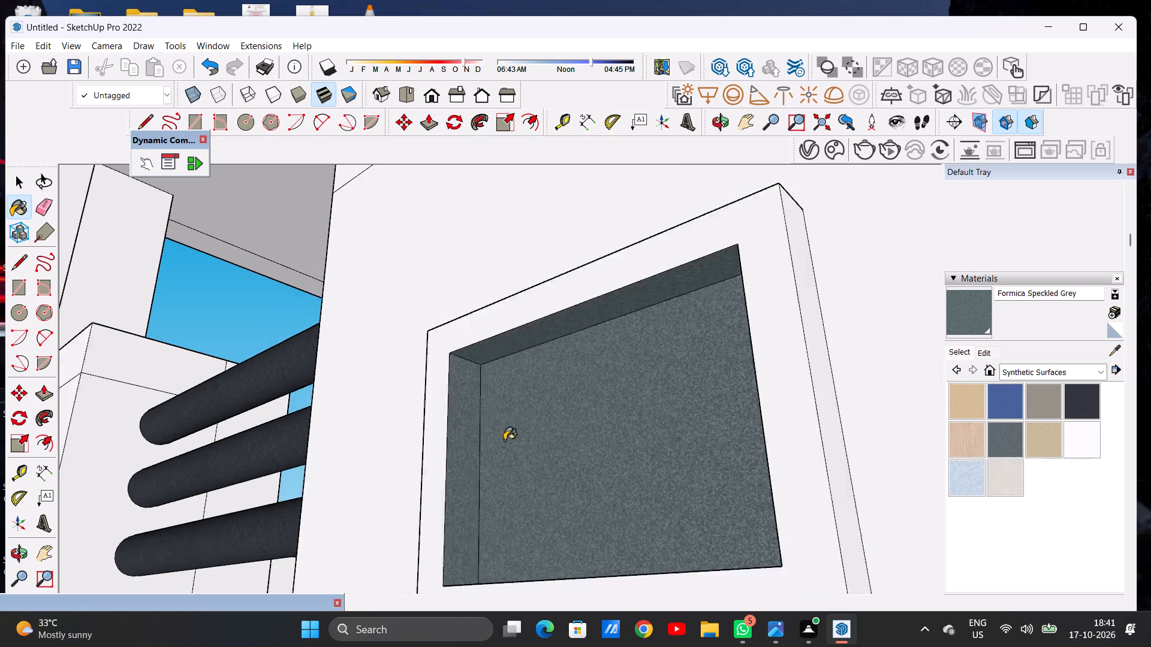
scroll(504, 440, "down", 12)
middle_click_drag(522, 470, 811, 589)
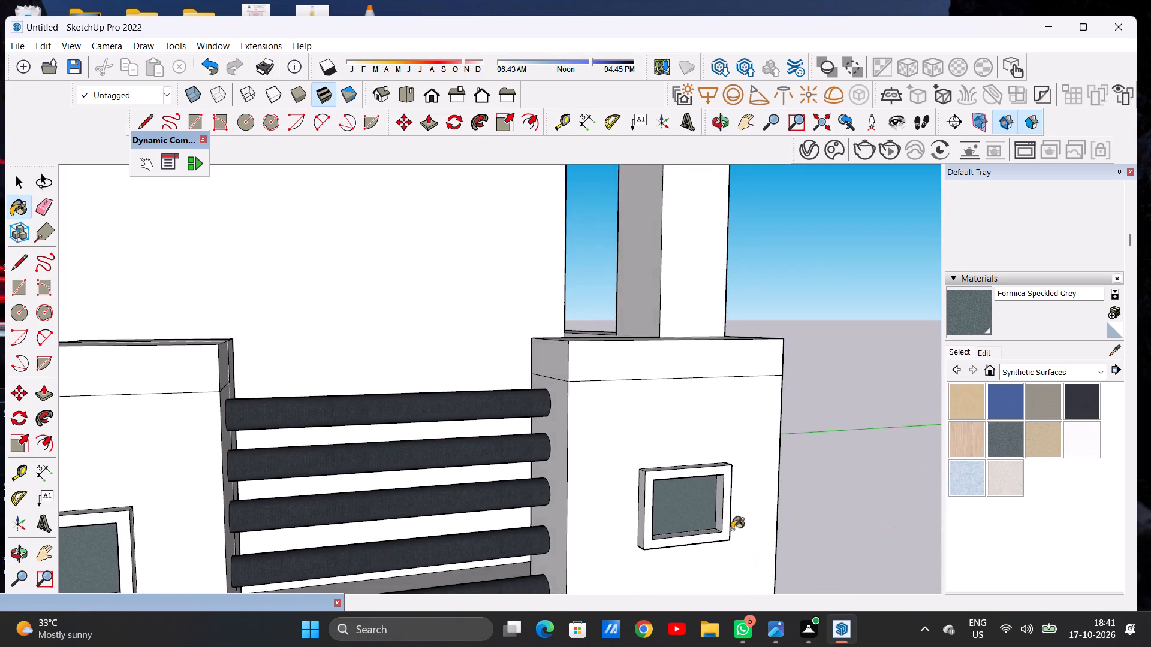
scroll(722, 527, "up", 5)
middle_click_drag(709, 521, 728, 558)
scroll(728, 558, "up", 12)
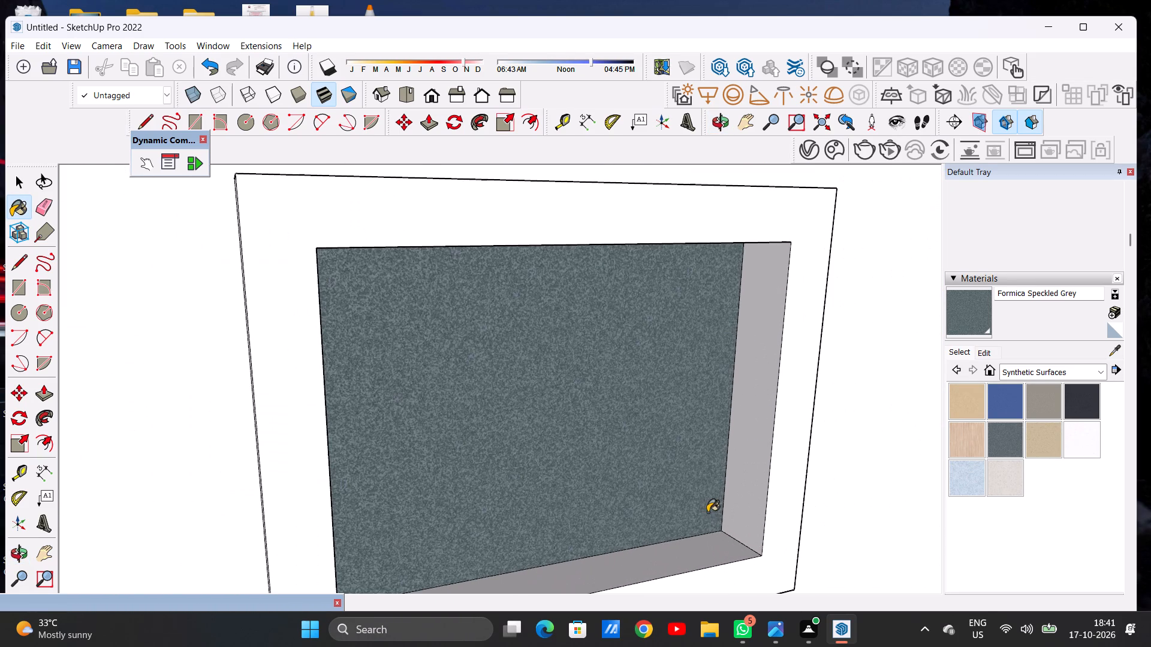
left_click(711, 550)
left_click(742, 491)
scroll(589, 475, "down", 7)
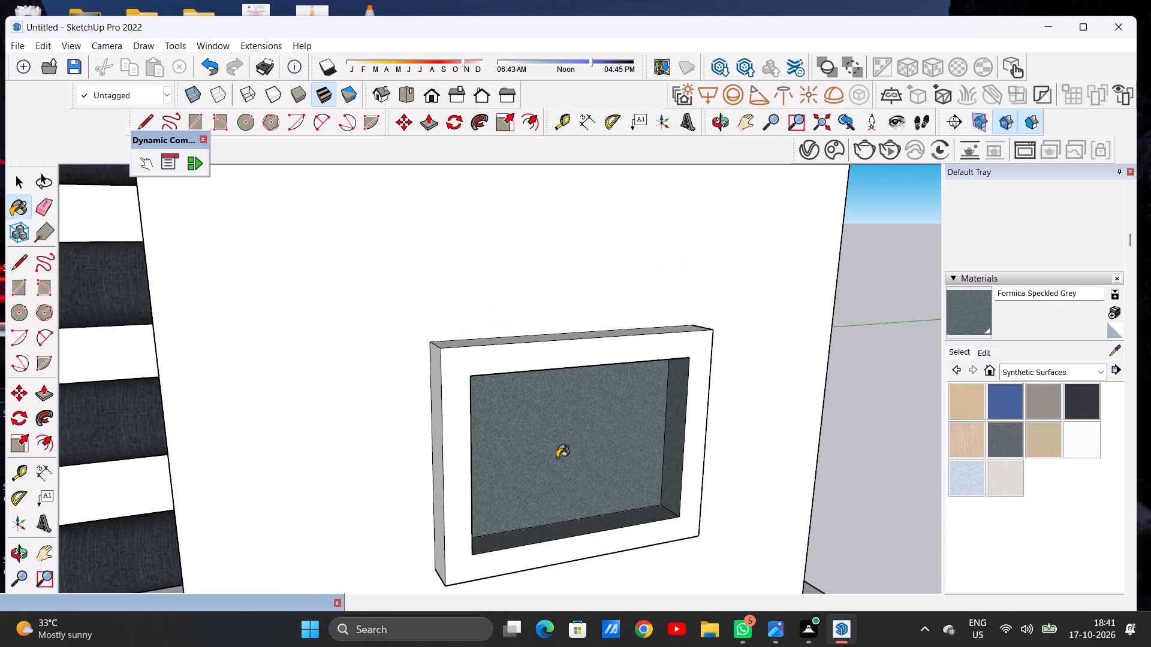
scroll(497, 451, "down", 11)
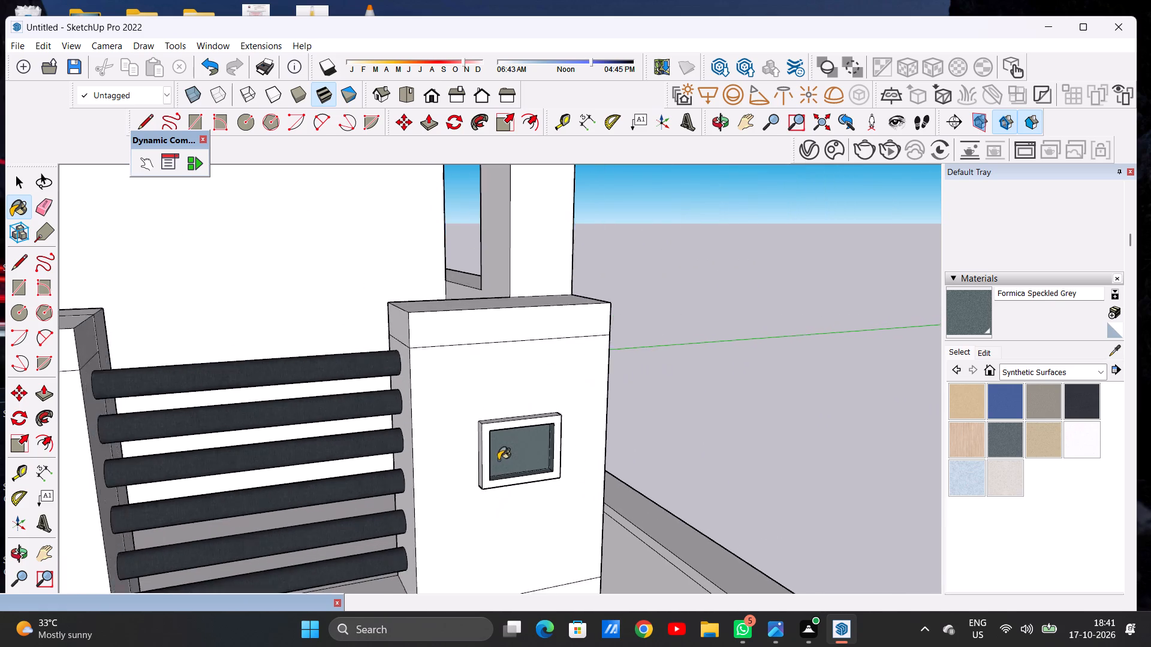
scroll(498, 460, "down", 10)
middle_click_drag(538, 473, 449, 431)
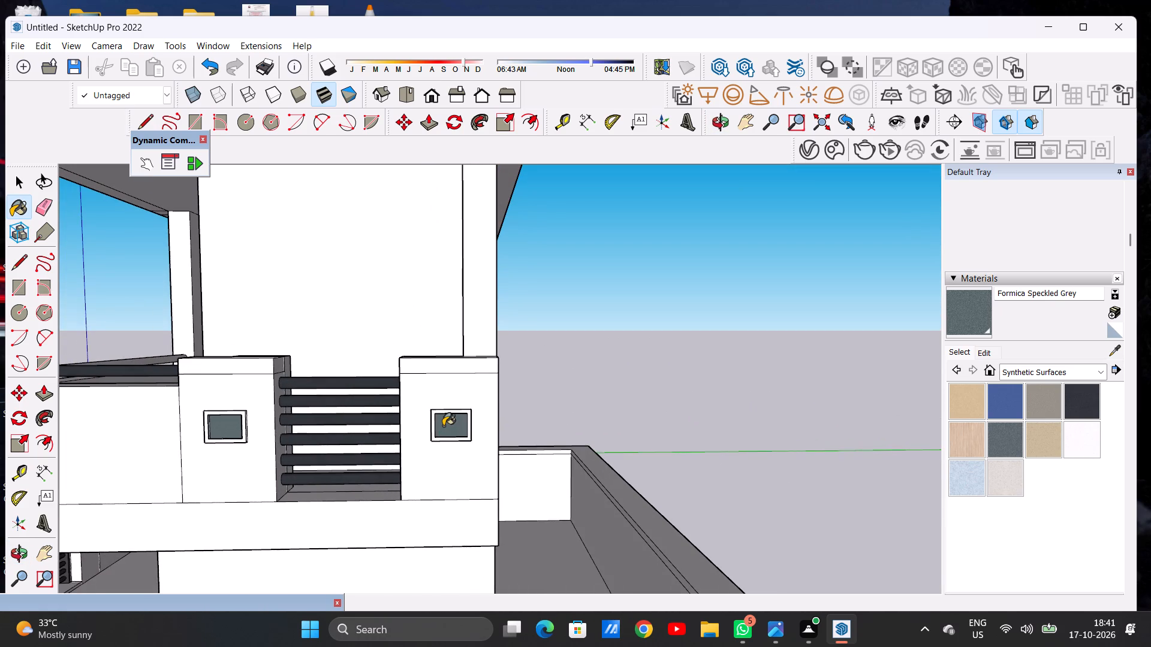
Paint the front border face of the rectangular frame on the balcony's outer corner pillar with Formica Speckled Grey.
scroll(443, 426, "up", 5)
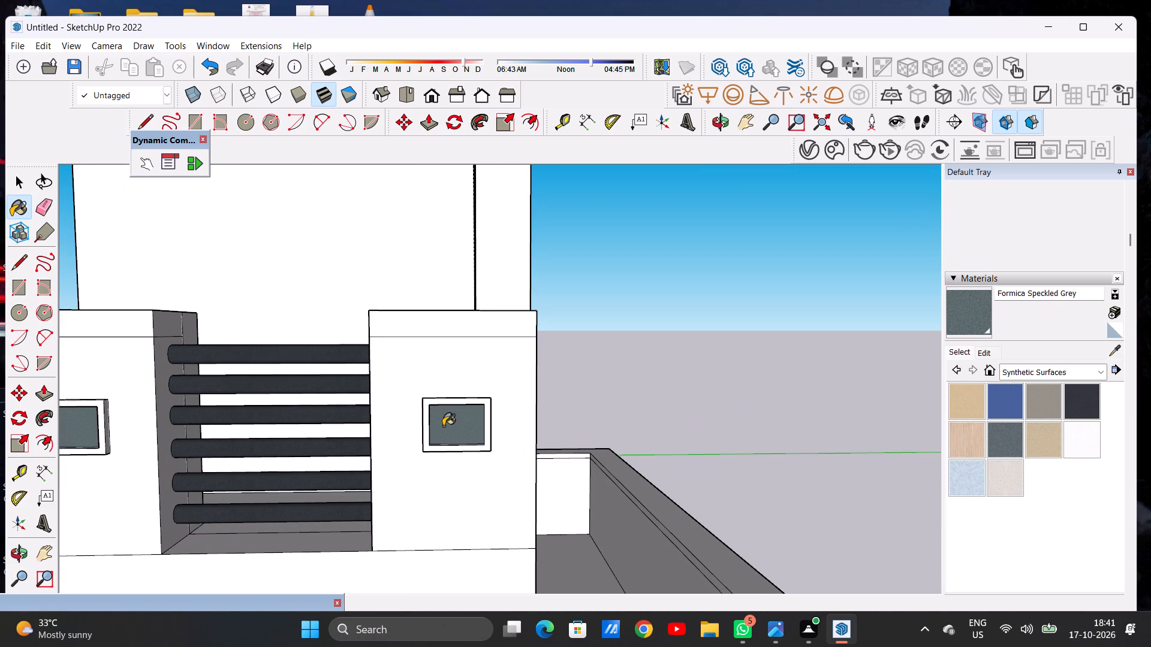
scroll(443, 426, "down", 4)
scroll(461, 443, "up", 5)
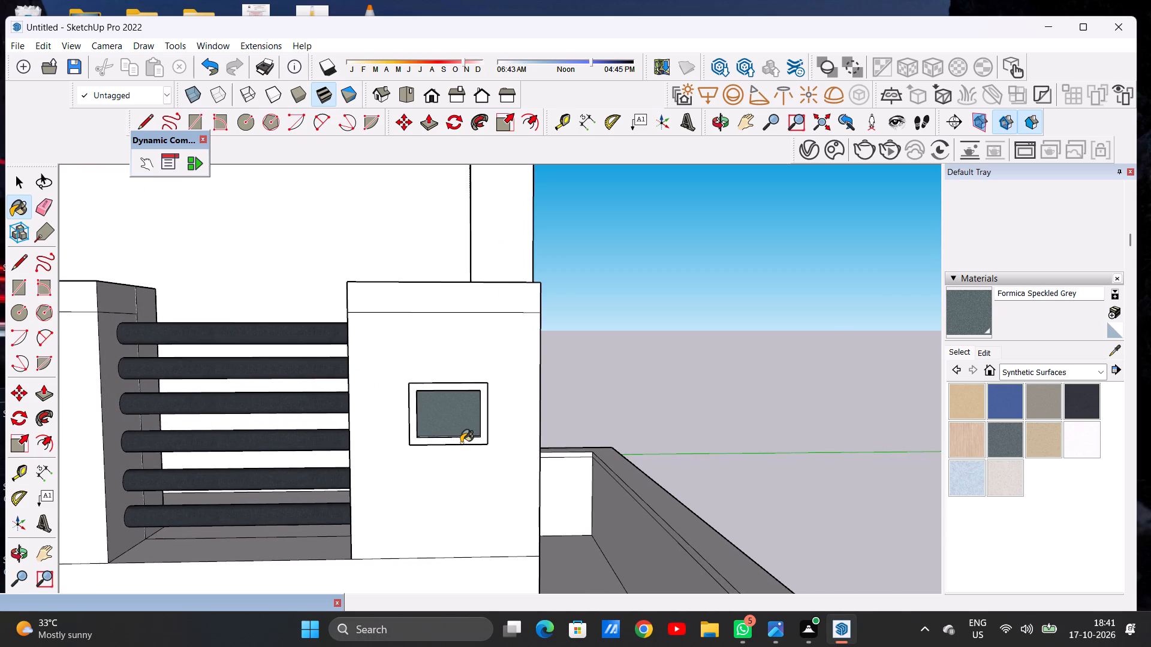
middle_click_drag(450, 440, 420, 433)
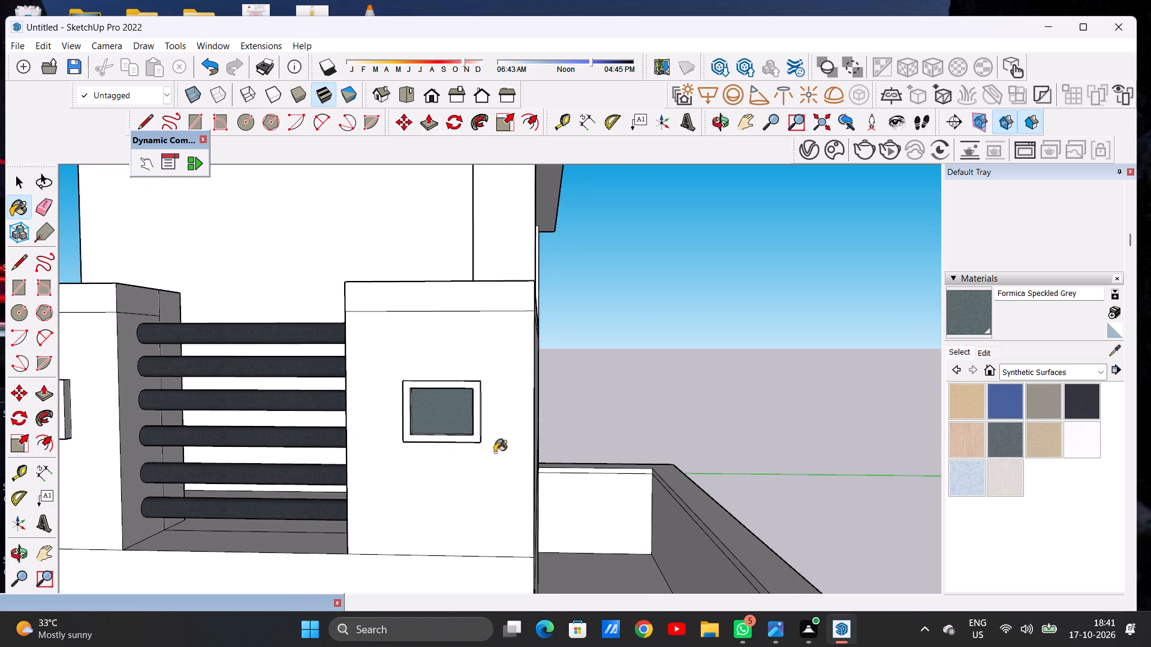
scroll(501, 456, "down", 7)
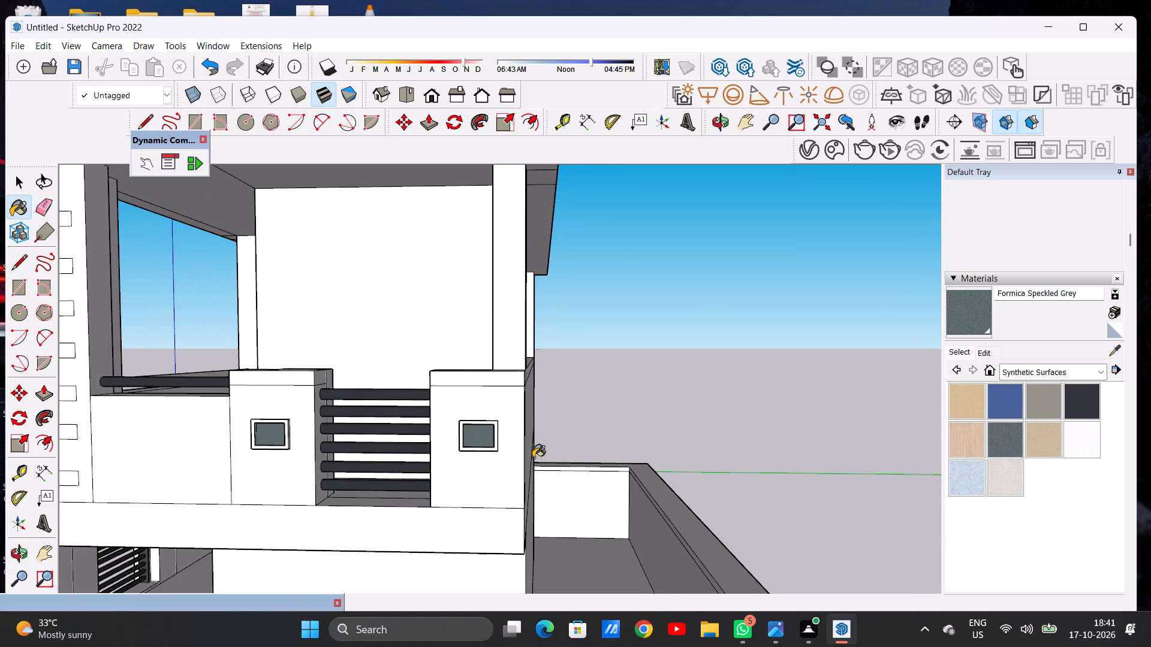
scroll(450, 487, "up", 8)
scroll(457, 434, "up", 6)
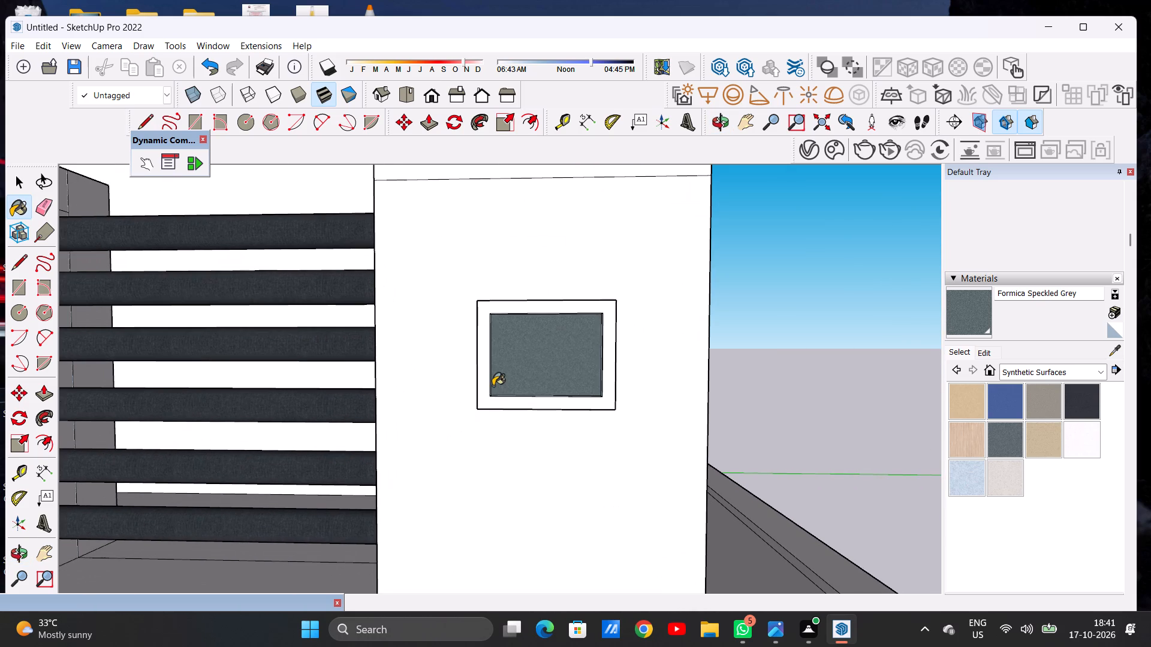
left_click(479, 386)
Paint the four outer edge faces of the frame on the balcony's outer corner pillar with Formica Speckled Grey.
scroll(514, 430, "down", 7)
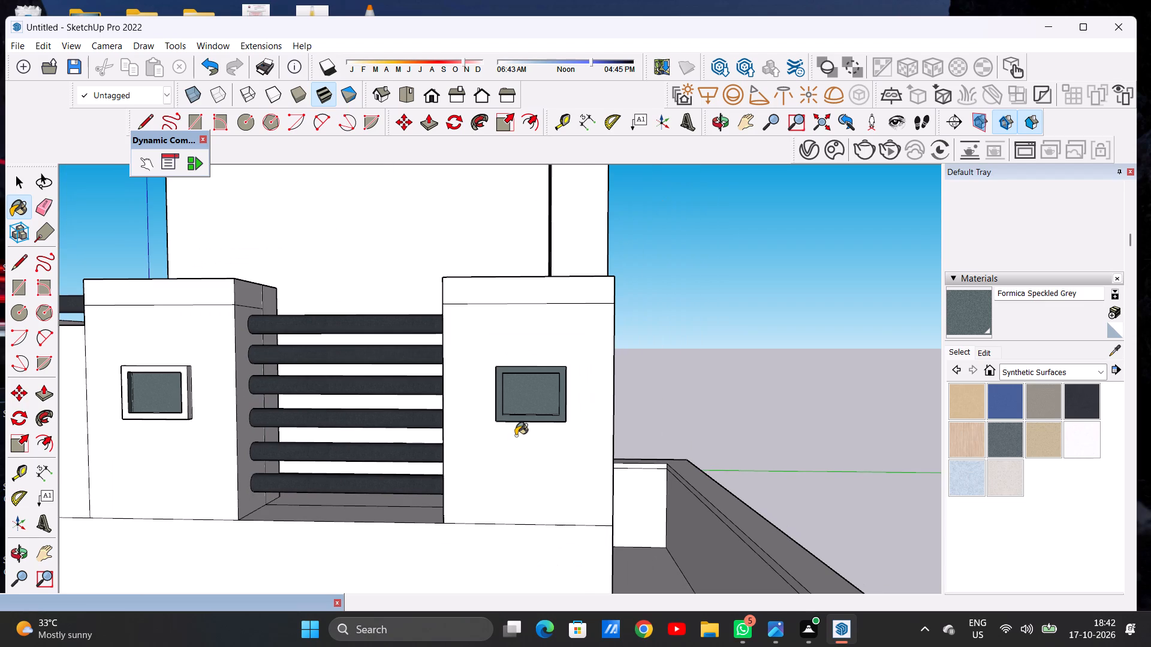
scroll(516, 436, "down", 3)
middle_click_drag(542, 409, 676, 435)
scroll(547, 401, "up", 7)
middle_click_drag(544, 413, 584, 483)
scroll(549, 396, "up", 2)
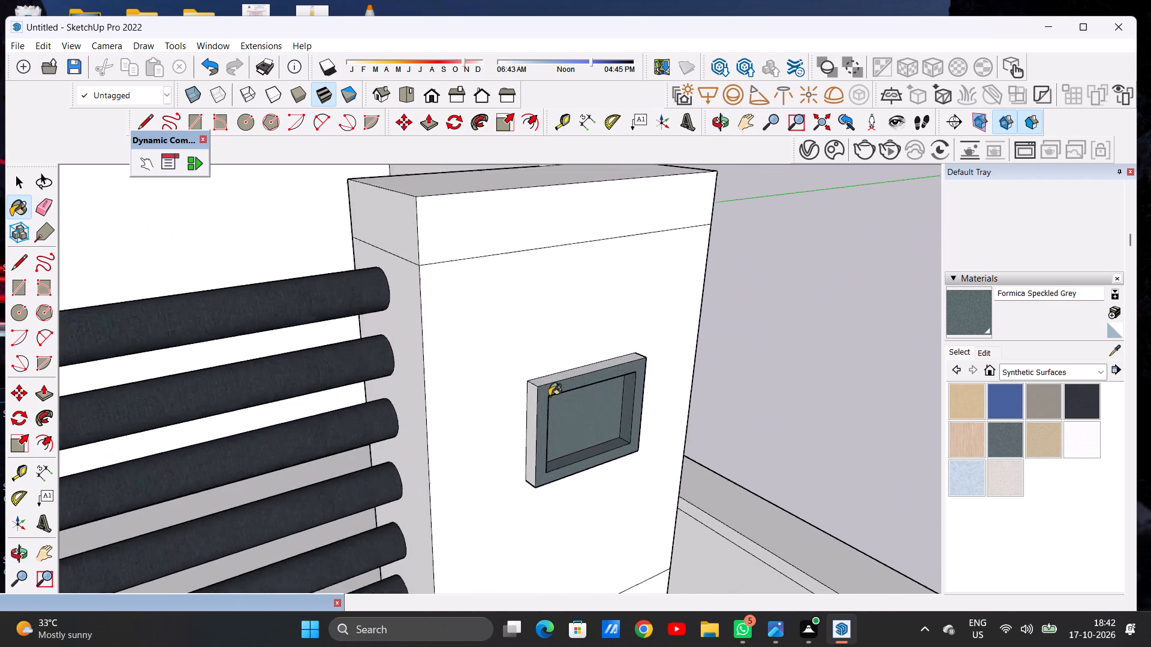
scroll(549, 396, "up", 13)
left_click(520, 363)
left_click(508, 397)
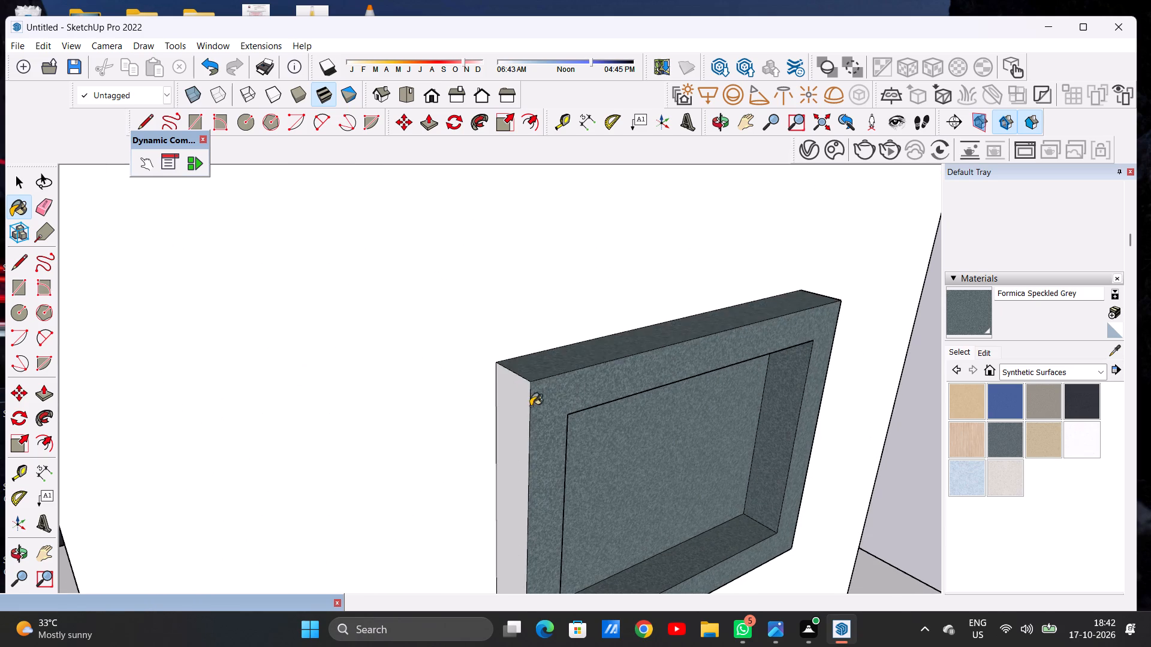
scroll(522, 431, "down", 20)
scroll(522, 431, "down", 2)
middle_click_drag(516, 461, 185, 388)
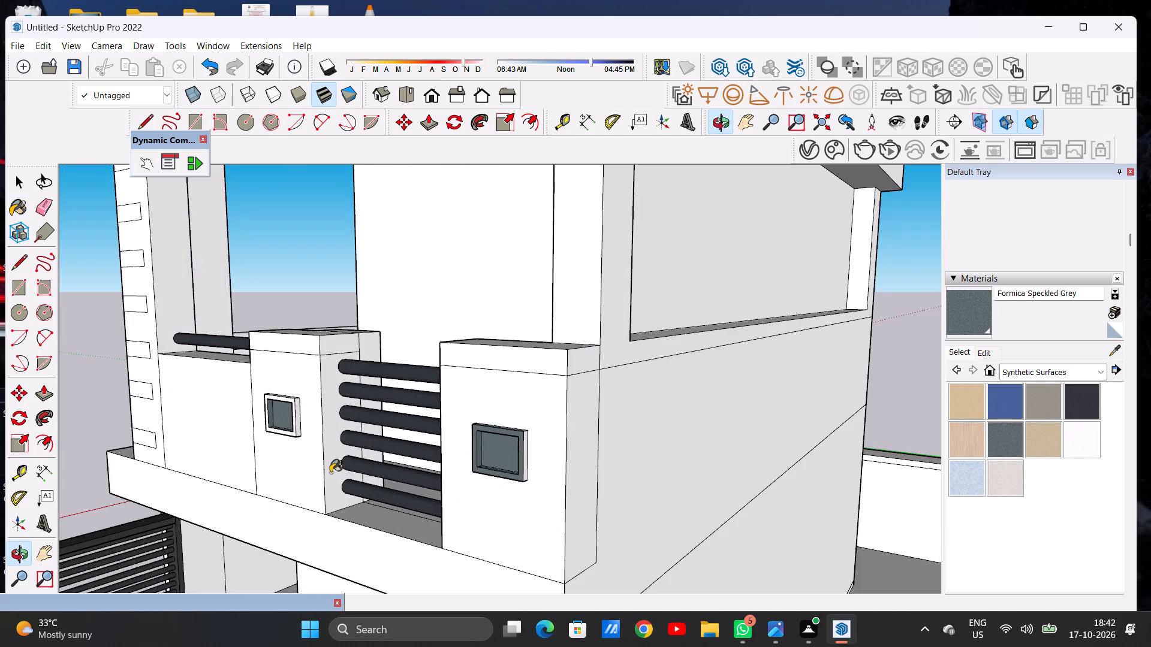
scroll(498, 495, "up", 17)
left_click(557, 440)
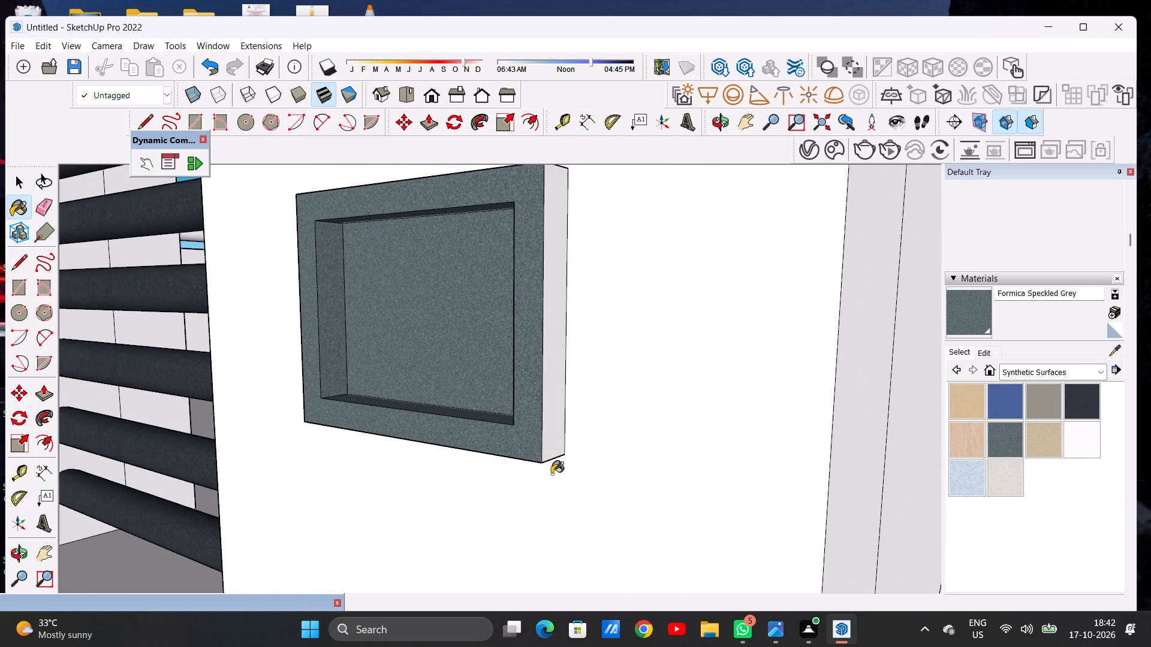
scroll(552, 485, "down", 6)
middle_click_drag(542, 499, 521, 380)
scroll(475, 271, "up", 6)
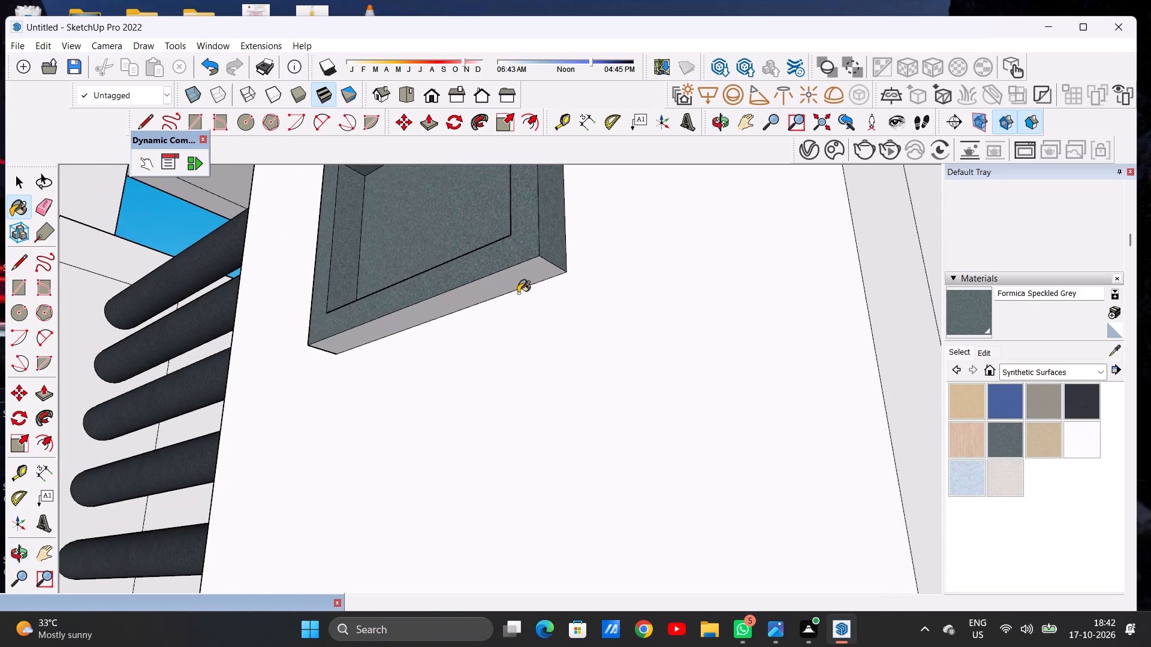
left_click(505, 286)
Paint the front border face of the frame on the pillar beside the handrail with Formica Speckled Grey.
scroll(507, 378, "down", 20)
scroll(507, 378, "down", 6)
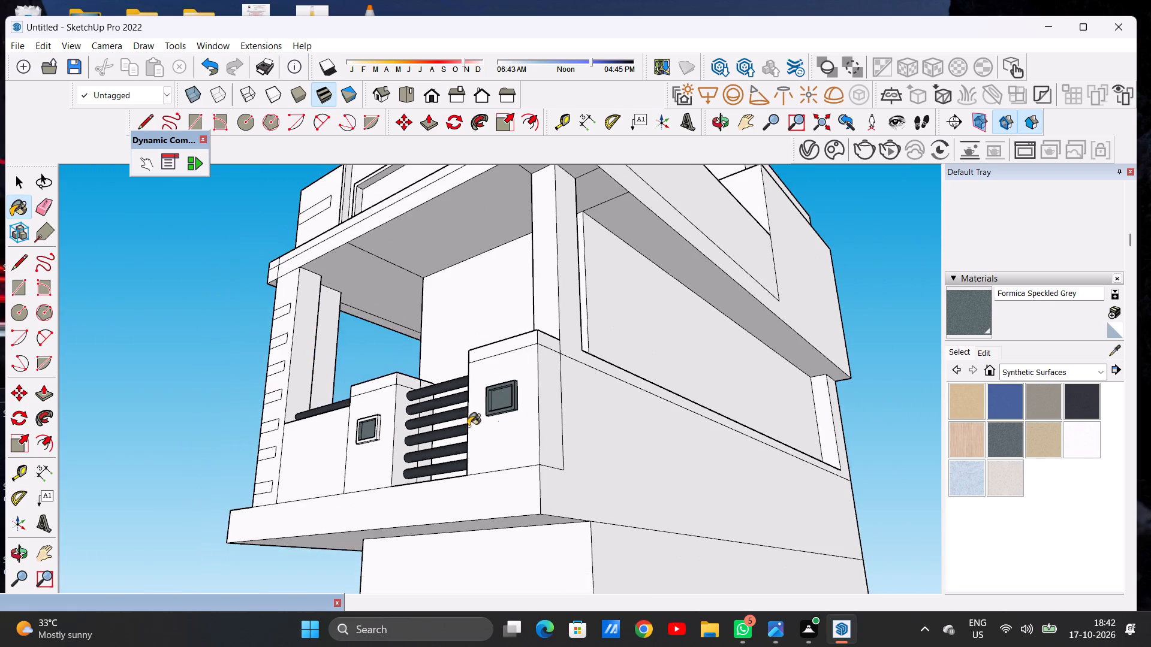
middle_click_drag(441, 424, 622, 452)
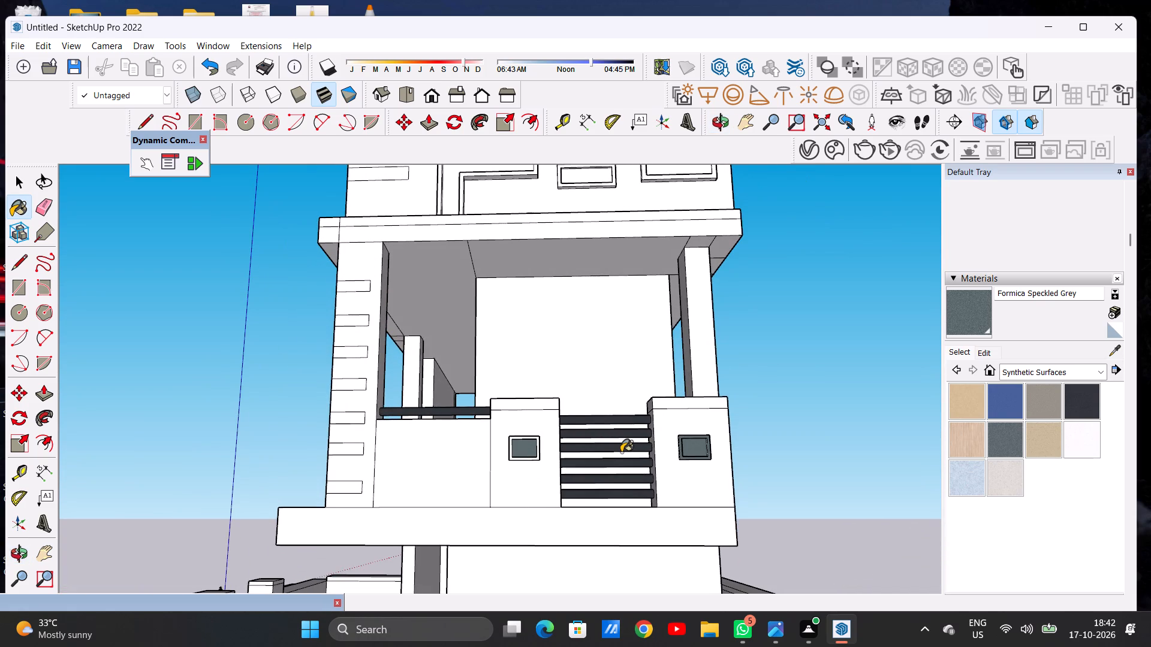
scroll(435, 452, "down", 5)
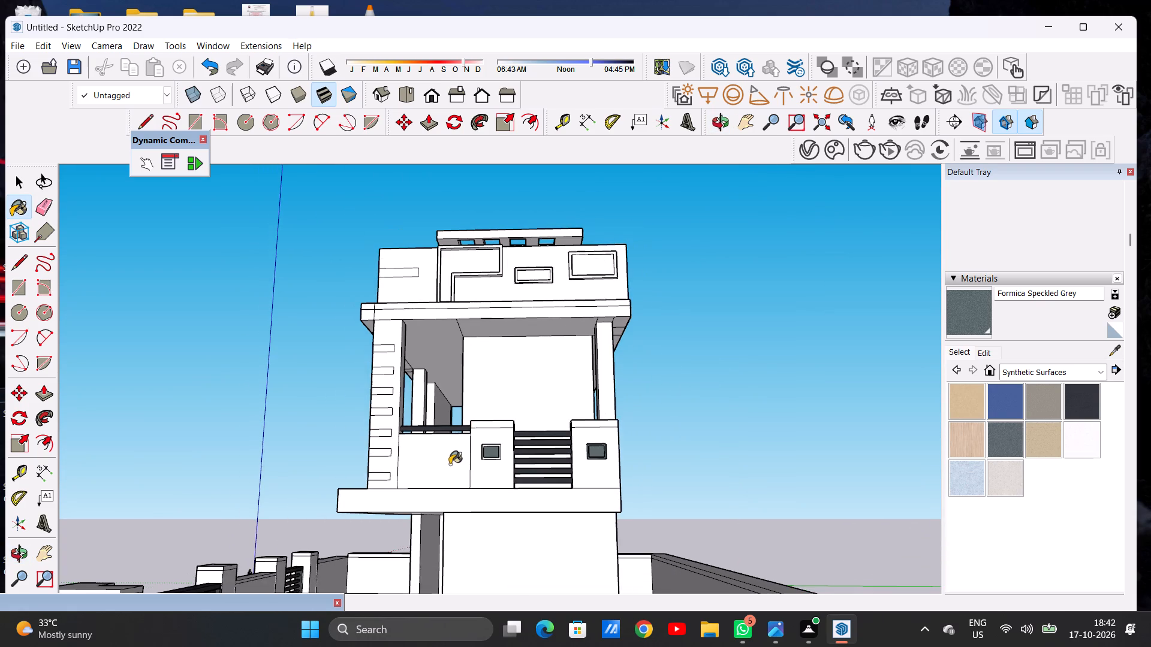
scroll(469, 448, "up", 20)
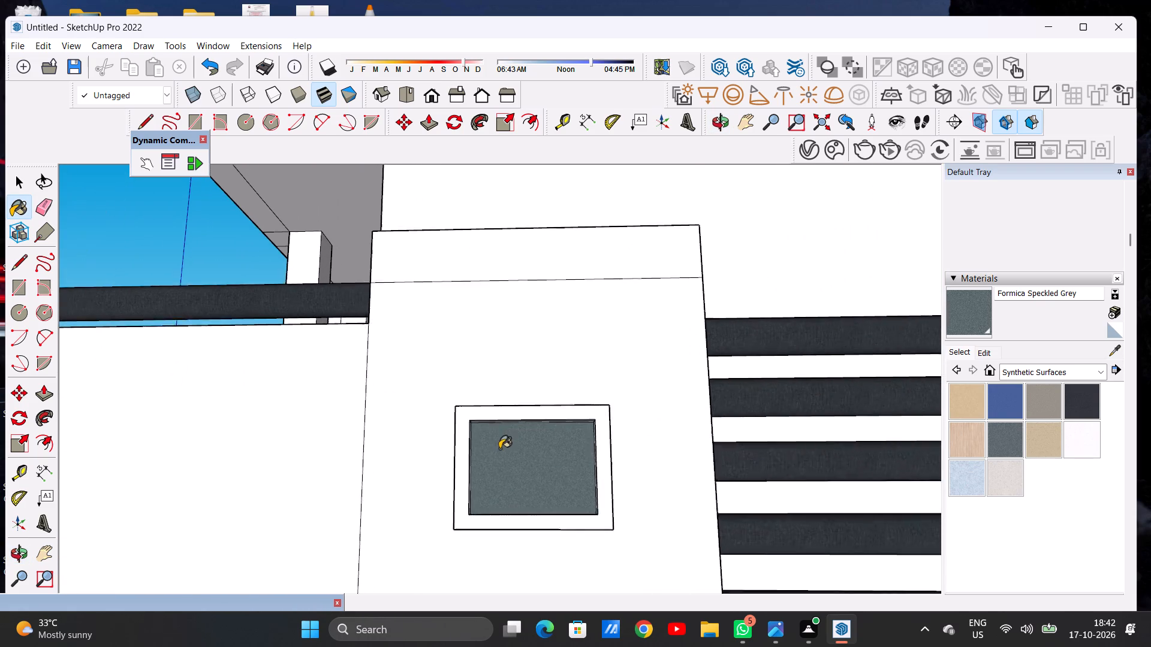
scroll(499, 449, "up", 2)
left_click(456, 419)
Paint the four outer edge faces of the frame on the pillar beside the handrail with Formica Speckled Grey.
scroll(468, 414, "down", 5)
scroll(468, 414, "up", 1)
scroll(468, 414, "down", 1)
middle_click_drag(453, 421, 547, 495)
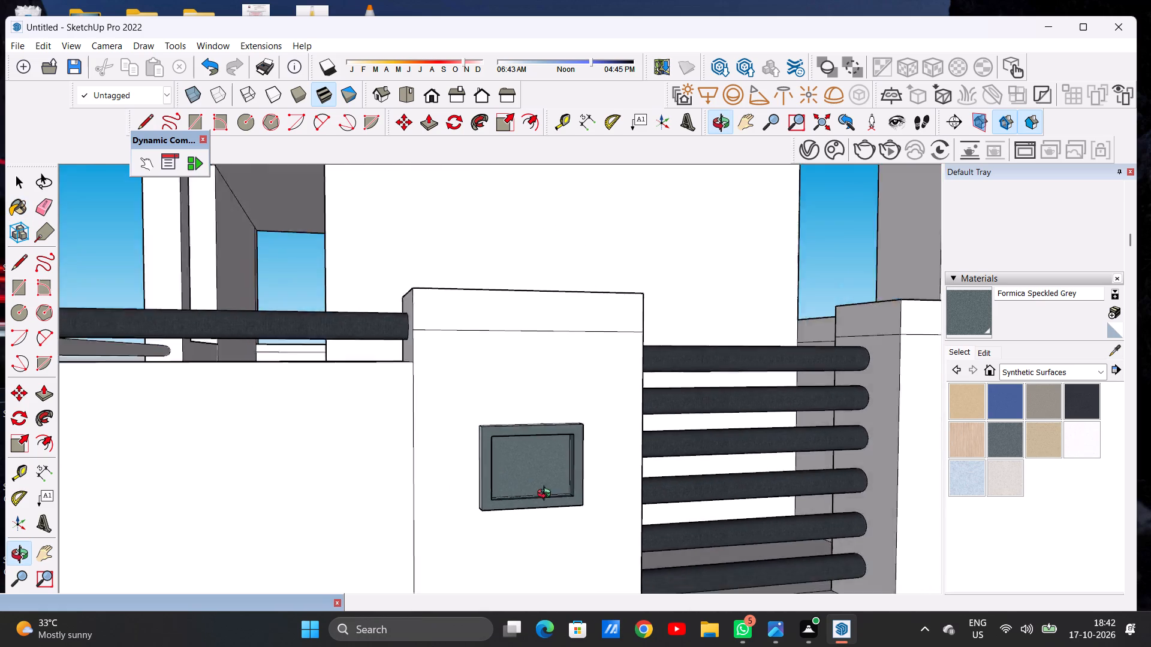
middle_click_drag(547, 495, 602, 545)
scroll(554, 531, "down", 1)
scroll(540, 519, "up", 1)
scroll(540, 519, "down", 1)
scroll(540, 519, "up", 3)
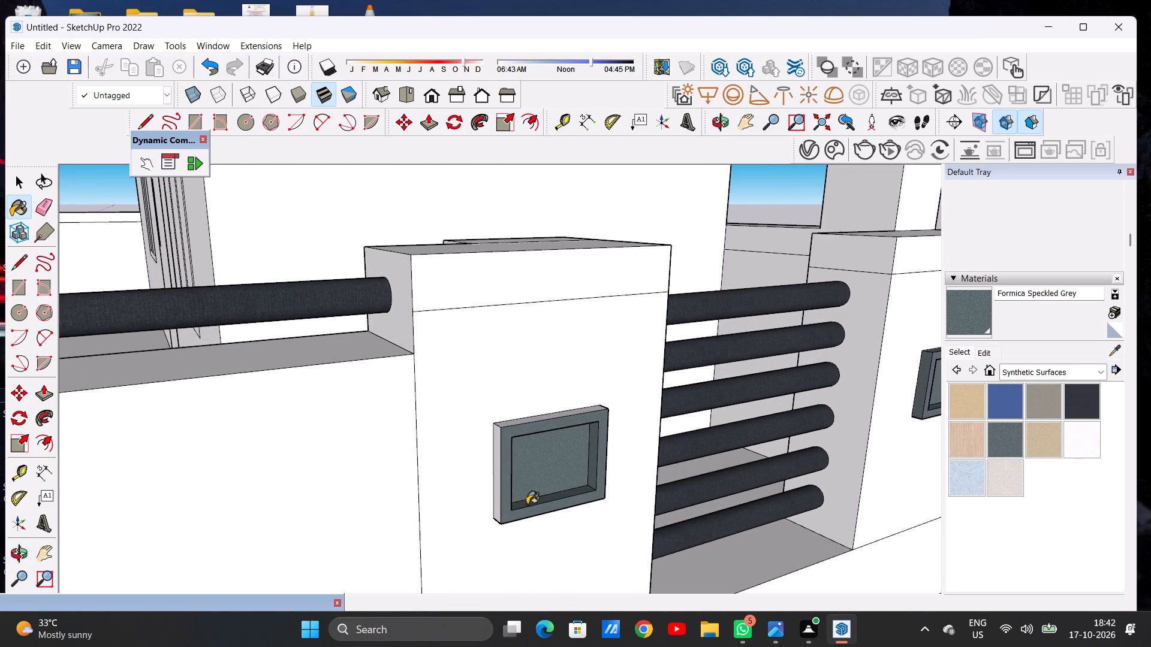
scroll(502, 455, "up", 11)
left_click(498, 426)
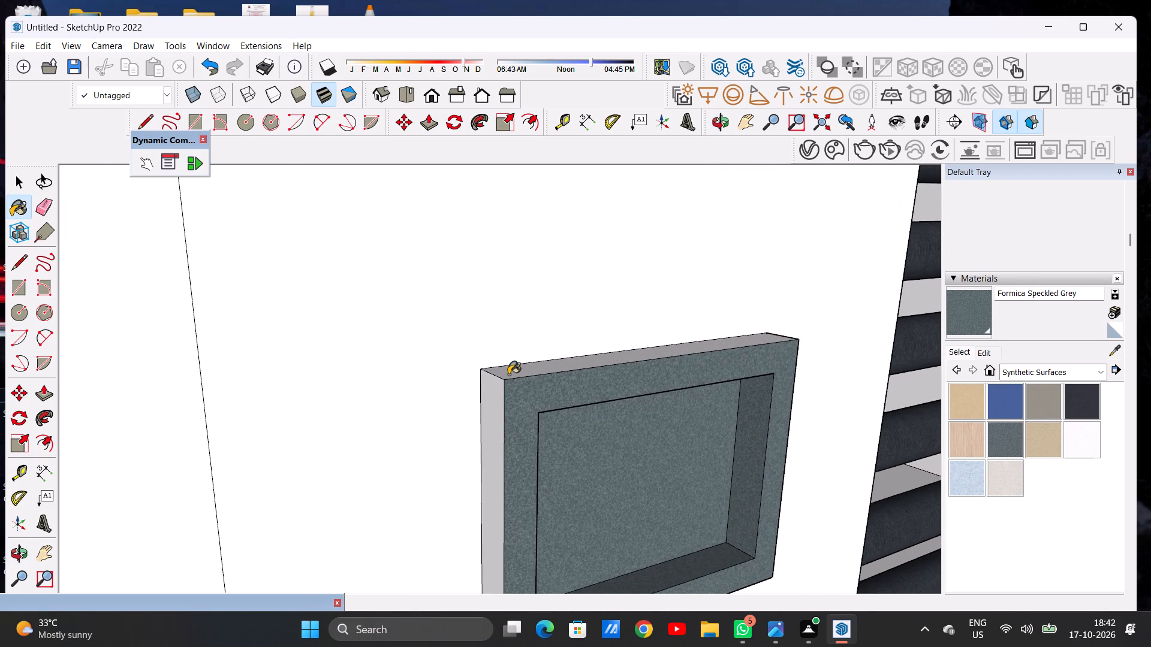
left_click(508, 374)
scroll(438, 416, "down", 13)
middle_click_drag(534, 436, 293, 365)
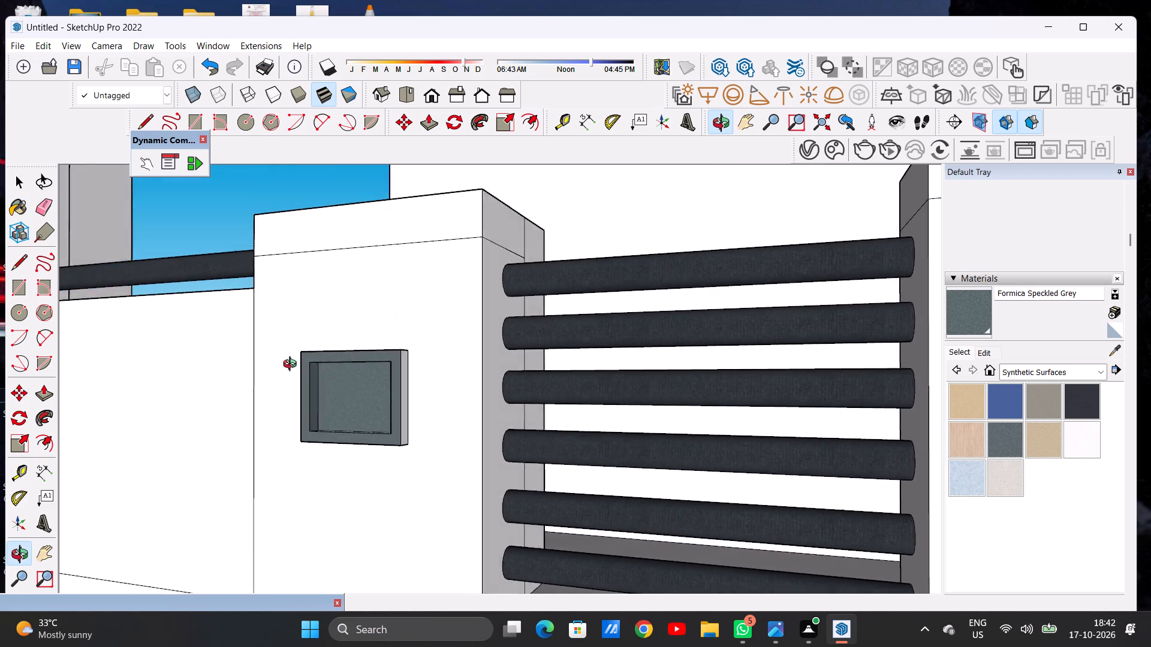
middle_click_drag(293, 365, 230, 283)
scroll(348, 356, "up", 12)
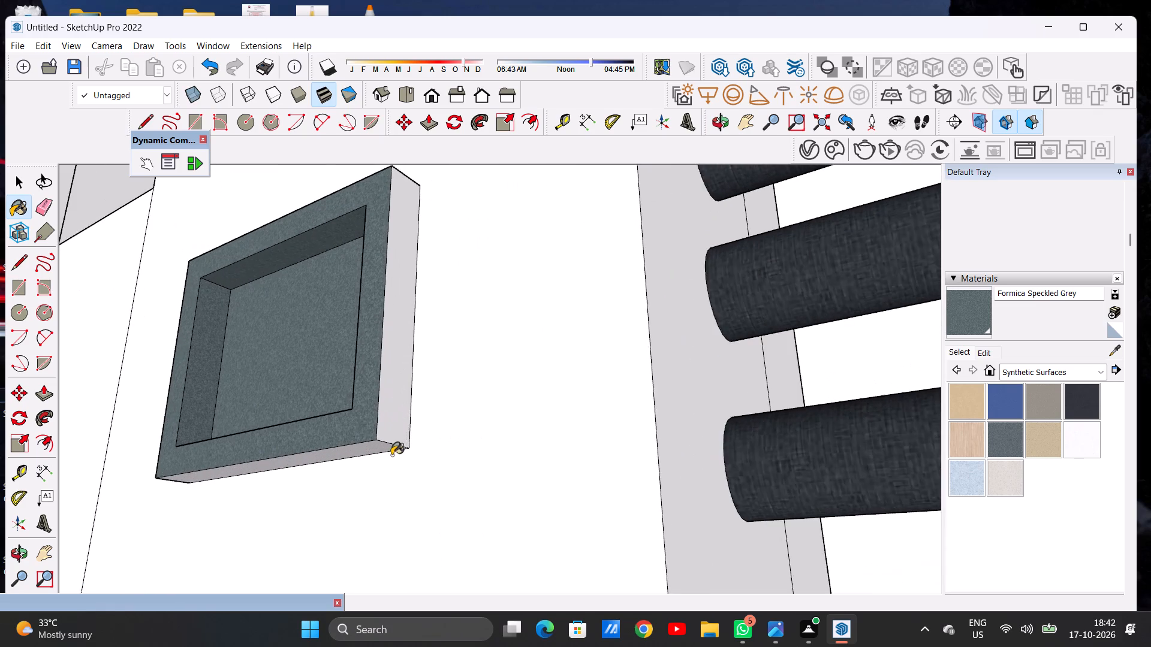
middle_click_drag(390, 449, 388, 410)
scroll(387, 425, "up", 5)
left_click(384, 429)
left_click(388, 408)
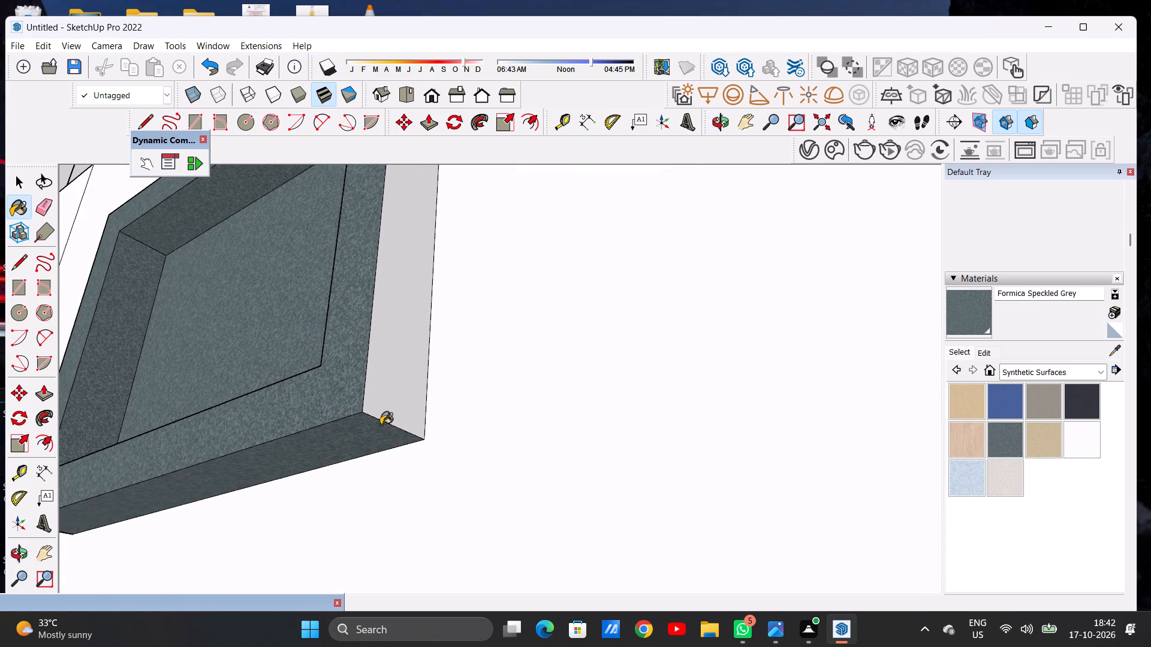
Examine the balcony's pillars, pillar caps, frames and rails from several angles.
scroll(388, 461, "down", 20)
scroll(441, 501, "up", 1)
scroll(442, 501, "down", 20)
scroll(442, 501, "down", 2)
middle_click_drag(427, 495, 471, 511)
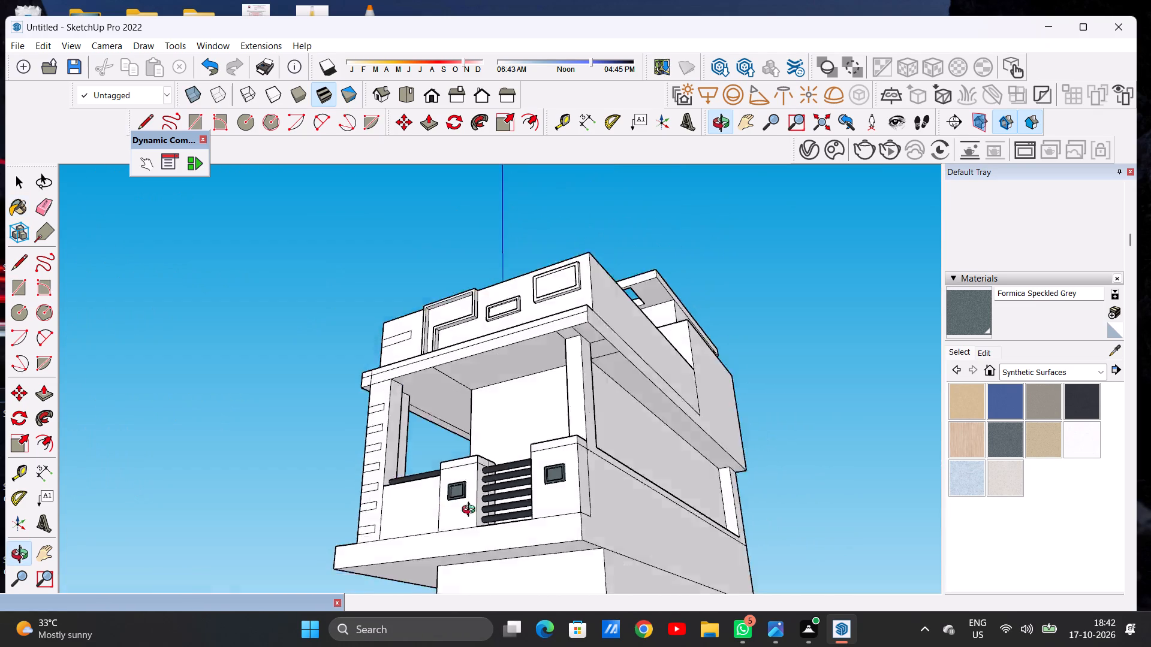
middle_click_drag(471, 511, 581, 581)
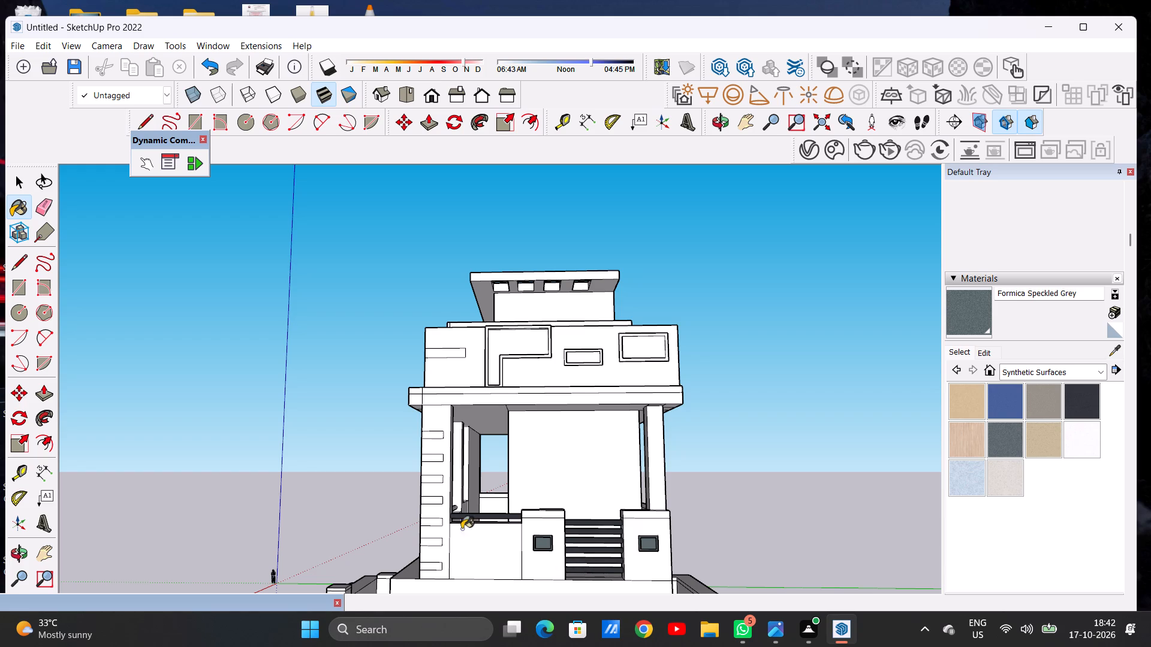
scroll(419, 514, "down", 8)
scroll(481, 560, "up", 7)
scroll(436, 503, "up", 7)
middle_click_drag(401, 477, 315, 477)
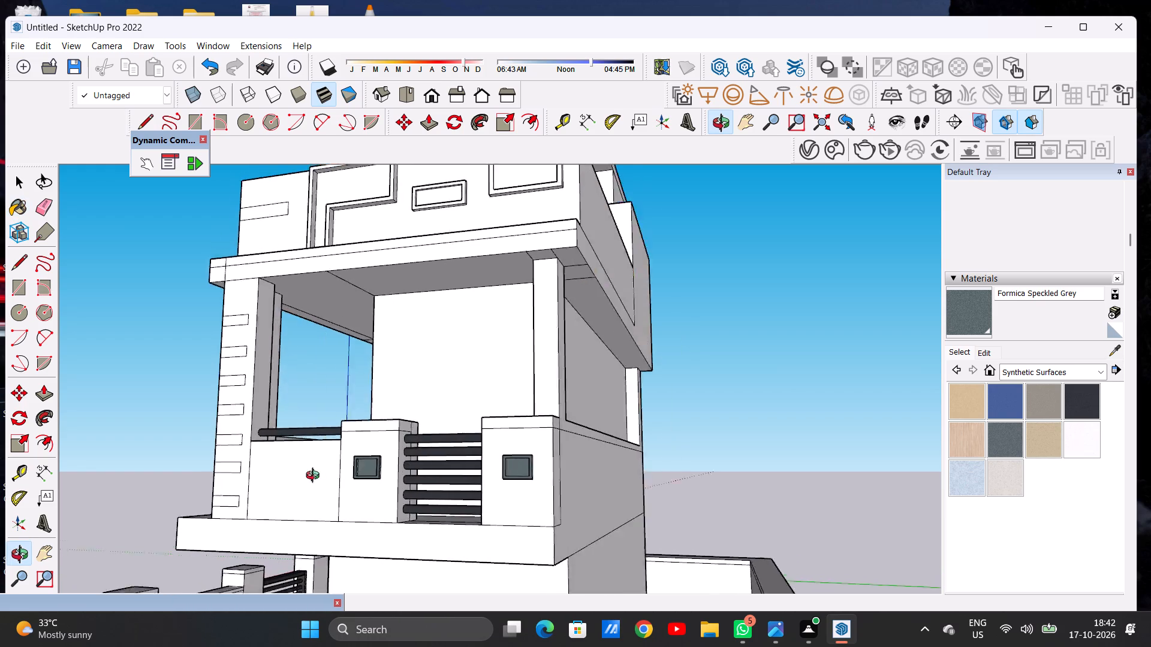
middle_click_drag(315, 477, 468, 512)
scroll(468, 512, "up", 1)
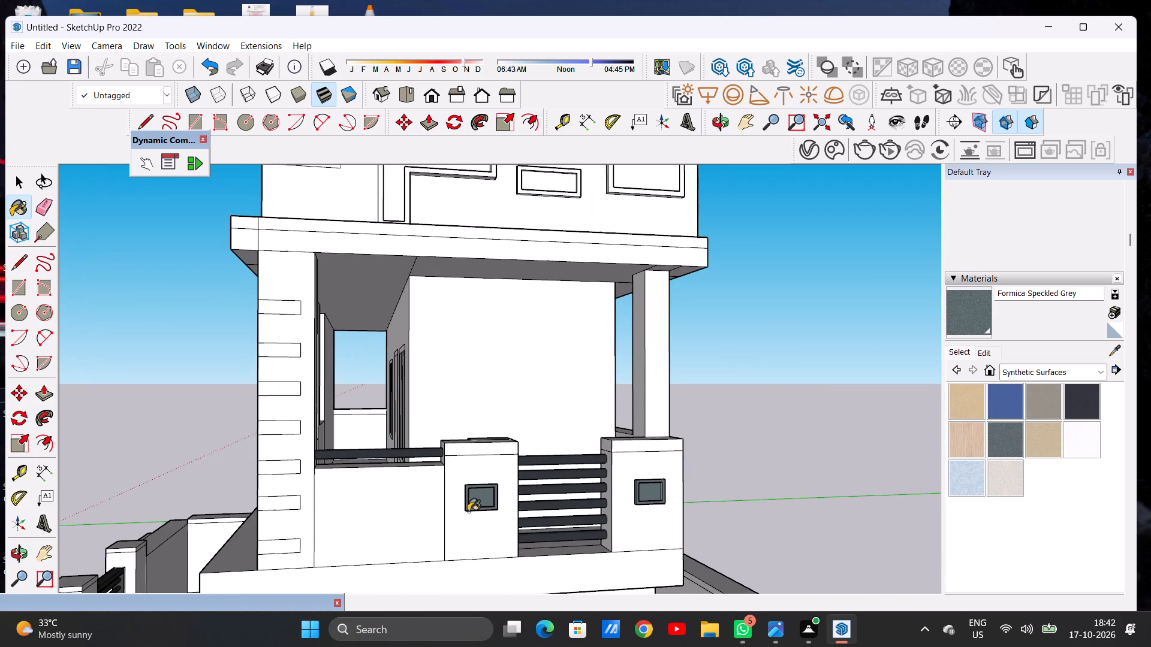
scroll(417, 504, "down", 8)
middle_click_drag(420, 501, 379, 503)
scroll(435, 489, "up", 12)
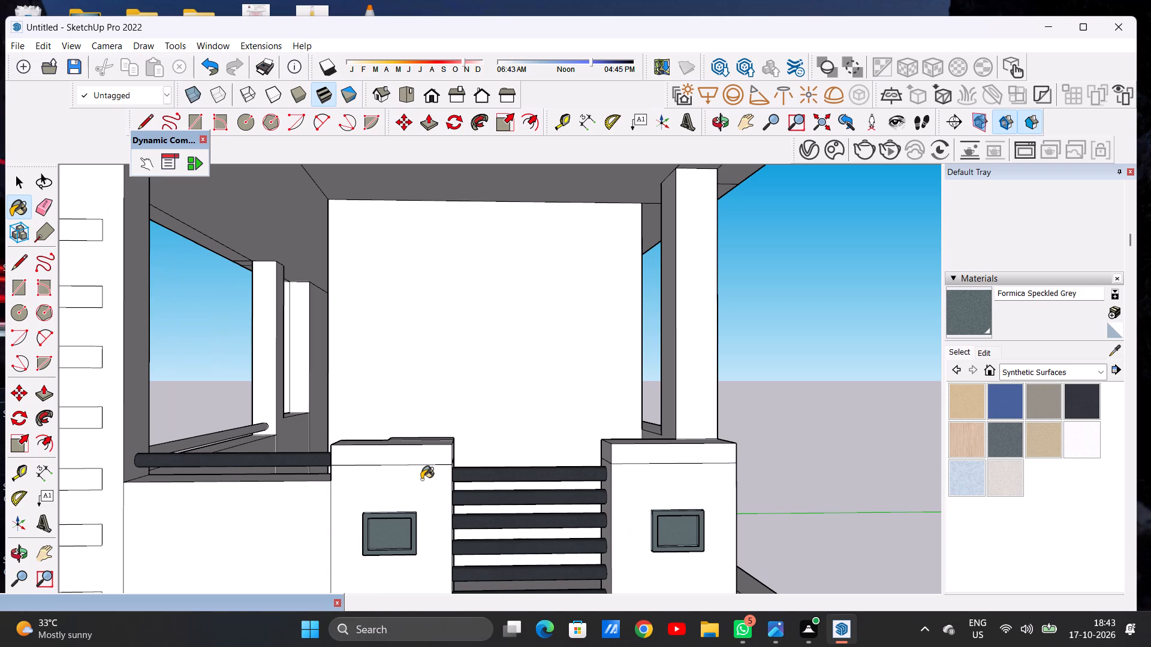
key("space")
scroll(420, 485, "down", 5)
middle_click_drag(348, 481, 432, 495)
scroll(457, 478, "up", 7)
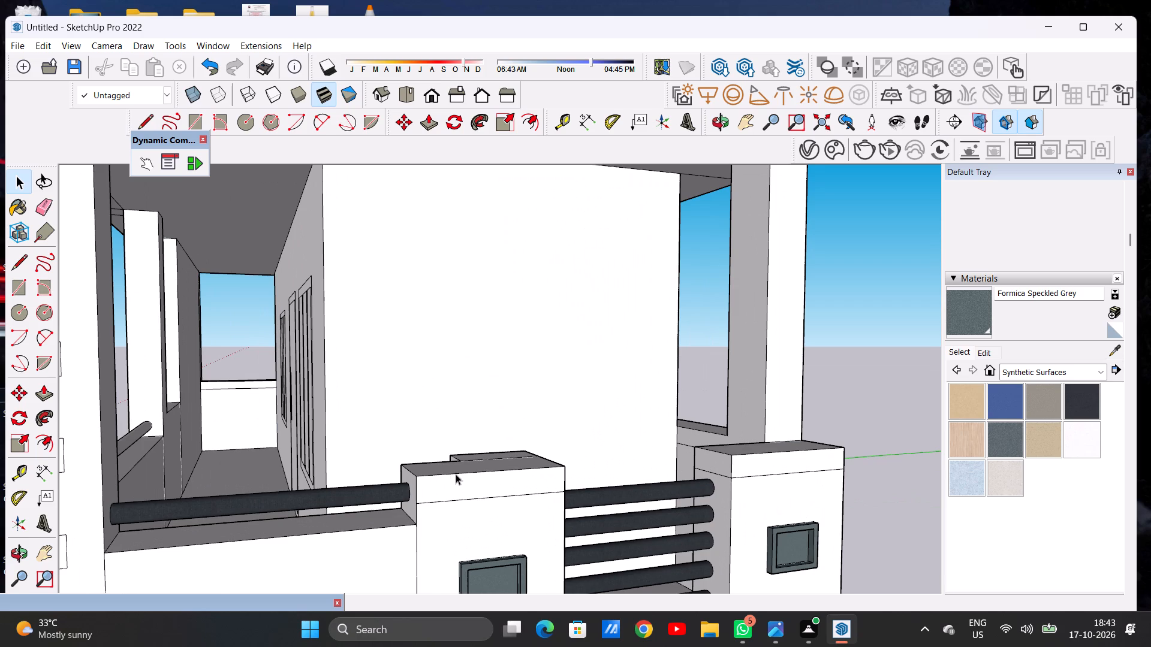
scroll(481, 473, "down", 6)
scroll(452, 500, "up", 8)
middle_click_drag(441, 510, 460, 512)
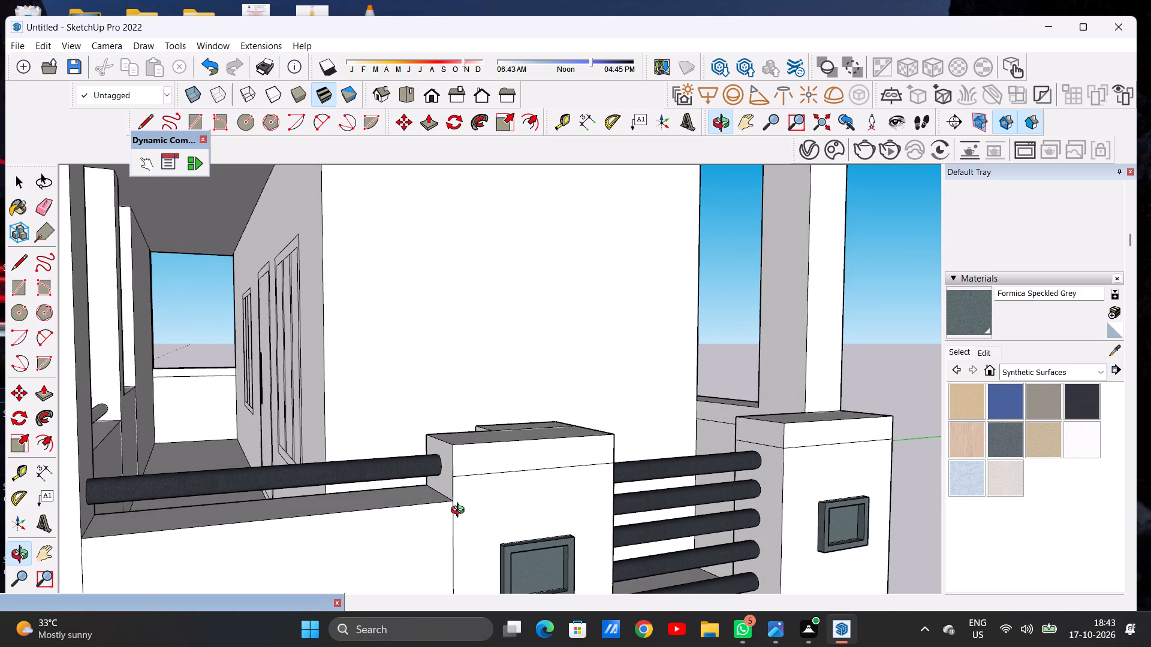
middle_click_drag(460, 512, 468, 523)
scroll(478, 465, "up", 3)
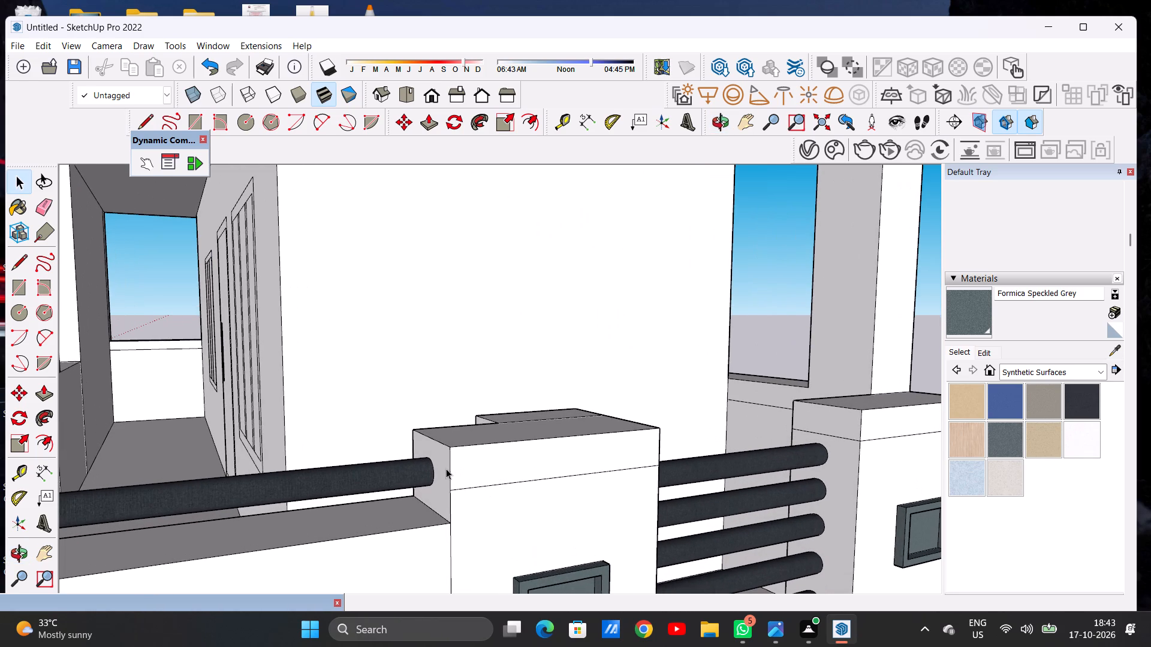
scroll(445, 468, "down", 9)
scroll(485, 477, "up", 7)
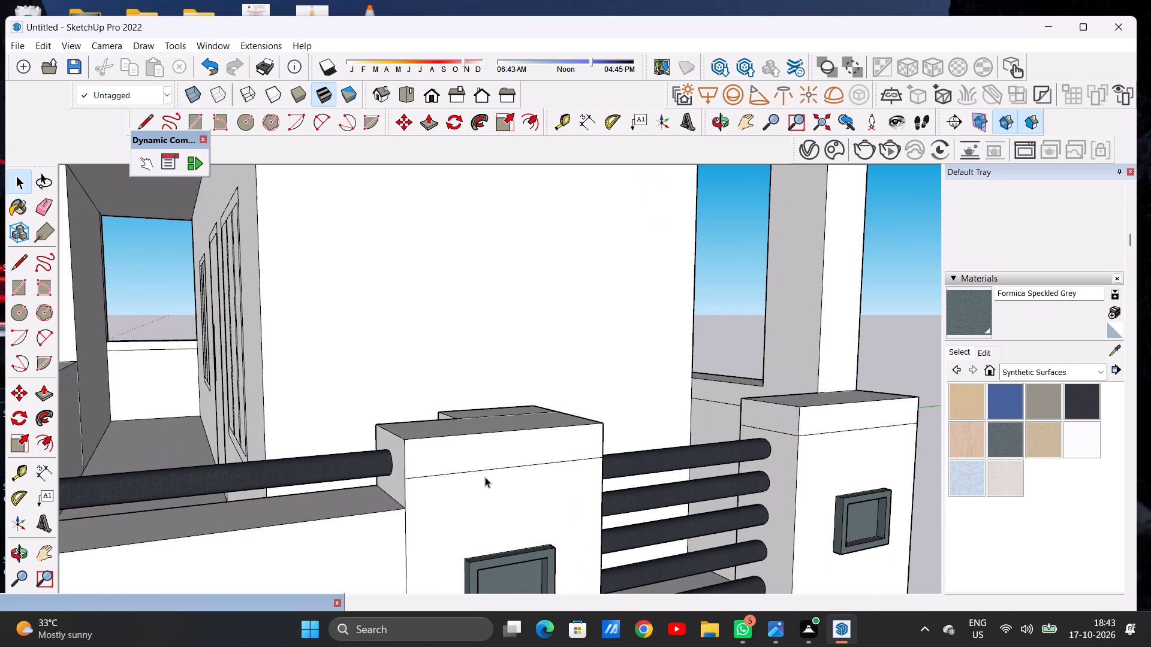
middle_click_drag(394, 471, 462, 468)
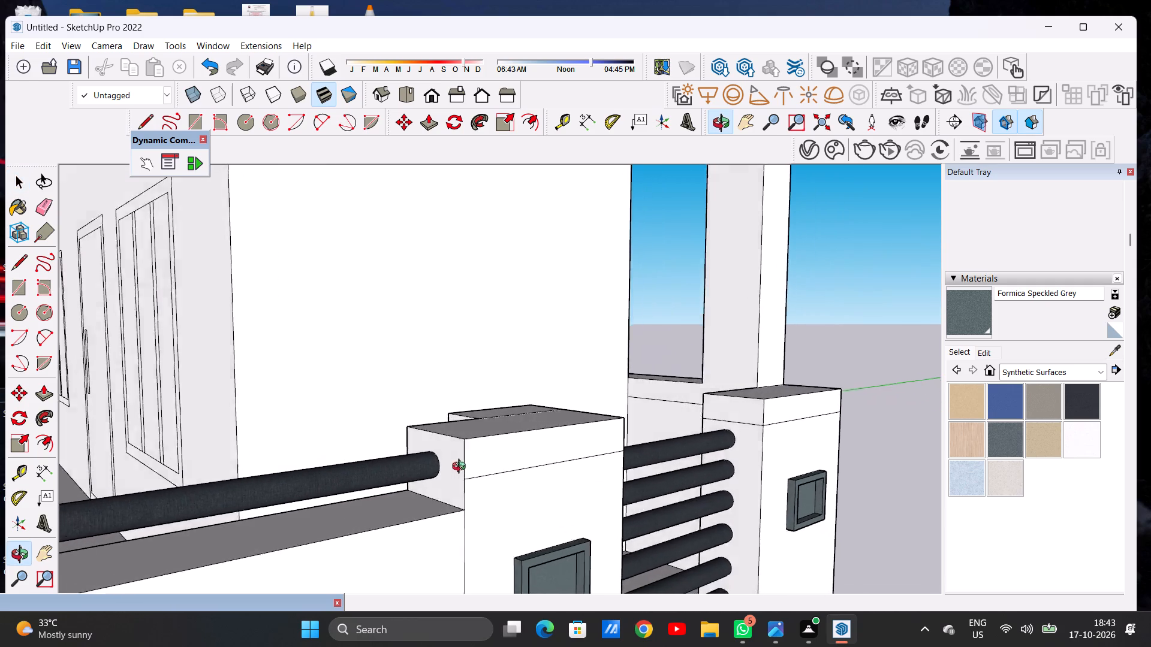
middle_click_drag(462, 468, 272, 443)
scroll(468, 462, "down", 5)
middle_click_drag(484, 467, 439, 469)
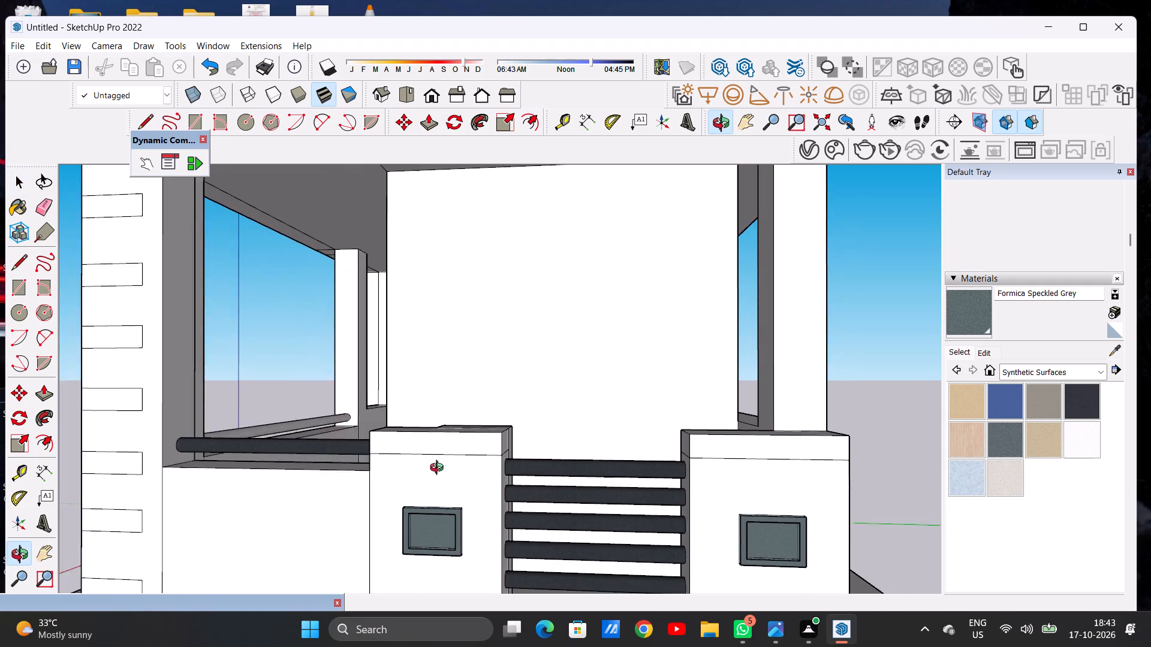
middle_click_drag(439, 469, 471, 467)
scroll(475, 459, "up", 2)
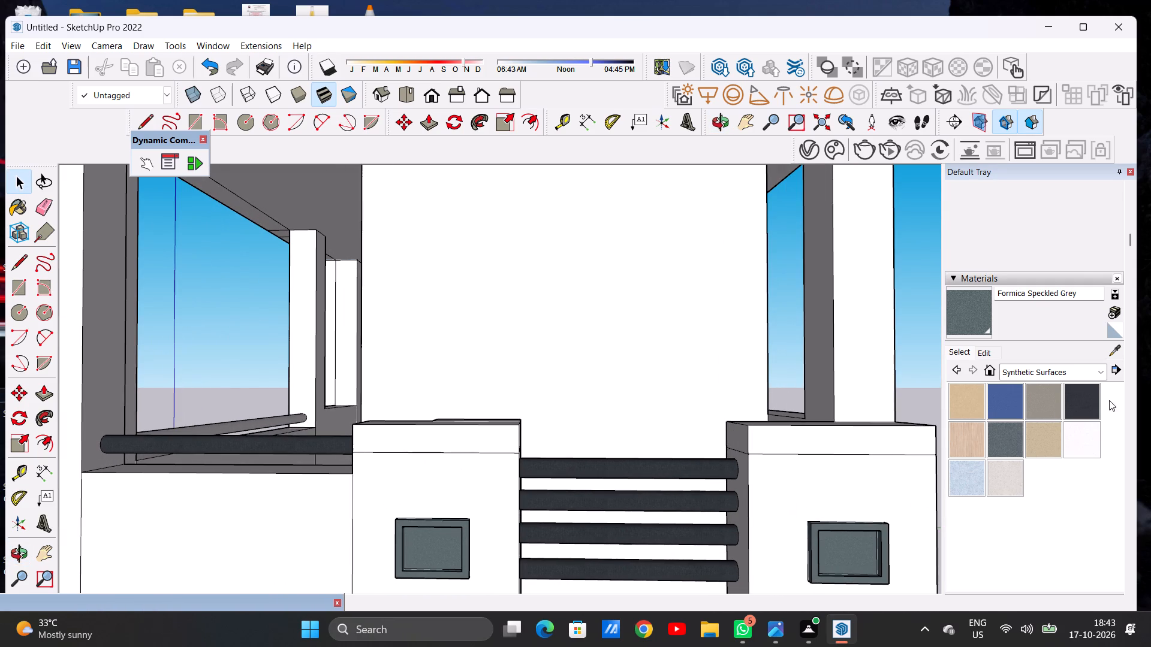
Paint the front, top and rail-side faces of the cap on the pillar beside the handrail with Formica Laminate Dark.
left_click(1088, 401)
left_click(469, 436)
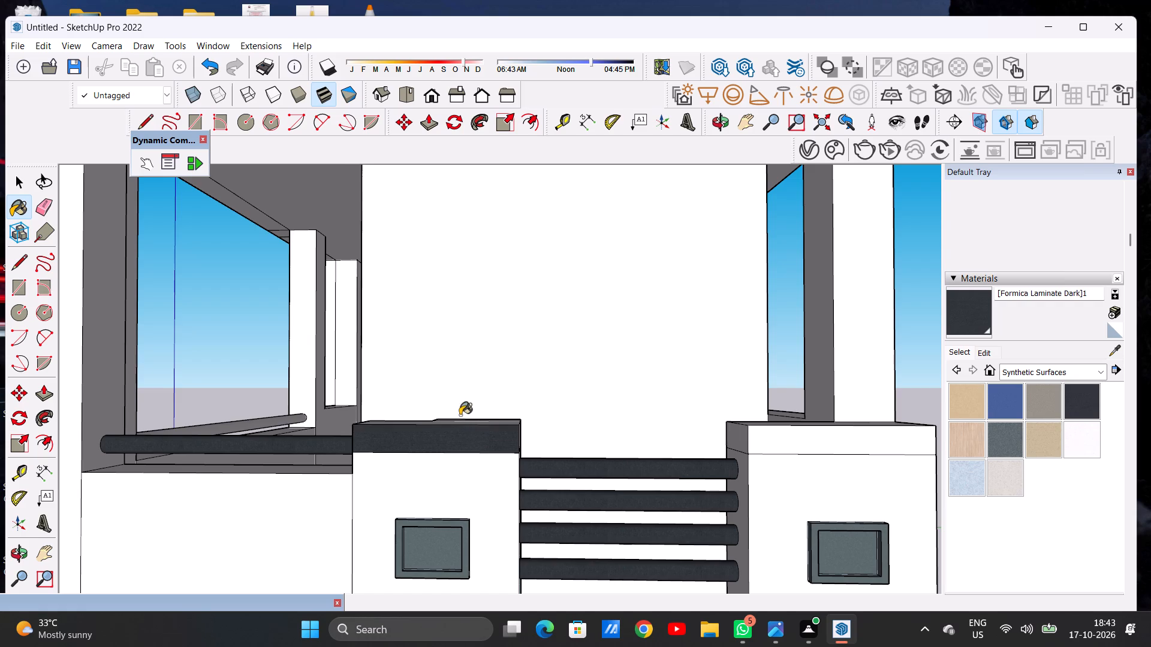
middle_click_drag(450, 423, 444, 500)
scroll(476, 429, "up", 5)
left_click(474, 429)
scroll(472, 430, "down", 8)
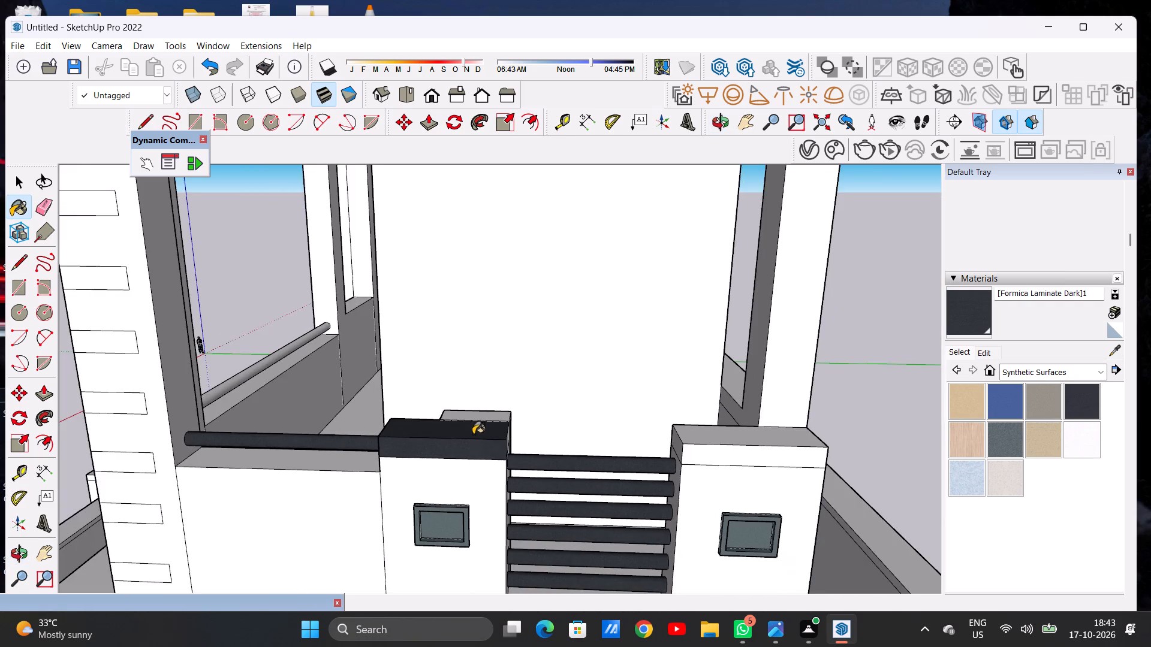
middle_click_drag(480, 461, 342, 421)
scroll(442, 430, "up", 5)
left_click(477, 433)
scroll(414, 446, "down", 15)
Paint the front, top and both side faces of the cap on the balcony's outer corner pillar with Formica Laminate Dark.
middle_click_drag(451, 467, 513, 436)
scroll(609, 421, "up", 12)
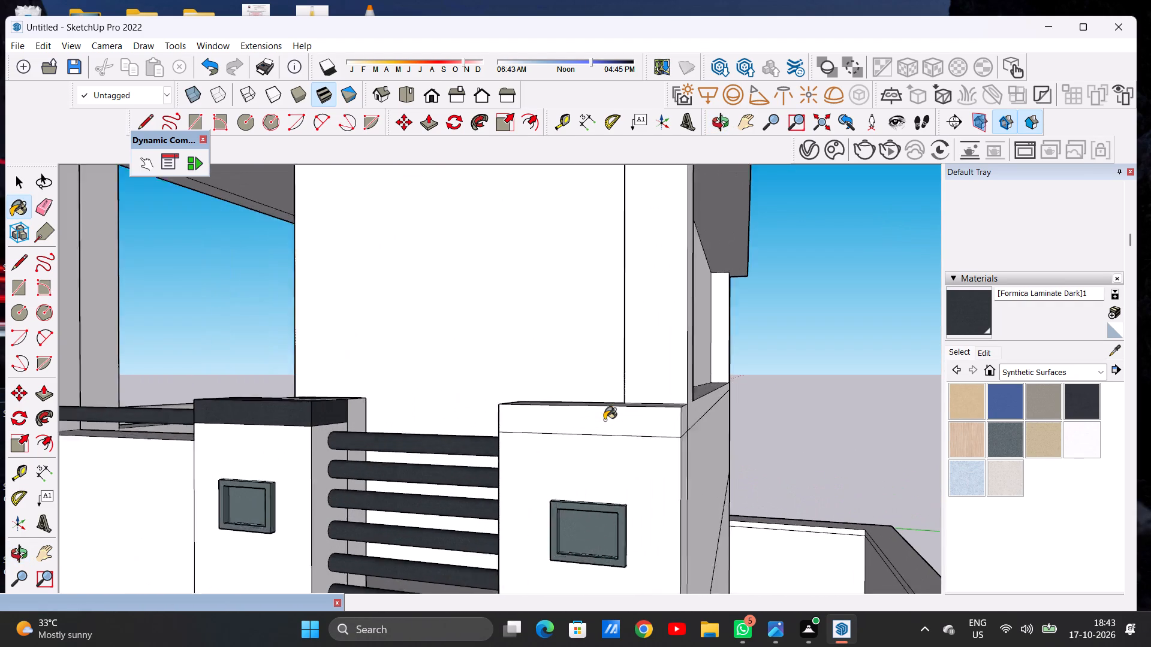
scroll(604, 420, "up", 1)
left_click(602, 419)
scroll(537, 400, "down", 3)
middle_click_drag(569, 411, 709, 477)
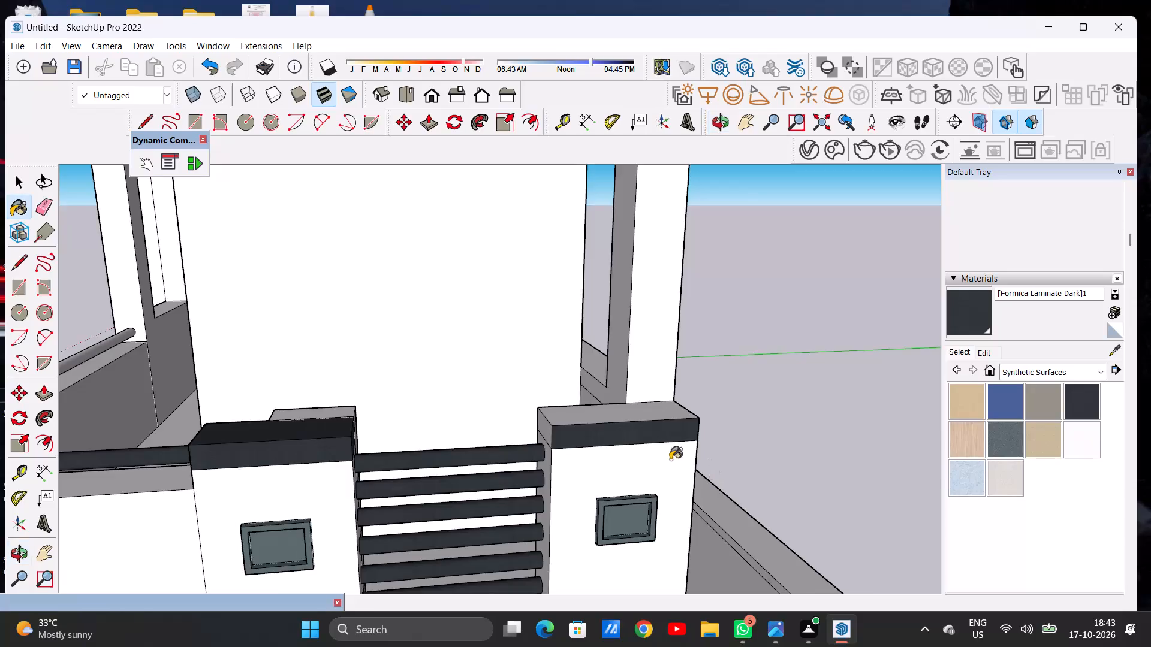
scroll(557, 442, "up", 7)
left_click(542, 423)
left_click(565, 404)
scroll(511, 412, "down", 9)
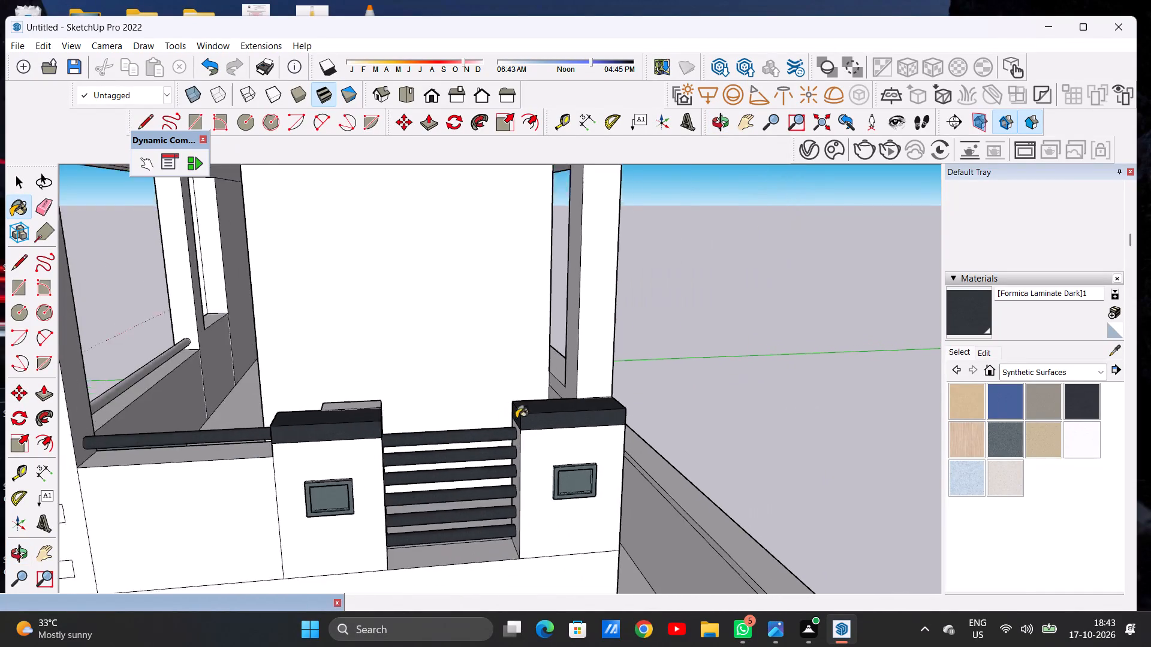
scroll(516, 418, "down", 2)
middle_click_drag(570, 419, 354, 384)
scroll(420, 384, "up", 12)
left_click(452, 400)
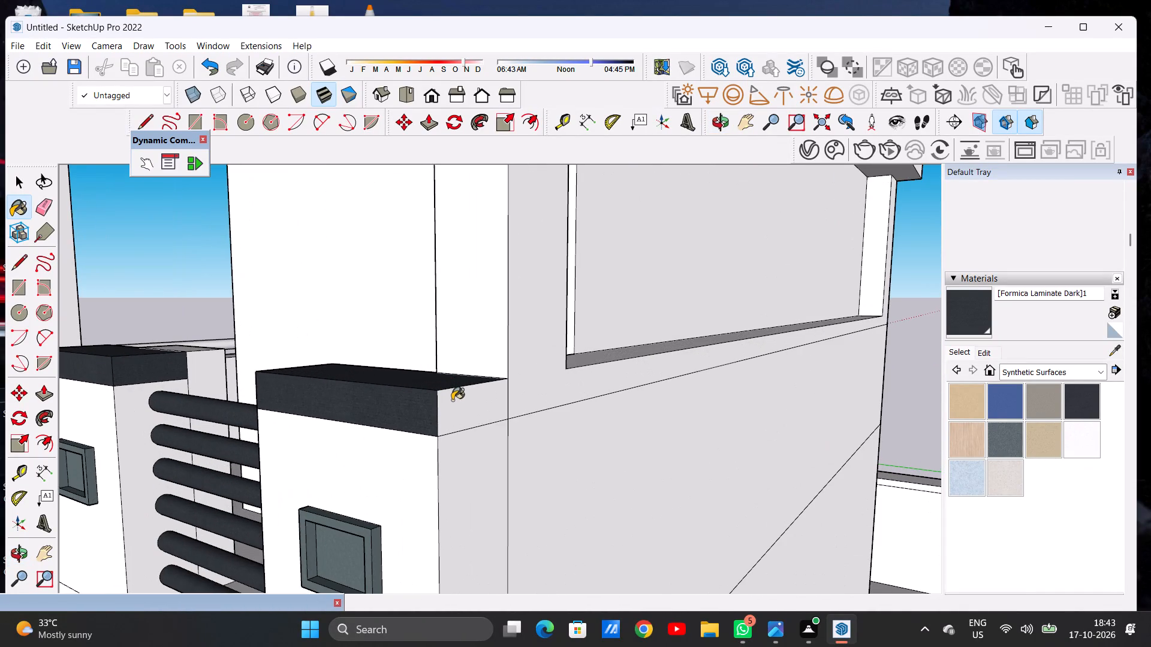
Paint the balcony-side face of the outer corner pillar's cap with Formica Laminate Dark.
scroll(449, 419, "down", 14)
middle_click_drag(351, 408, 706, 426)
scroll(752, 391, "up", 3)
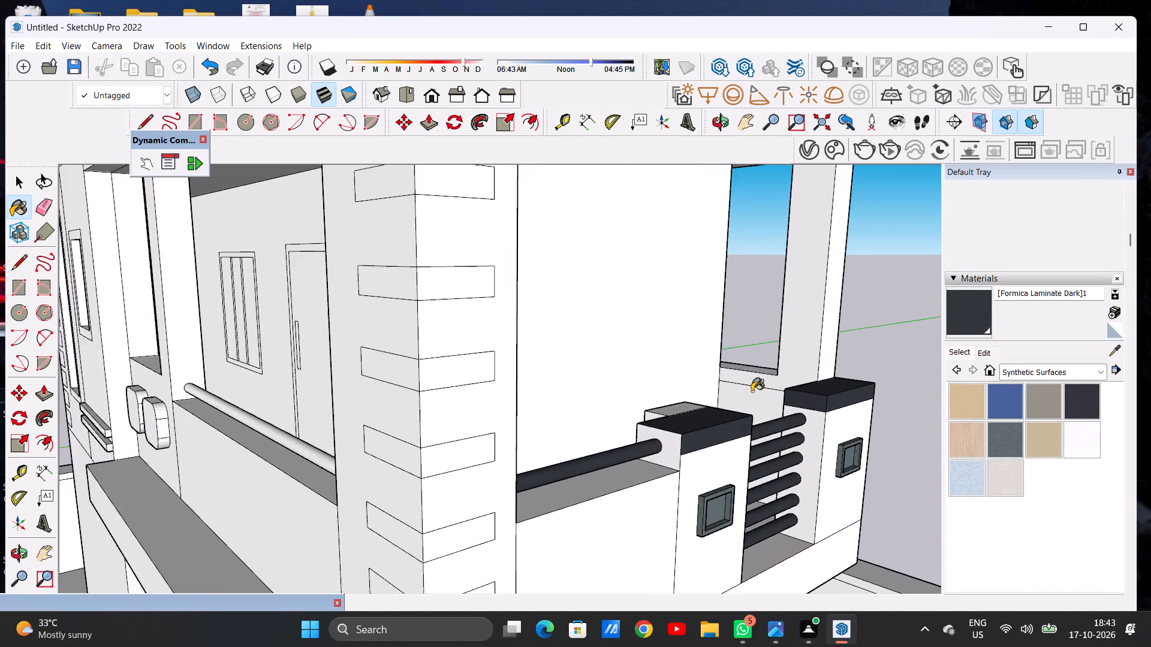
scroll(752, 391, "up", 3)
middle_click_drag(744, 397, 916, 410)
scroll(421, 425, "up", 4)
middle_click_drag(435, 427, 557, 427)
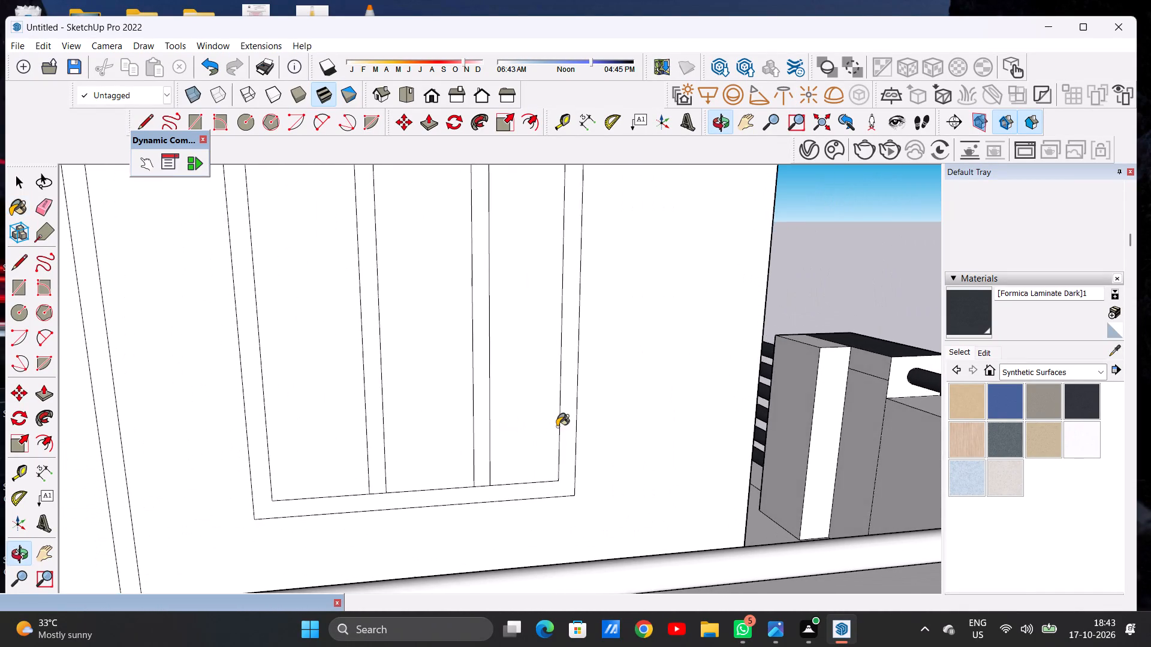
middle_click_drag(467, 425, 352, 427)
scroll(821, 316, "up", 6)
middle_click_drag(711, 331, 747, 325)
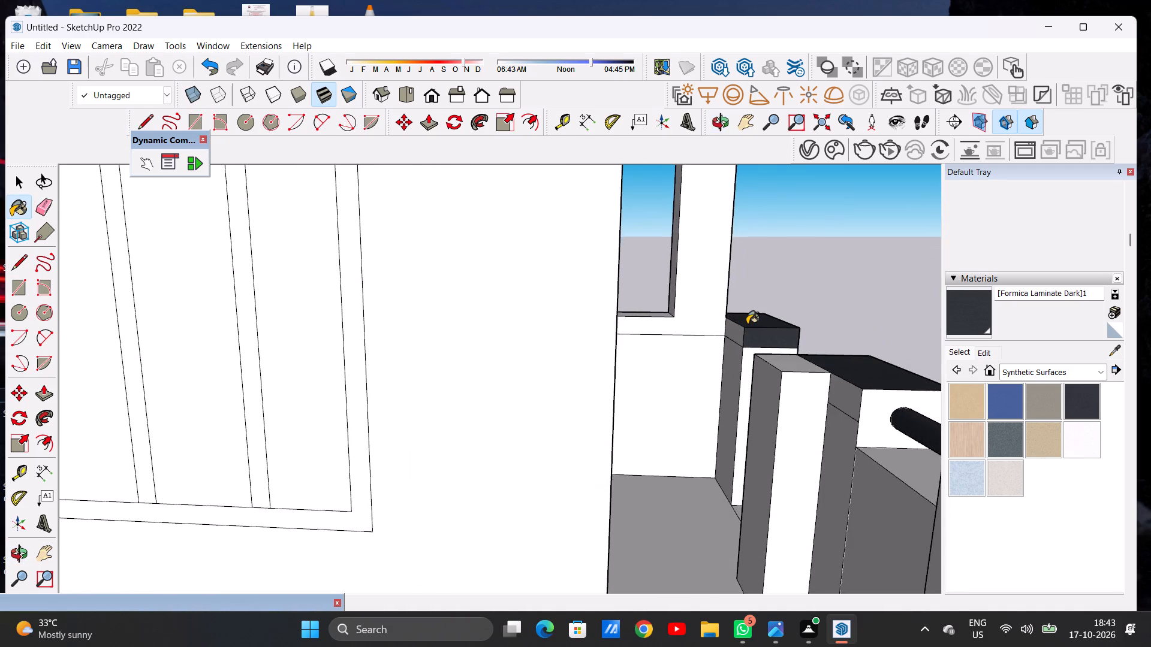
scroll(747, 324, "up", 12)
left_click(736, 332)
scroll(613, 367, "down", 17)
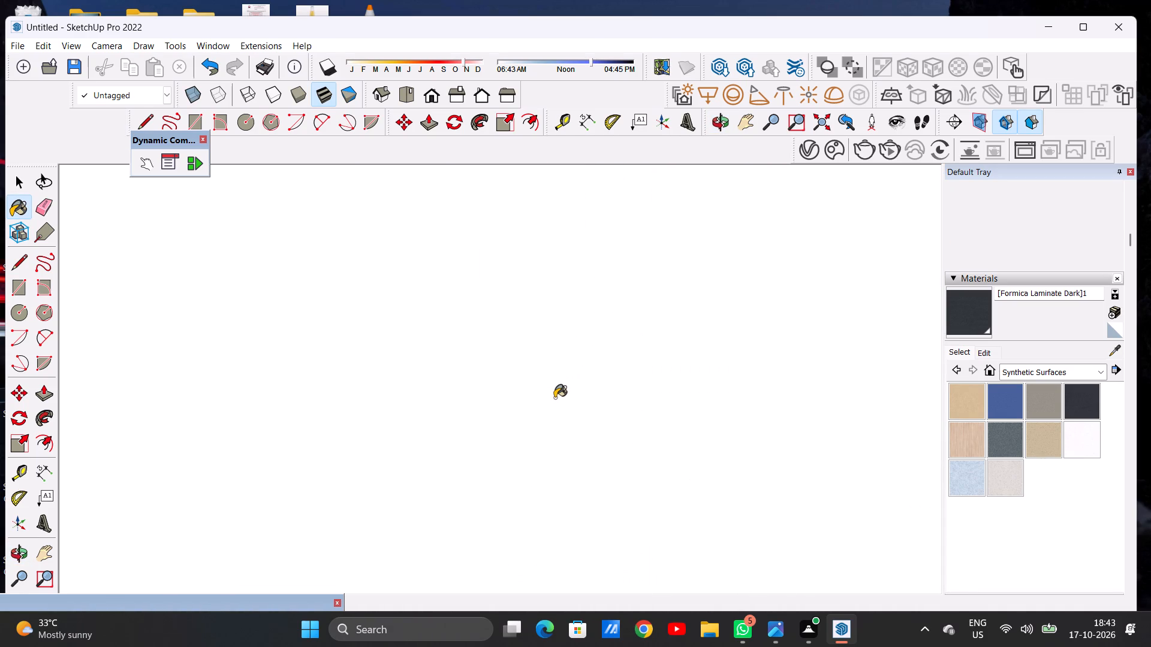
scroll(555, 398, "down", 15)
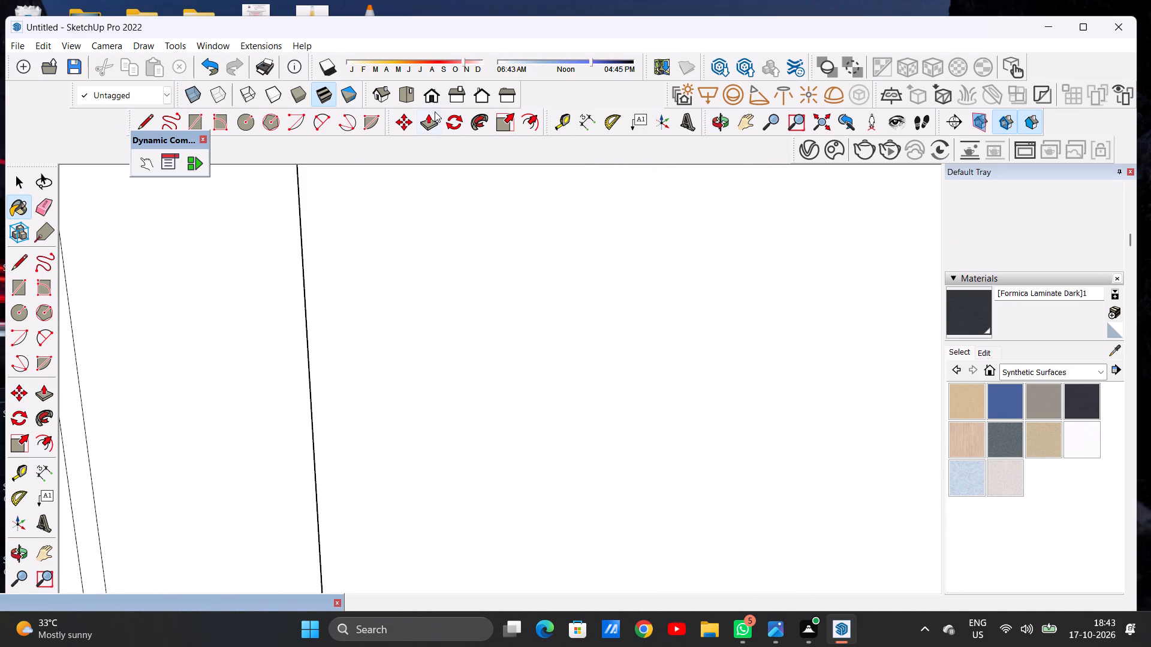
Examine the balcony's pillar caps and rails from the front and side of the house.
left_click(430, 101)
scroll(448, 403, "down", 13)
middle_click_drag(537, 429, 458, 431)
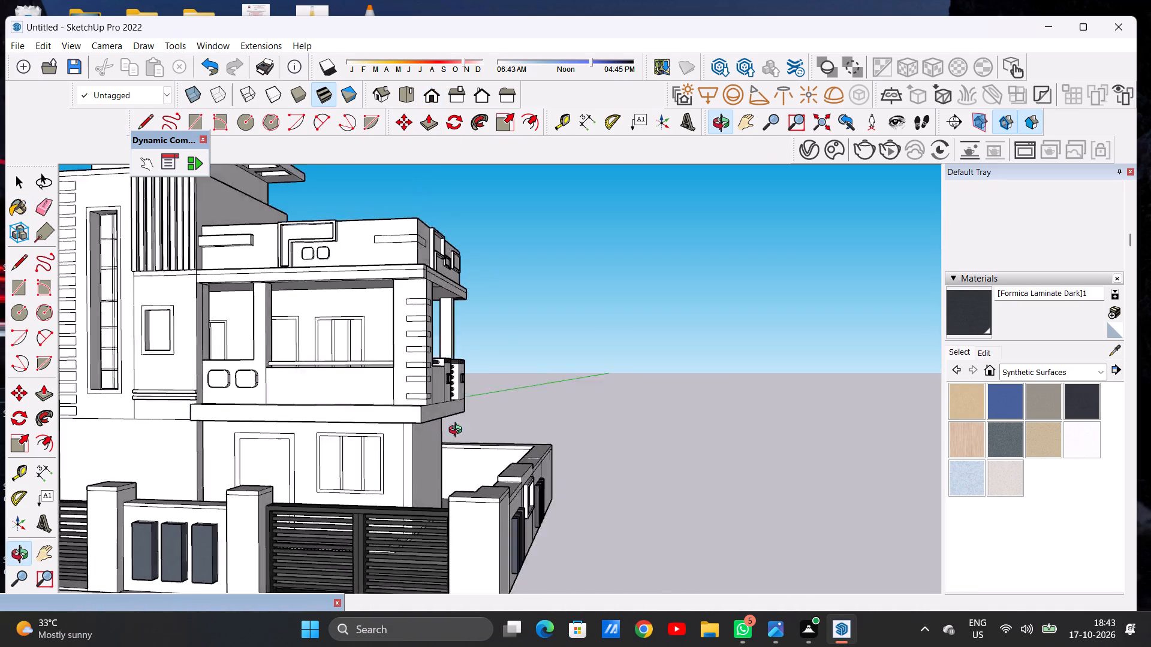
middle_click_drag(458, 431, 207, 420)
scroll(651, 380, "up", 8)
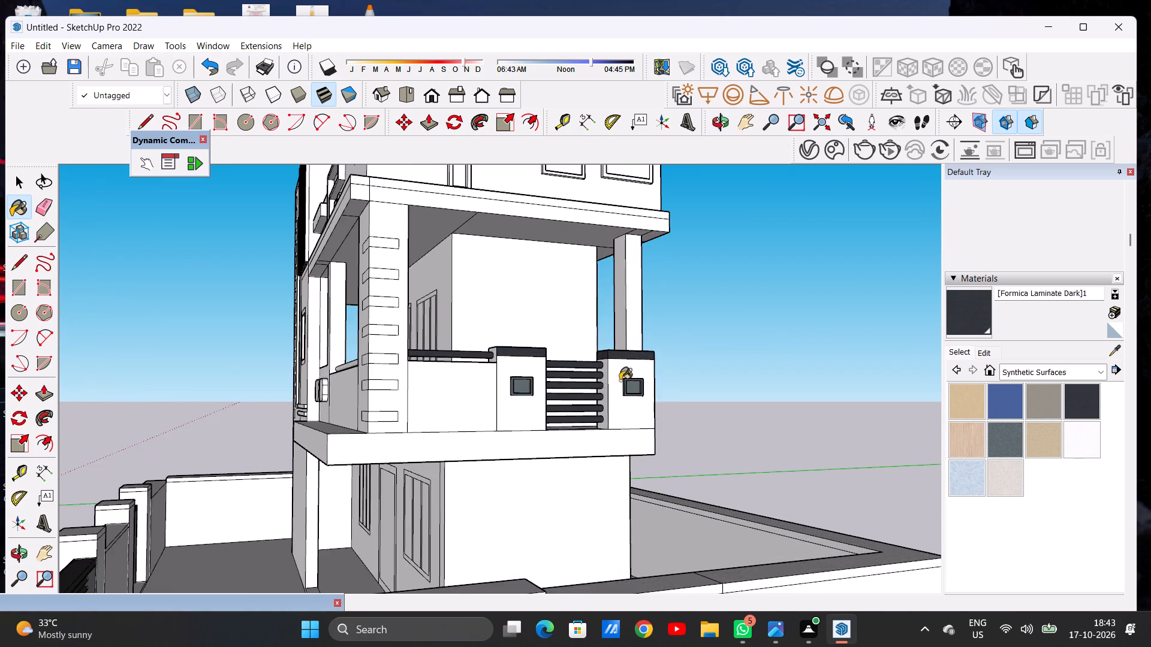
scroll(620, 380, "up", 5)
scroll(385, 379, "down", 6)
Paint the handrail above the front balcony's parapet wall with Formica Beige.
middle_click_drag(265, 382, 533, 415)
scroll(531, 421, "down", 6)
middle_click_drag(475, 452, 539, 455)
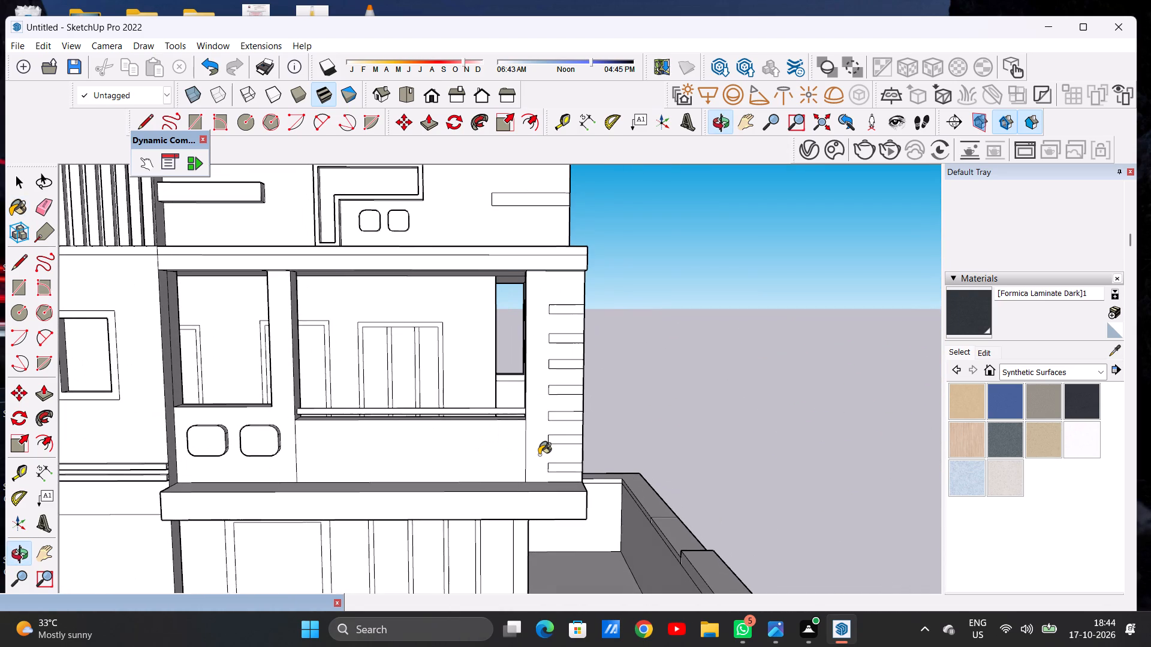
middle_click_drag(539, 455, 539, 456)
scroll(539, 452, "down", 5)
scroll(504, 424, "up", 10)
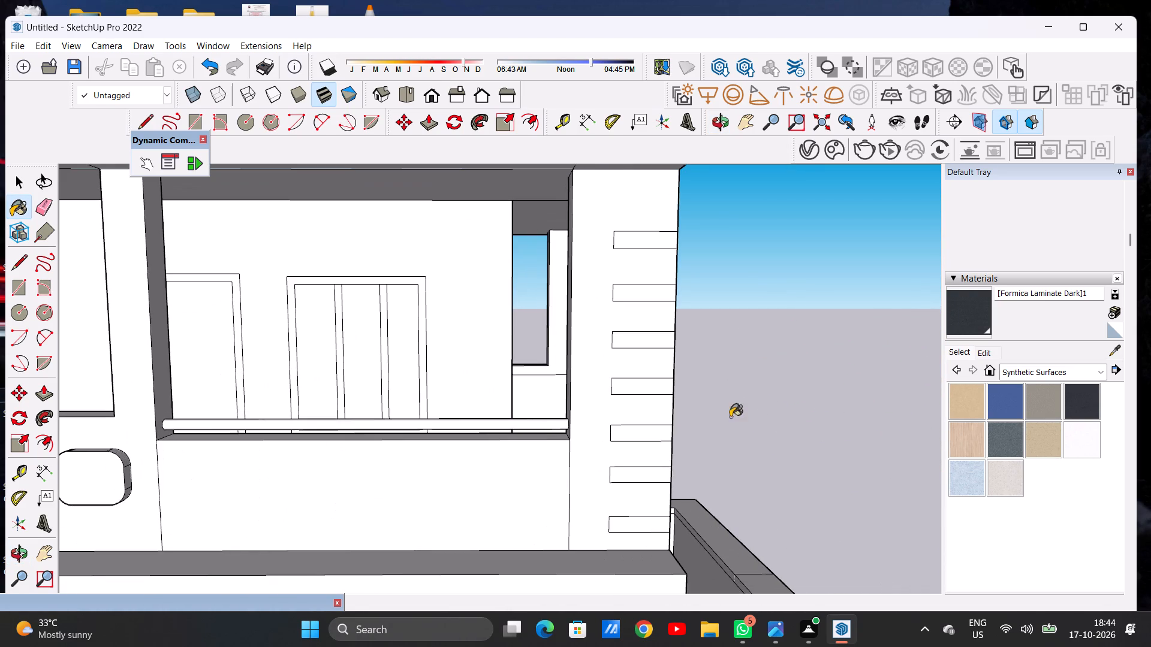
left_click(972, 406)
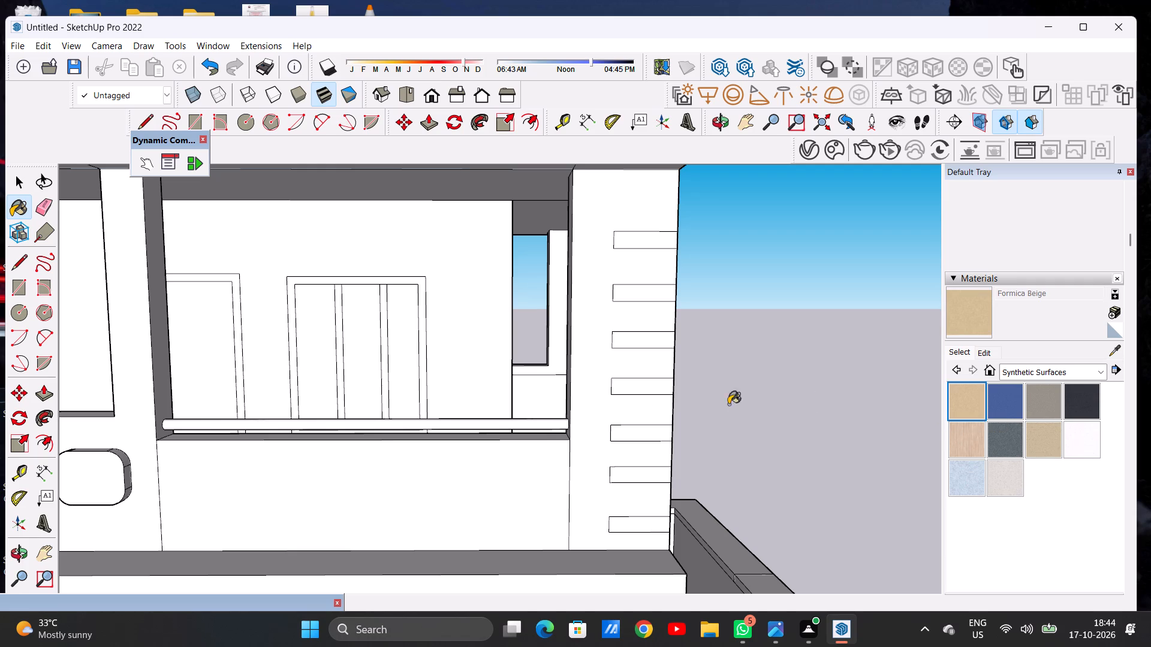
scroll(620, 413, "up", 7)
scroll(518, 420, "up", 2)
scroll(518, 420, "down", 1)
left_click(510, 422)
scroll(555, 433, "down", 8)
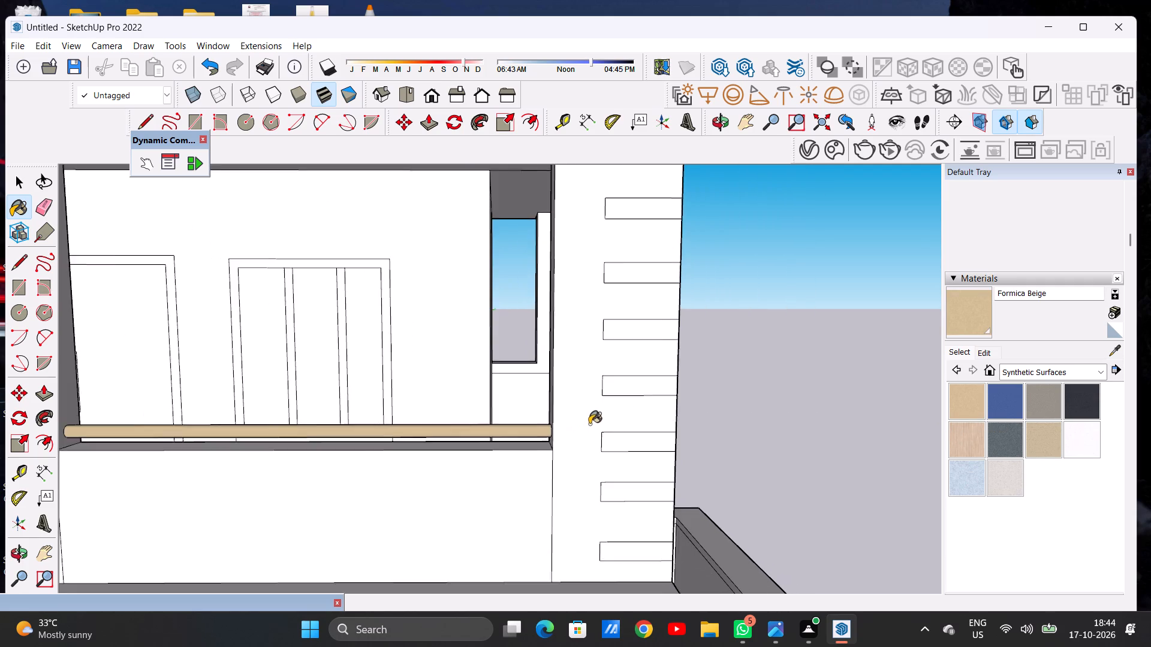
scroll(589, 424, "down", 3)
scroll(507, 413, "down", 9)
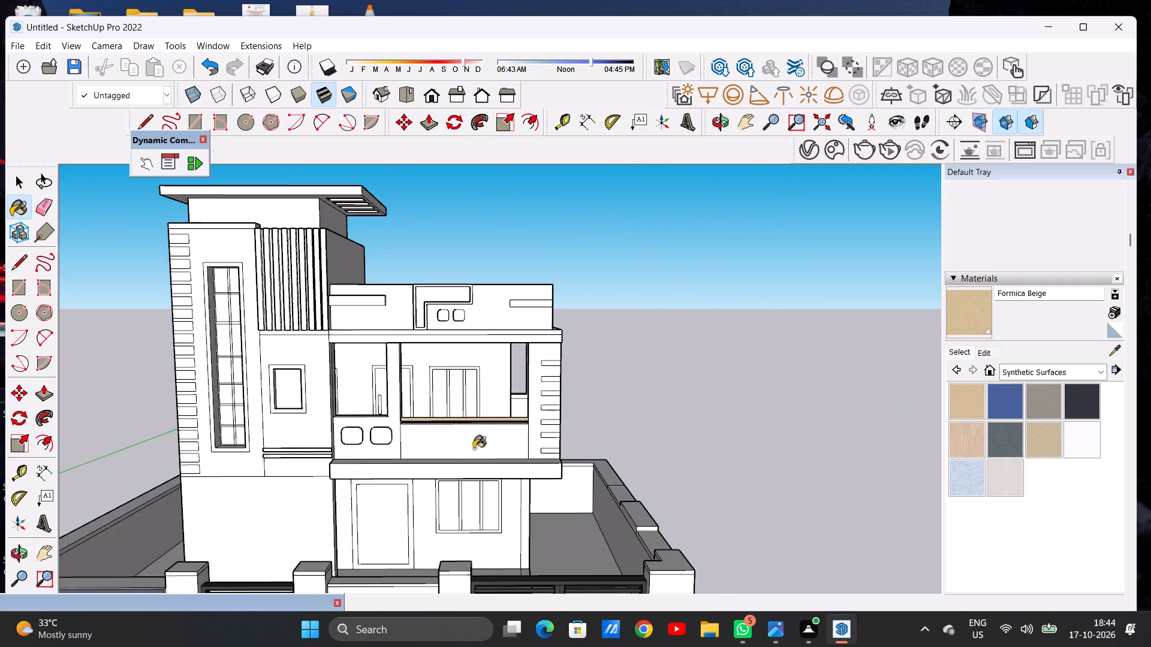
scroll(481, 459, "up", 5)
key("space")
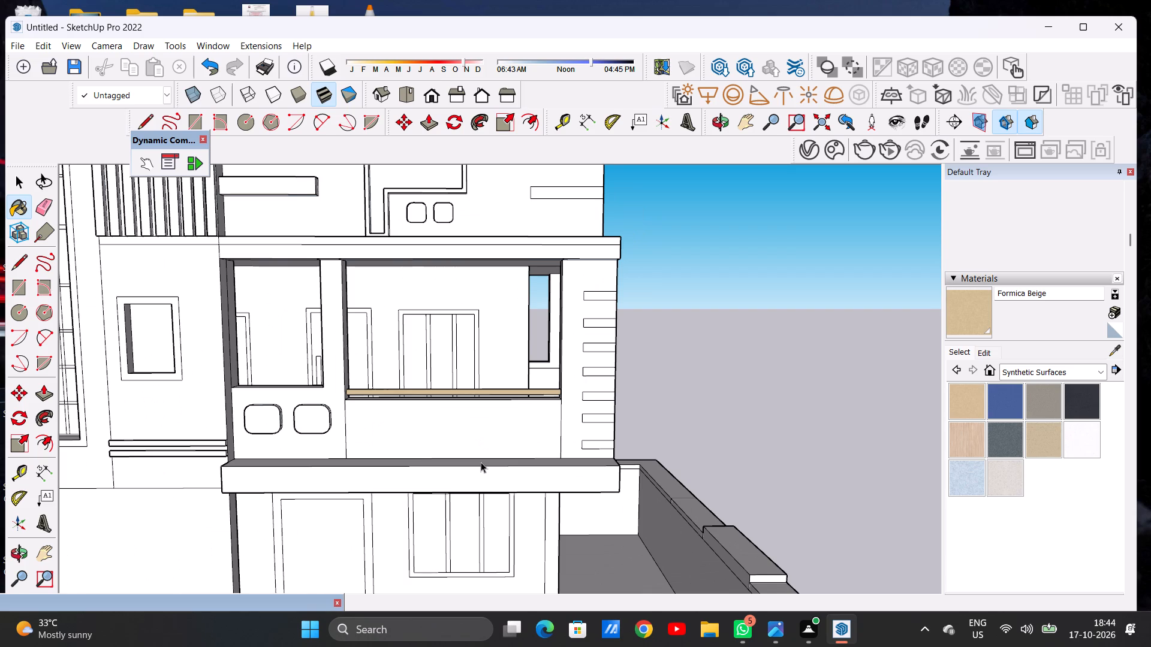
Paint the recessed panel inside the rectangular frame on the side boundary wall with Formica Speckled Grey.
scroll(456, 455, "down", 7)
scroll(495, 412, "down", 7)
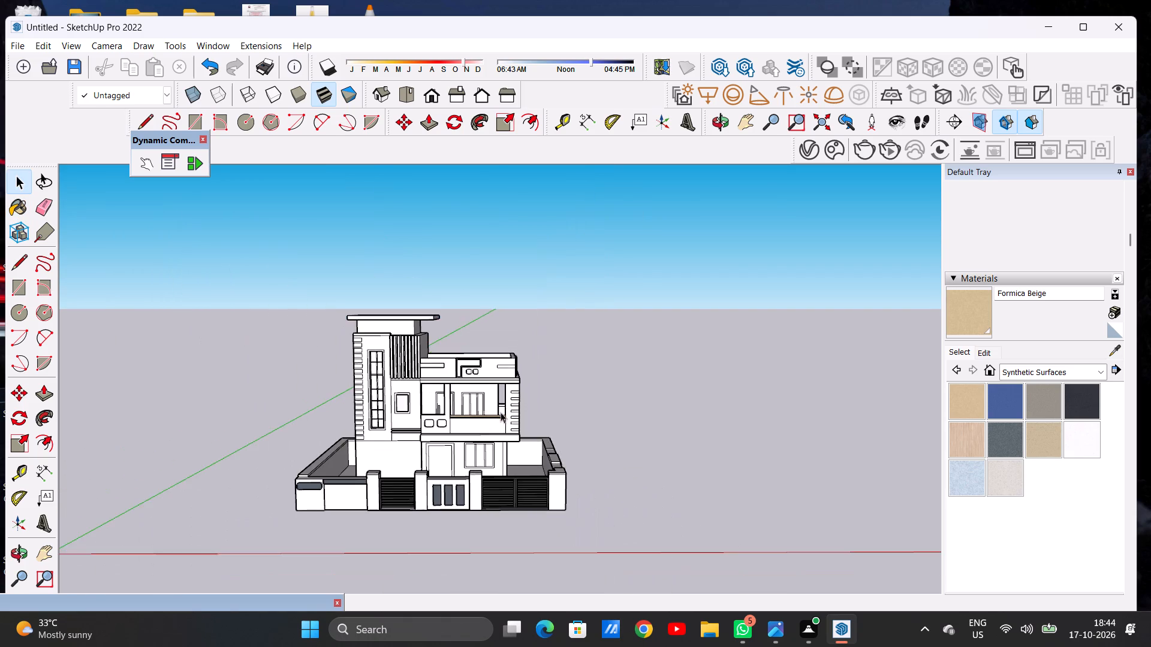
scroll(448, 525, "up", 5)
middle_click_drag(653, 482, 230, 480)
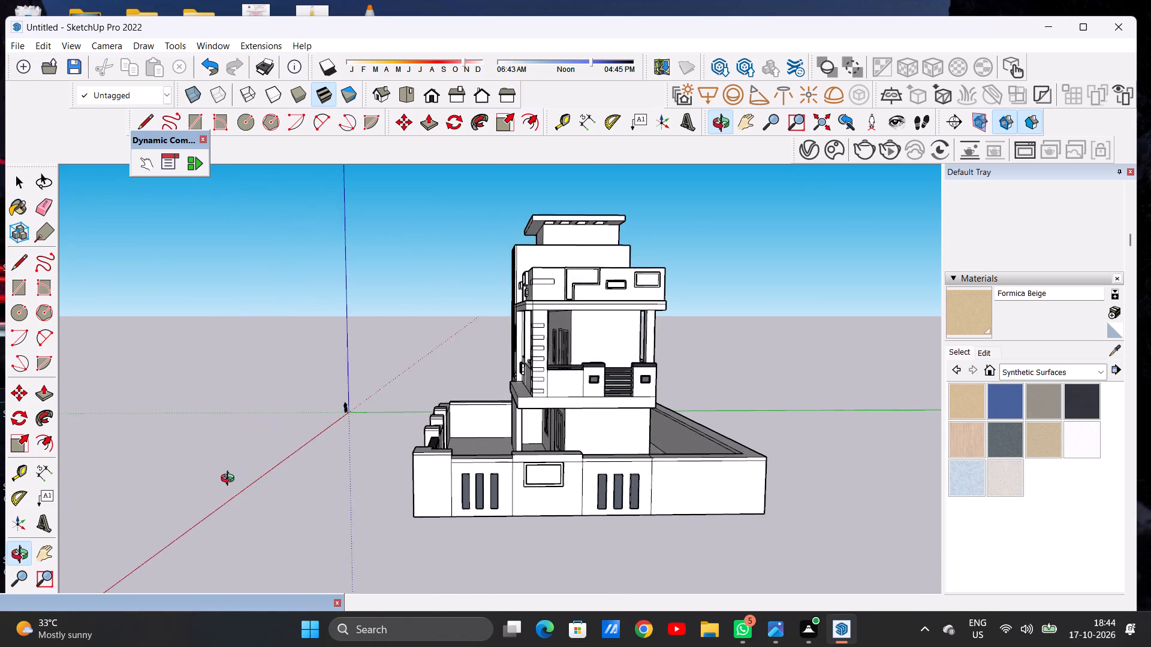
middle_click_drag(230, 480, 254, 472)
scroll(478, 480, "up", 5)
scroll(634, 459, "up", 5)
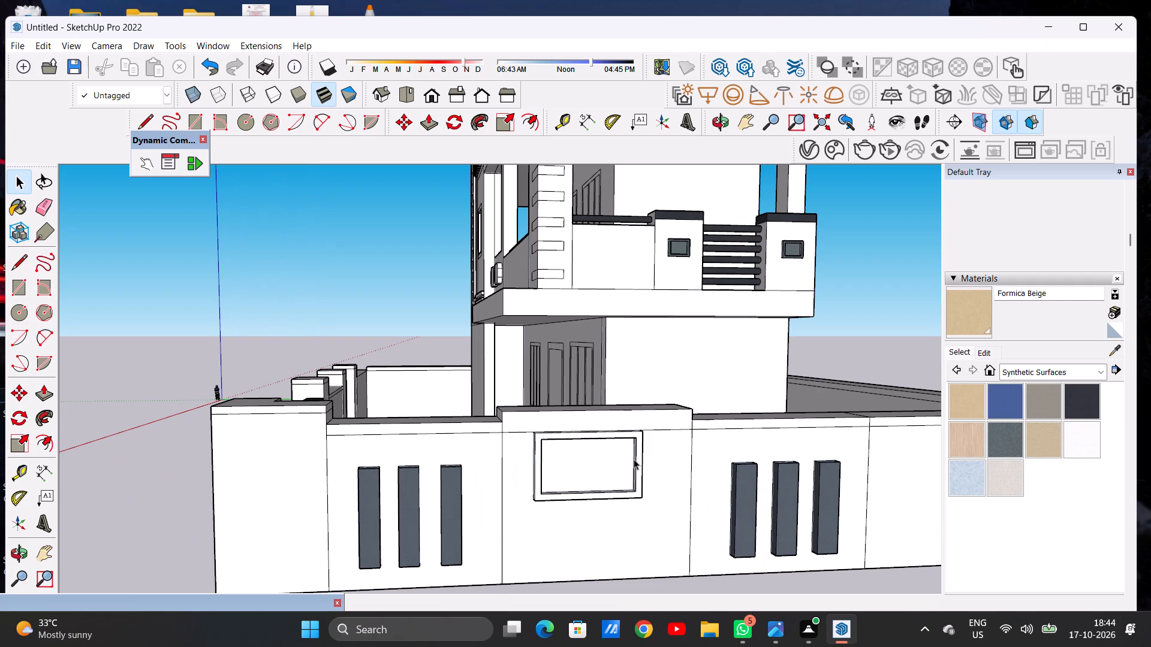
left_click(998, 439)
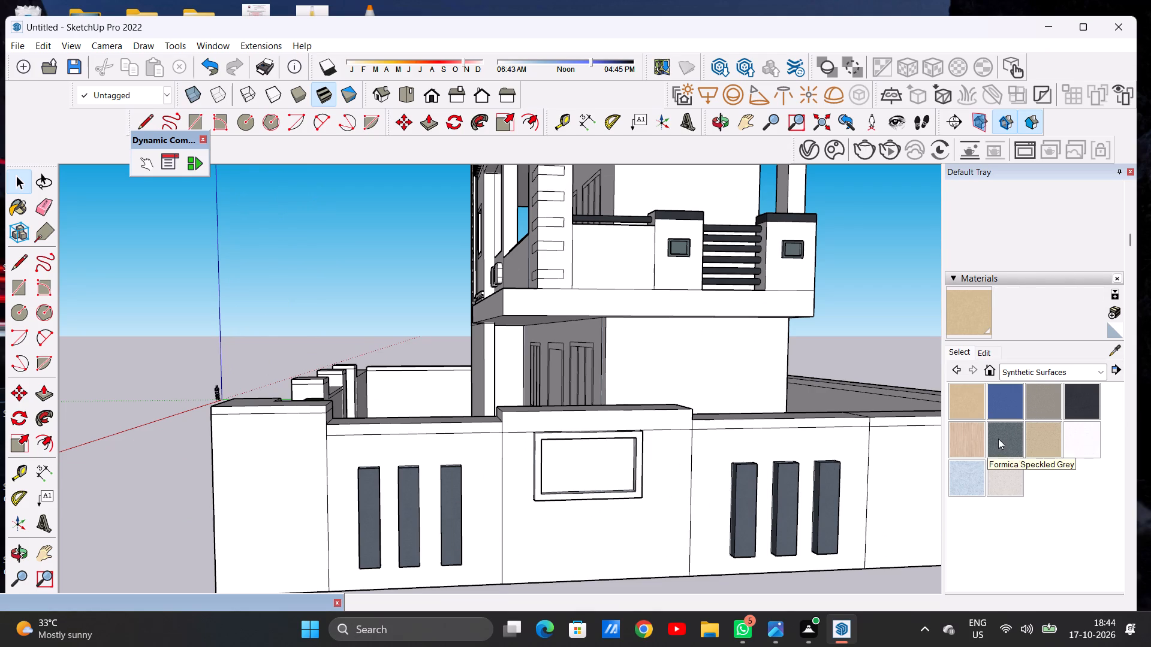
scroll(603, 473, "up", 7)
left_click(540, 462)
scroll(519, 469, "down", 6)
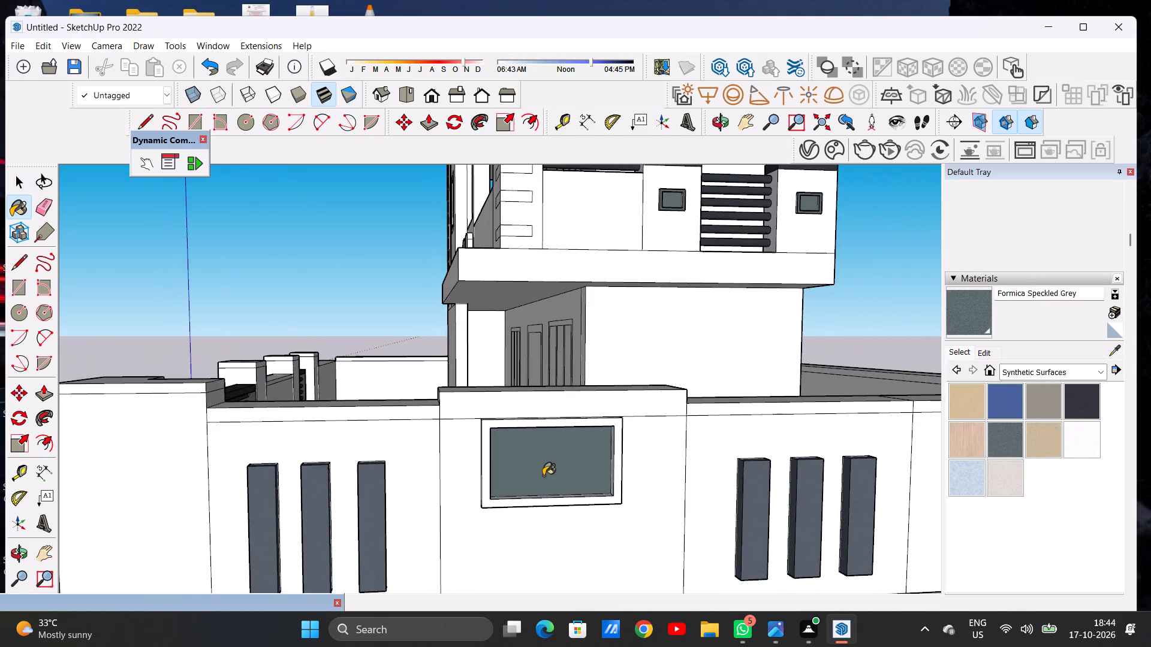
Paint the four inner edge faces around the side boundary wall's recessed panel with Formica Speckled Grey.
middle_click_drag(519, 476, 322, 474)
scroll(321, 440, "up", 12)
left_click(332, 440)
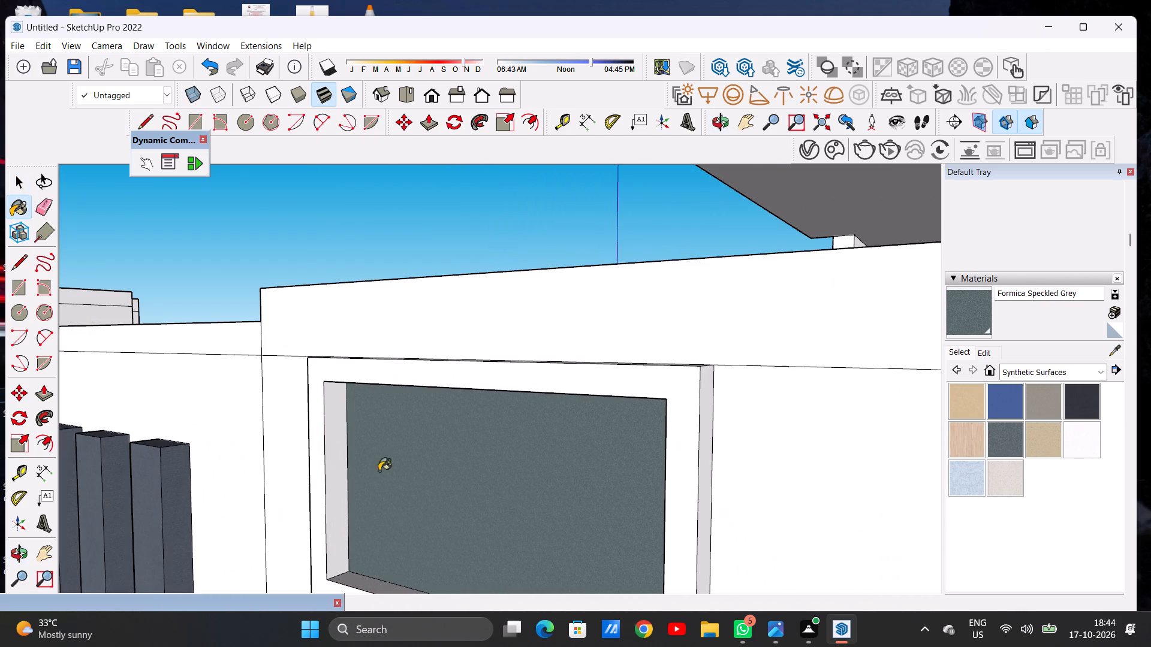
scroll(395, 474, "down", 8)
middle_click_drag(471, 488, 718, 486)
scroll(809, 501, "up", 6)
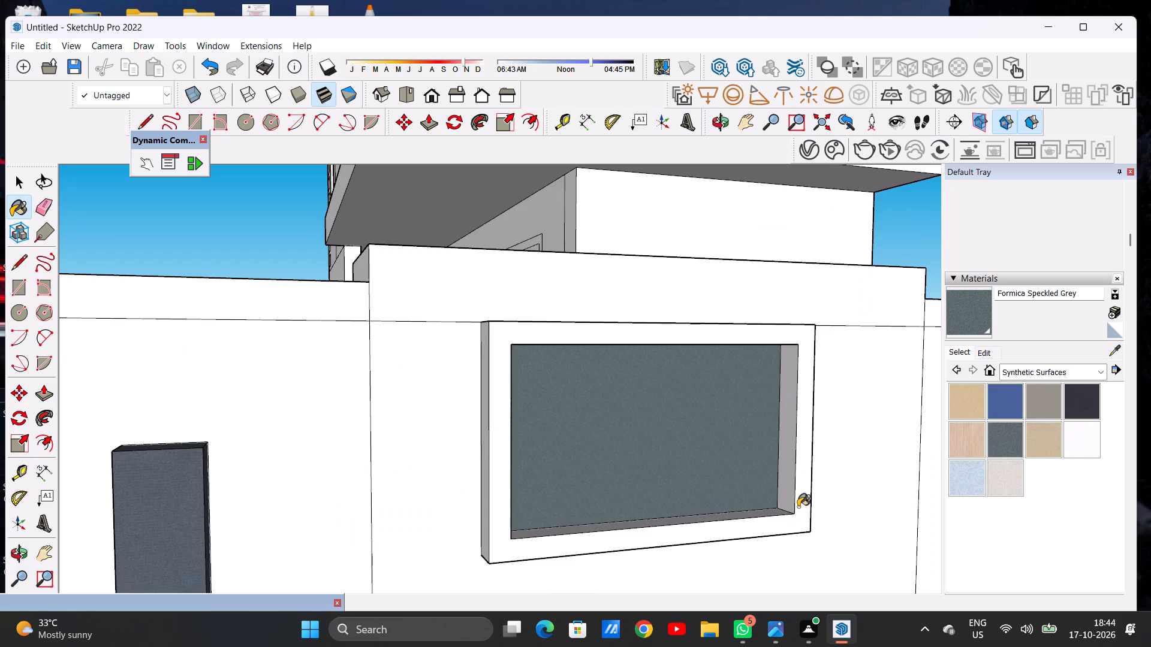
scroll(798, 507, "up", 5)
left_click(785, 474)
scroll(701, 445, "down", 5)
middle_click_drag(708, 491, 707, 551)
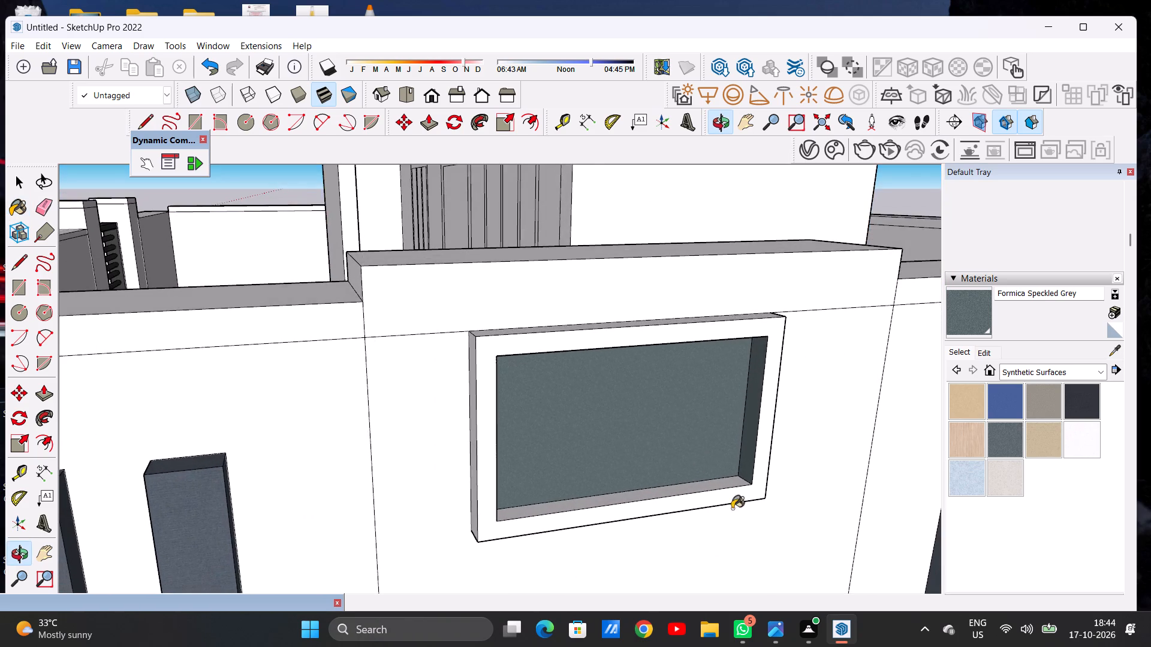
scroll(731, 479, "up", 7)
left_click(730, 482)
scroll(622, 518, "down", 9)
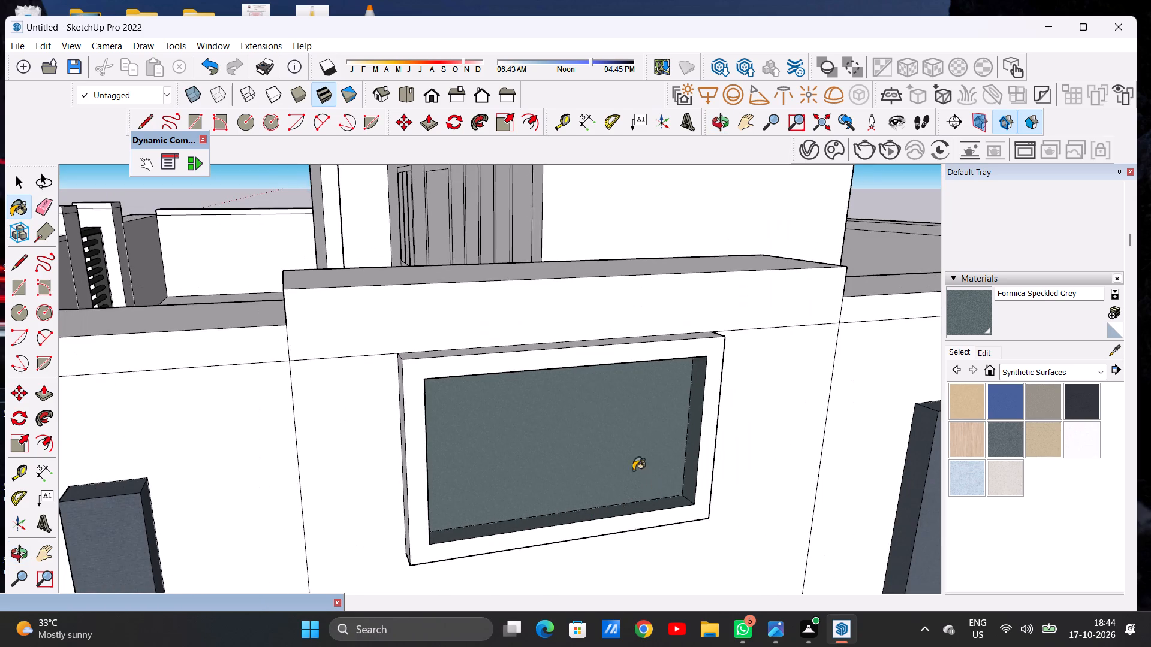
middle_click_drag(626, 461, 576, 337)
scroll(615, 386, "up", 5)
scroll(658, 346, "up", 2)
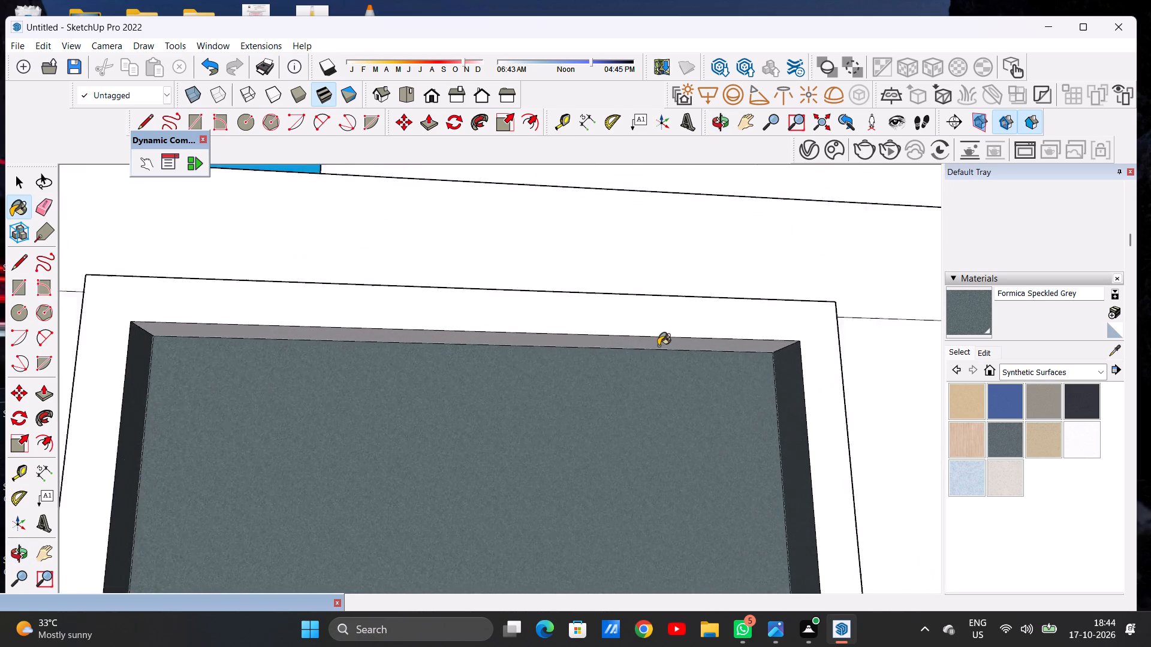
scroll(658, 346, "up", 8)
left_click(652, 347)
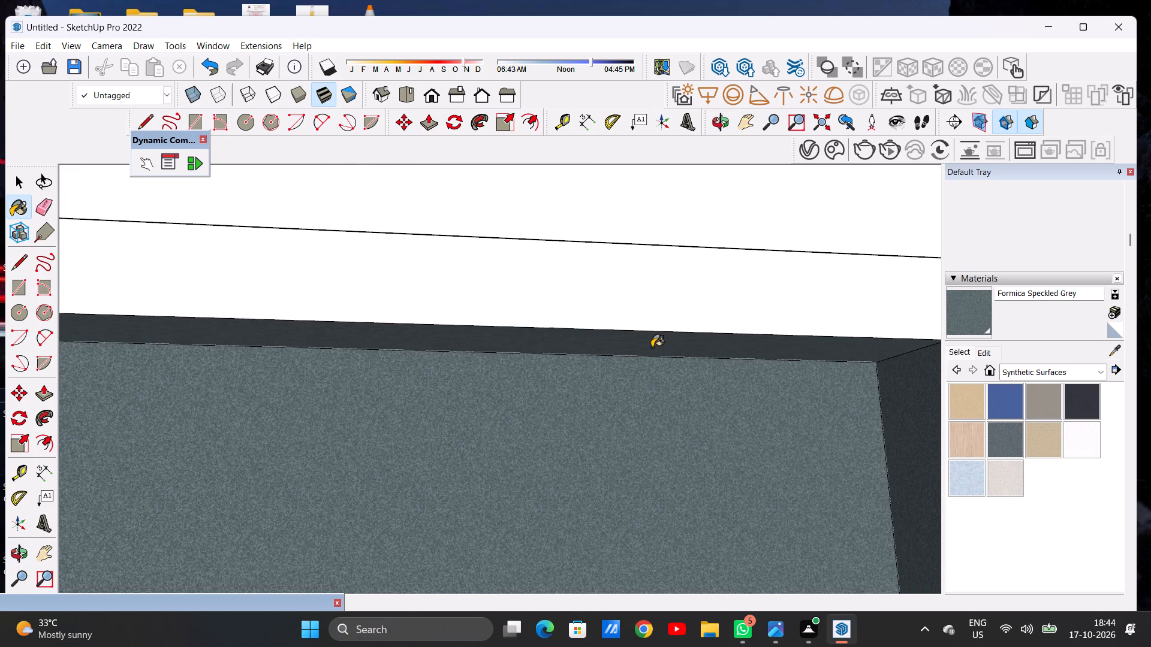
scroll(555, 418, "down", 20)
scroll(555, 418, "down", 2)
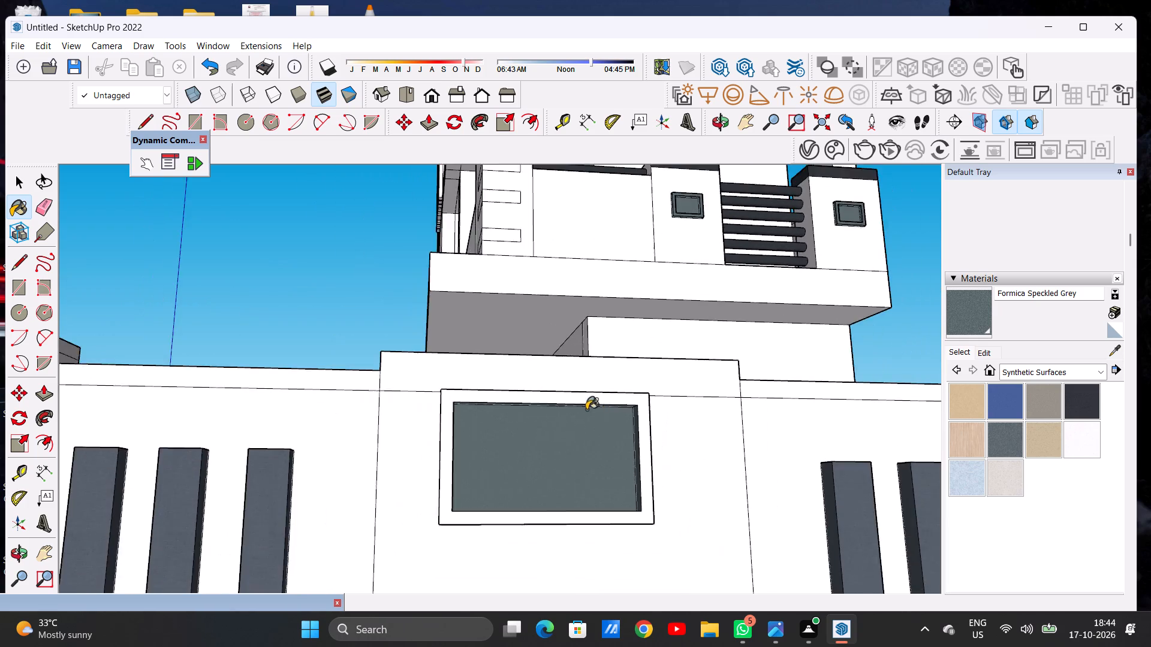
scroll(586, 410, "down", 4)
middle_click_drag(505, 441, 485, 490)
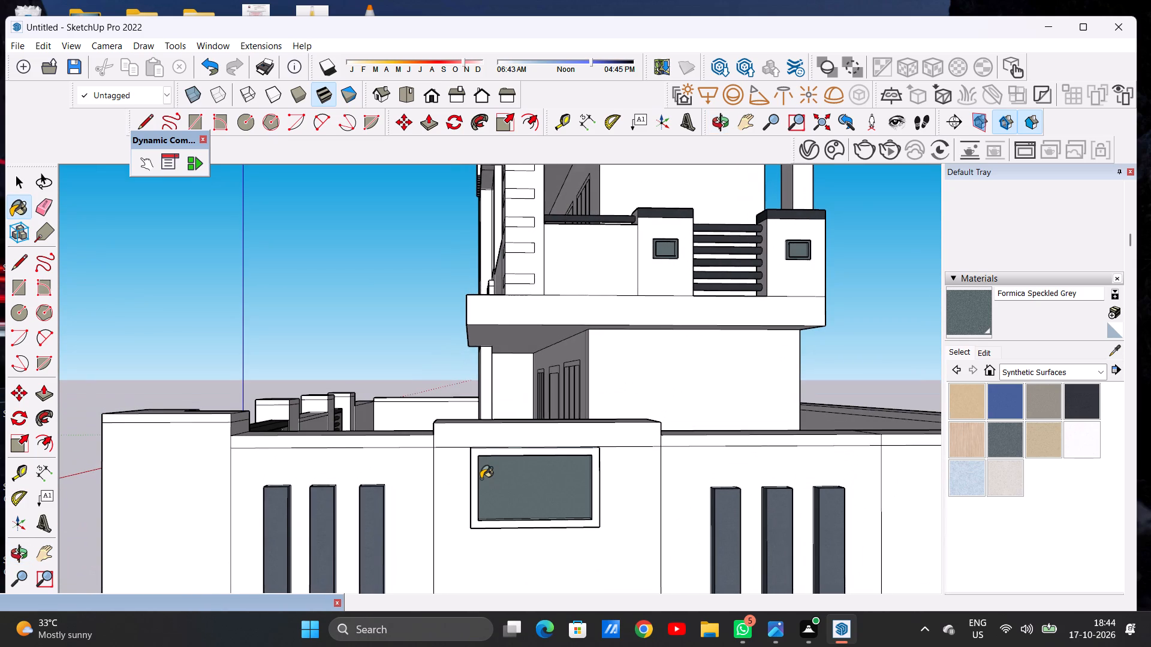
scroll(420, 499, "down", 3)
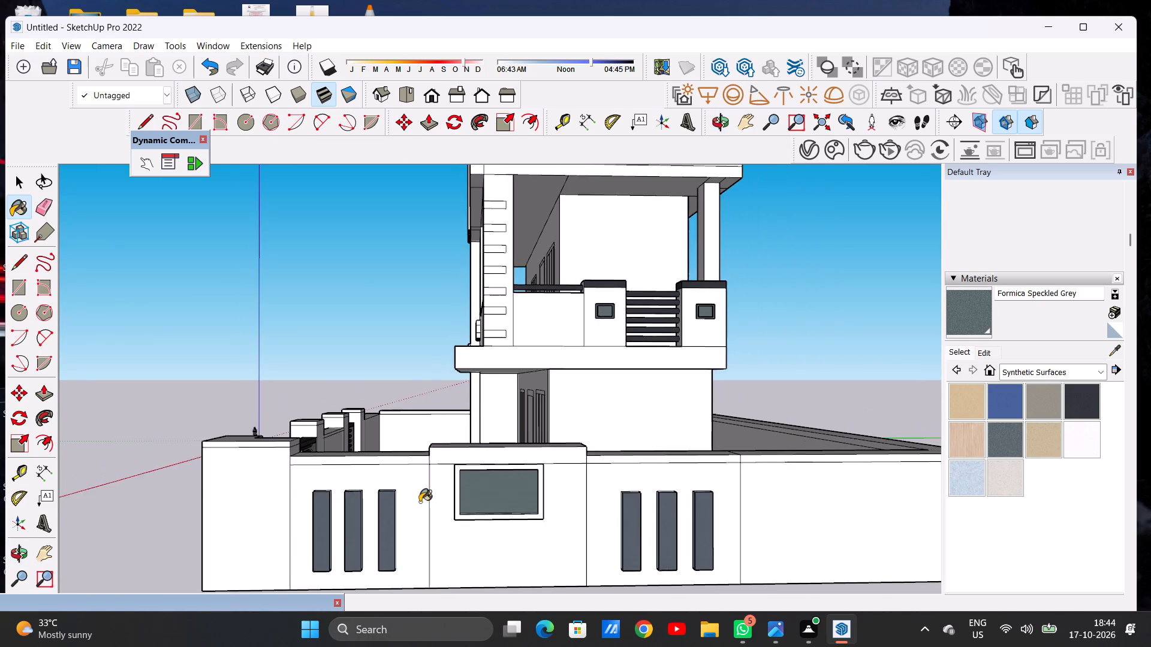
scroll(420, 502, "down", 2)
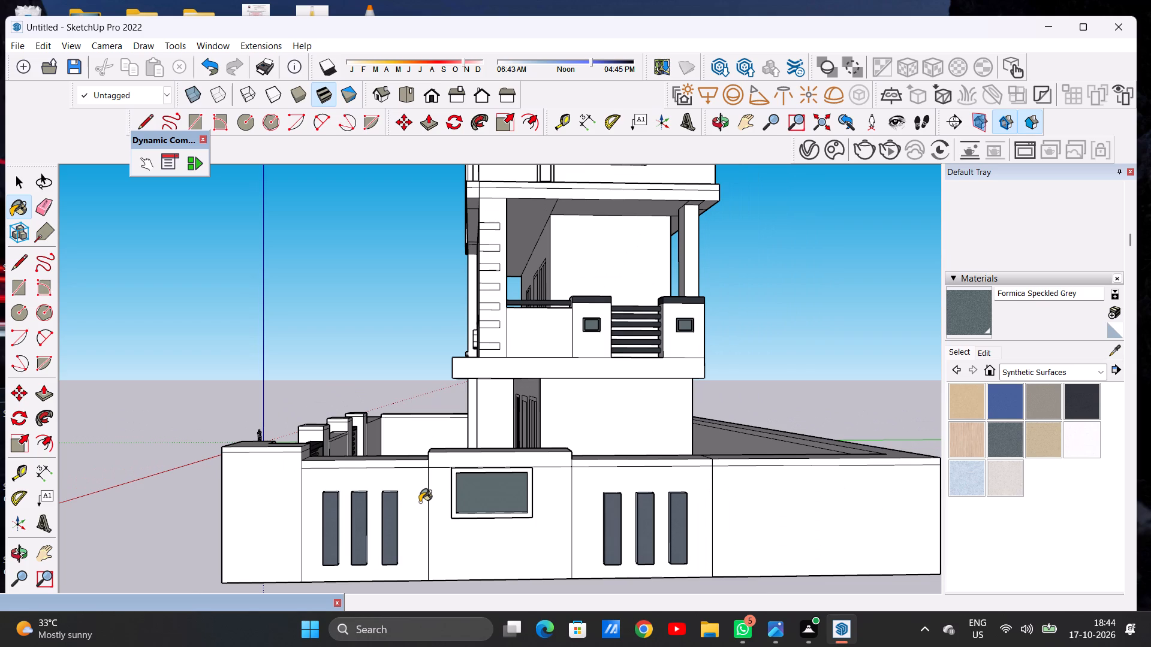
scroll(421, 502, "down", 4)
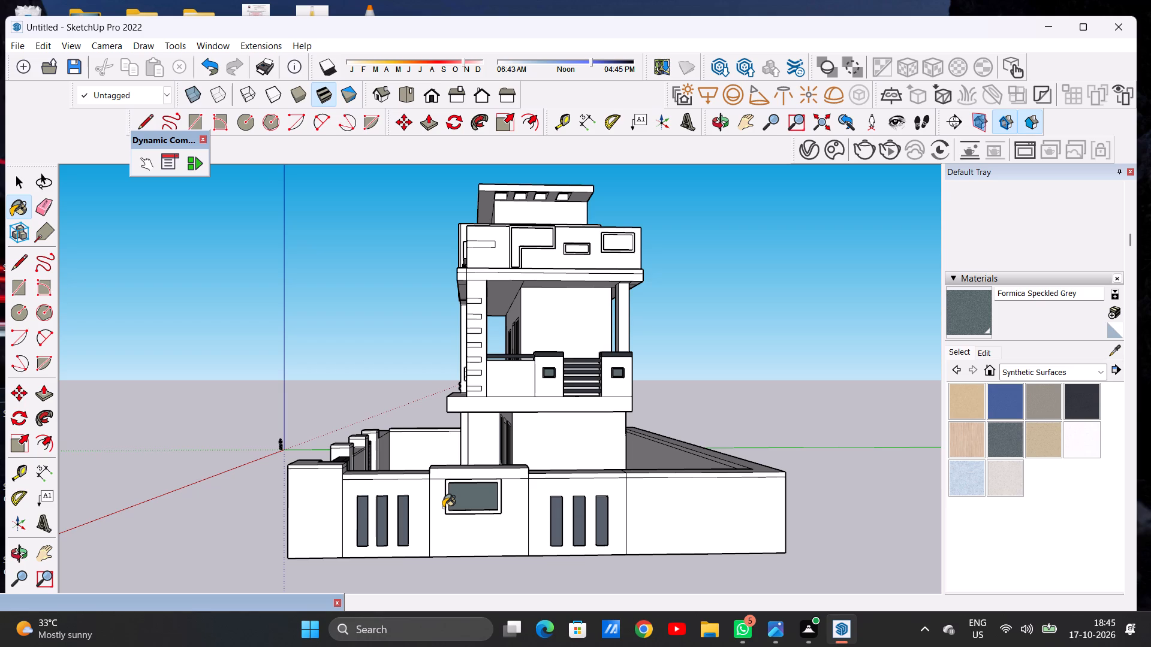
Paint the front and top faces of the side boundary wall's coping beside the corner pillar with Formica Laminate Dark.
scroll(442, 492, "down", 9)
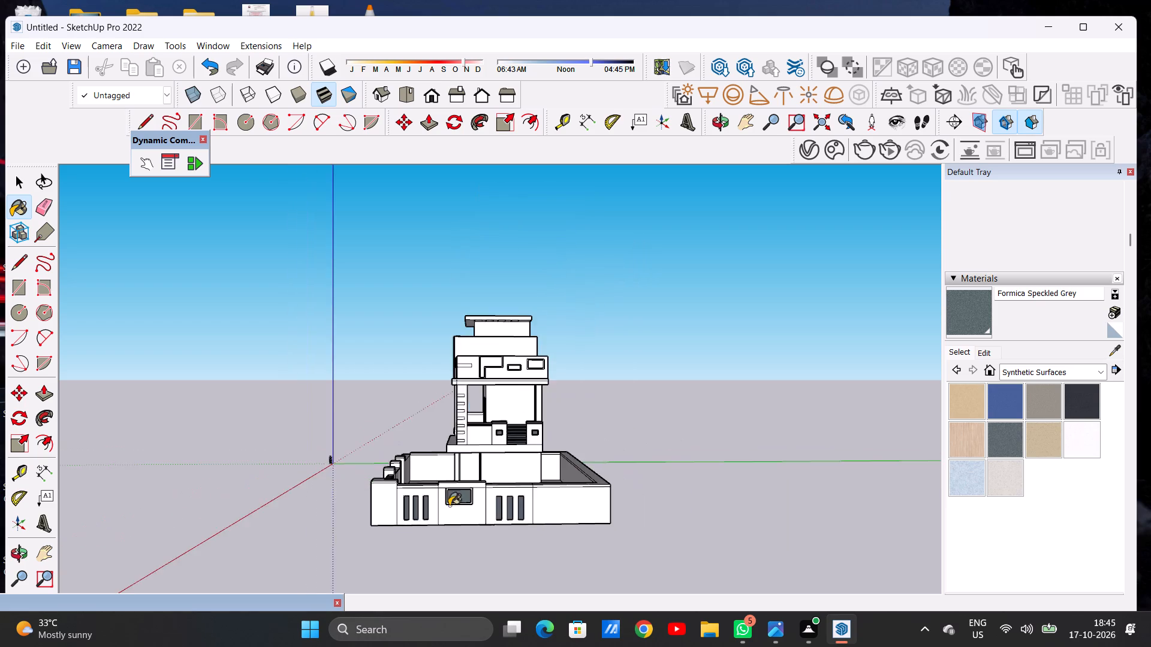
scroll(431, 516, "up", 9)
key("space")
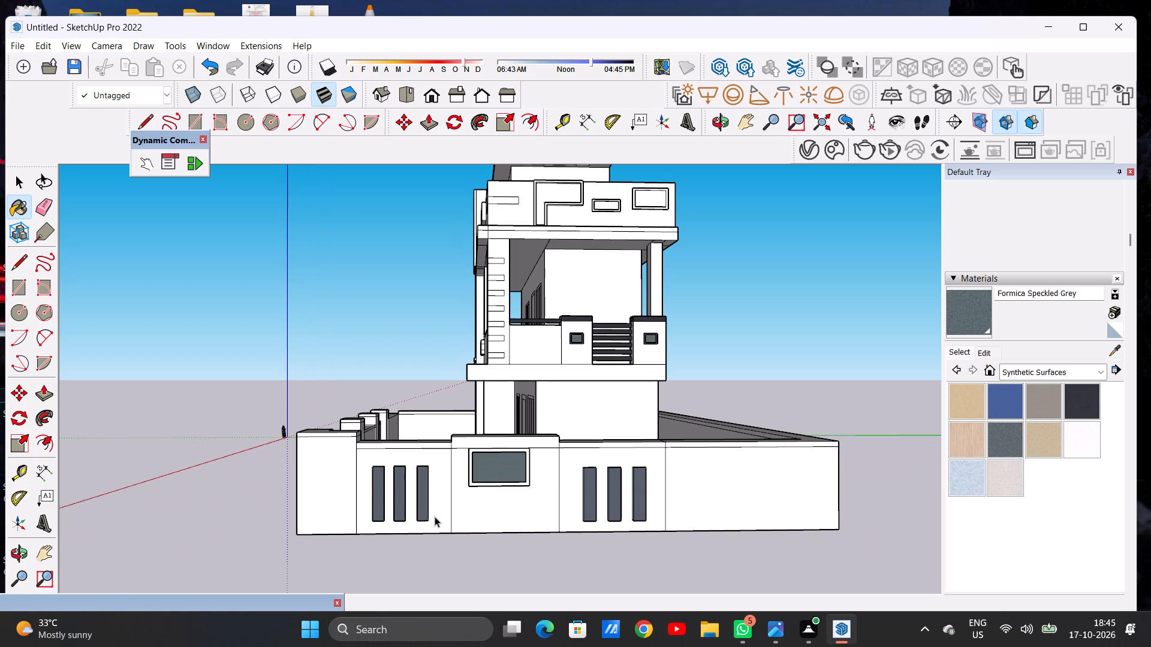
scroll(479, 512, "down", 2)
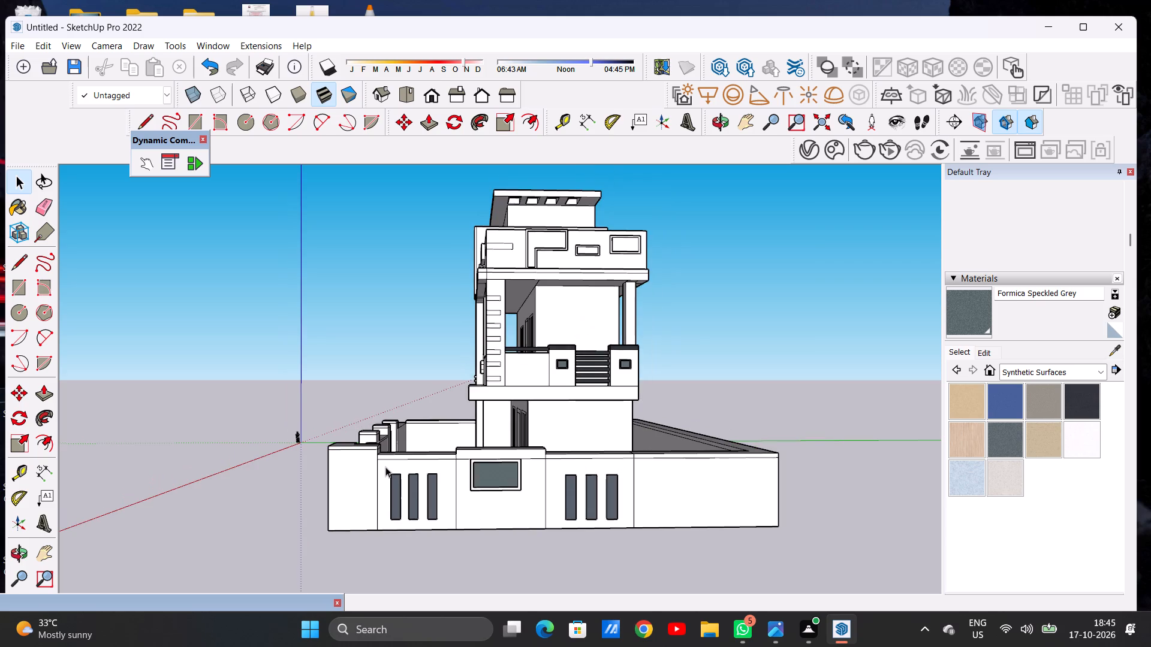
scroll(385, 458, "up", 5)
middle_click_drag(388, 458, 427, 459)
scroll(429, 465, "up", 5)
middle_click_drag(419, 459, 424, 492)
scroll(435, 501, "up", 4)
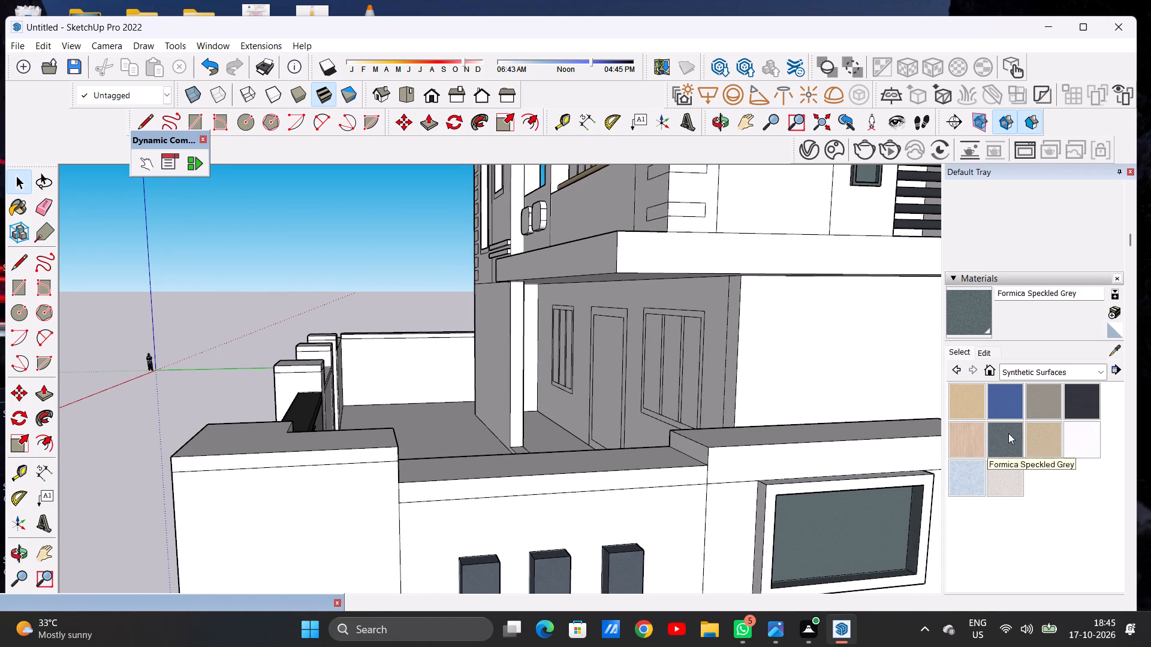
left_click(1077, 400)
scroll(483, 491, "up", 9)
left_click(440, 472)
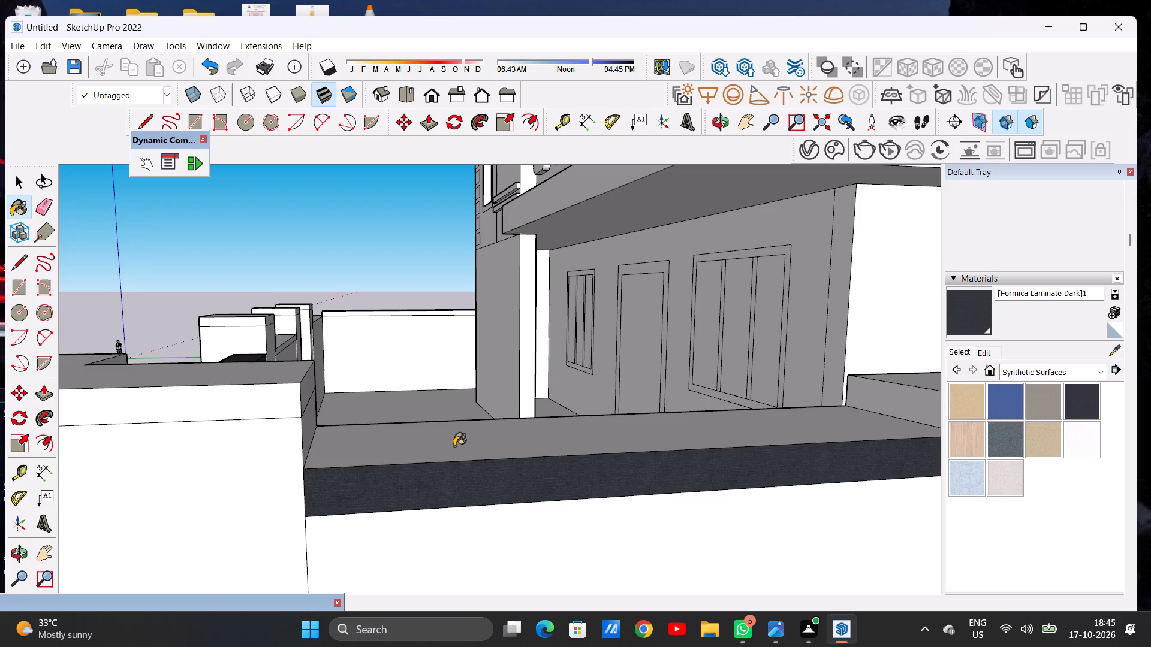
left_click(454, 442)
scroll(451, 506, "down", 3)
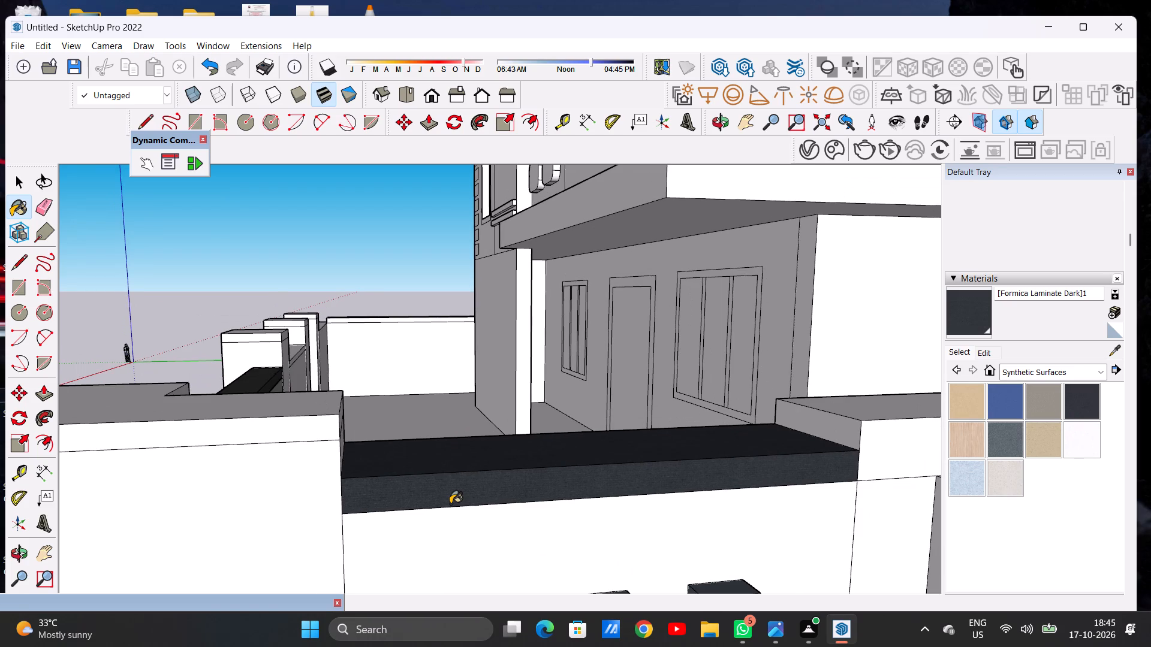
scroll(450, 504, "down", 9)
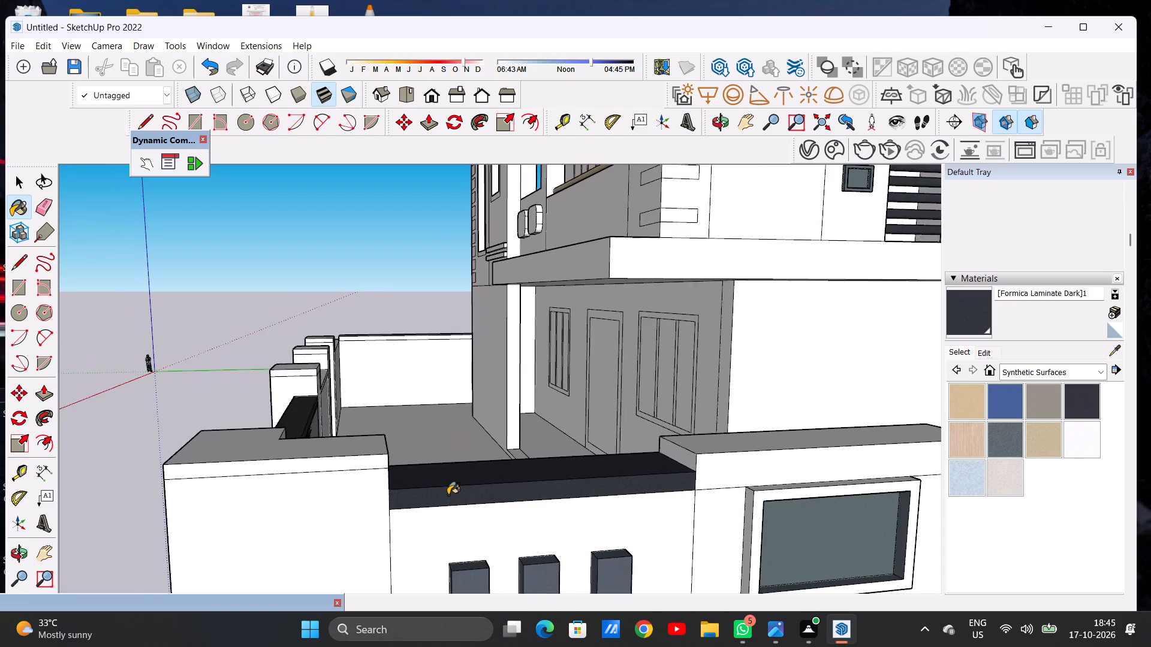
Paint the front and top faces of the coping beyond the side wall's raised centre section with Formica Laminate Dark.
scroll(448, 495, "down", 2)
middle_click_drag(400, 494, 300, 488)
scroll(242, 495, "down", 4)
scroll(629, 478, "up", 5)
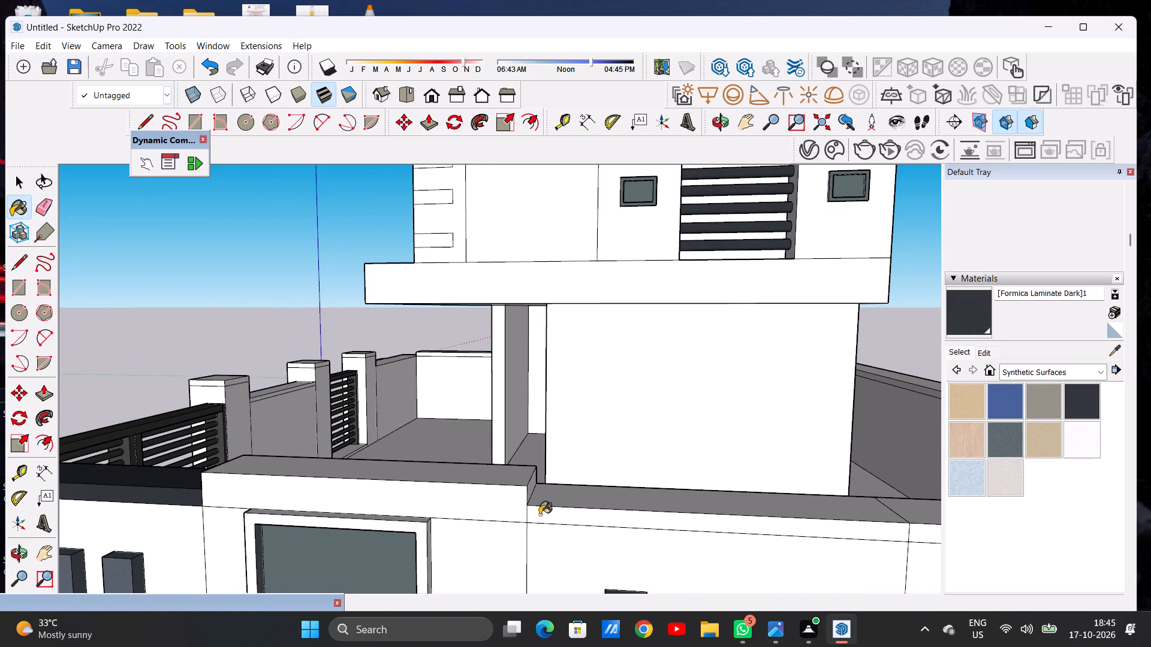
scroll(491, 501, "down", 7)
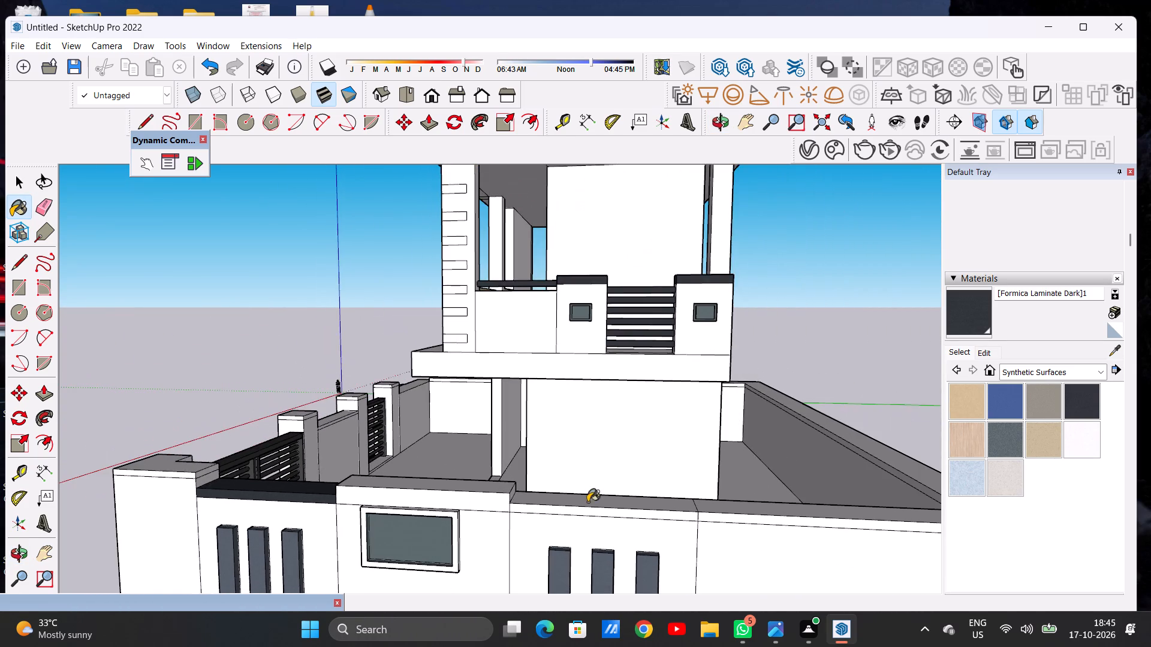
scroll(607, 505, "up", 11)
left_click(619, 516)
left_click(619, 503)
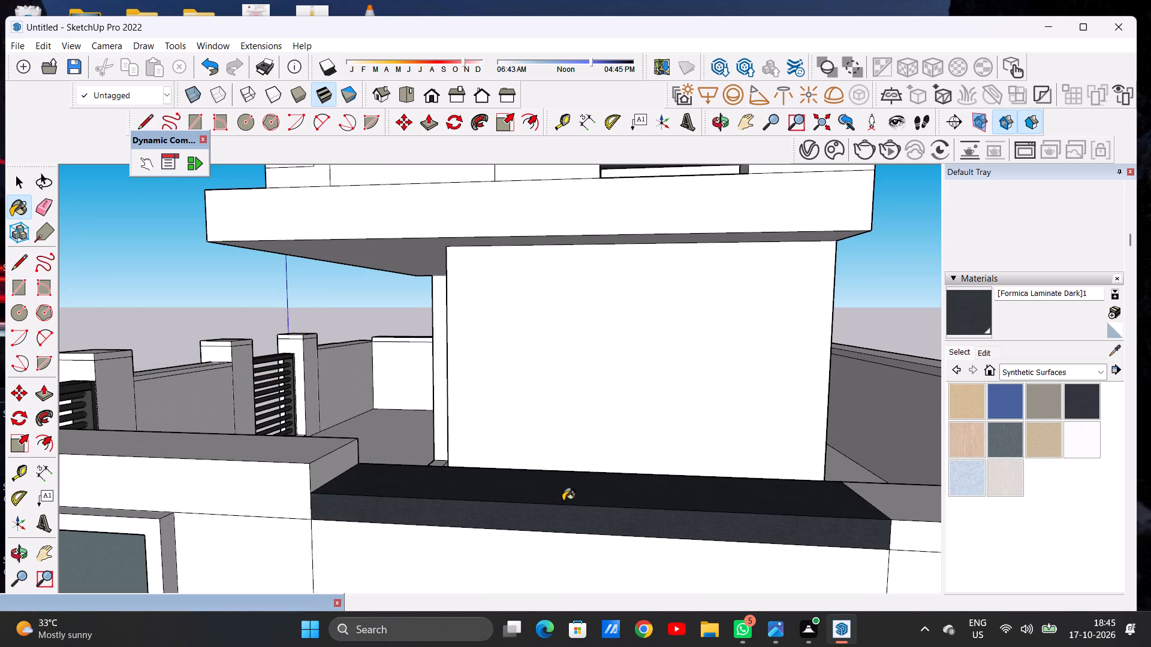
Paint the inner edge faces of both side wall coping stretches, facing the courtyard, with Formica Laminate Dark.
scroll(563, 501, "down", 9)
middle_click_drag(665, 504, 268, 523)
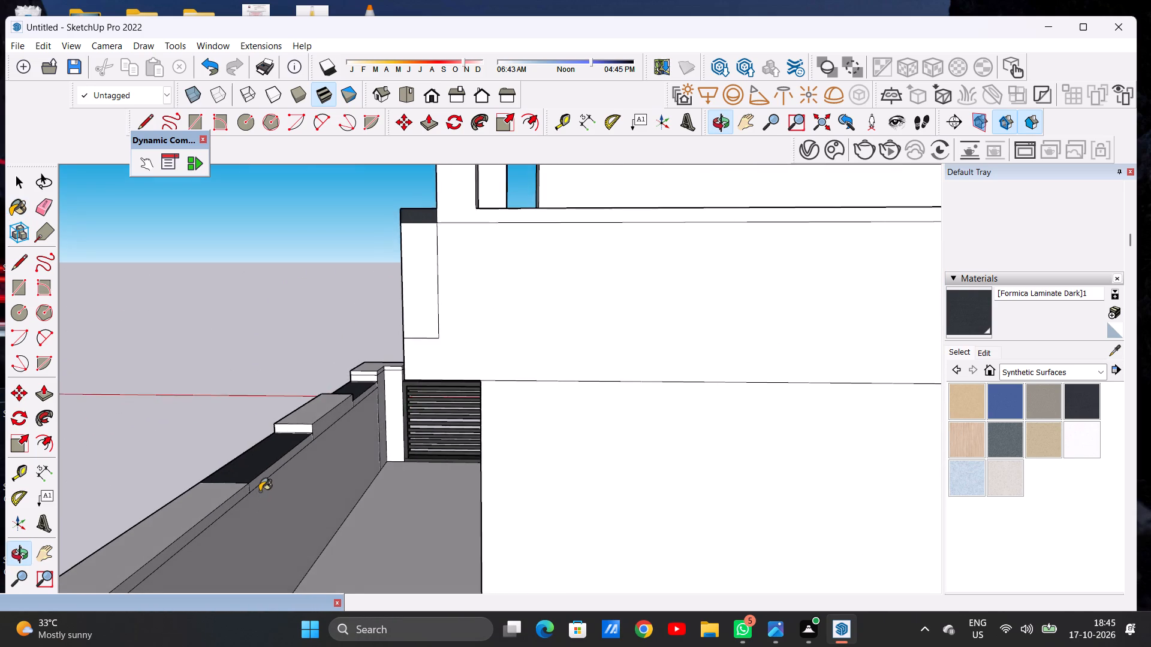
scroll(257, 489, "up", 10)
left_click(251, 481)
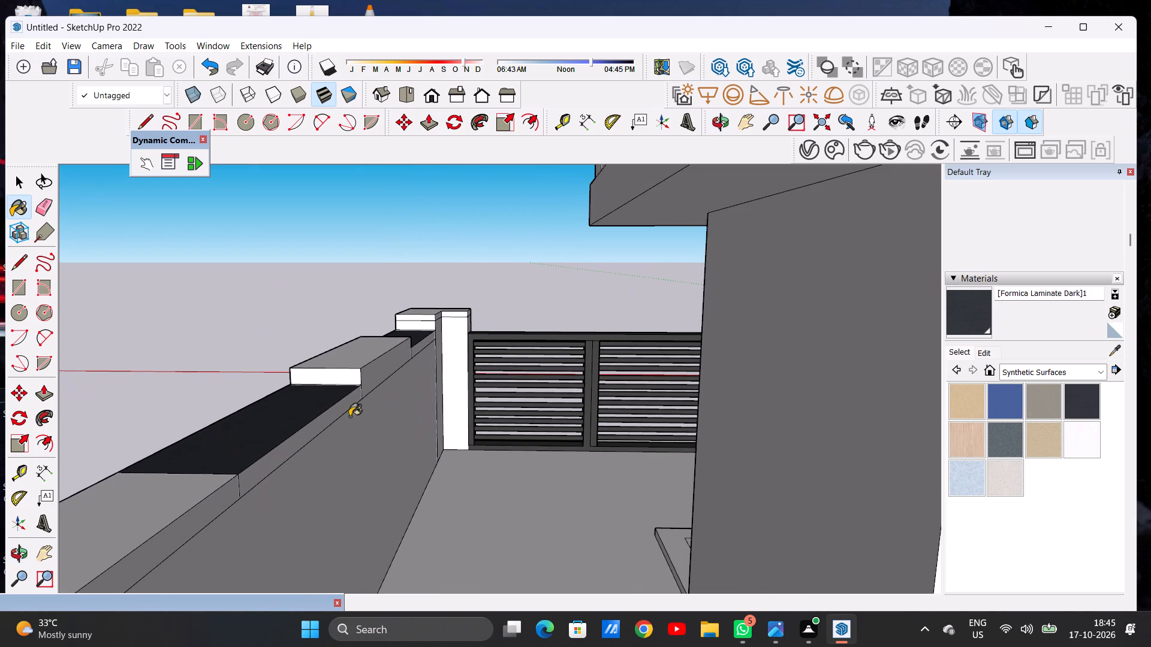
scroll(441, 337, "up", 10)
left_click(399, 357)
scroll(400, 376, "down", 9)
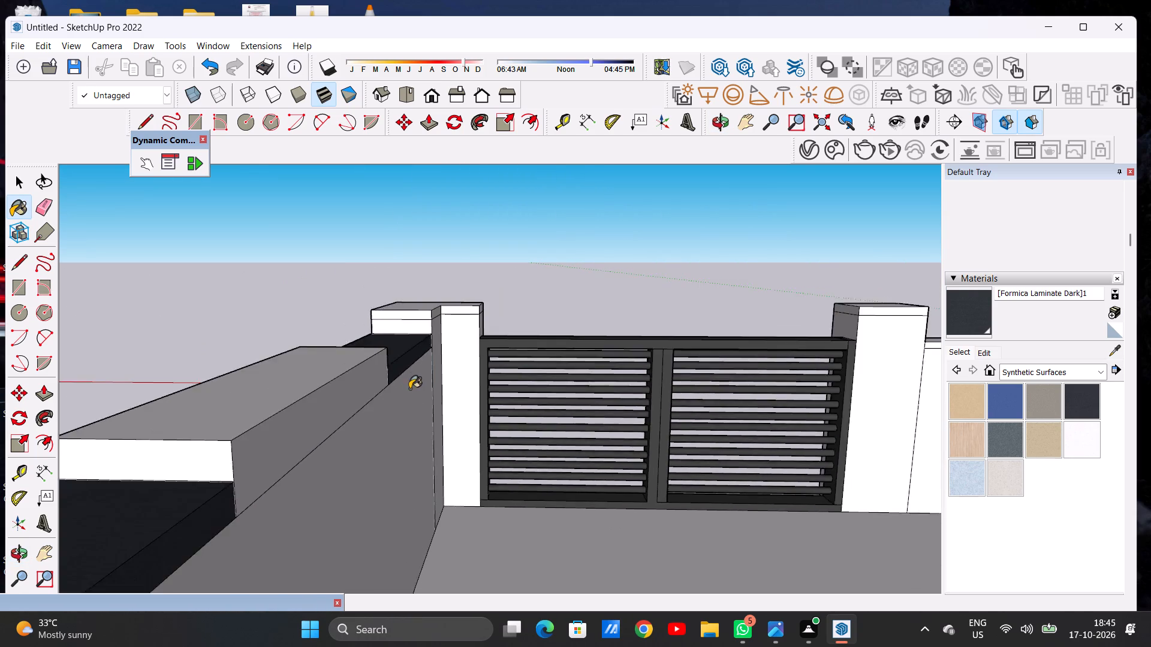
scroll(409, 389, "down", 13)
Examine the coping along the side boundary wall from several angles and distances.
middle_click_drag(291, 449, 648, 470)
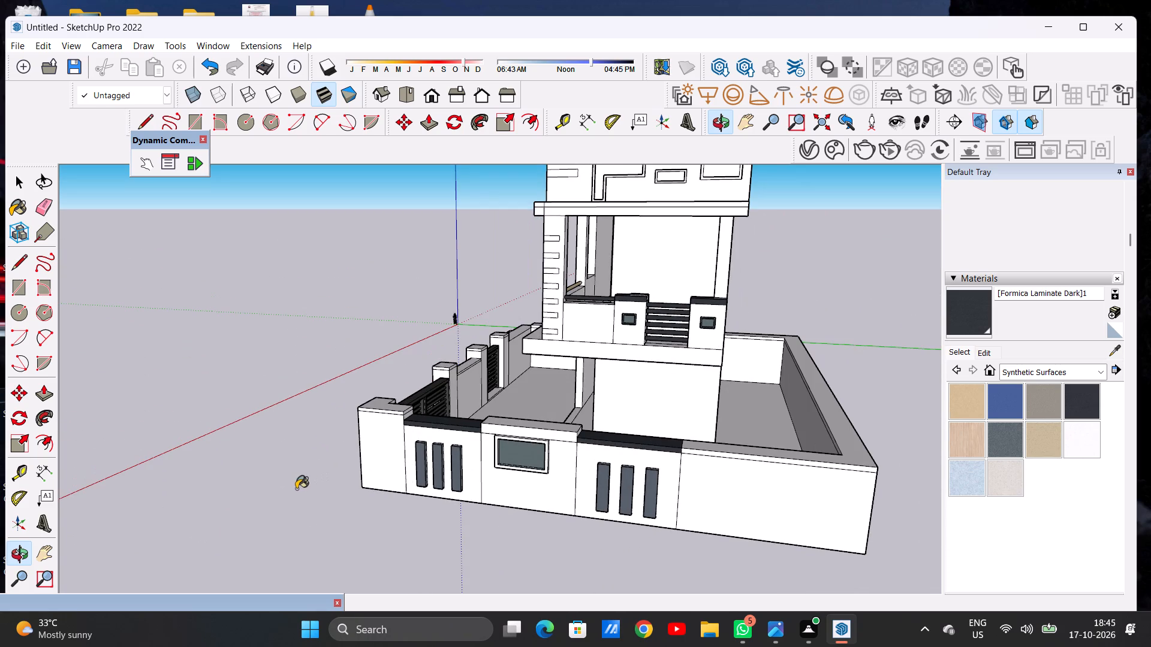
scroll(271, 506, "down", 9)
middle_click_drag(338, 483, 438, 456)
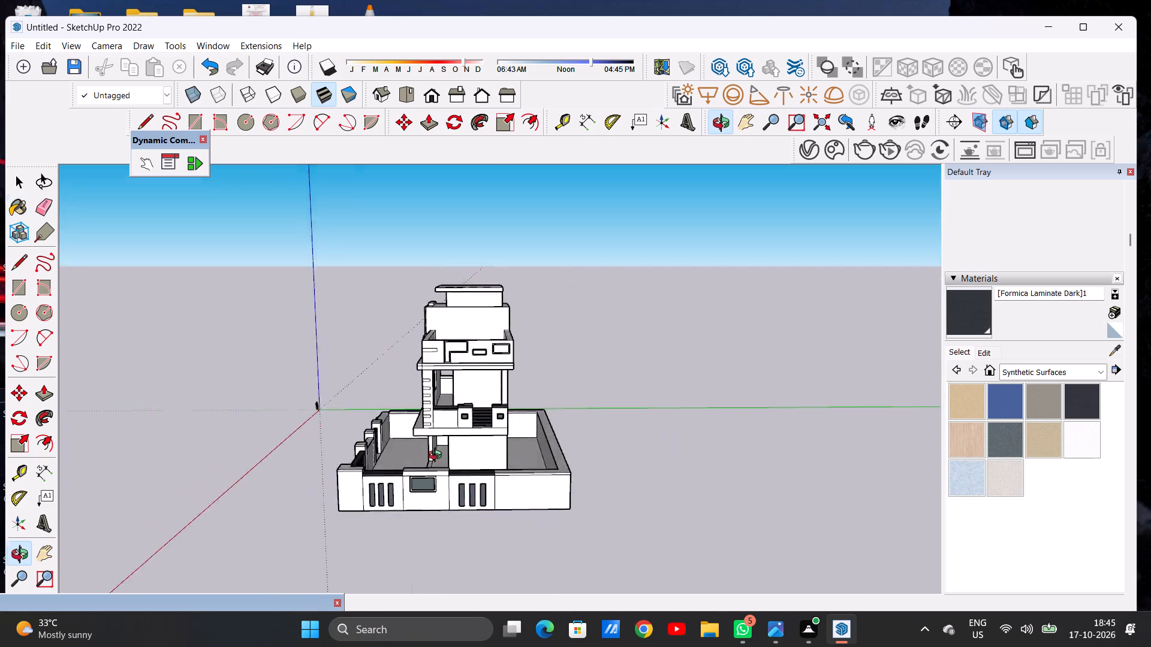
middle_click_drag(438, 456, 474, 448)
scroll(574, 474, "up", 5)
middle_click_drag(564, 485, 553, 475)
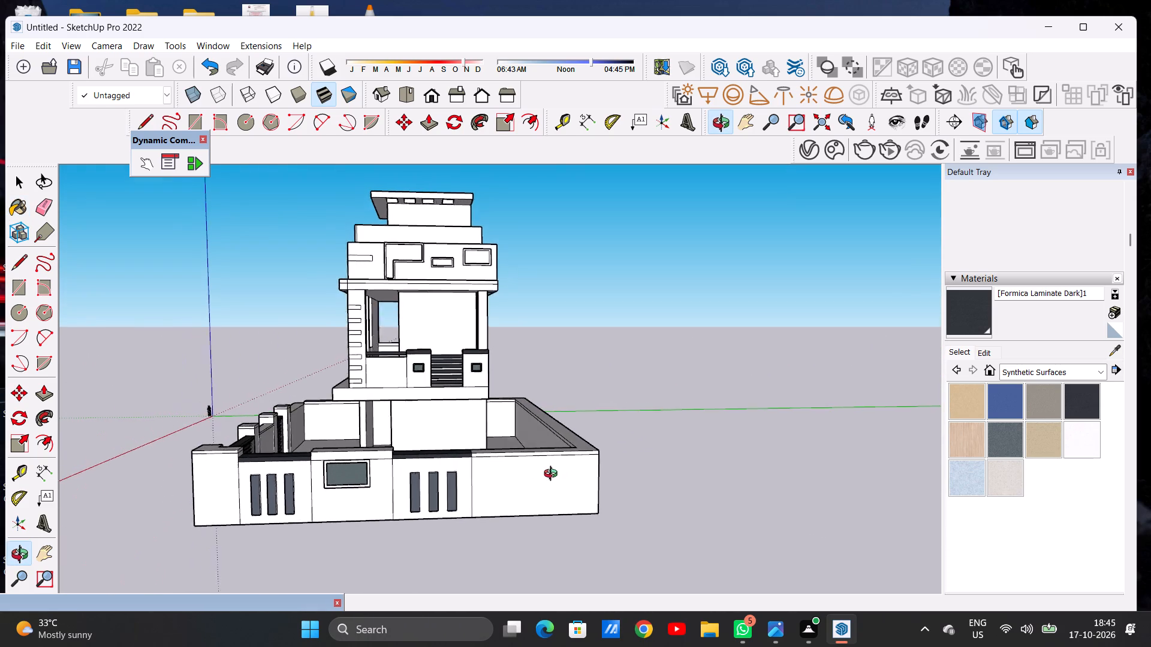
middle_click_drag(553, 475, 552, 475)
middle_click(558, 475)
scroll(611, 494, "down", 4)
scroll(541, 531, "down", 1)
scroll(351, 500, "up", 6)
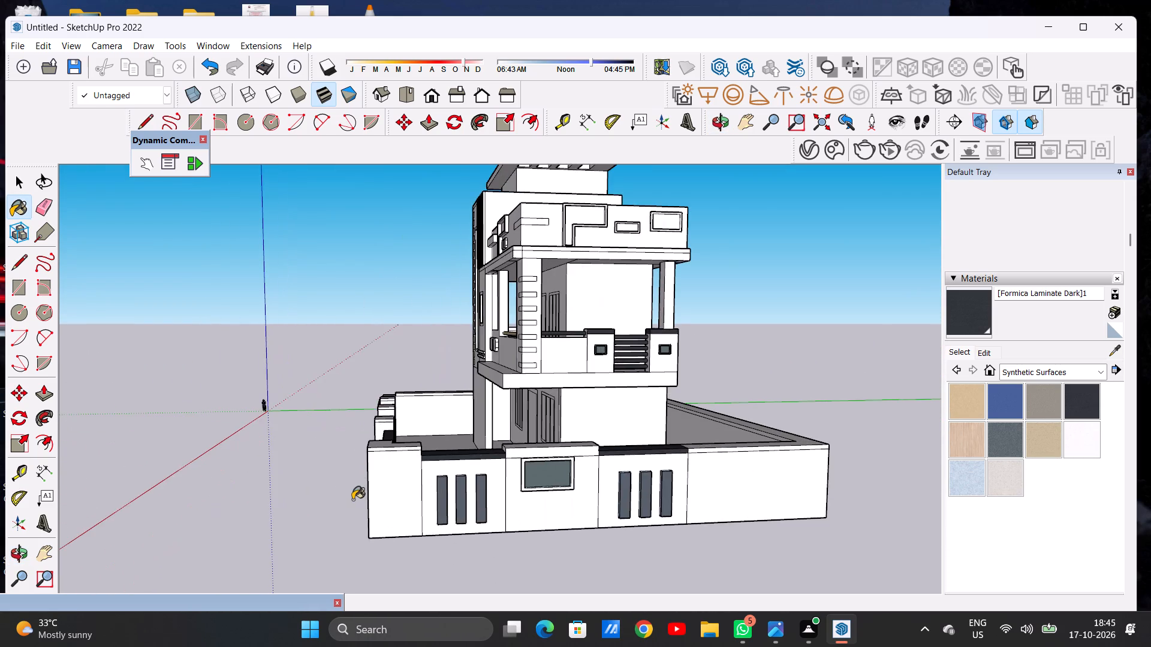
Paint the top and outer edge faces of the corner pillar's cap, plus the edge above the side coping, with Formica Laminate Dark.
middle_click_drag(370, 501, 610, 520)
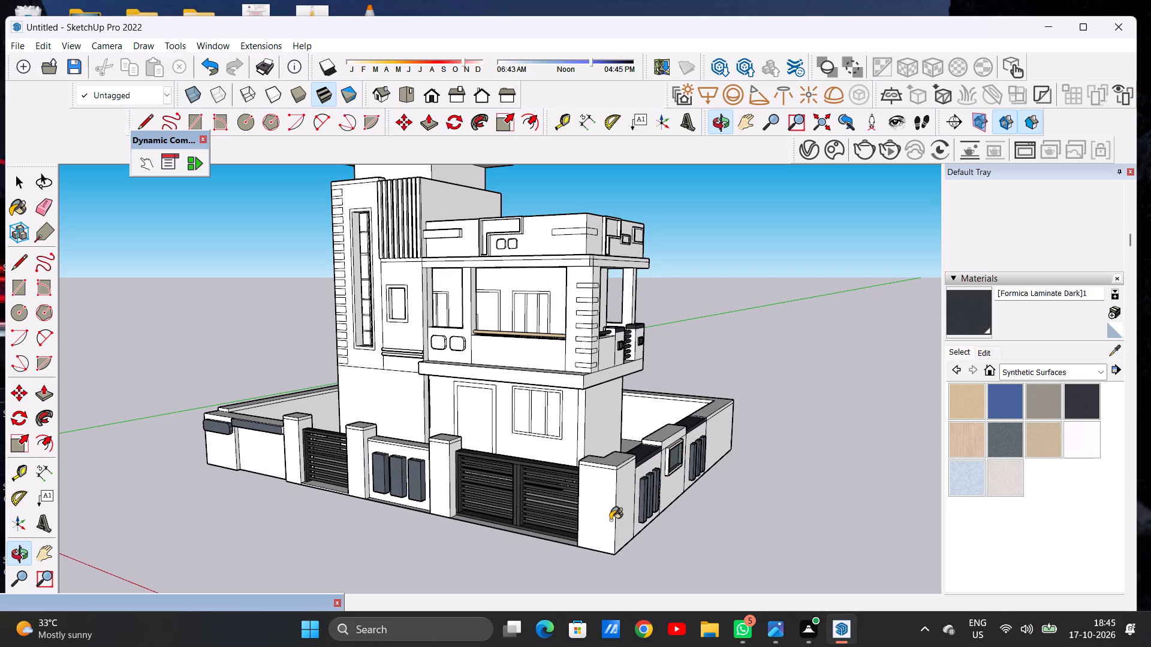
scroll(619, 476, "up", 15)
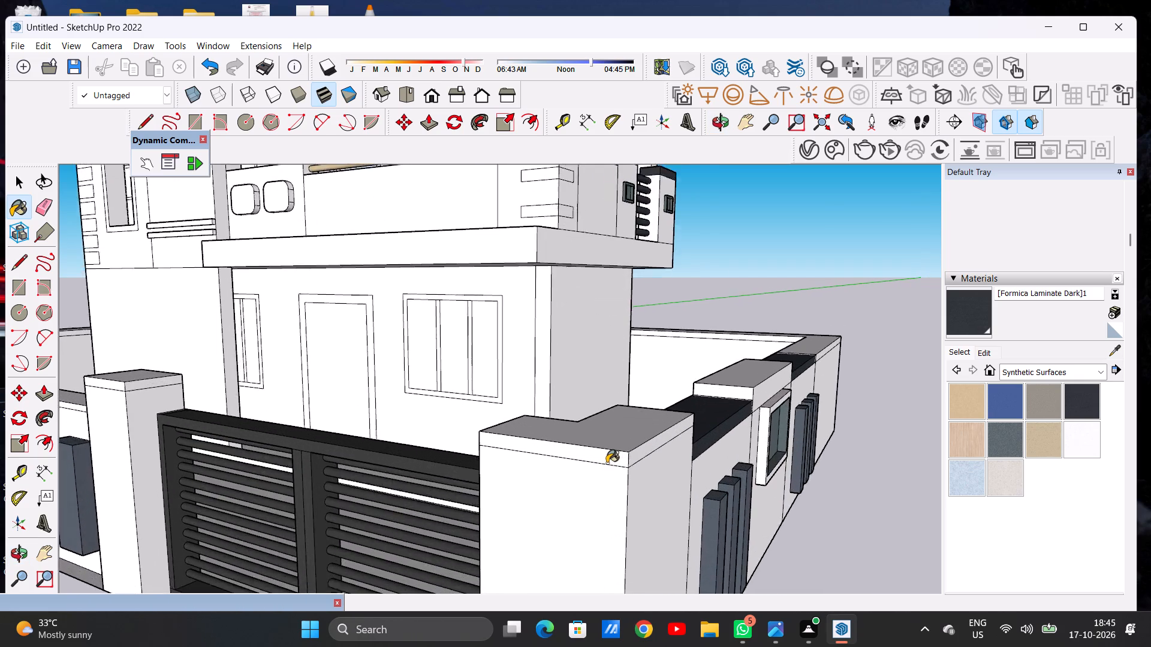
scroll(607, 463, "up", 4)
left_click(608, 458)
left_click(619, 432)
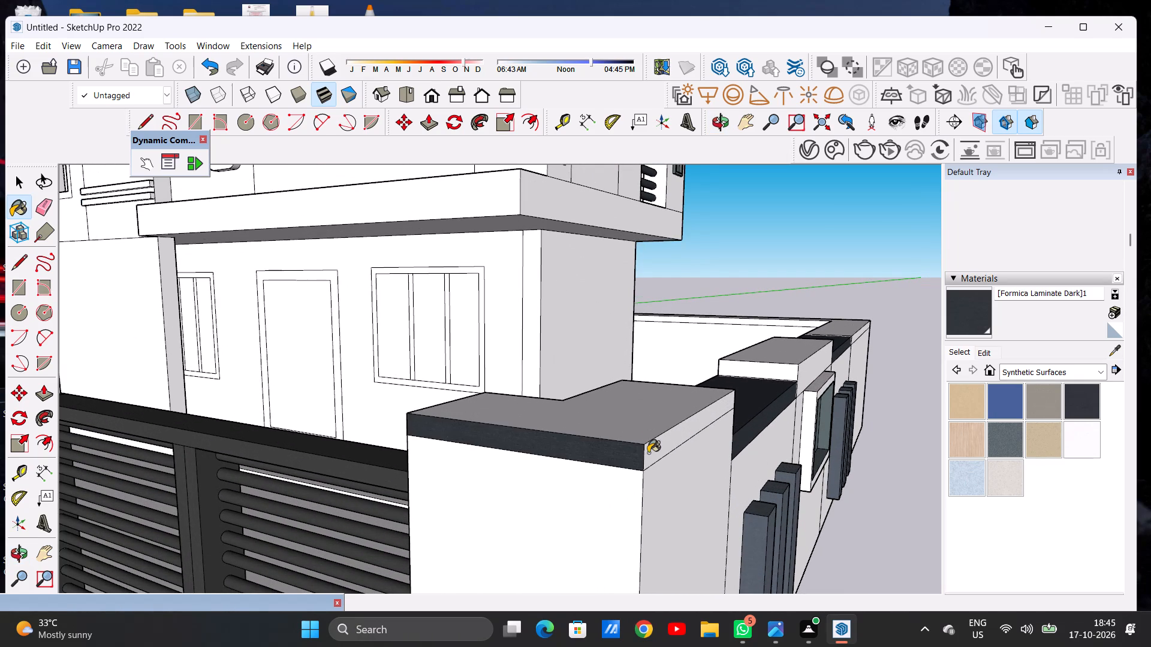
left_click(648, 453)
scroll(573, 439, "down", 7)
middle_click_drag(675, 442, 156, 464)
scroll(258, 410, "up", 3)
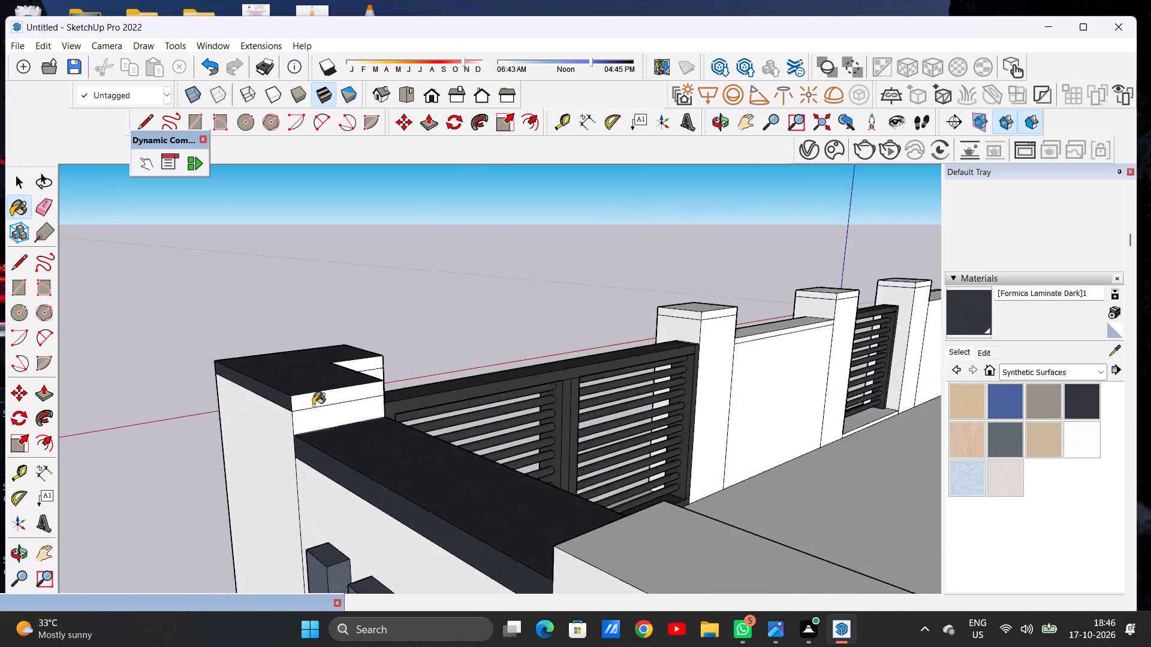
scroll(313, 405, "up", 10)
left_click(275, 399)
scroll(378, 418, "down", 5)
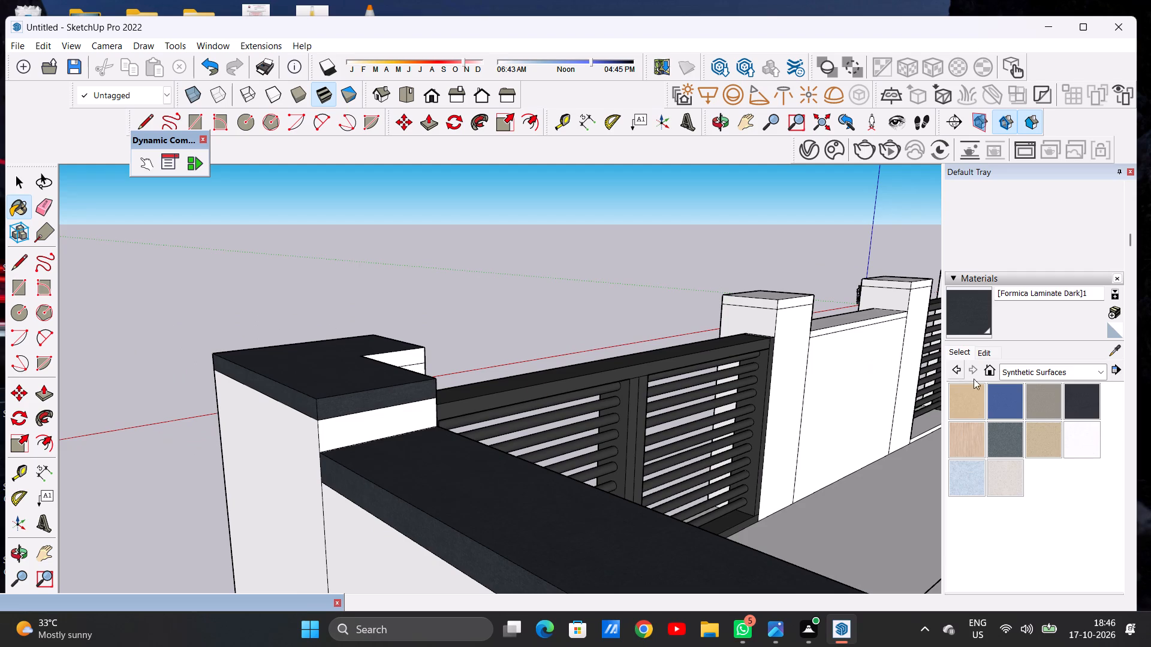
Increase the brightness of the Formica Laminate Dark material's colour slightly.
left_click(985, 350)
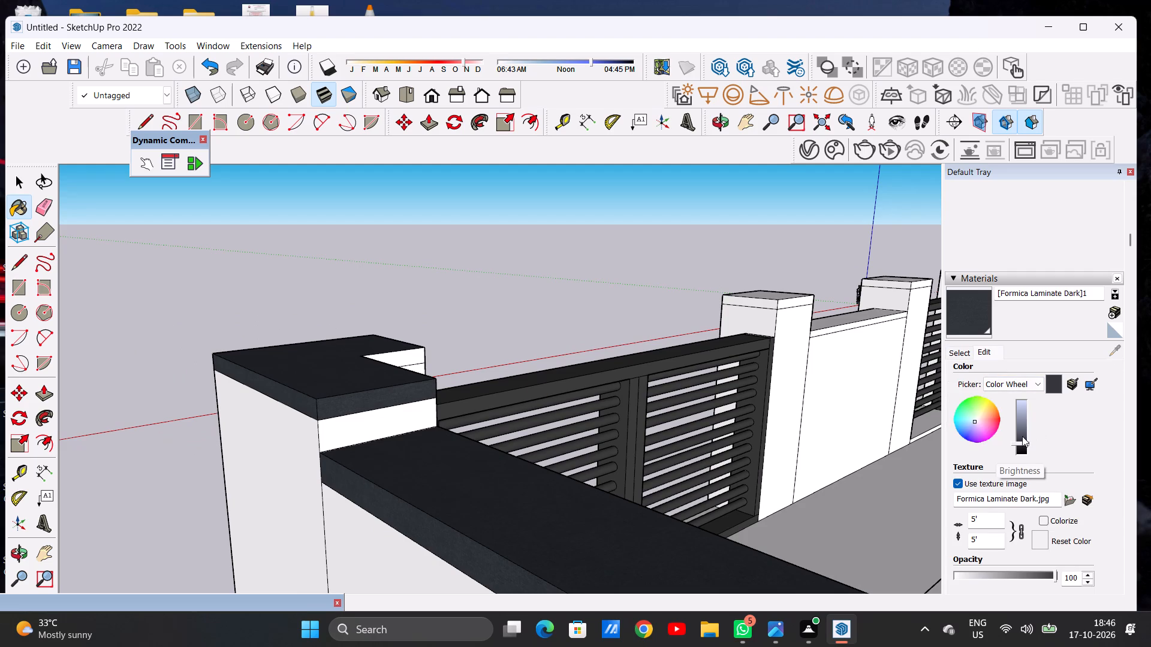
left_click(1022, 436)
Paint the gate-side edge and inner notch faces of the corner pillar's cap with the lightened Formica Laminate Dark.
scroll(472, 434, "down", 14)
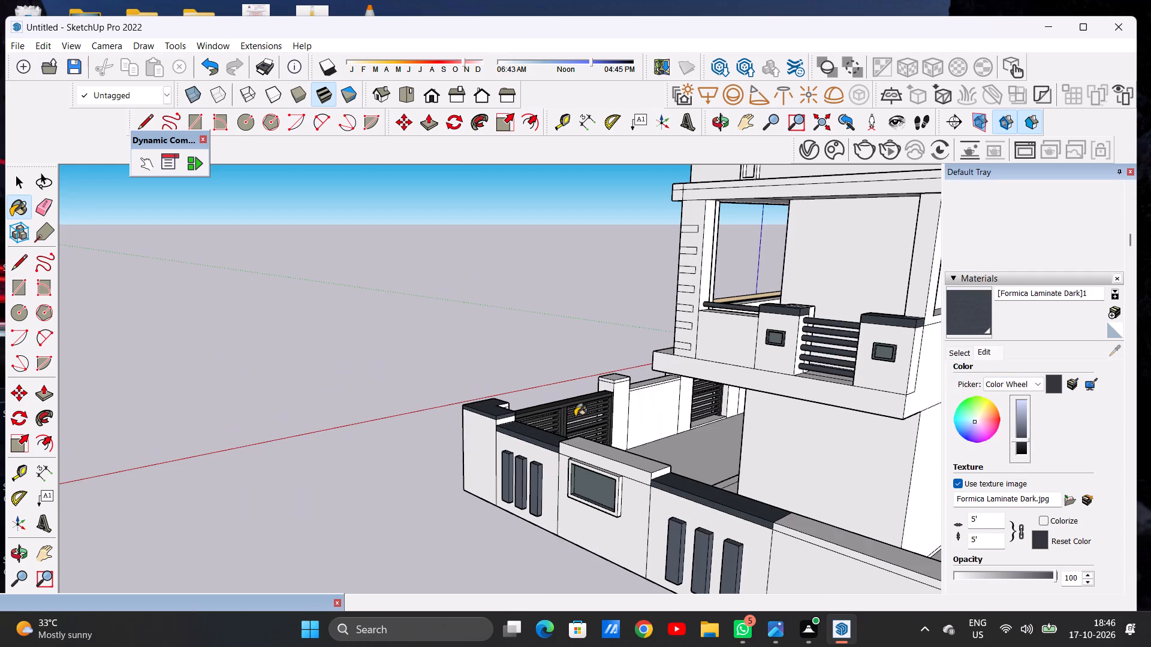
middle_click_drag(372, 431, 758, 437)
middle_click_drag(352, 427, 785, 425)
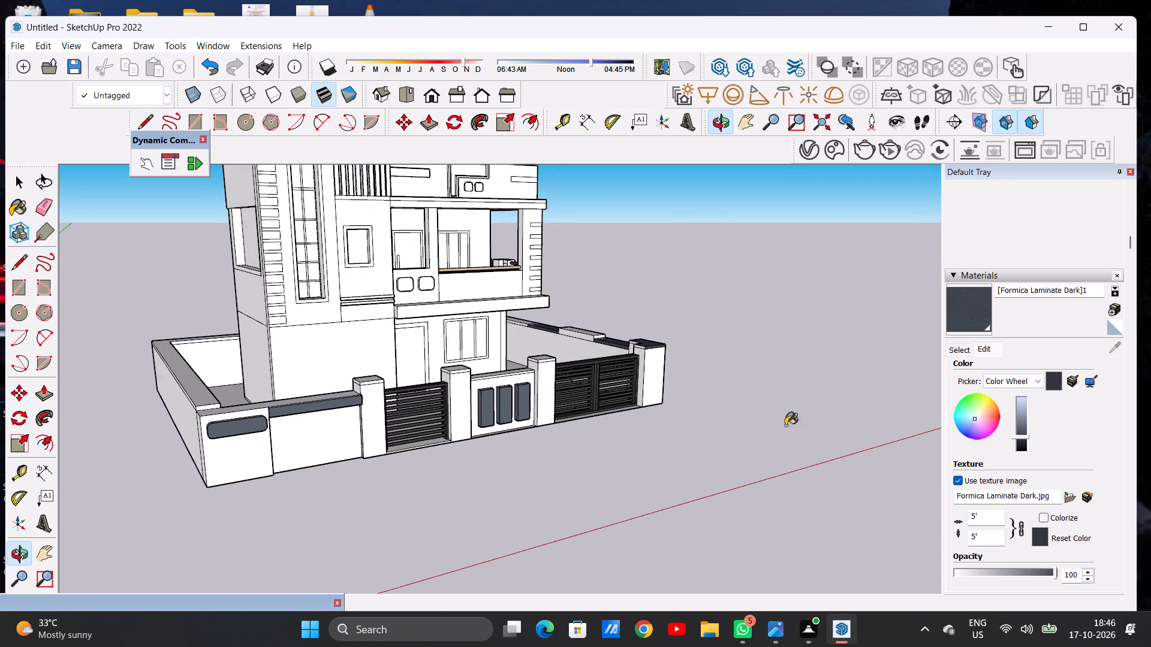
scroll(630, 371, "up", 14)
left_click(657, 312)
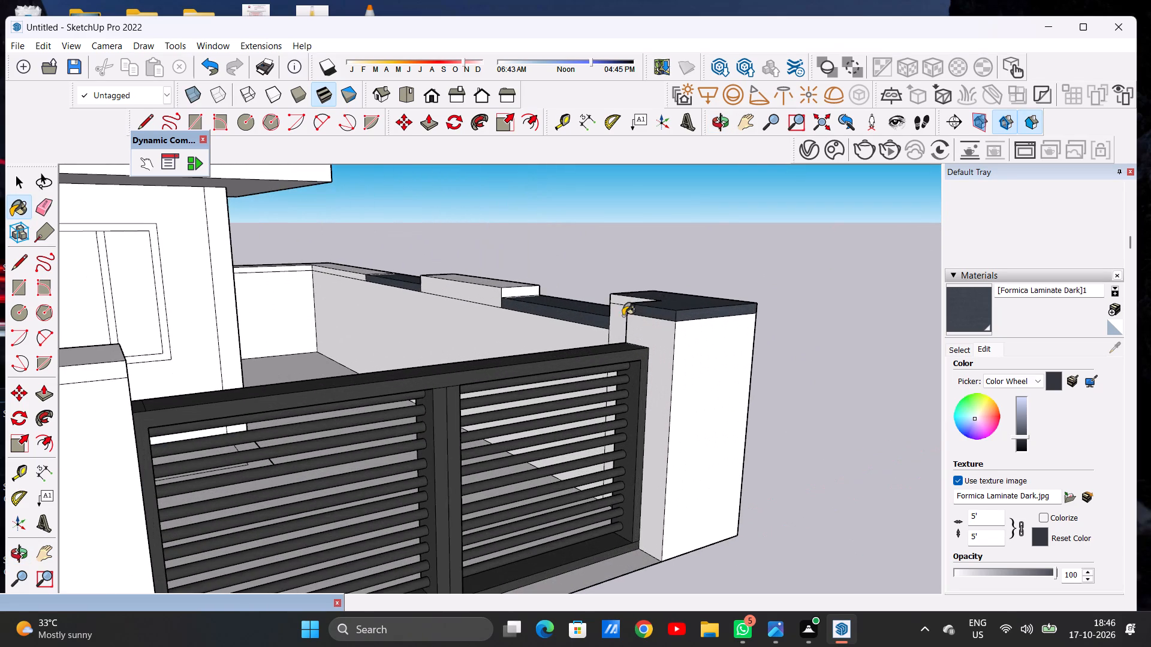
middle_click_drag(616, 324, 646, 387)
scroll(646, 387, "up", 1)
scroll(640, 282, "up", 6)
left_click(640, 279)
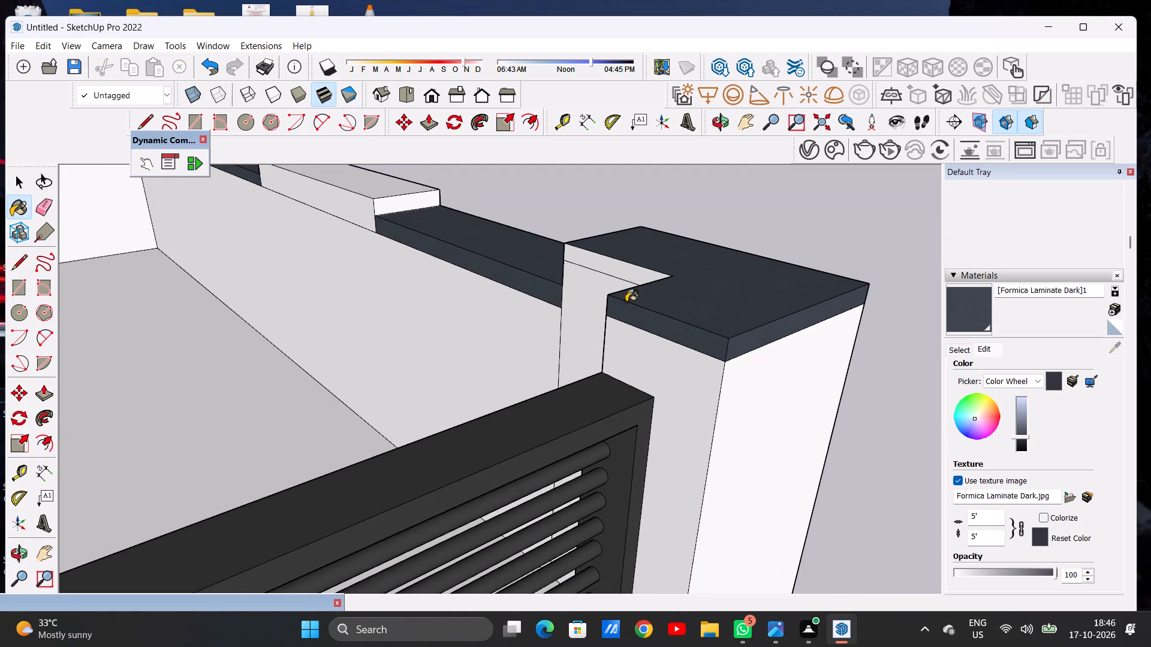
scroll(620, 323, "down", 15)
middle_click_drag(645, 335, 107, 397)
middle_click_drag(466, 413, 364, 413)
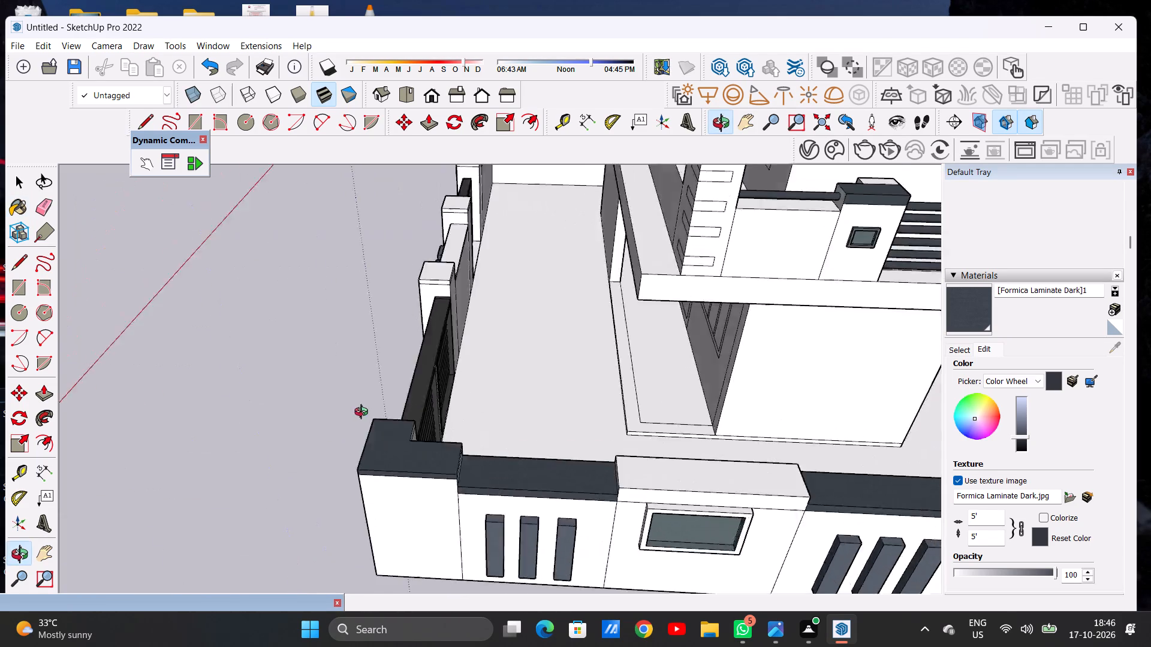
middle_click_drag(364, 413, 155, 398)
scroll(303, 382, "up", 15)
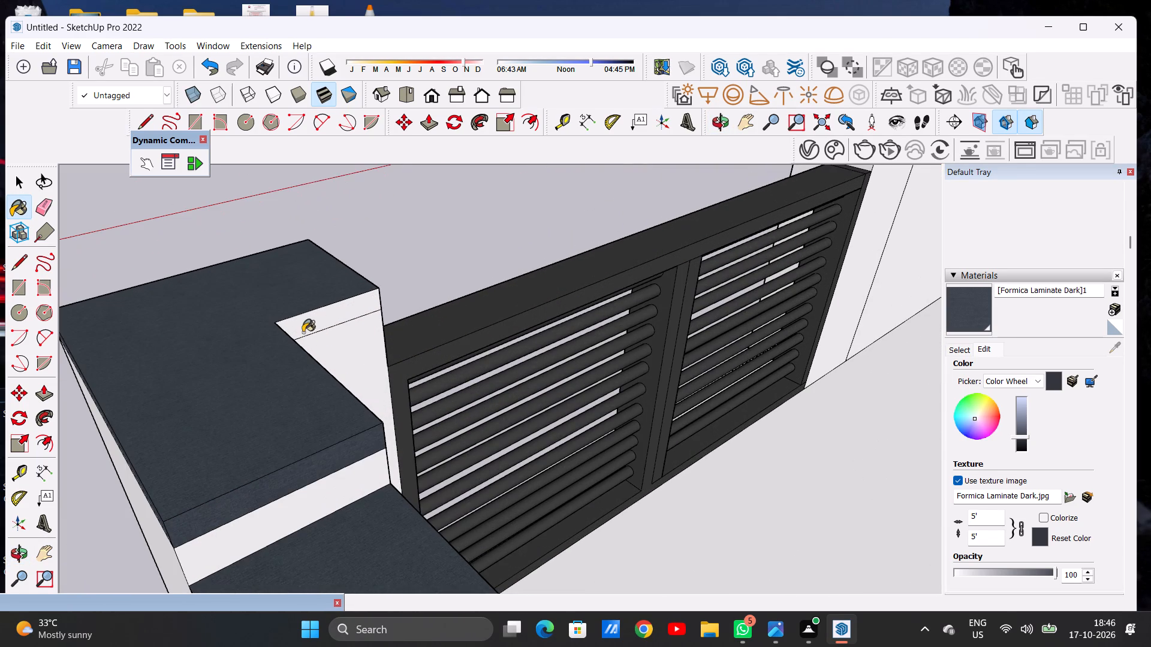
left_click(296, 327)
scroll(372, 454, "down", 13)
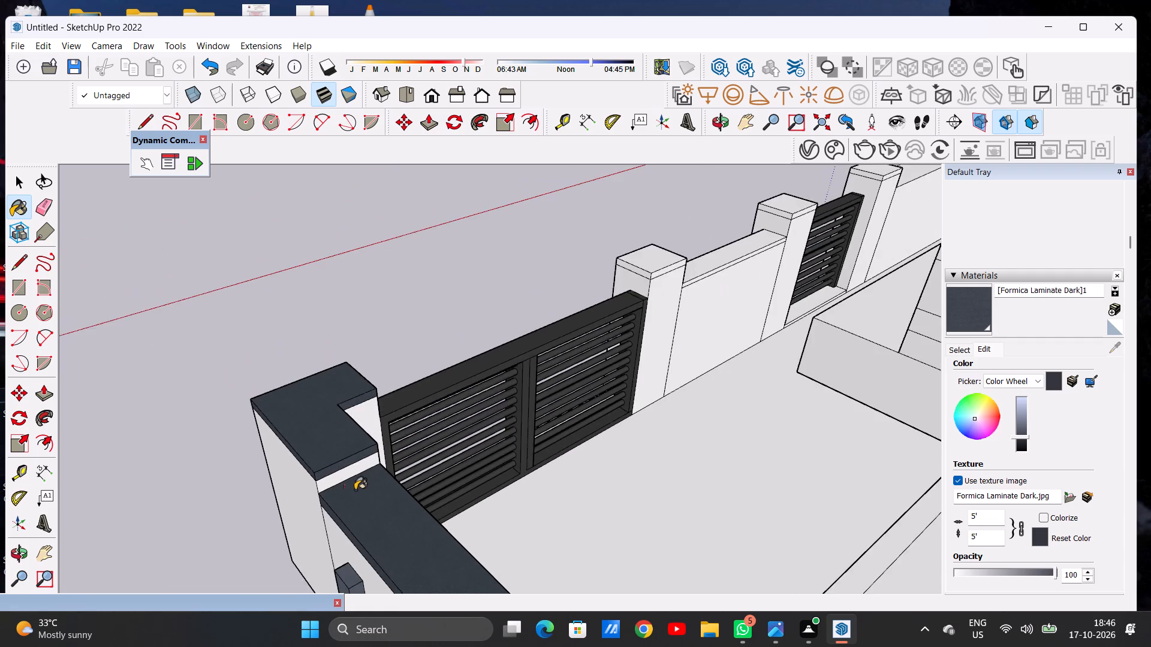
Paint the cap of the pillar between the large gate and the three-slat wall with Formica Laminate Dark.
middle_click_drag(352, 488, 599, 416)
scroll(369, 454, "down", 5)
middle_click_drag(439, 467, 562, 461)
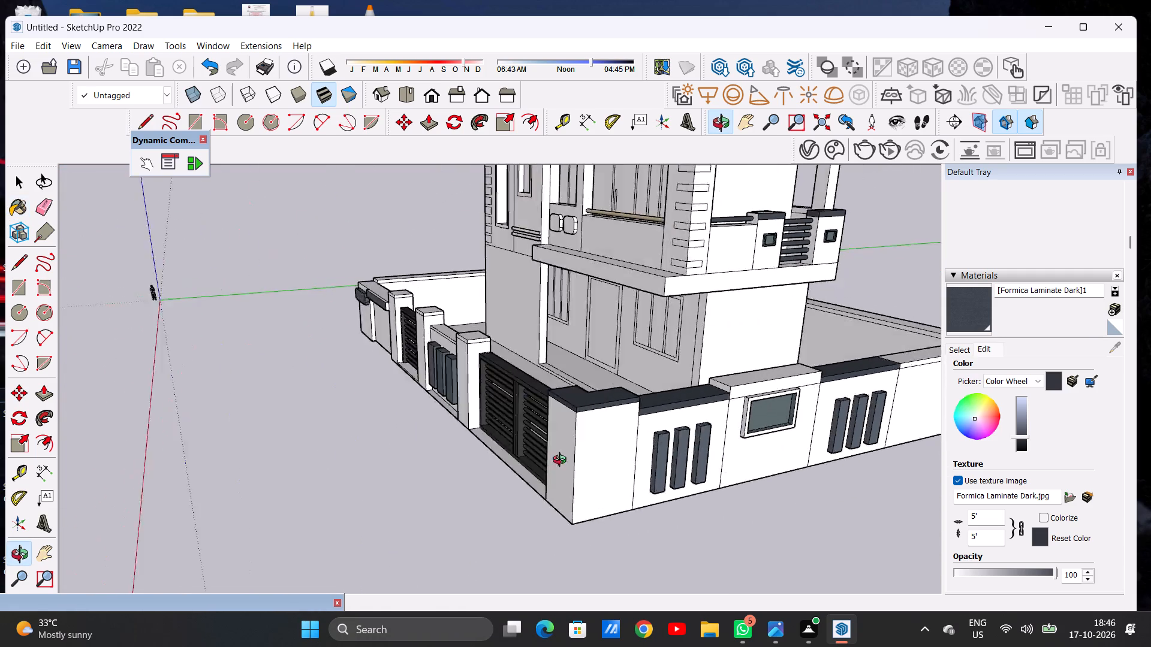
middle_click_drag(562, 461, 739, 460)
middle_click_drag(753, 460, 763, 458)
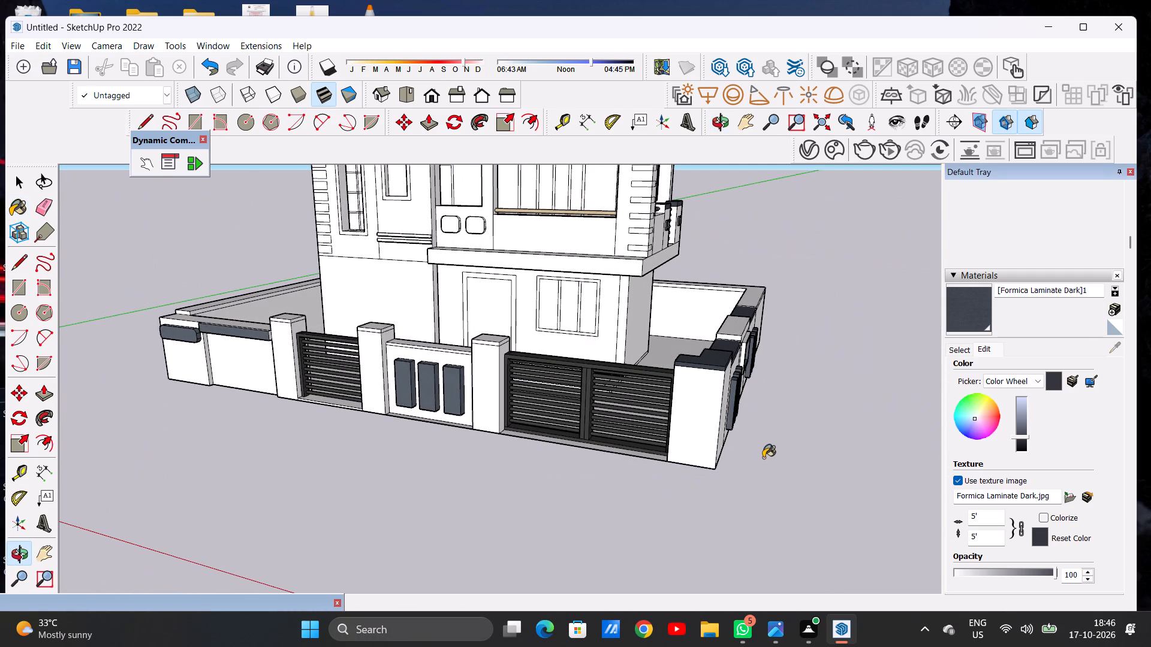
scroll(682, 455, "down", 5)
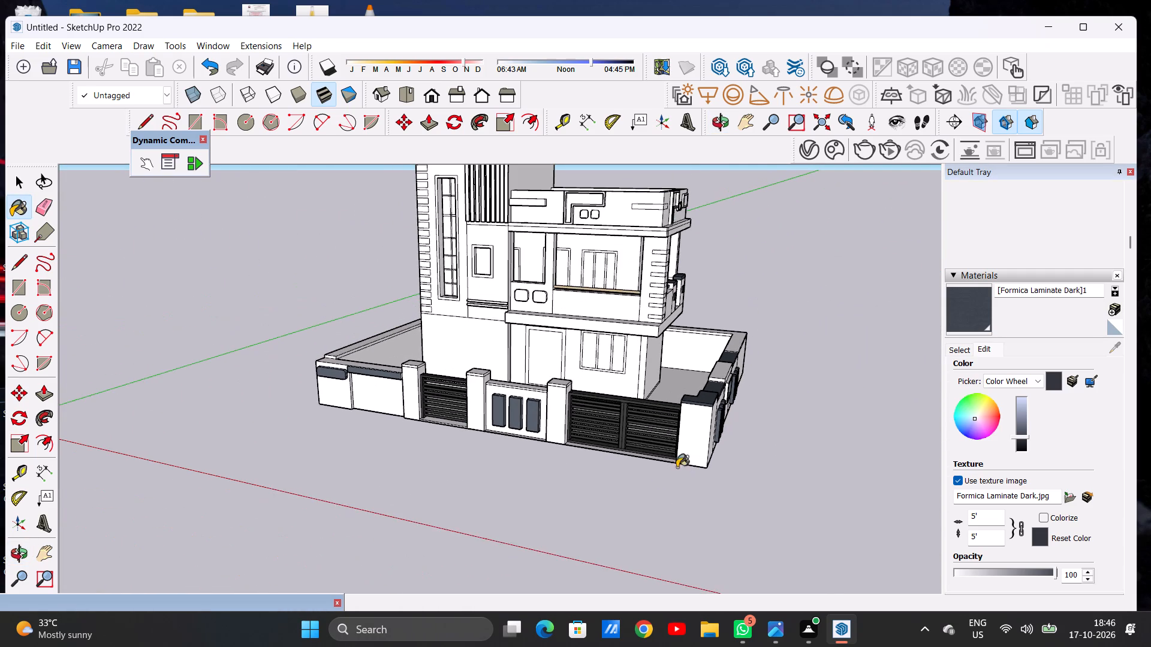
scroll(584, 402, "up", 6)
middle_click_drag(524, 399, 560, 338)
scroll(569, 345, "up", 7)
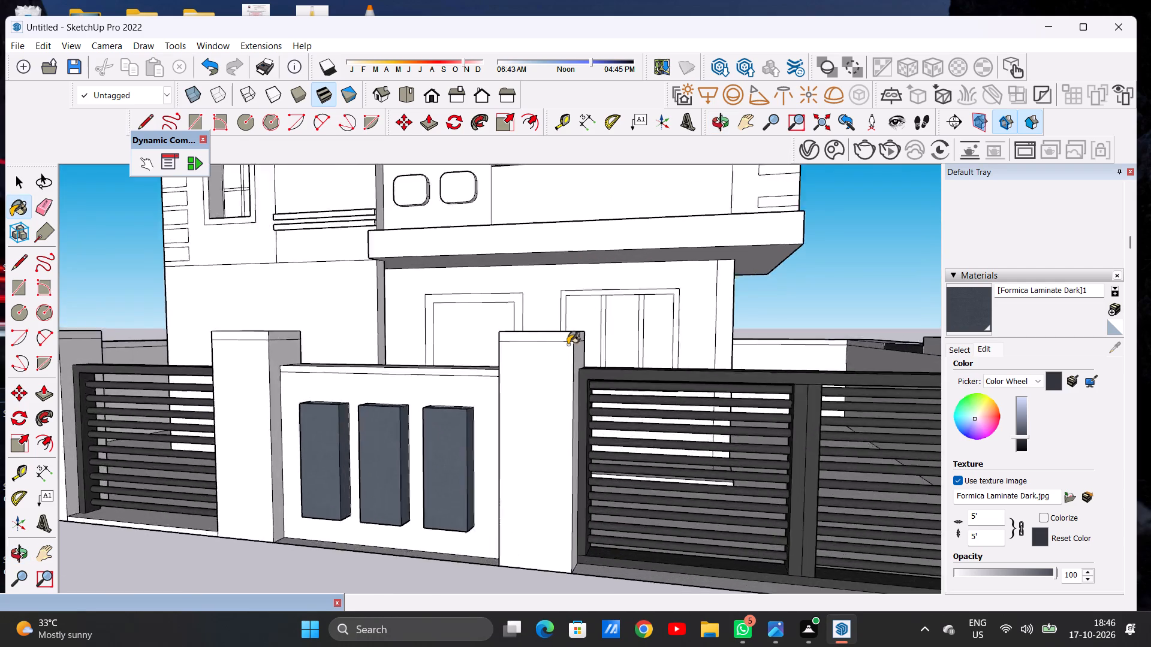
scroll(568, 344, "up", 8)
left_click(561, 332)
middle_click_drag(520, 346, 460, 445)
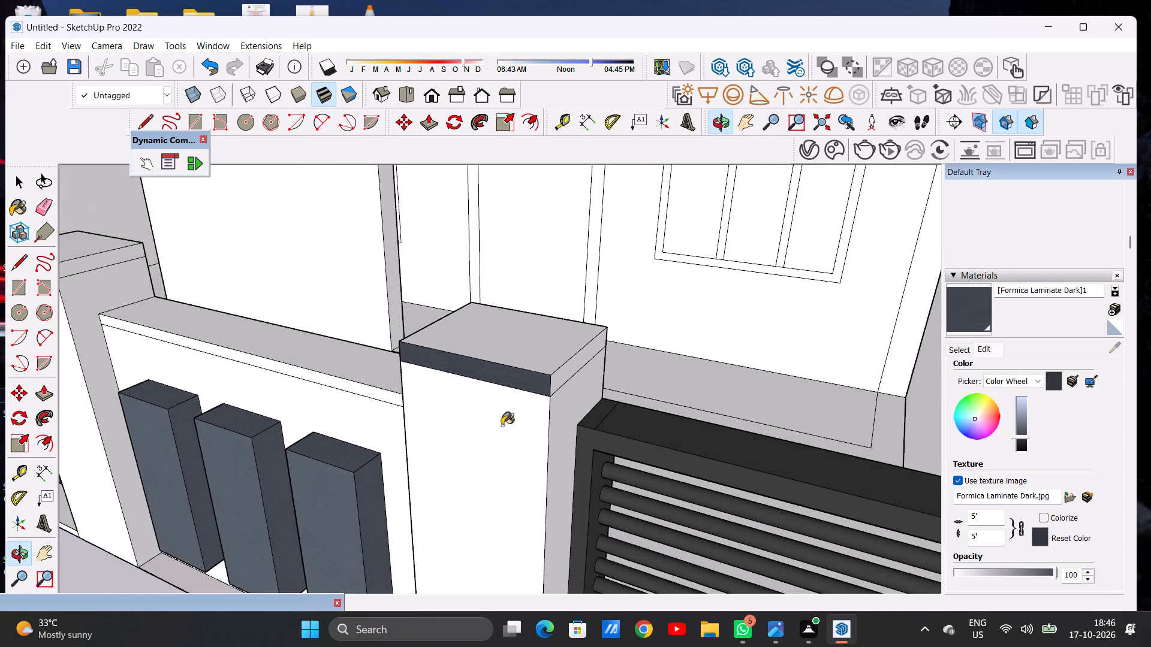
scroll(555, 382, "up", 6)
left_click(561, 375)
left_click(507, 327)
scroll(508, 362, "down", 2)
scroll(509, 370, "up", 1)
scroll(509, 371, "down", 3)
middle_click_drag(369, 390, 469, 399)
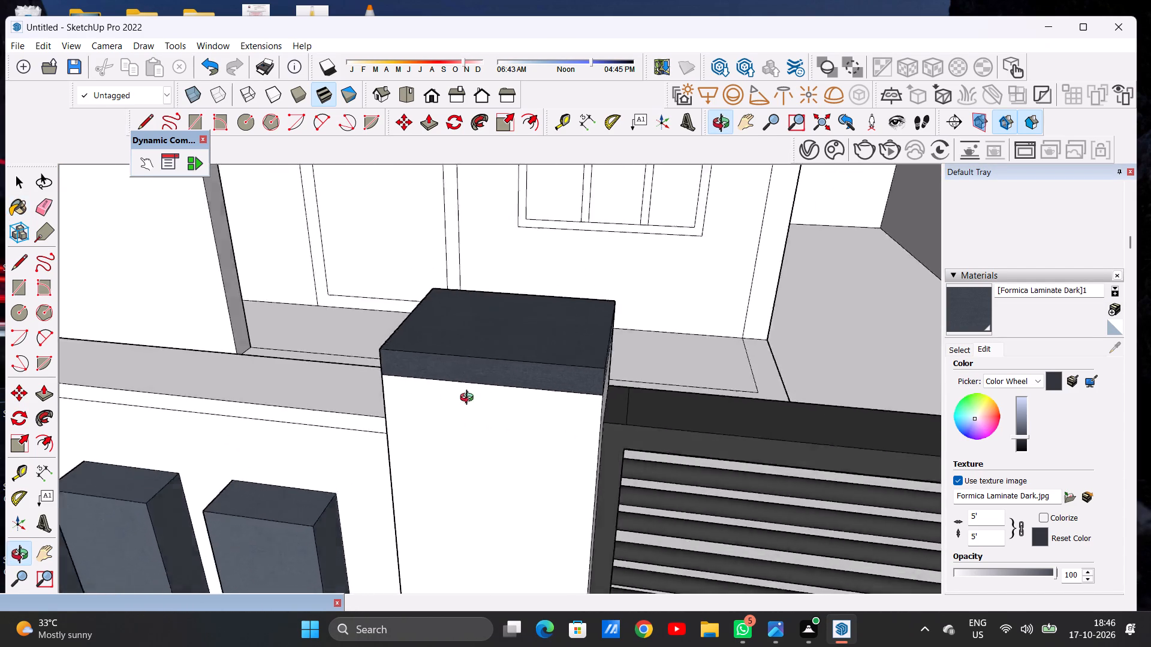
Paint the remaining side faces of the cap on the pillar between the three-panel wall and the double gate with Formica Laminate Dark.
middle_click_drag(469, 399, 716, 407)
scroll(561, 388, "up", 6)
left_click(556, 371)
scroll(411, 429, "down", 15)
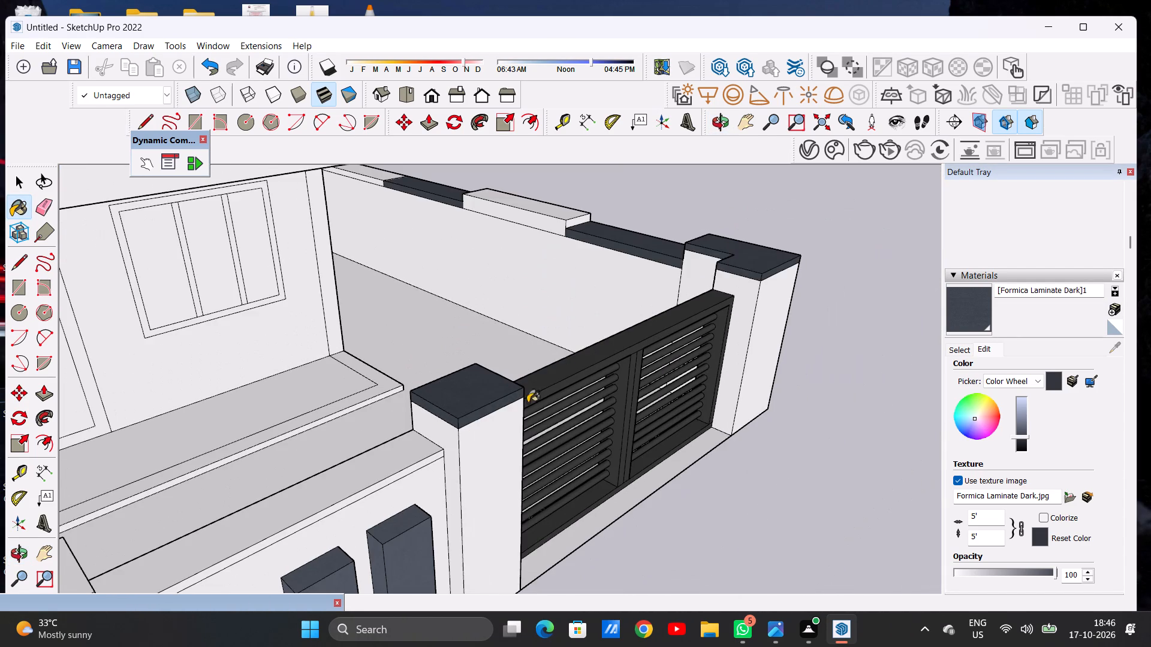
middle_click_drag(385, 426, 0, 492)
scroll(333, 329, "up", 5)
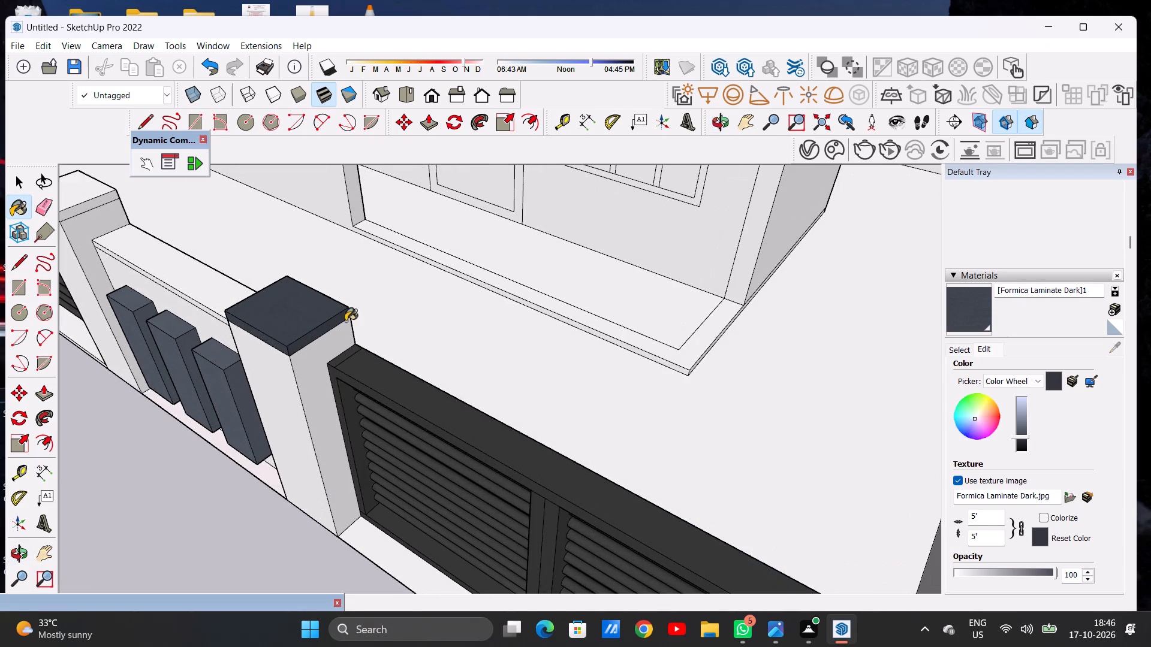
middle_click_drag(517, 312, 156, 326)
scroll(448, 192, "up", 9)
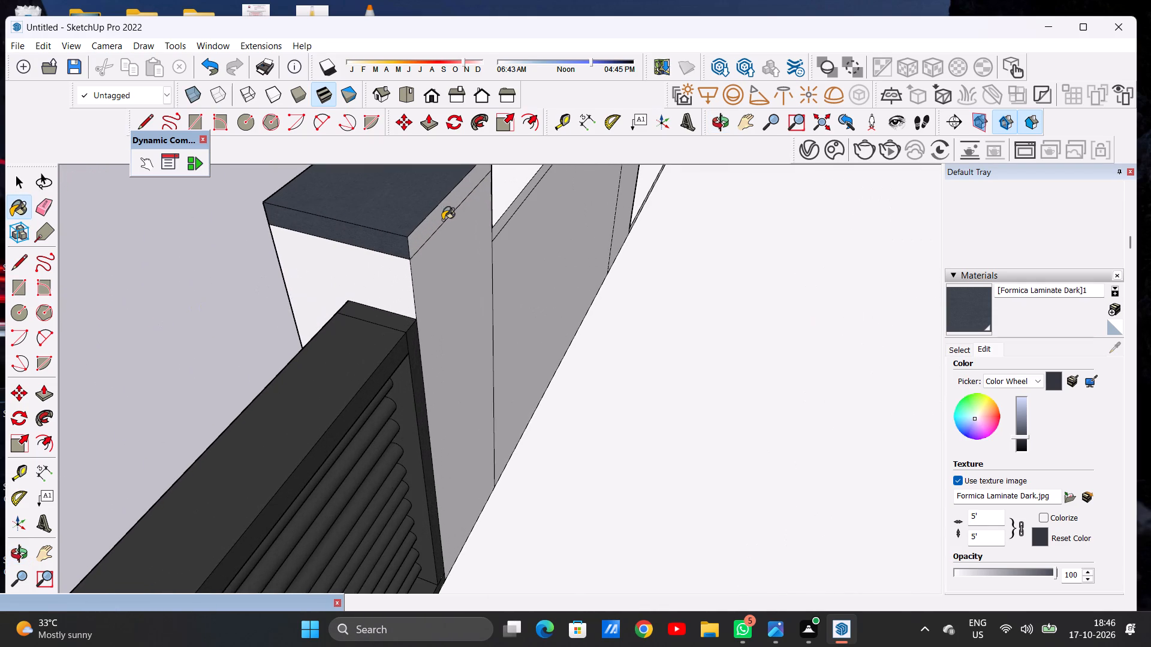
left_click(412, 244)
Paint the top, street-side and panel-side cap faces of the pillar between the small gate and three-panel wall with Formica Laminate Dark.
scroll(476, 292, "down", 20)
scroll(476, 292, "down", 5)
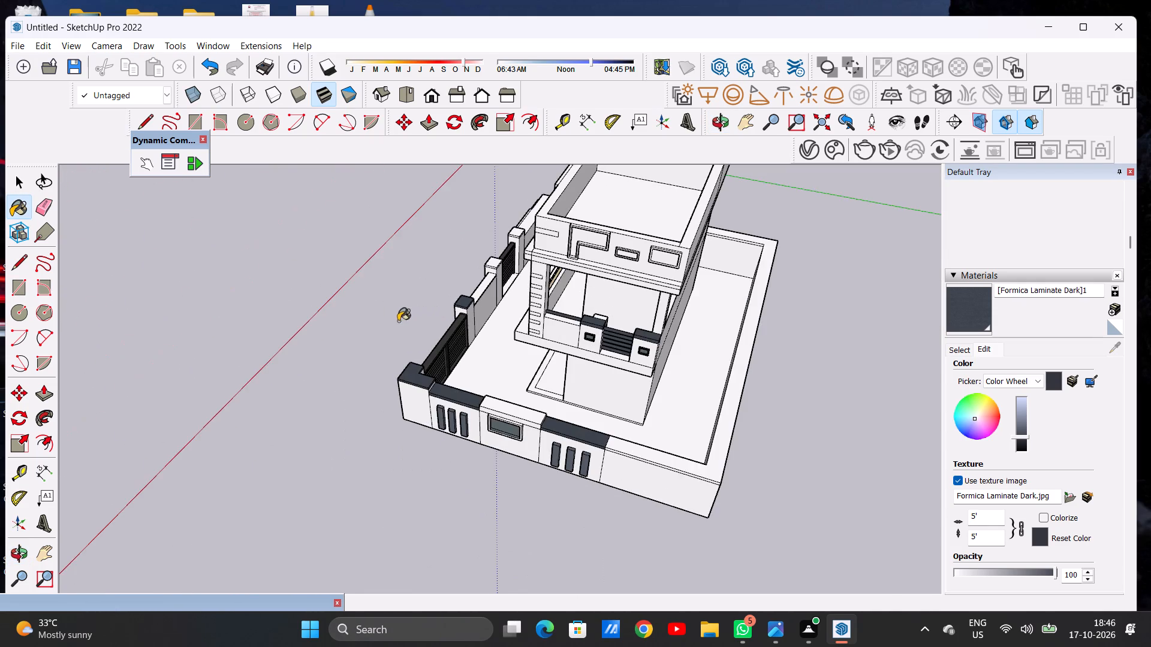
middle_click_drag(398, 321, 757, 315)
scroll(371, 352, "up", 7)
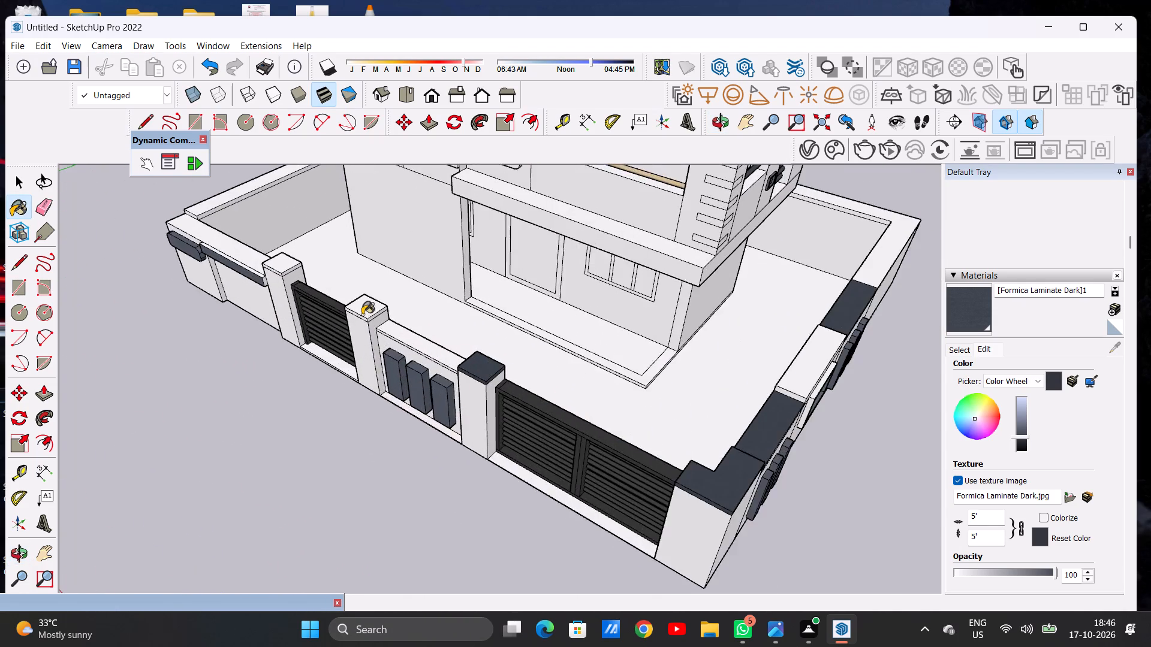
scroll(362, 315, "up", 8)
middle_click_drag(375, 332, 405, 299)
scroll(387, 305, "up", 15)
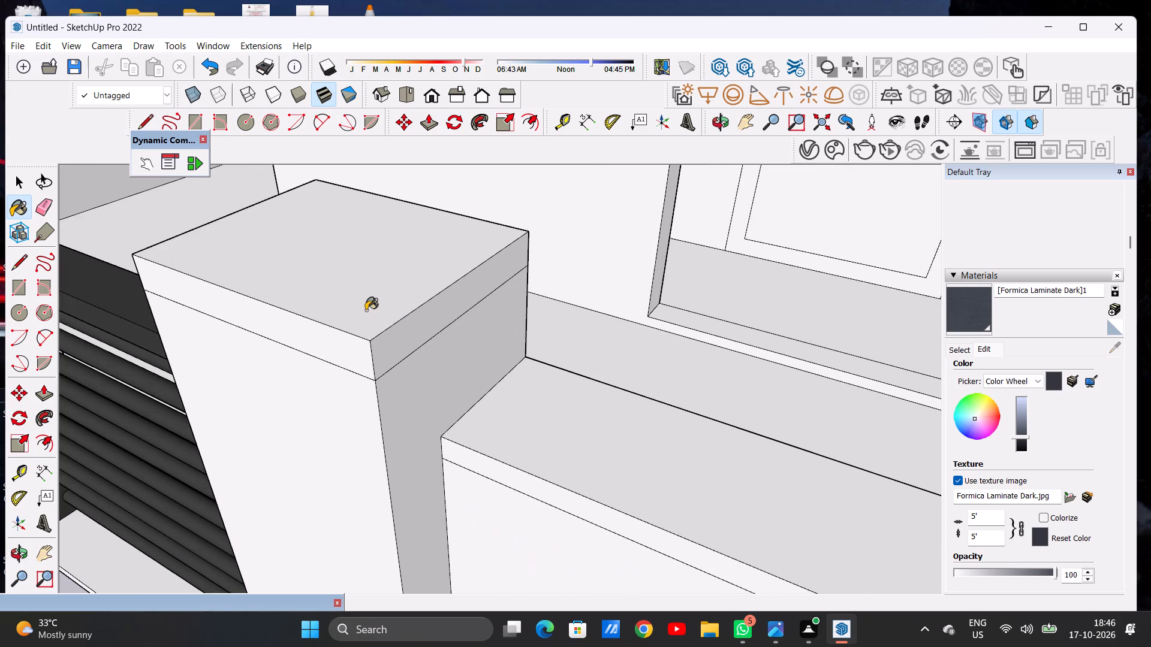
left_click(366, 310)
left_click(389, 346)
left_click(365, 347)
Apply Formica Laminate Dark to the gate-side and house-side faces of that same middle pillar's cap.
scroll(402, 344, "down", 8)
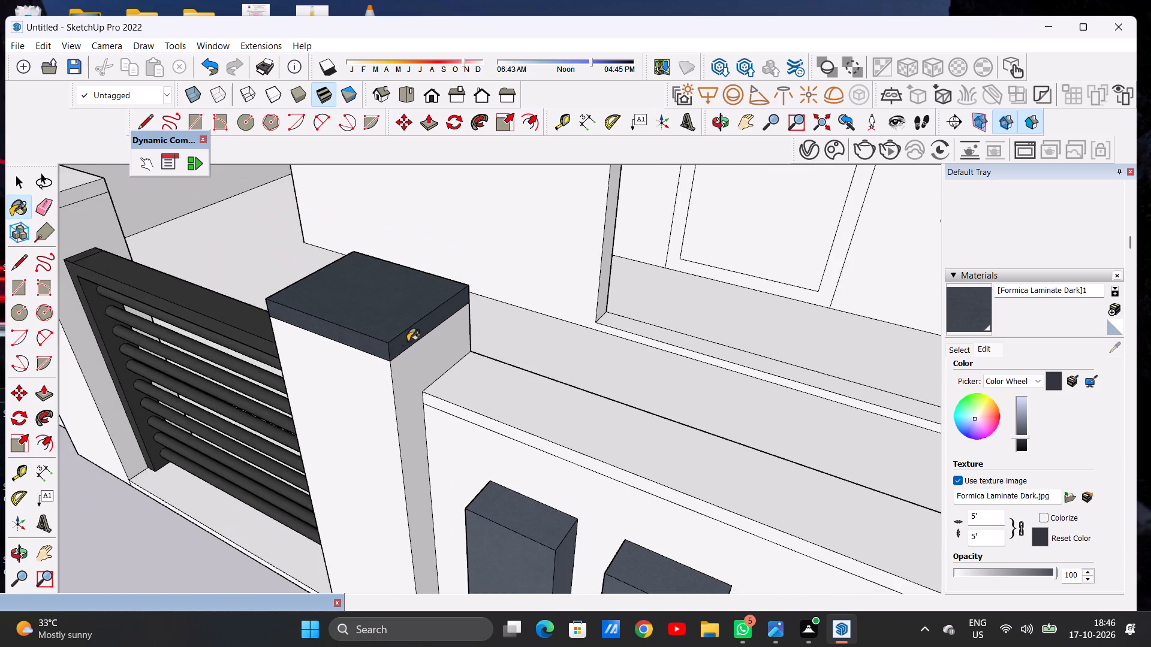
scroll(408, 341, "down", 14)
middle_click_drag(330, 356, 766, 289)
scroll(502, 370, "up", 3)
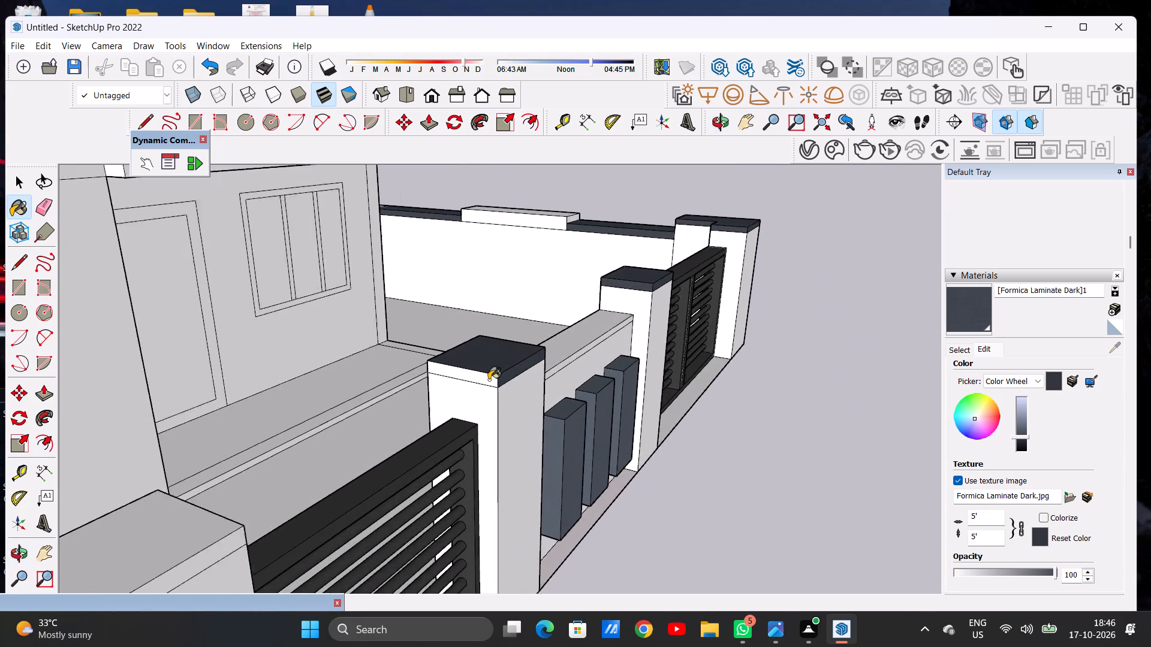
scroll(489, 380, "up", 5)
scroll(489, 380, "down", 1)
scroll(489, 380, "up", 5)
left_click(488, 380)
scroll(471, 353, "down", 10)
middle_click_drag(354, 358, 510, 359)
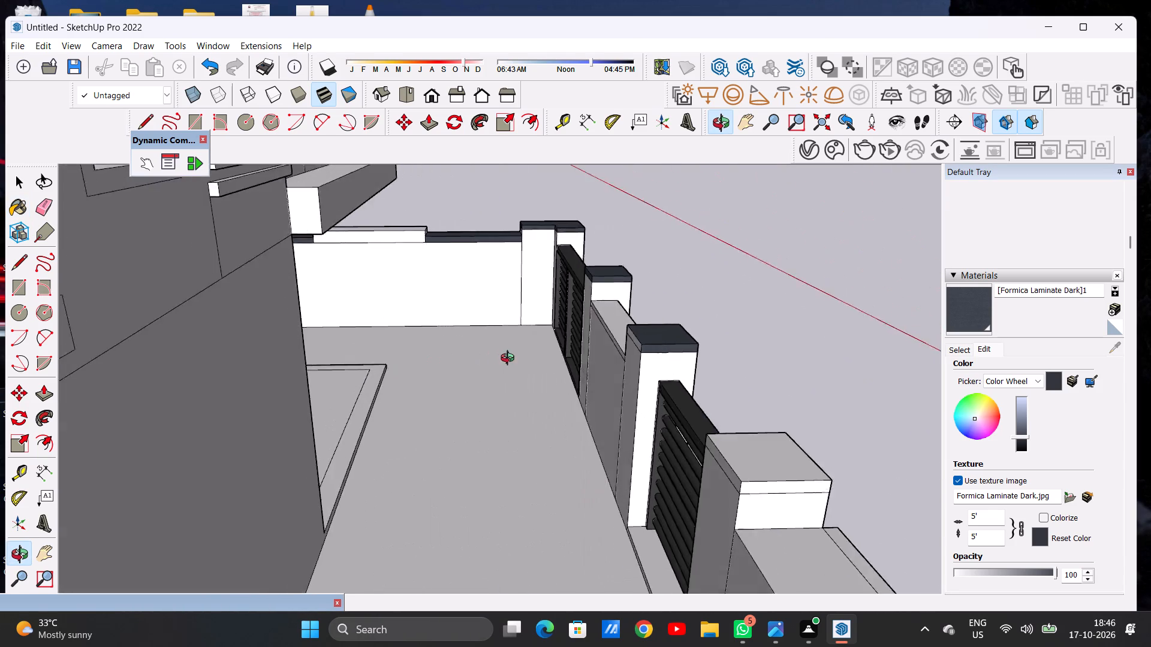
middle_click_drag(510, 359, 551, 359)
scroll(686, 337, "up", 9)
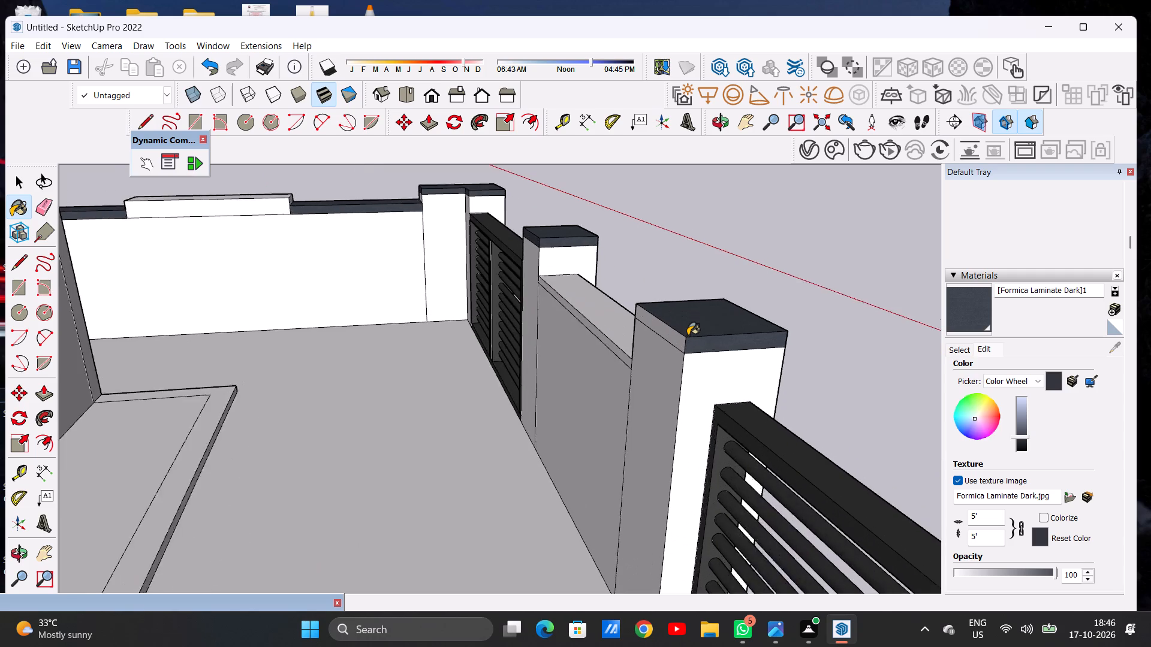
scroll(688, 335, "up", 3)
left_click(668, 345)
Paint the top, street-side and gate-side cap faces of the pillar on the small gate's other side with Formica Laminate Dark.
scroll(538, 367, "down", 16)
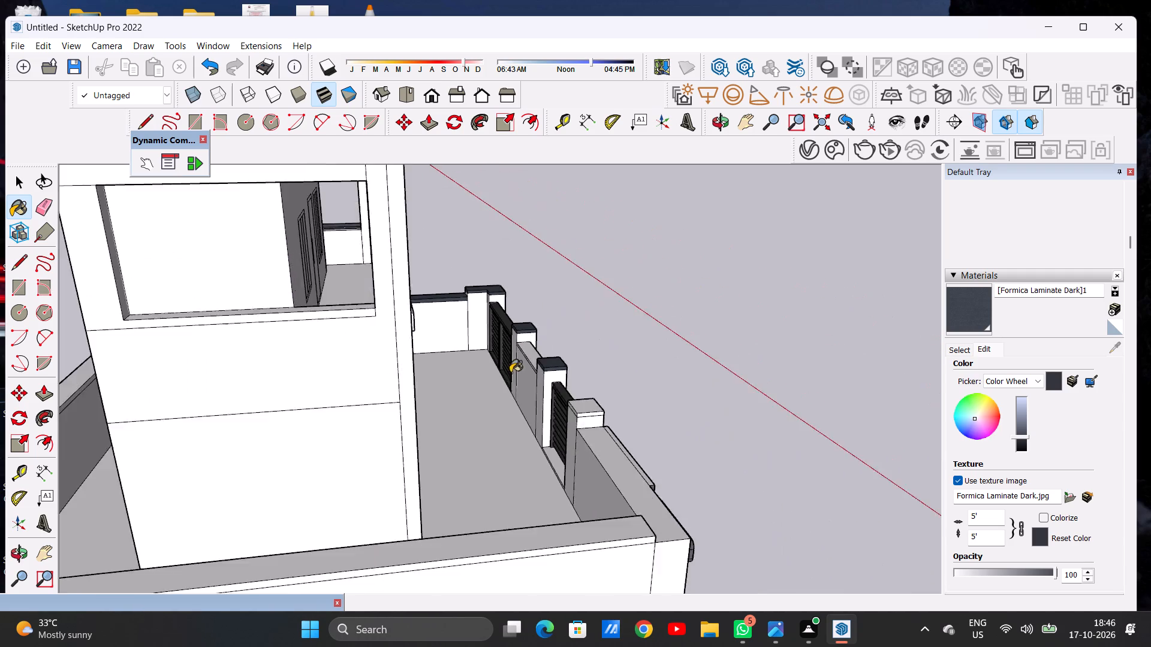
scroll(510, 373, "down", 6)
middle_click_drag(601, 383, 188, 382)
scroll(430, 371, "up", 3)
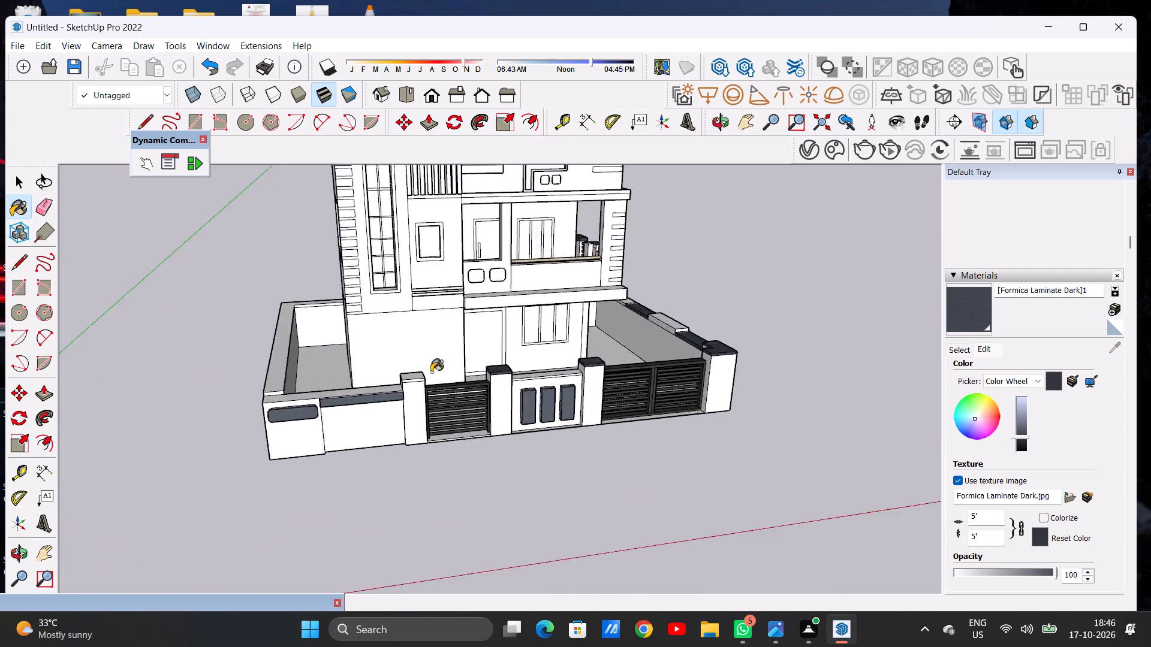
scroll(431, 372, "up", 5)
middle_click_drag(423, 394, 330, 395)
scroll(343, 371, "up", 11)
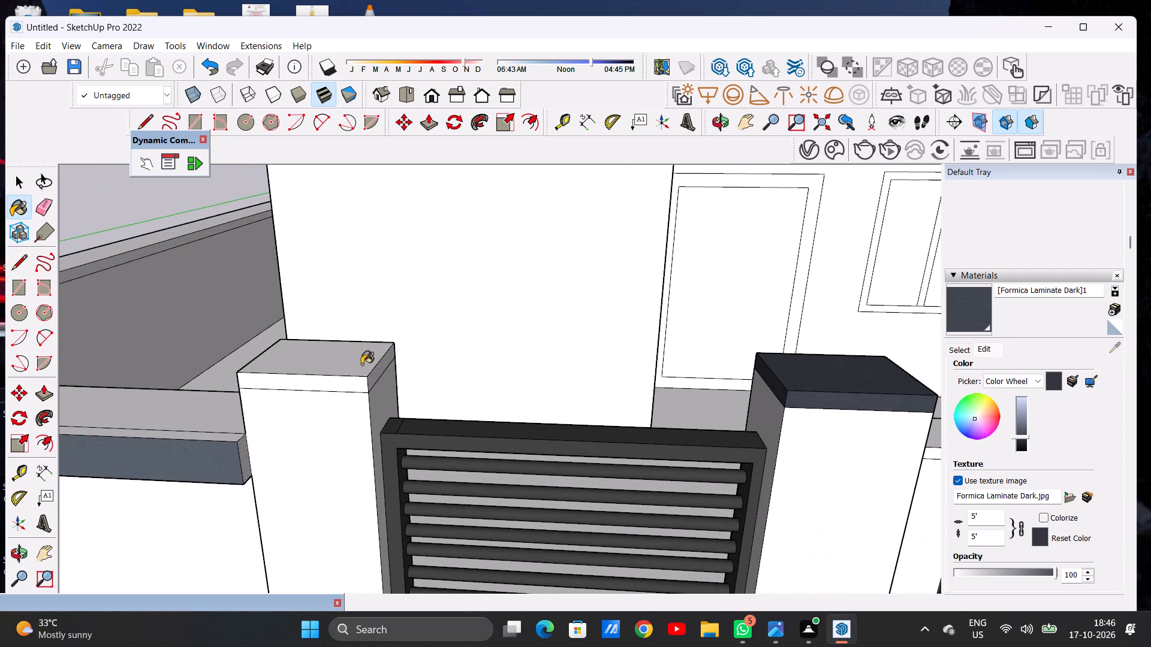
left_click(343, 365)
scroll(351, 383, "up", 6)
left_click(351, 383)
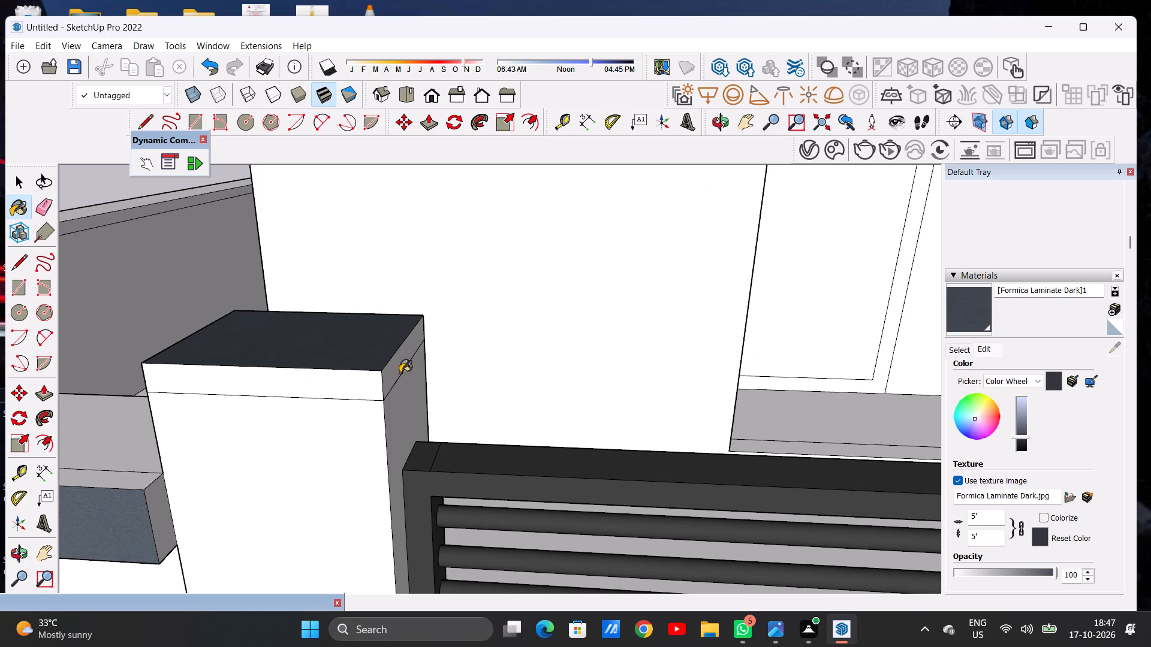
left_click(391, 376)
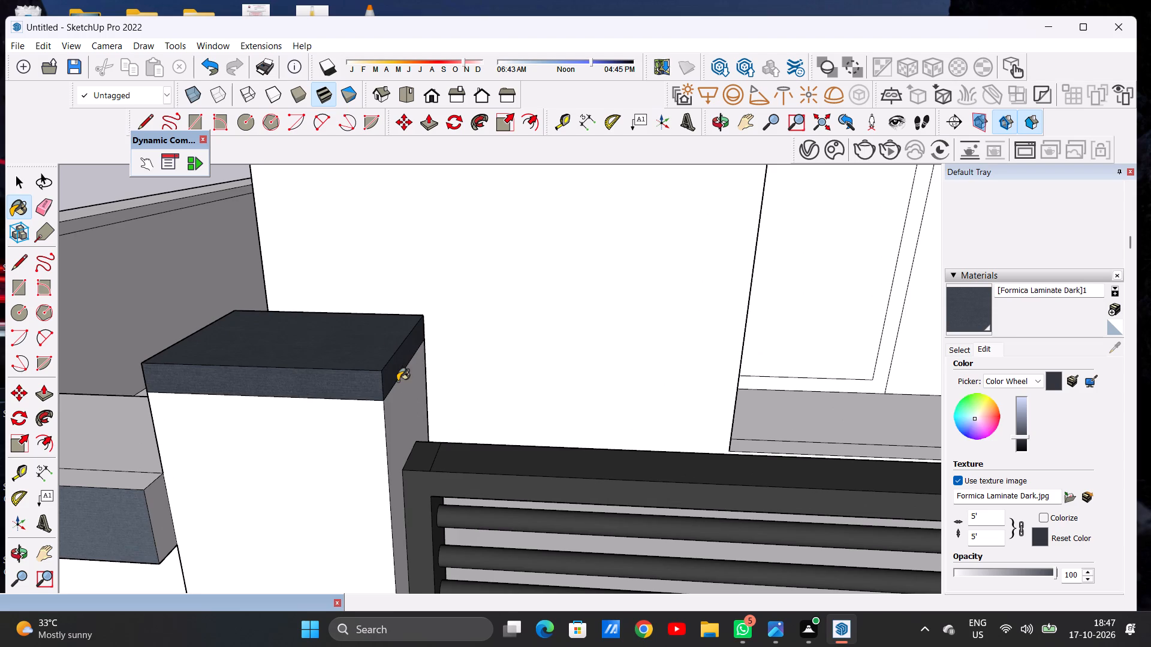
Paint that pillar cap's side face pointing away from the small gate with Formica Laminate Dark.
scroll(376, 377, "down", 7)
middle_click_drag(273, 394, 627, 337)
scroll(514, 394, "up", 4)
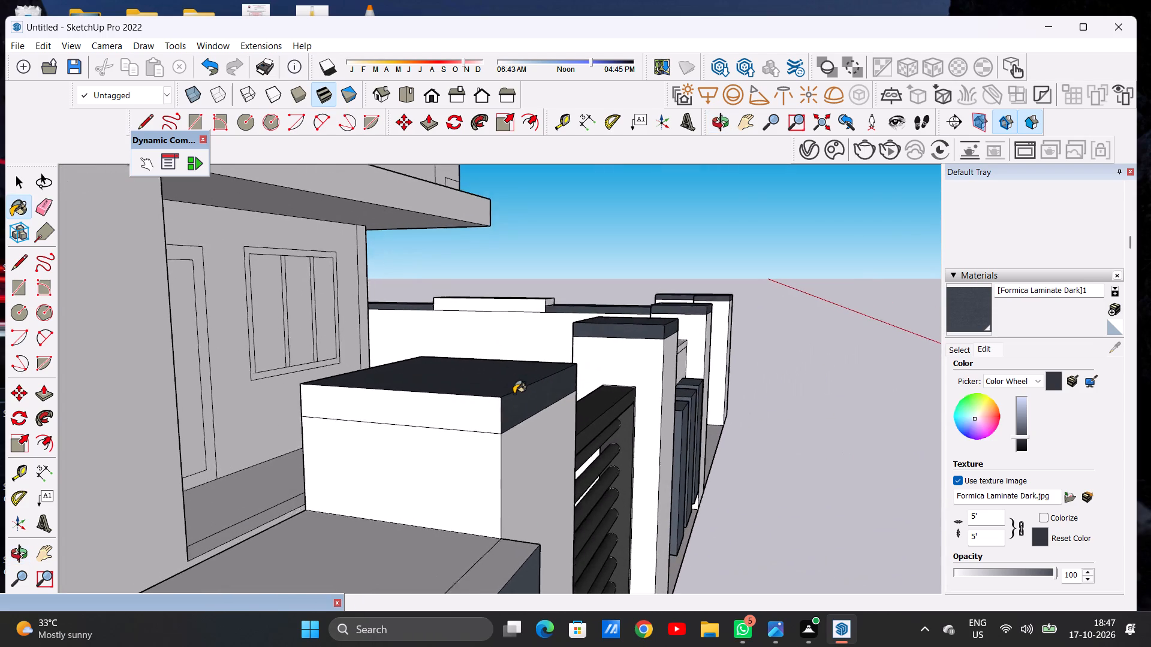
scroll(514, 394, "up", 2)
scroll(475, 428, "up", 5)
left_click(469, 394)
Paint the house-side face of the same pillar's cap with Formica Laminate Dark.
scroll(430, 436, "down", 11)
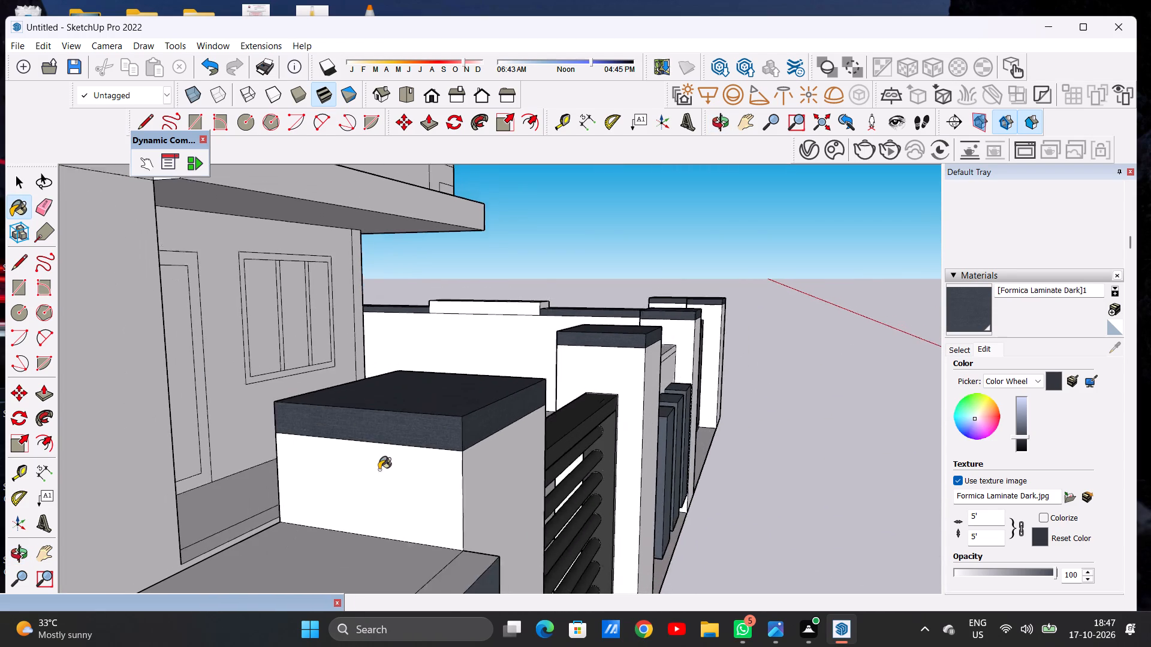
scroll(379, 470, "down", 11)
middle_click_drag(589, 410, 662, 346)
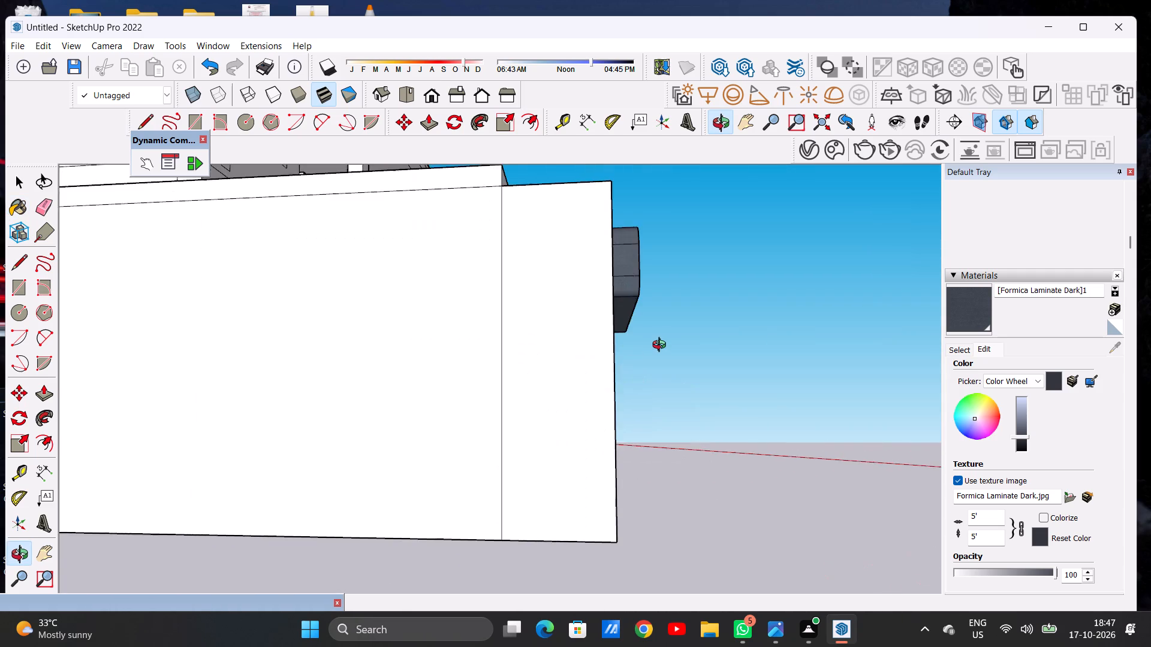
middle_click_drag(662, 346, 164, 461)
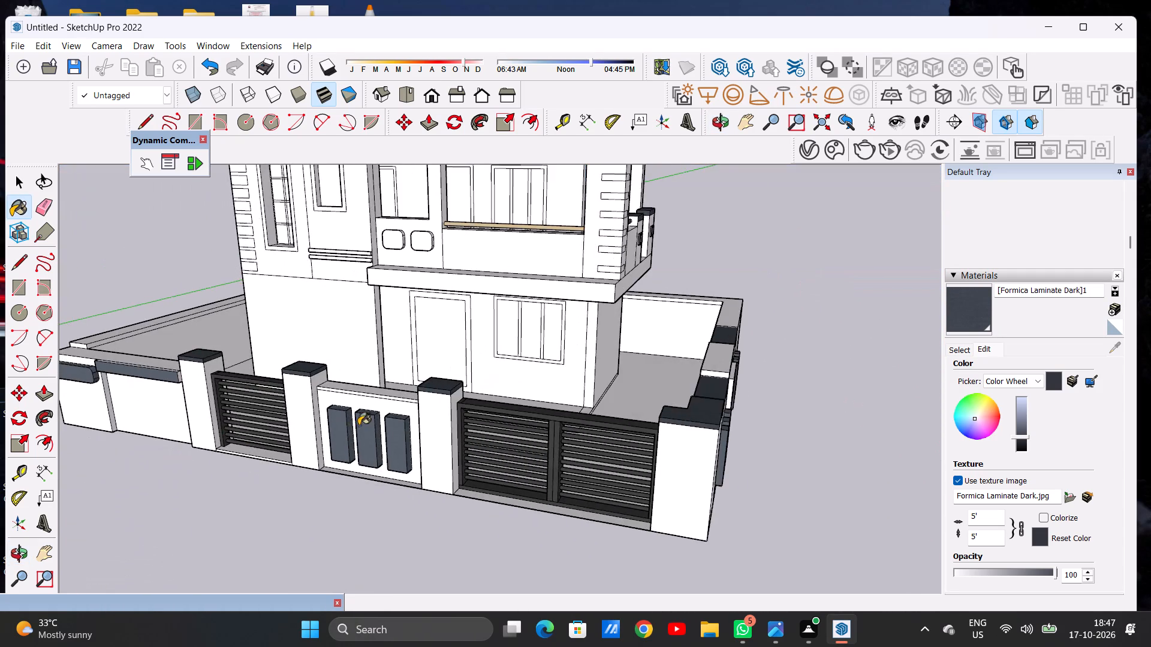
scroll(369, 425, "down", 6)
scroll(309, 399, "up", 6)
middle_click_drag(351, 367, 84, 375)
scroll(387, 302, "up", 2)
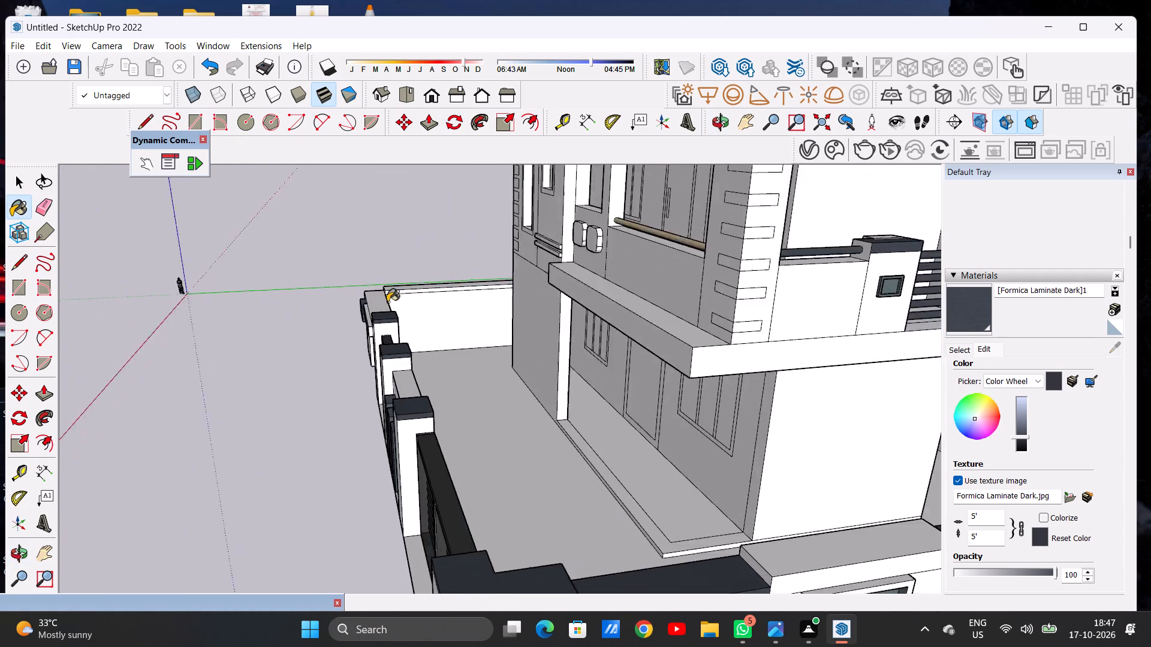
scroll(387, 302, "up", 9)
middle_click_drag(367, 329, 317, 332)
scroll(314, 310, "up", 6)
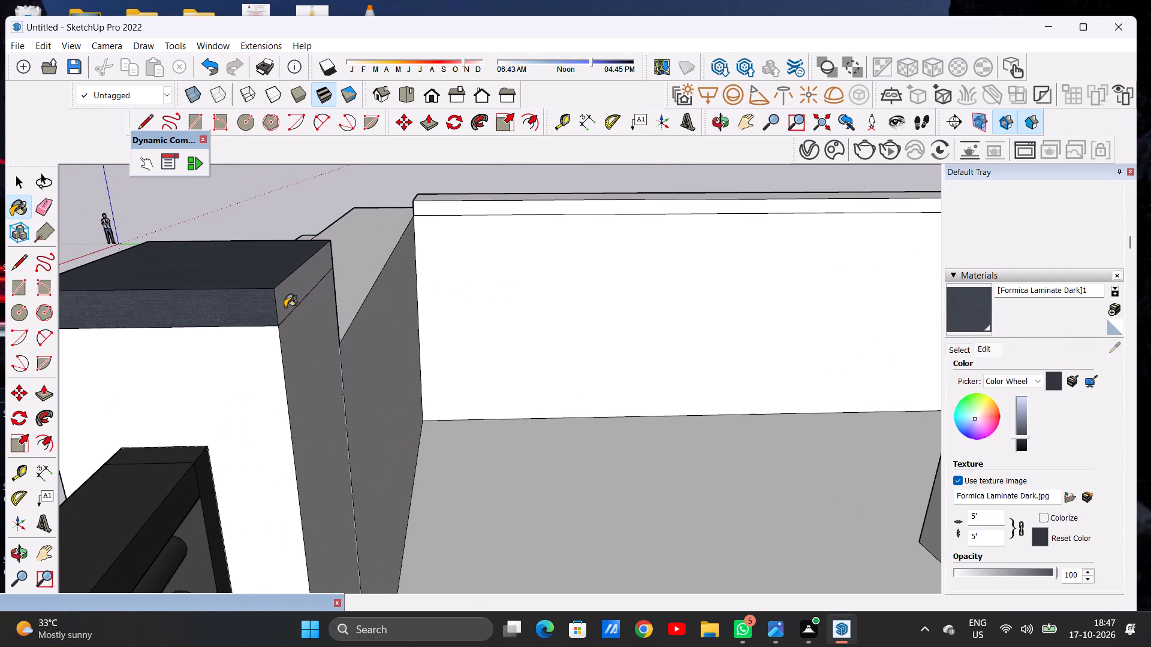
scroll(285, 307, "up", 5)
left_click(285, 307)
Examine the painted pillar caps and the front boundary wall from several angles.
scroll(368, 328, "down", 17)
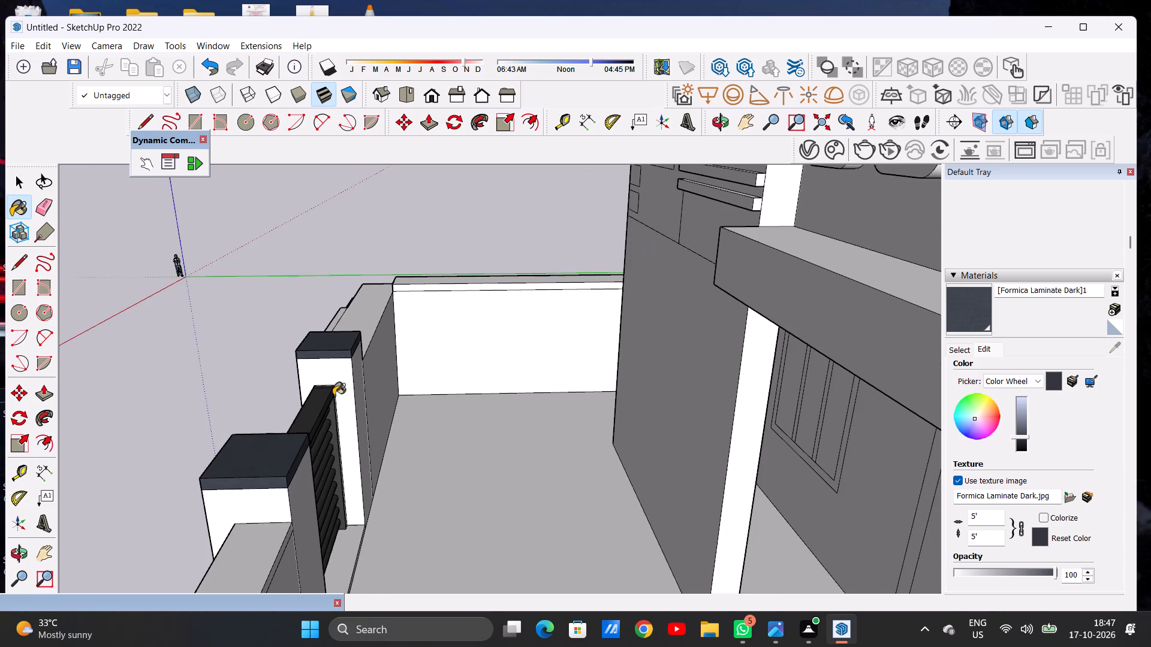
scroll(333, 395, "down", 1)
scroll(343, 409, "up", 9)
scroll(303, 414, "down", 1)
scroll(302, 414, "up", 4)
middle_click_drag(207, 389, 306, 394)
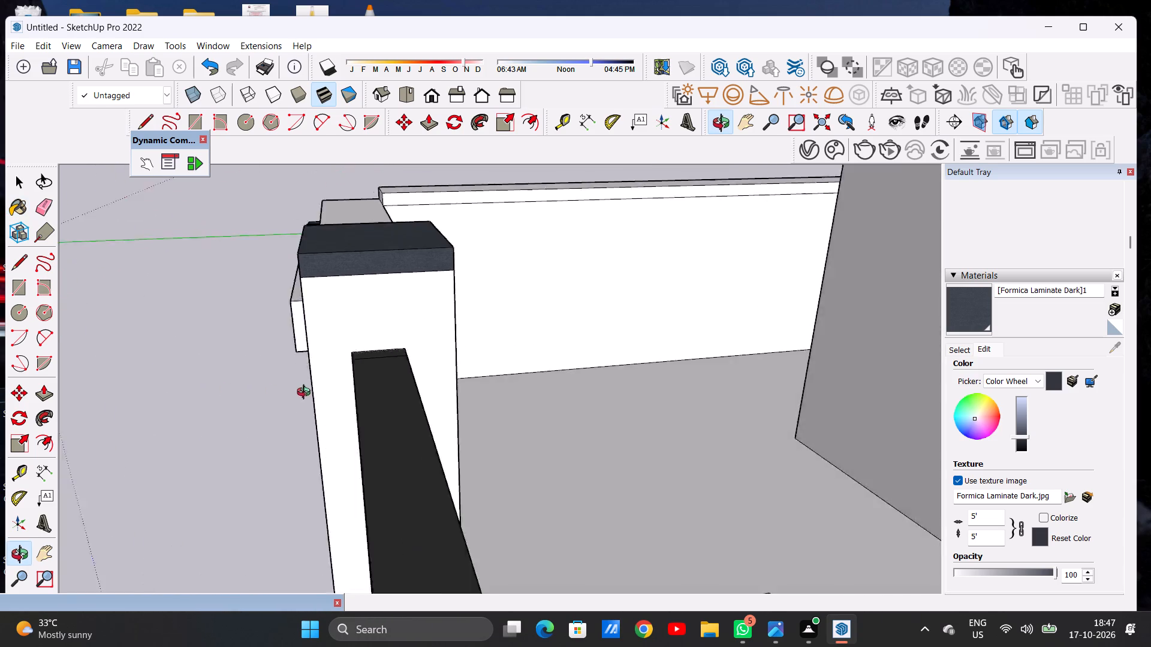
middle_click_drag(306, 394, 572, 358)
scroll(468, 393, "down", 12)
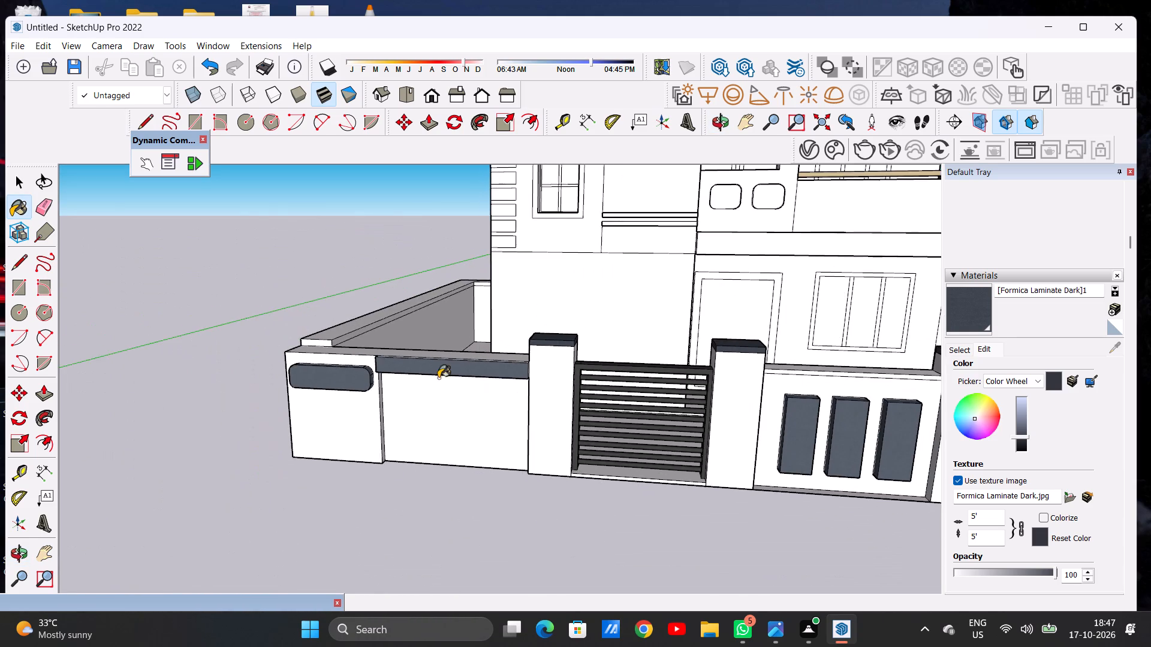
middle_click_drag(435, 374, 456, 471)
middle_click_drag(535, 446, 547, 410)
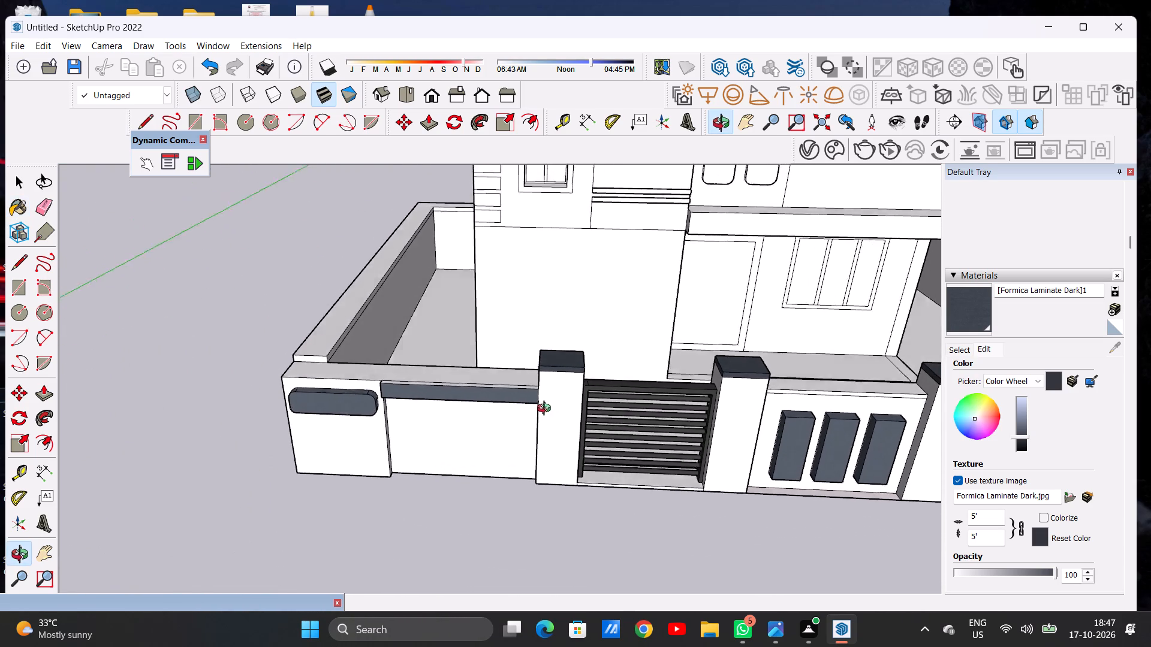
middle_click_drag(547, 410, 567, 352)
scroll(465, 399, "down", 8)
middle_click_drag(534, 441, 538, 404)
middle_click_drag(355, 400, 412, 416)
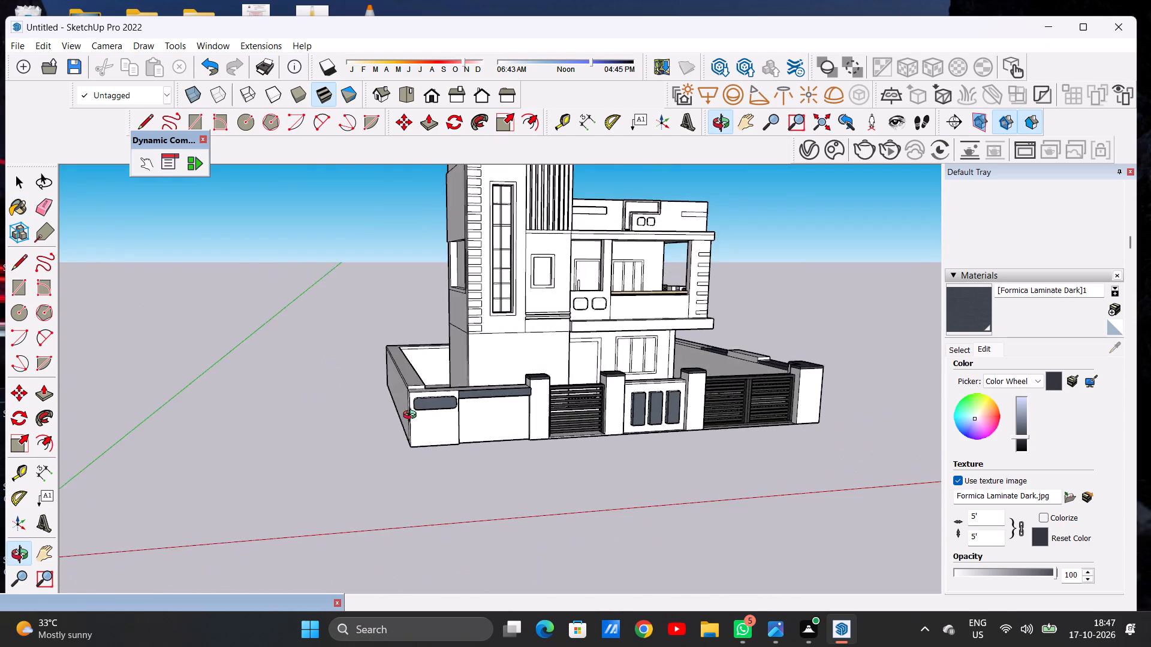
middle_click_drag(412, 416, 363, 417)
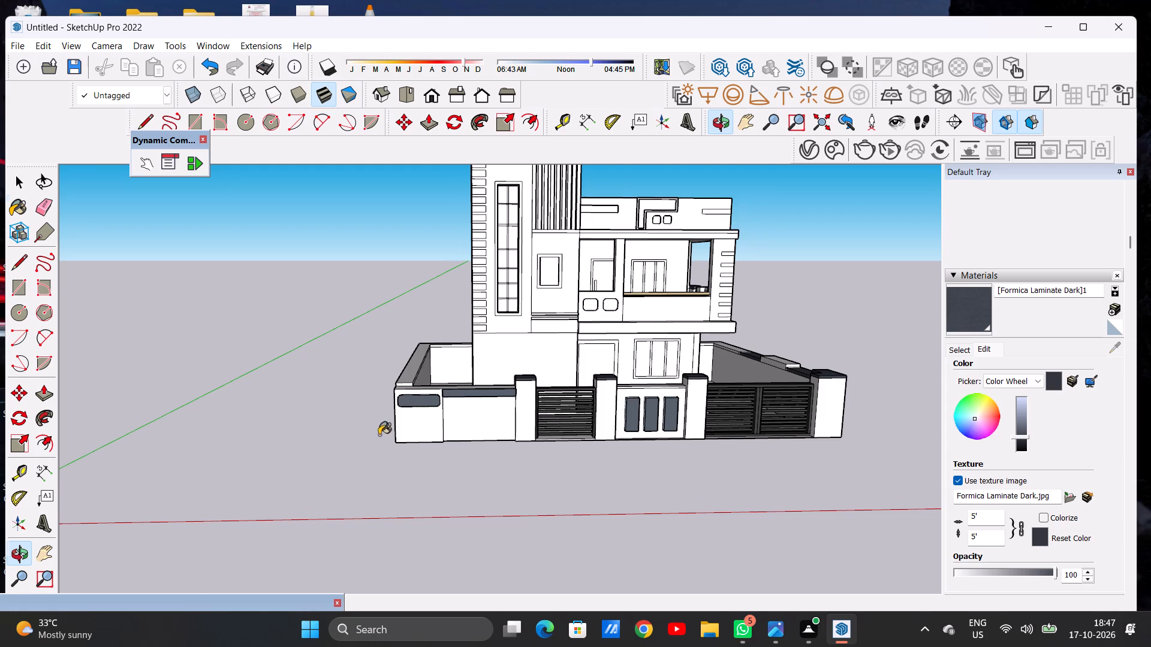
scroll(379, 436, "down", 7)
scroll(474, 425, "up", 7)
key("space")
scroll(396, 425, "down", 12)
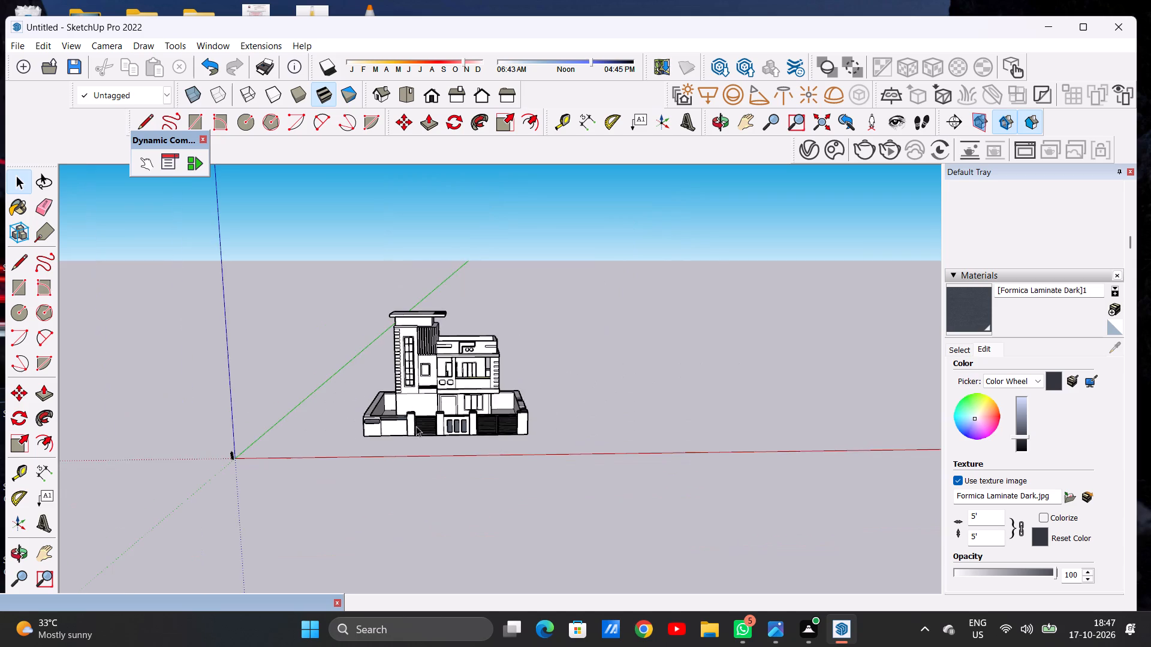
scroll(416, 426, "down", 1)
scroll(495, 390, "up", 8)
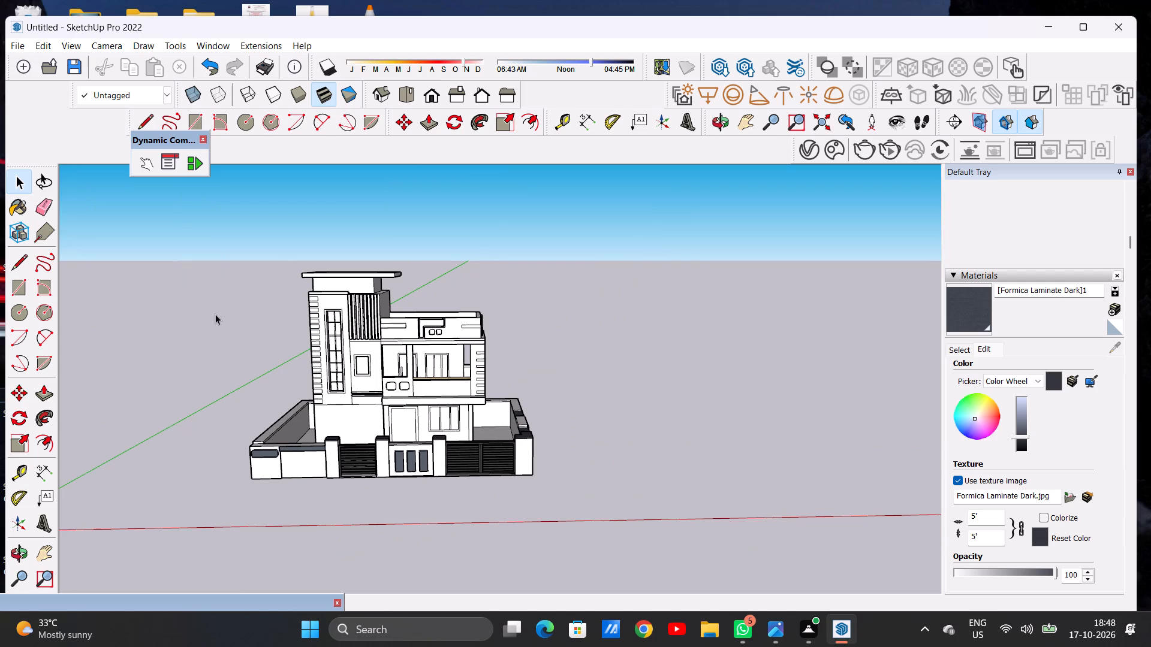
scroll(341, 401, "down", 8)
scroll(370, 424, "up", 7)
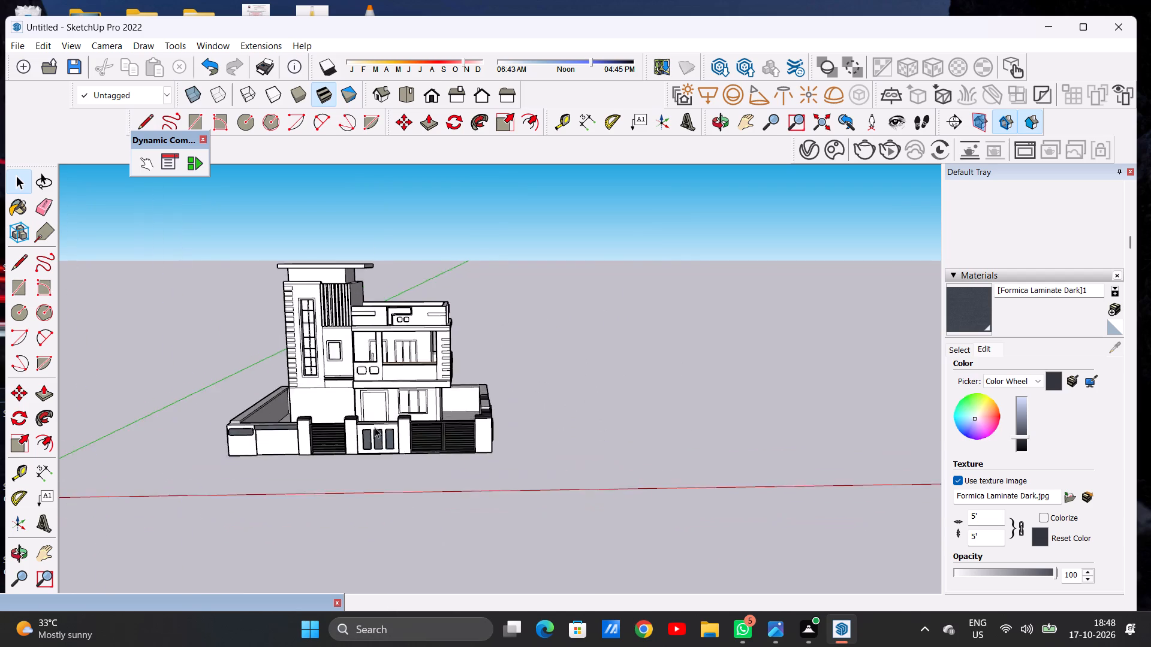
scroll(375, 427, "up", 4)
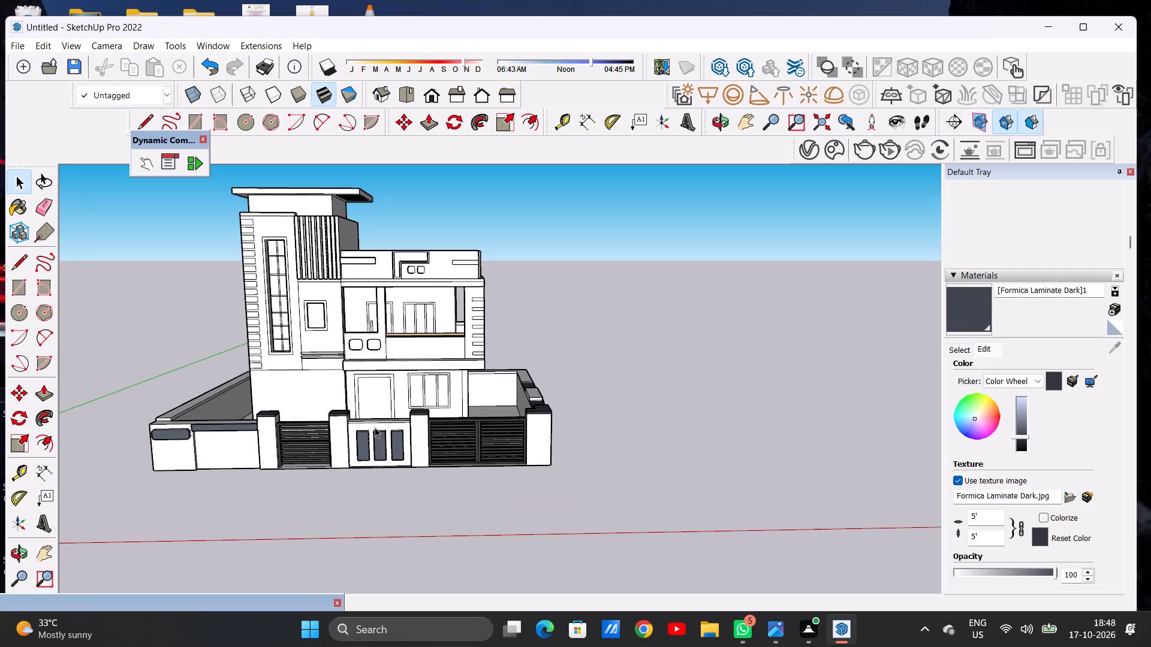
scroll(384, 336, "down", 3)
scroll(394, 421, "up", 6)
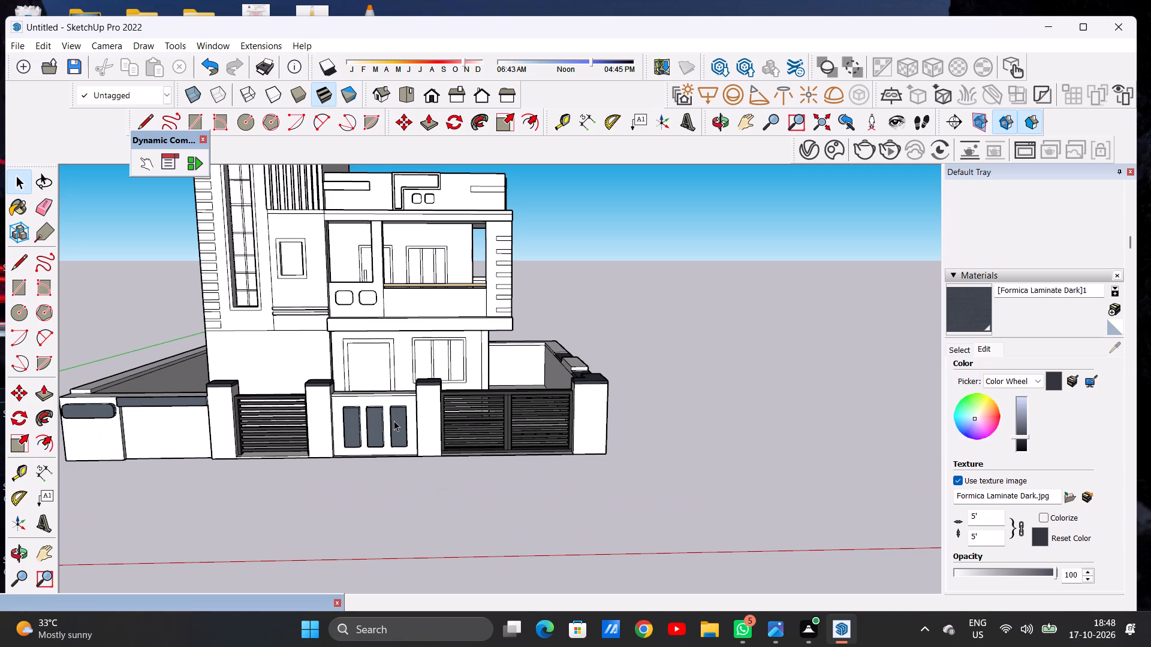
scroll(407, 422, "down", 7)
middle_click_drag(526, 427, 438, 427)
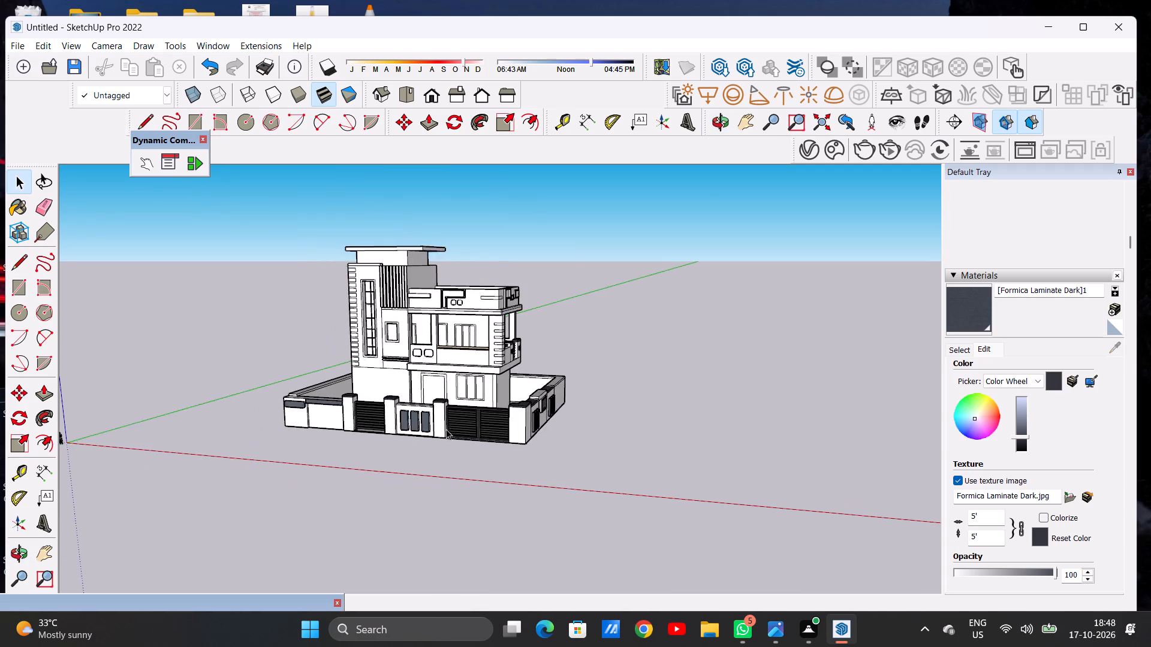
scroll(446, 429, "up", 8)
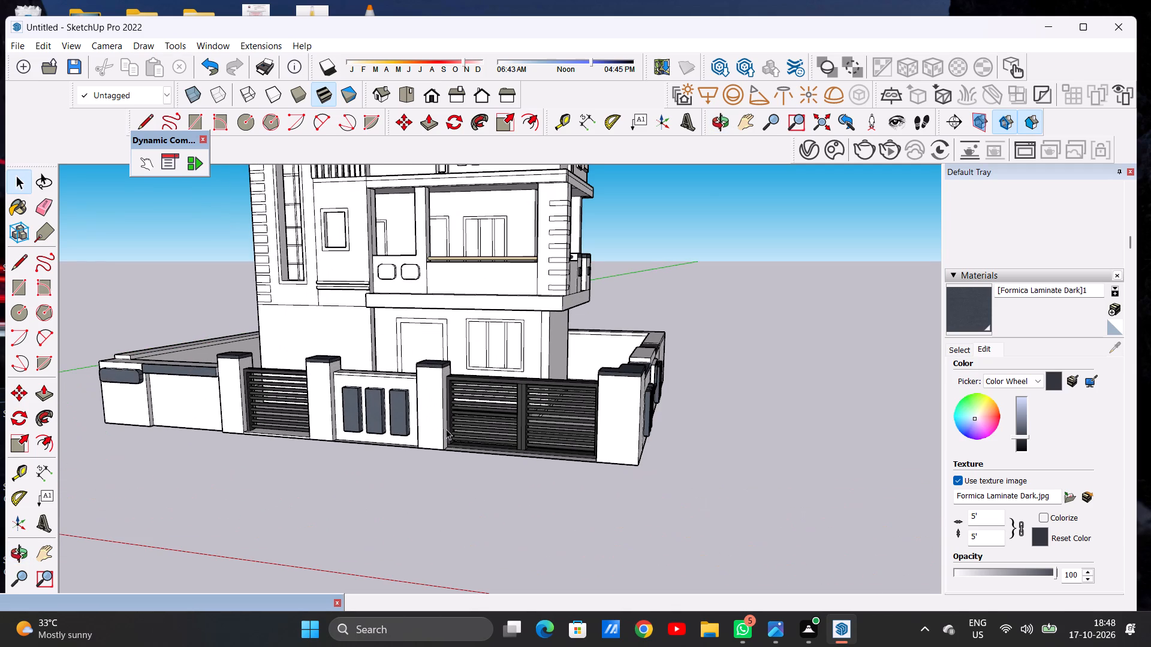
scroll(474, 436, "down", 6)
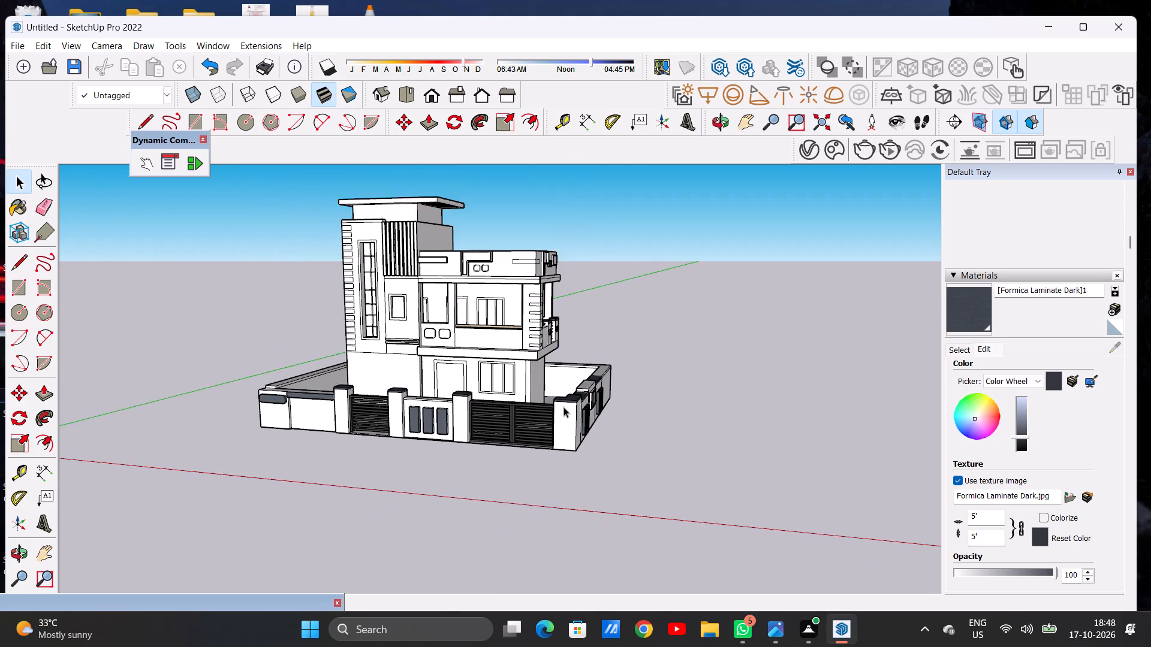
Examine the boundary wall's gates, pillar caps and trim bands from the street front and the side.
scroll(479, 413, "up", 9)
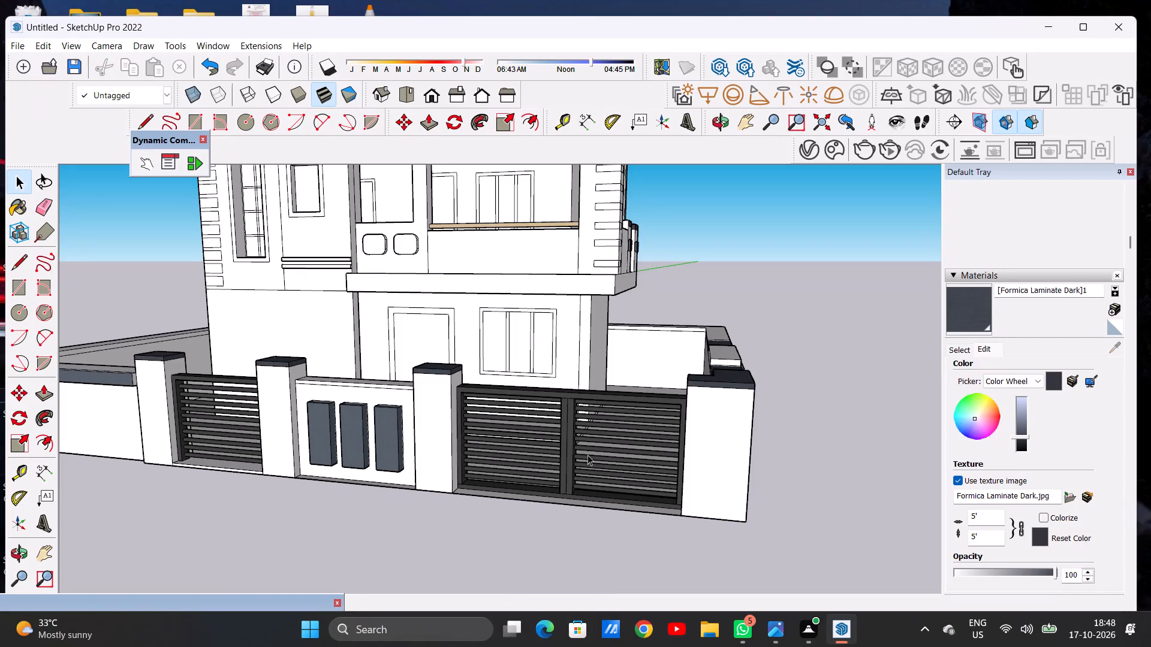
scroll(346, 460, "down", 6)
middle_click_drag(640, 426, 468, 431)
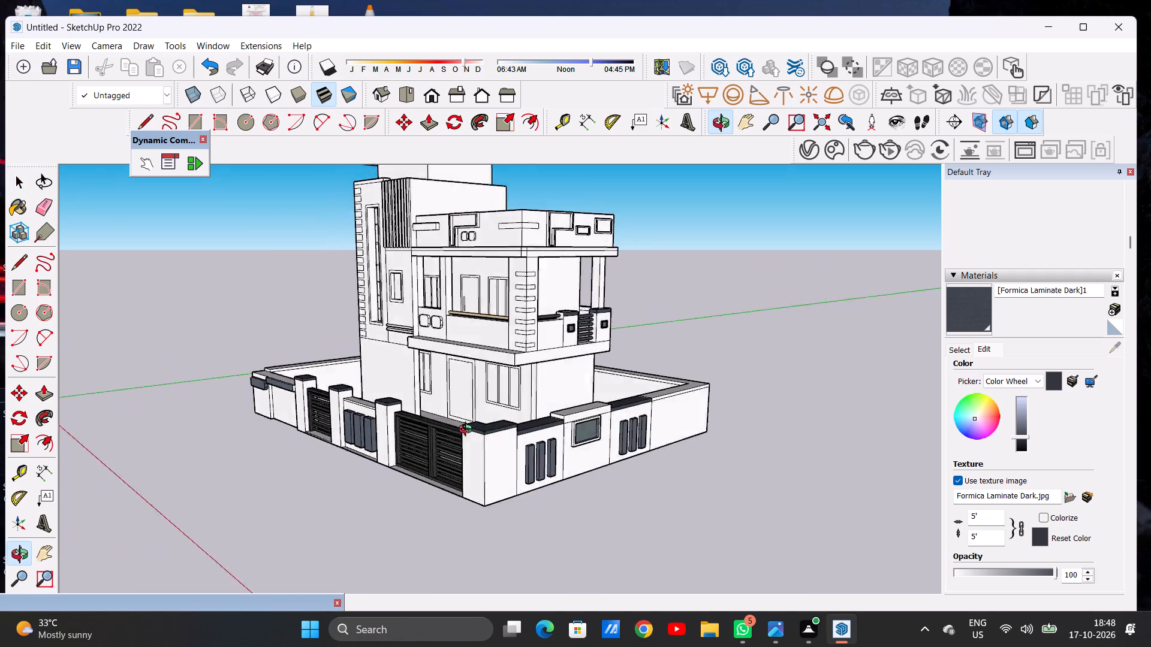
middle_click_drag(468, 431, 313, 421)
scroll(472, 432, "up", 5)
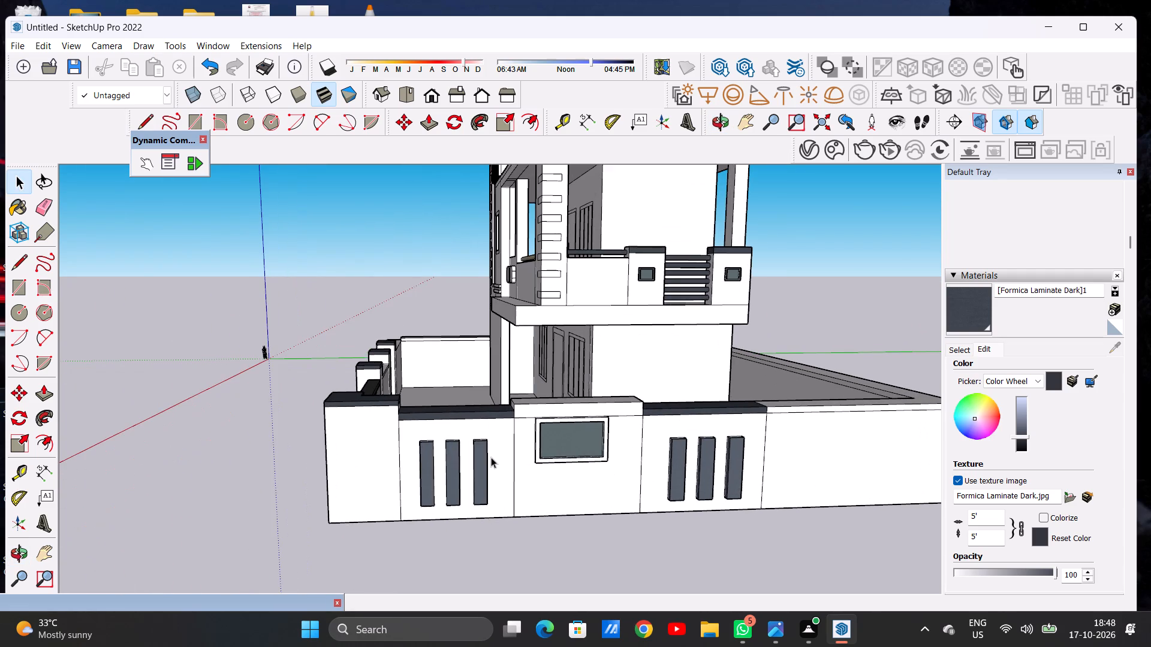
scroll(495, 487, "down", 5)
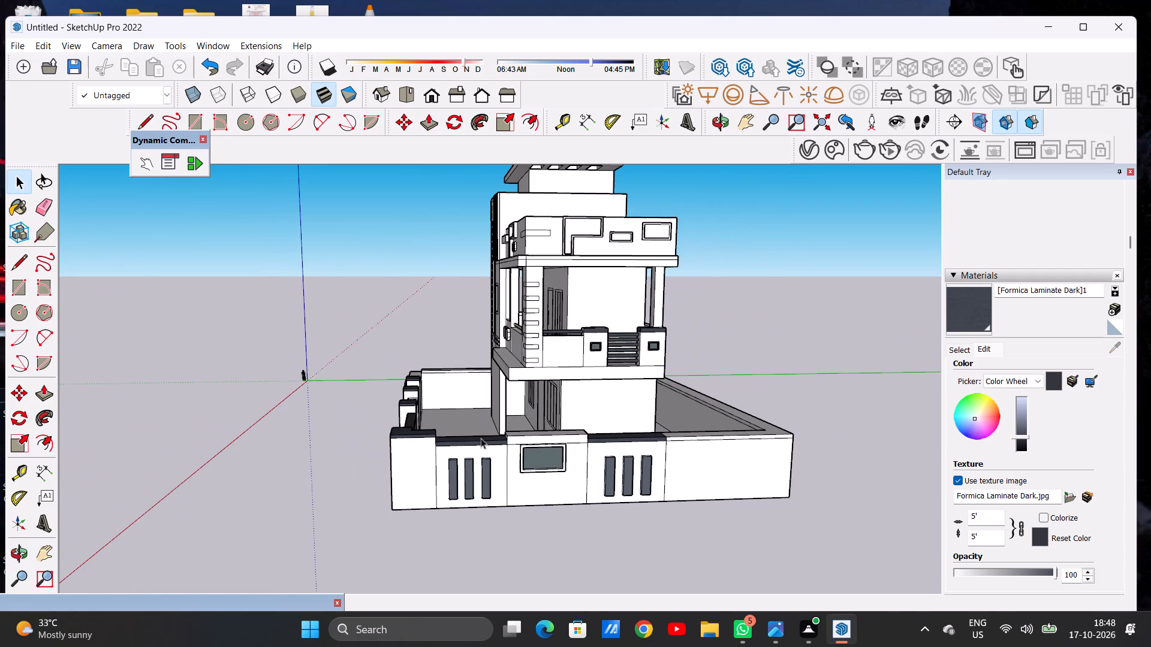
scroll(479, 431, "up", 4)
middle_click_drag(341, 433, 661, 431)
scroll(539, 467, "down", 4)
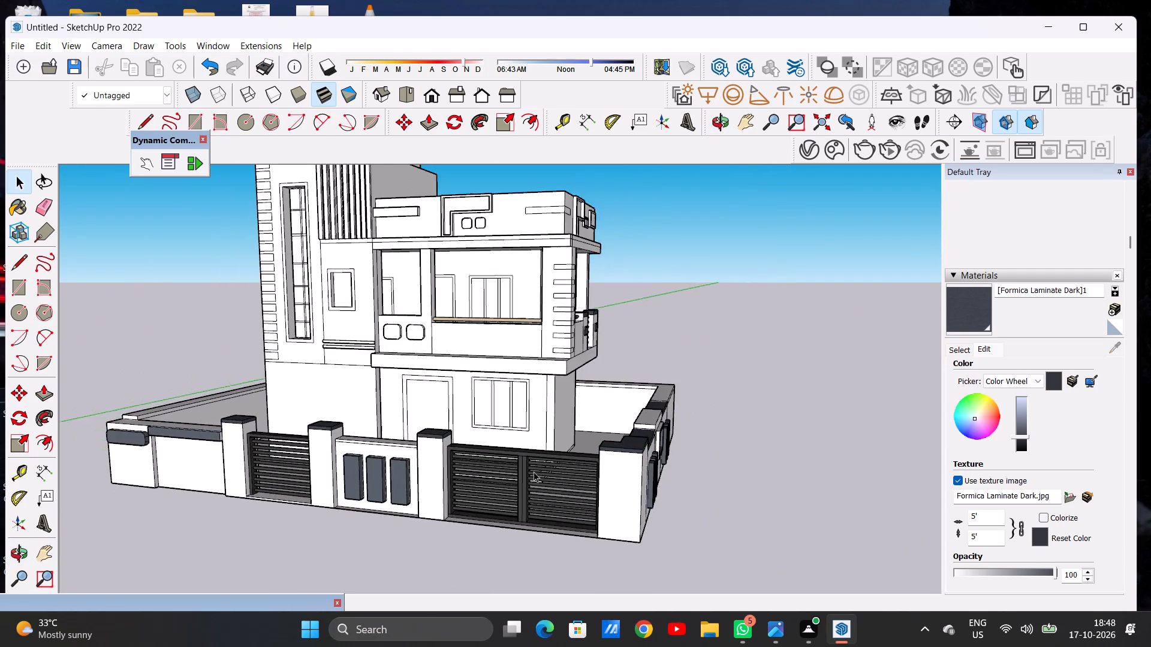
scroll(534, 471, "down", 1)
middle_click_drag(408, 474, 549, 447)
scroll(577, 456, "down", 11)
scroll(465, 436, "up", 8)
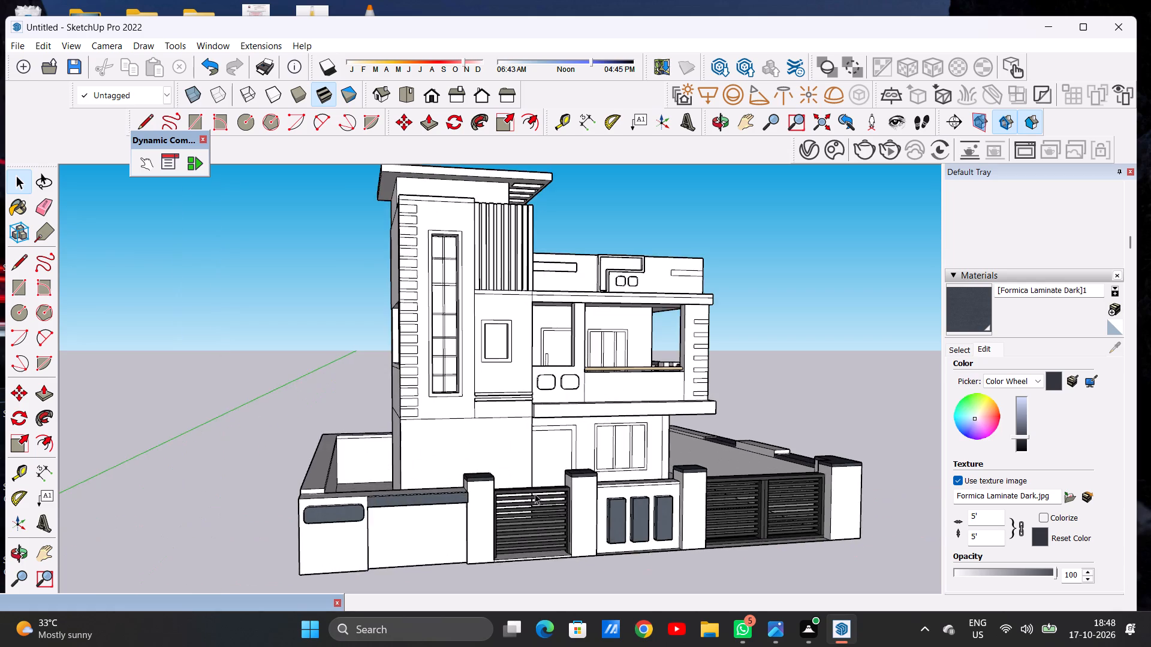
middle_click_drag(535, 494, 461, 485)
scroll(456, 473, "up", 12)
middle_click_drag(441, 491, 316, 450)
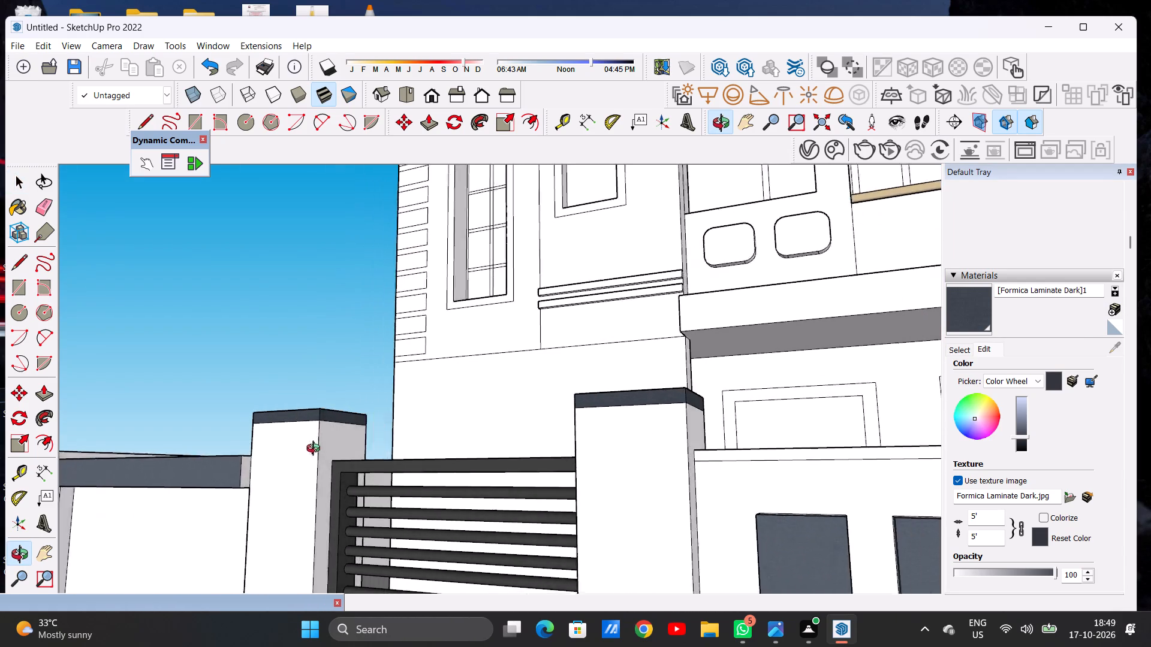
middle_click_drag(316, 450, 457, 474)
scroll(484, 482, "down", 10)
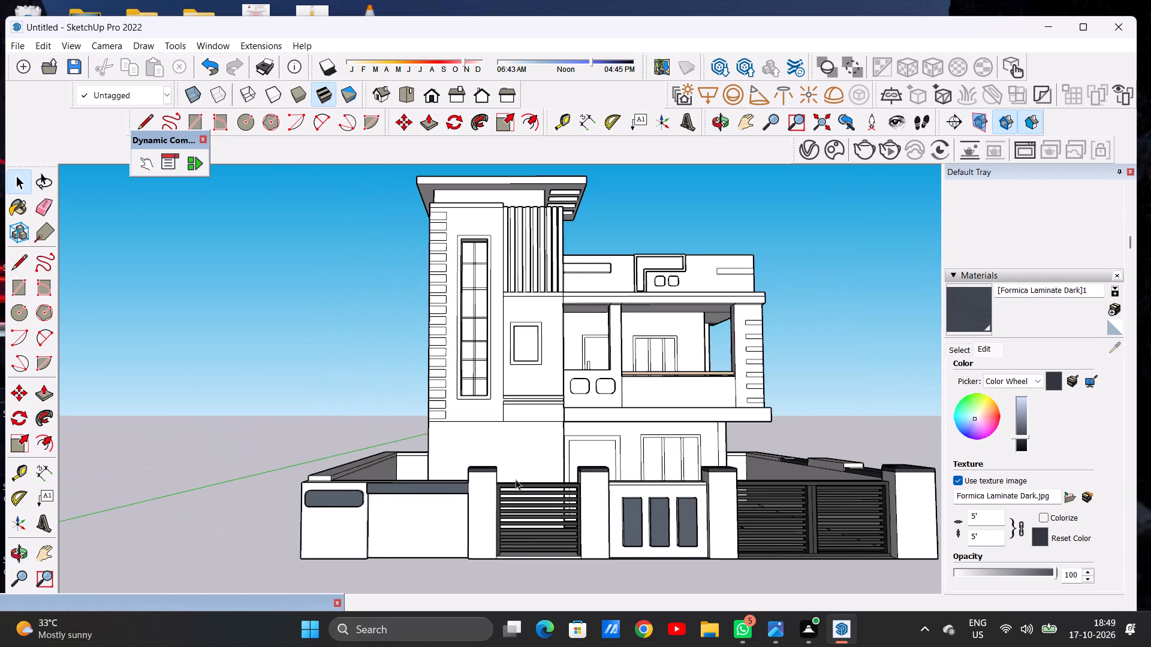
scroll(516, 479, "down", 4)
scroll(474, 493, "up", 8)
middle_click_drag(514, 498, 343, 503)
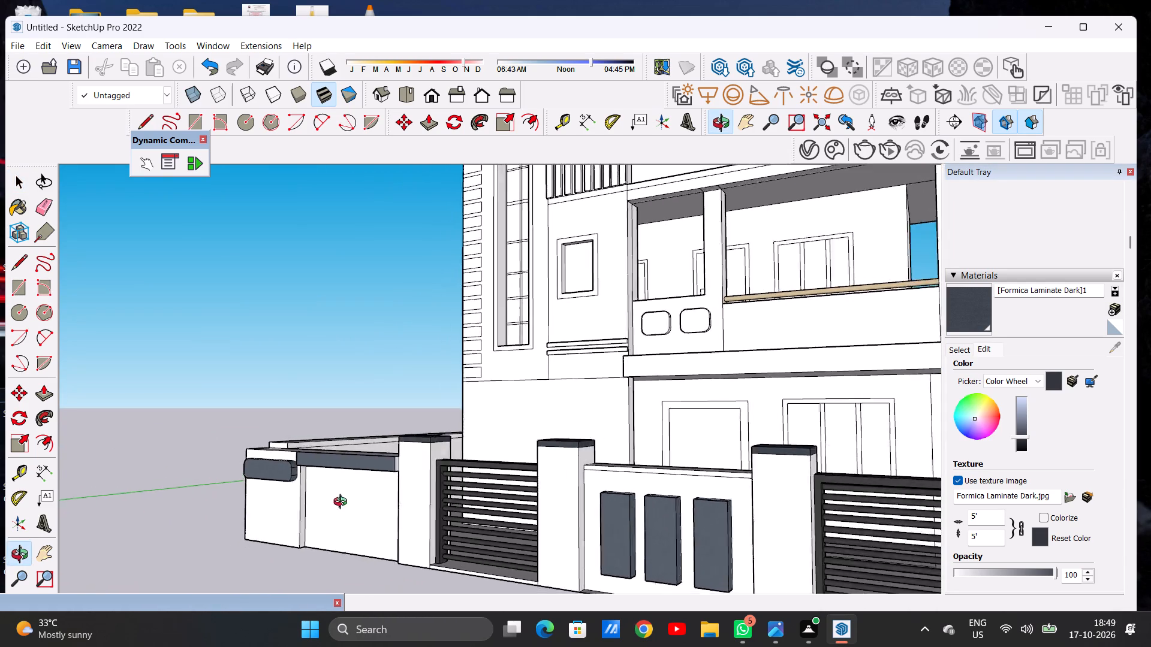
middle_click_drag(343, 503, 513, 520)
scroll(525, 505, "down", 6)
scroll(433, 519, "up", 7)
middle_click_drag(399, 486, 276, 519)
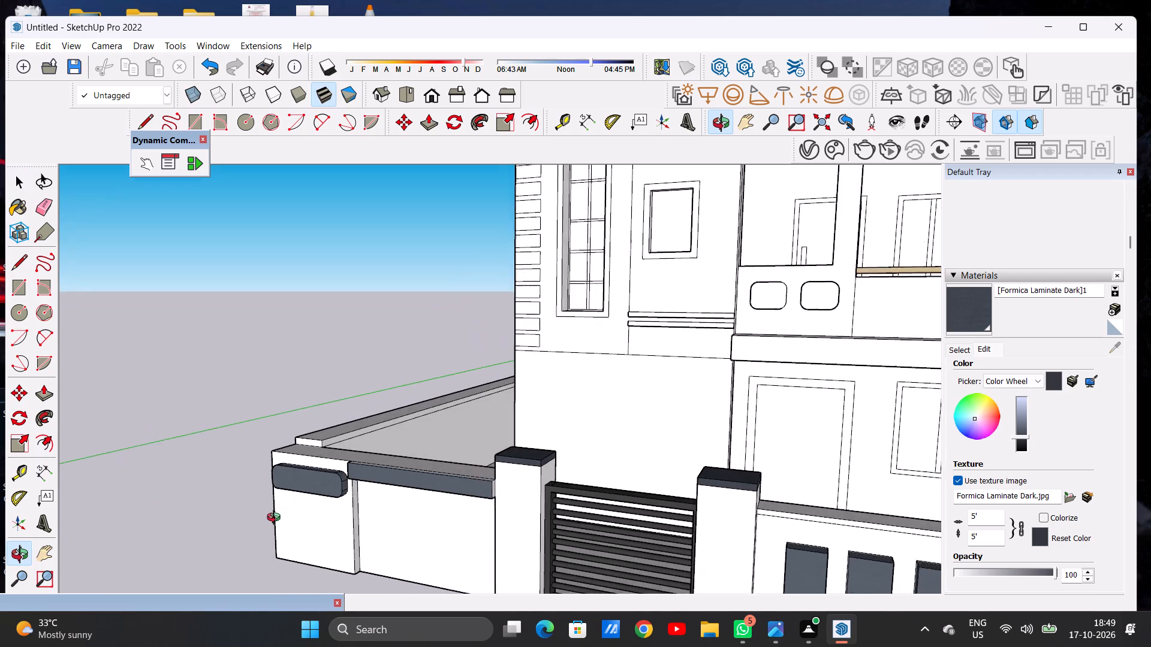
middle_click_drag(276, 519, 276, 519)
Paint the top face of the front wall's projecting trim band beside the small gate's pillar with Formica Laminate Dark.
scroll(291, 507, "up", 6)
middle_click_drag(296, 502, 620, 501)
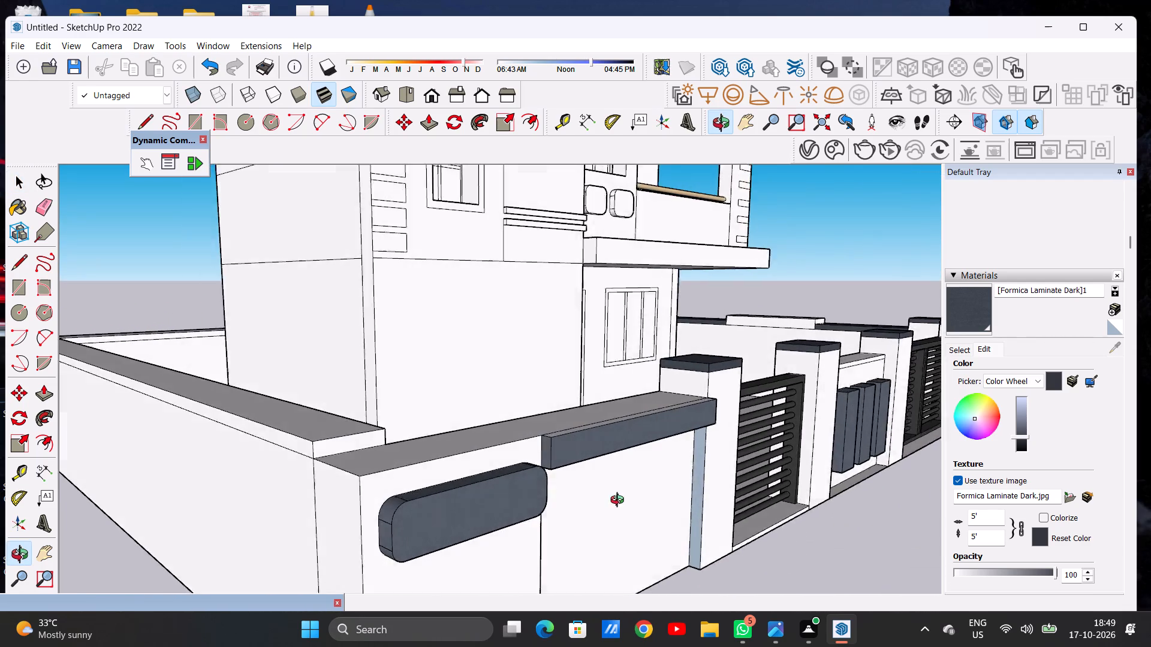
middle_click_drag(620, 501, 545, 566)
scroll(529, 483, "up", 6)
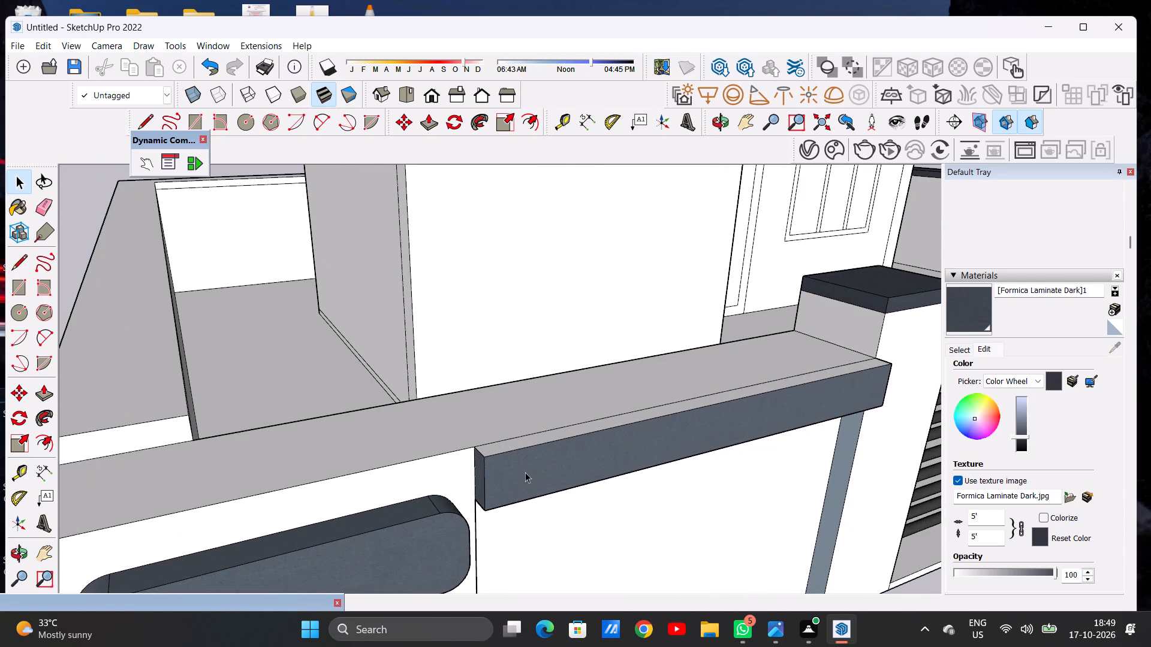
left_click(956, 312)
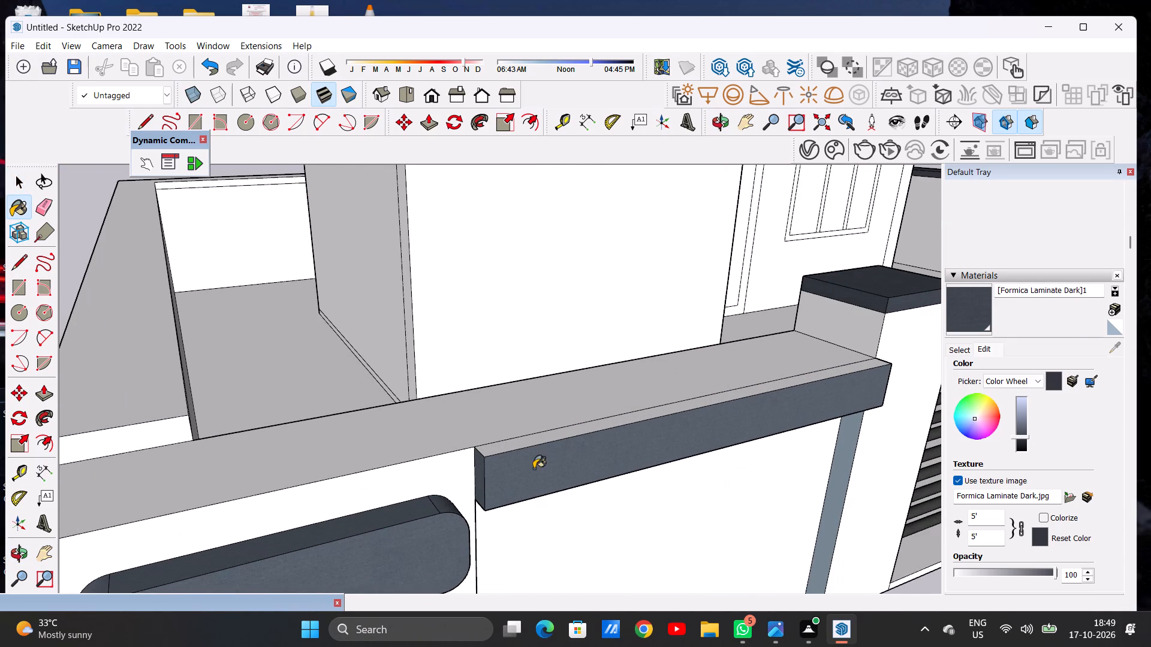
scroll(463, 453, "up", 9)
left_click(508, 446)
scroll(434, 449, "down", 11)
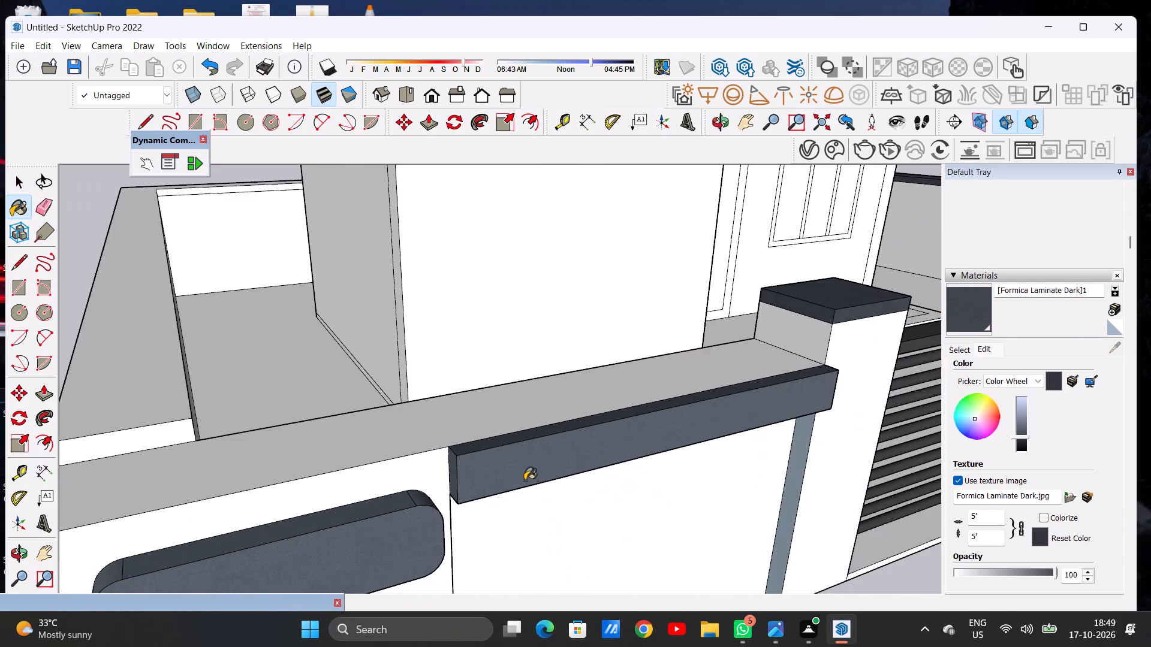
Examine the front boundary wall around the small gate and the whole street facade for surfaces still unpainted.
middle_click_drag(528, 489, 417, 440)
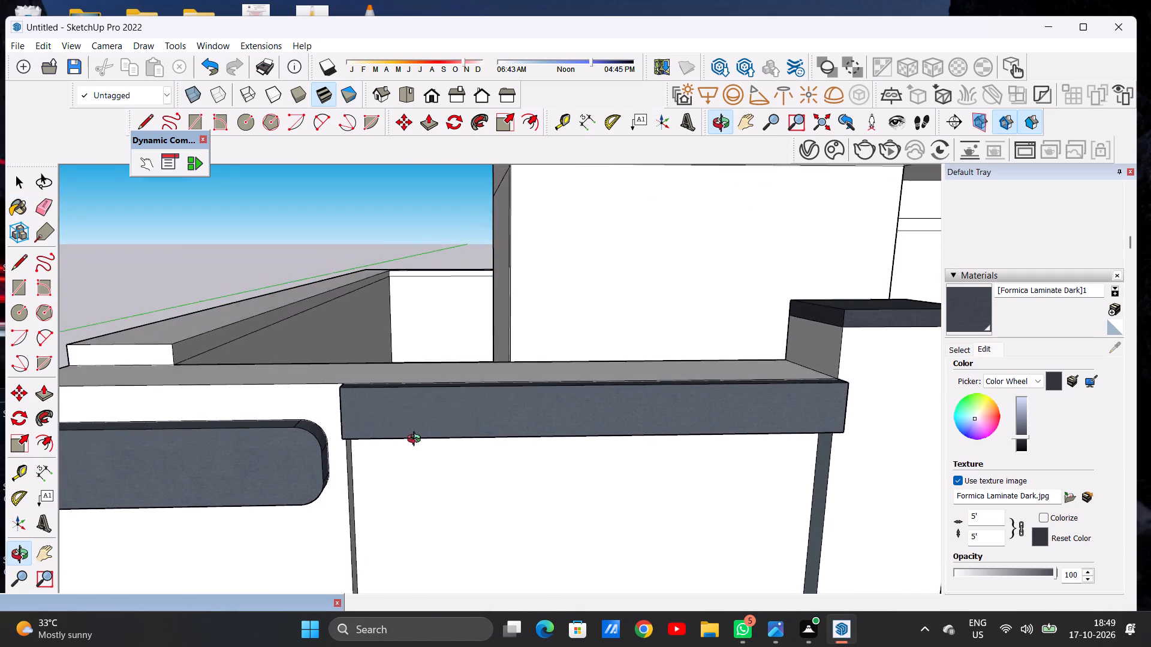
middle_click_drag(417, 440, 418, 445)
key("space")
scroll(483, 462, "down", 8)
scroll(488, 461, "up", 2)
scroll(488, 461, "down", 7)
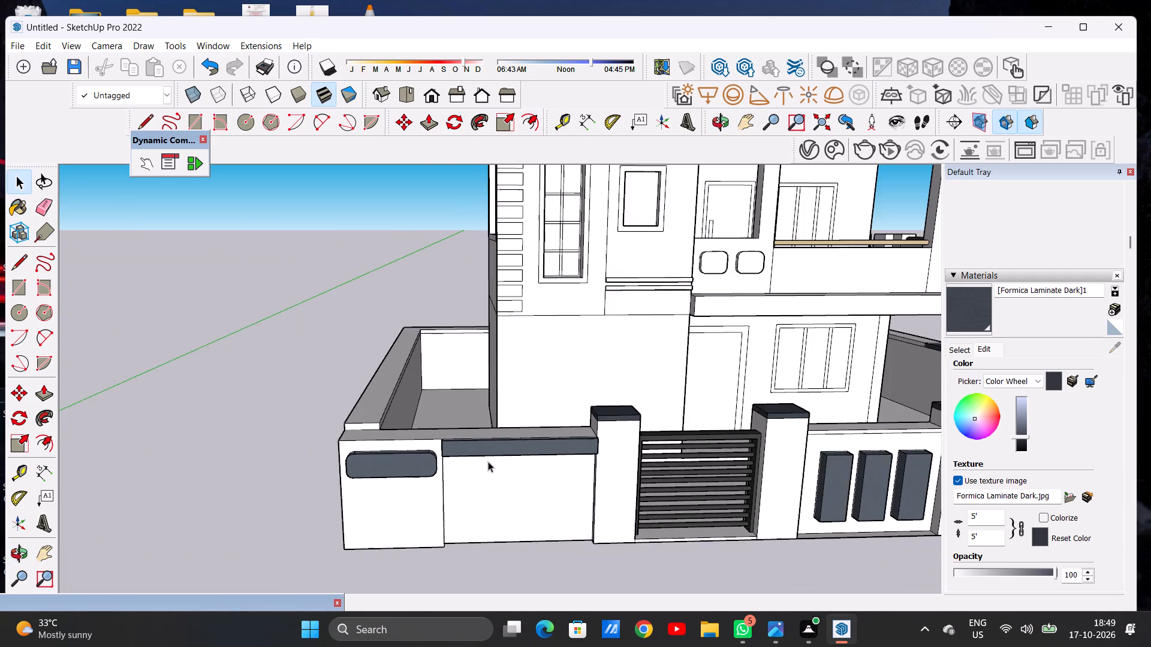
scroll(489, 468, "up", 3)
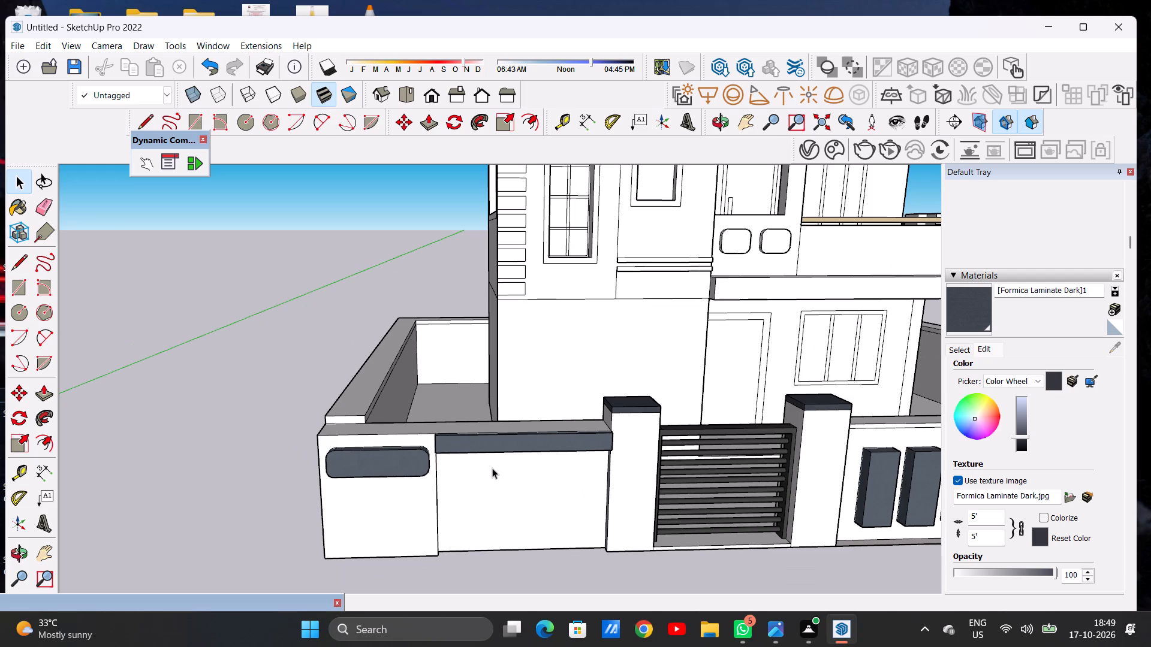
left_click(492, 468)
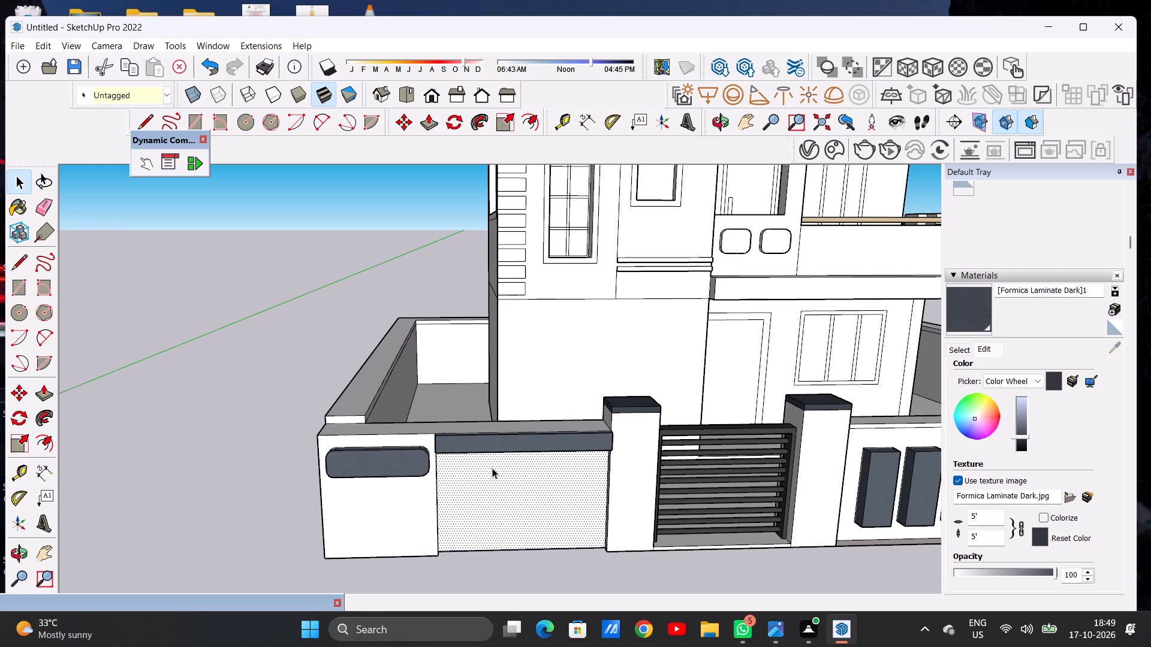
left_click(185, 475)
scroll(523, 489, "up", 5)
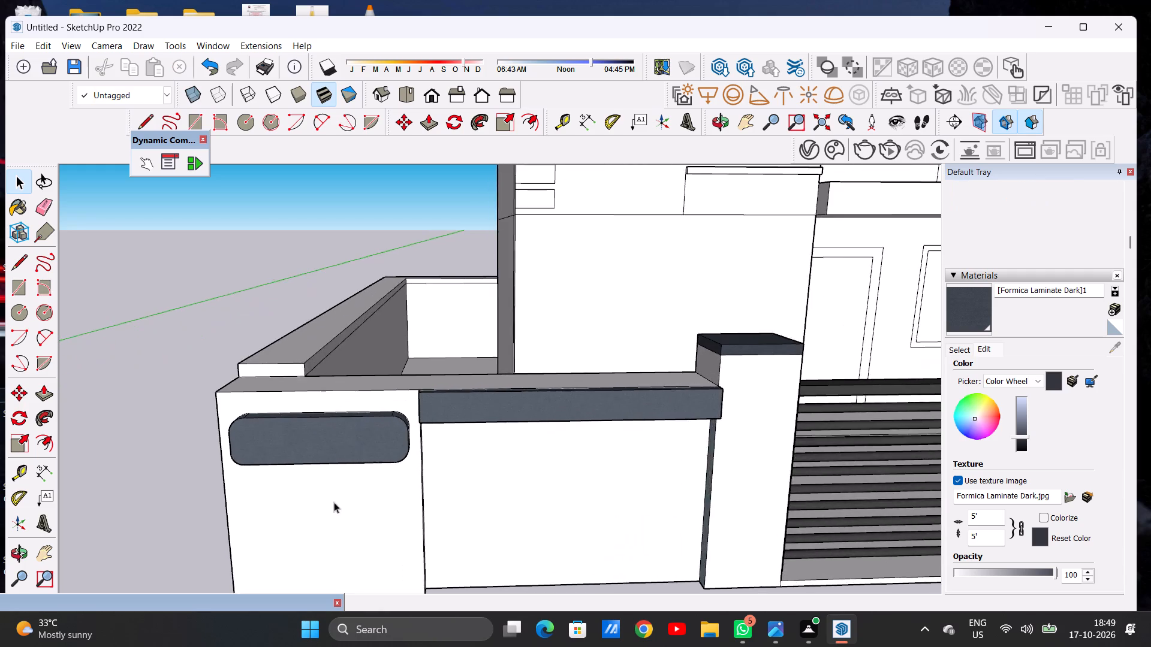
scroll(334, 502, "down", 12)
middle_click_drag(442, 524, 342, 474)
middle_click(340, 475)
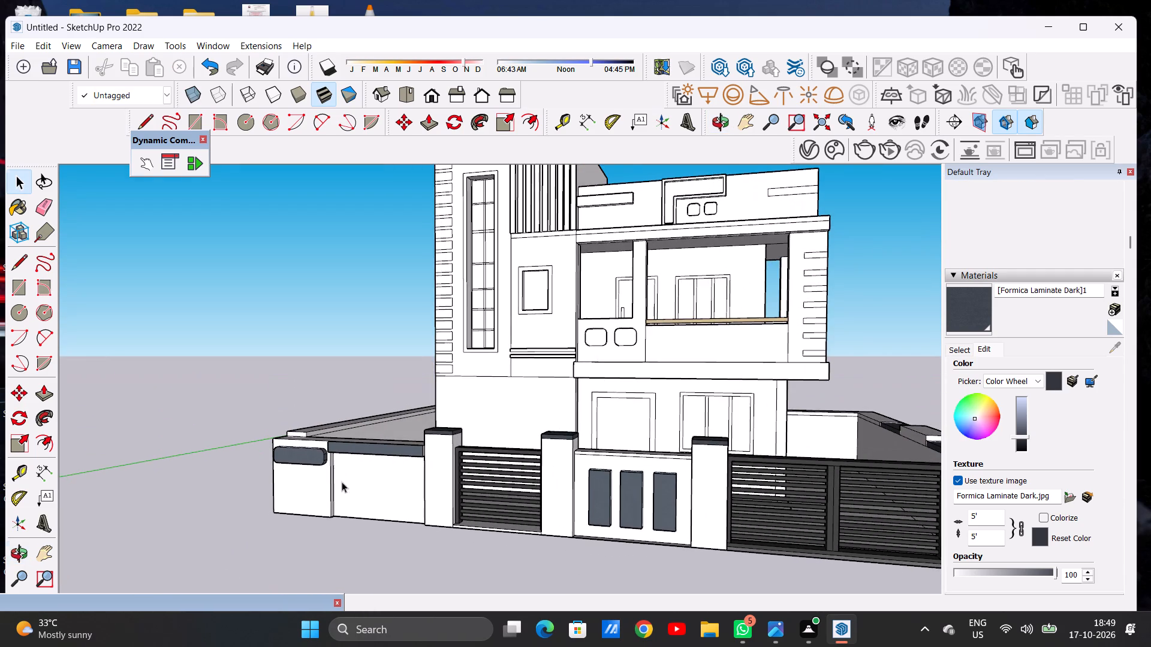
scroll(366, 513, "down", 11)
middle_click_drag(405, 528, 498, 509)
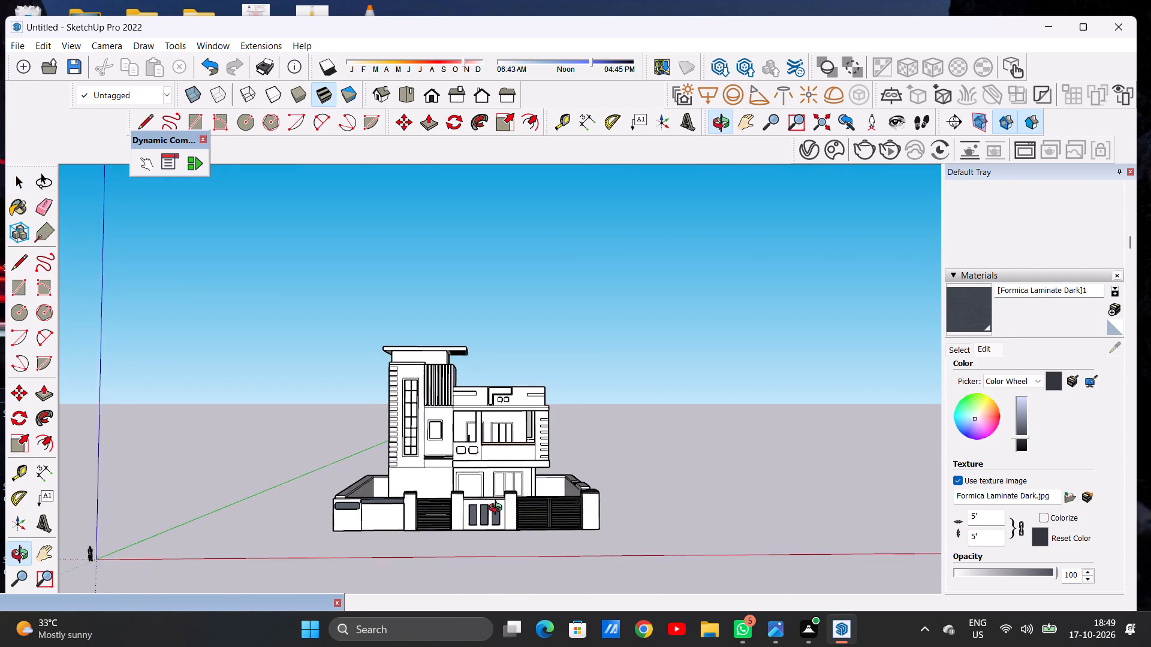
middle_click_drag(498, 509, 472, 530)
Paint the front, top, inner side and adjoining rounded corners of the tower-side raised parapet panel with Formica Speckled Grey.
scroll(478, 427, "up", 19)
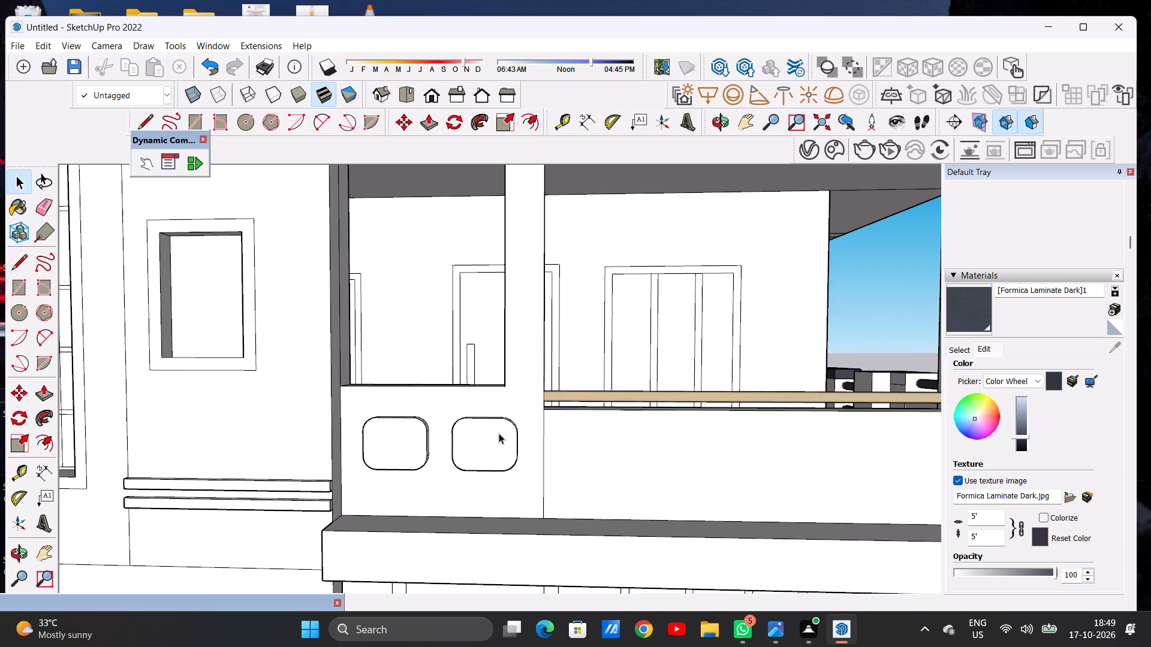
middle_click_drag(498, 434, 383, 499)
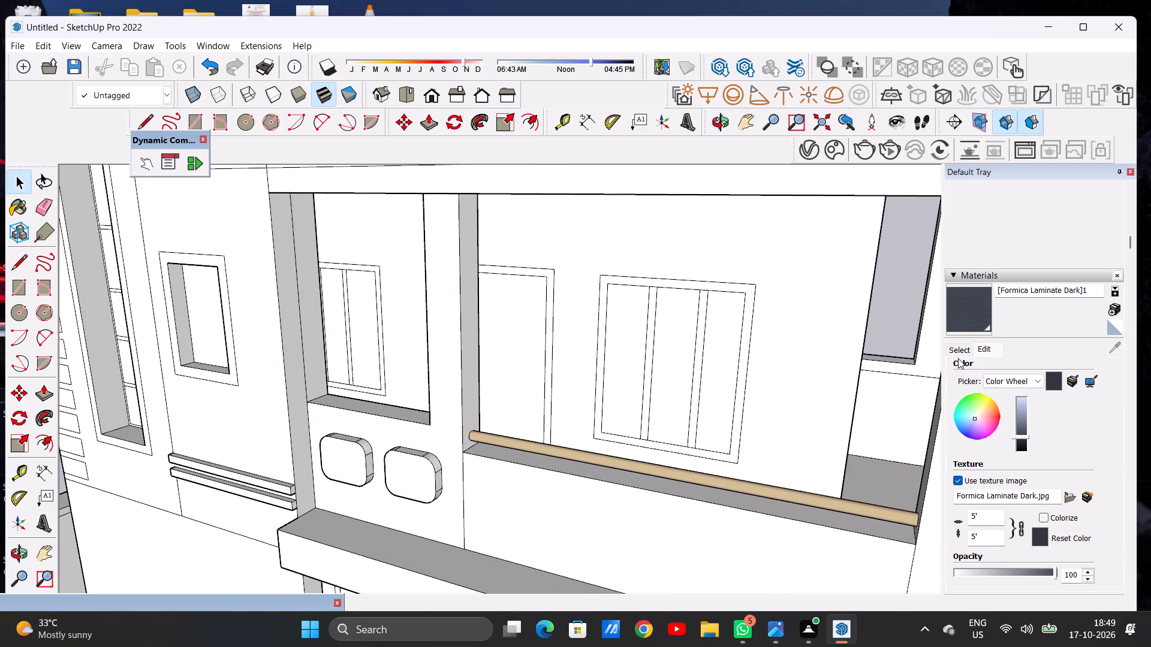
left_click(956, 353)
left_click(1006, 433)
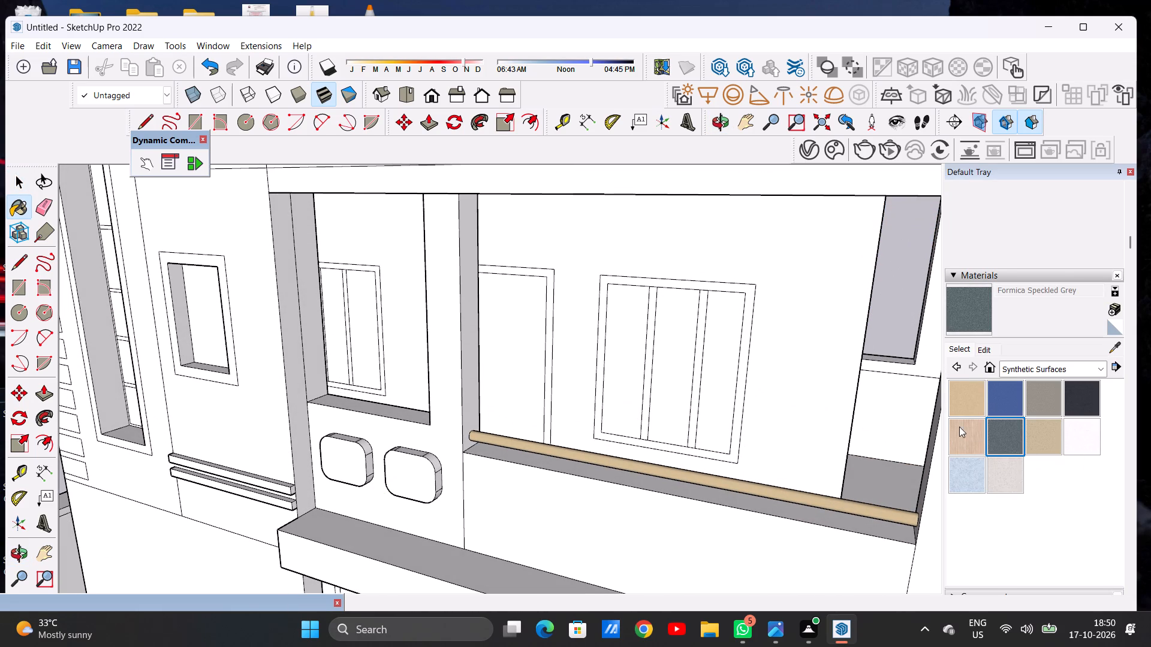
scroll(346, 483, "up", 17)
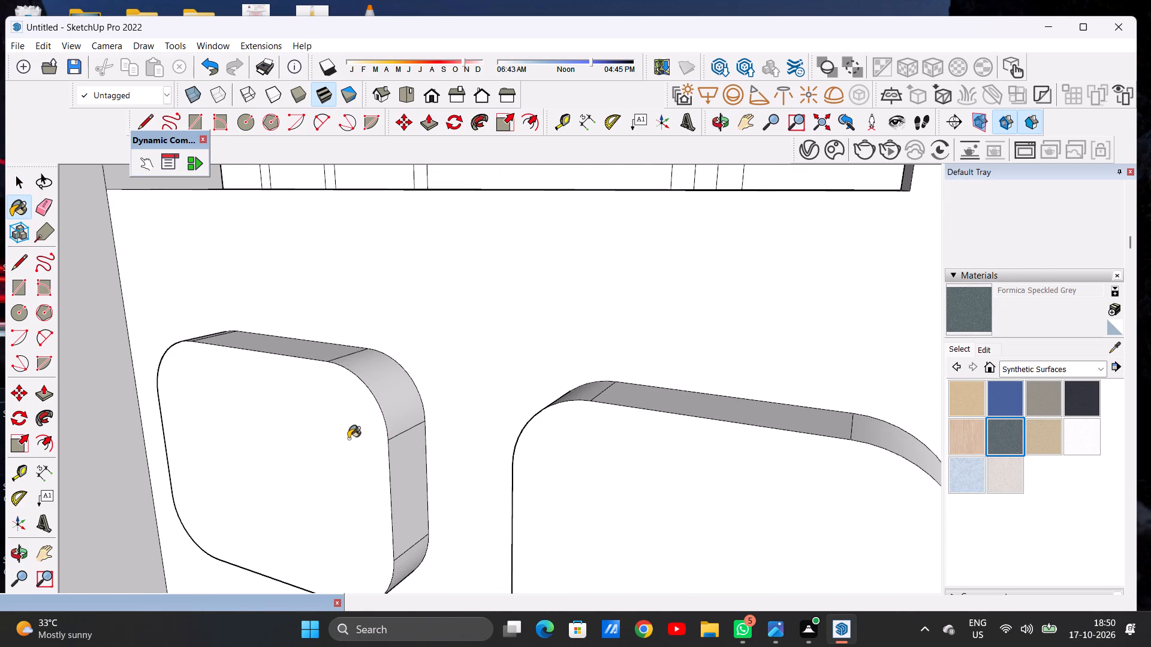
left_click(348, 439)
left_click(384, 388)
left_click(395, 472)
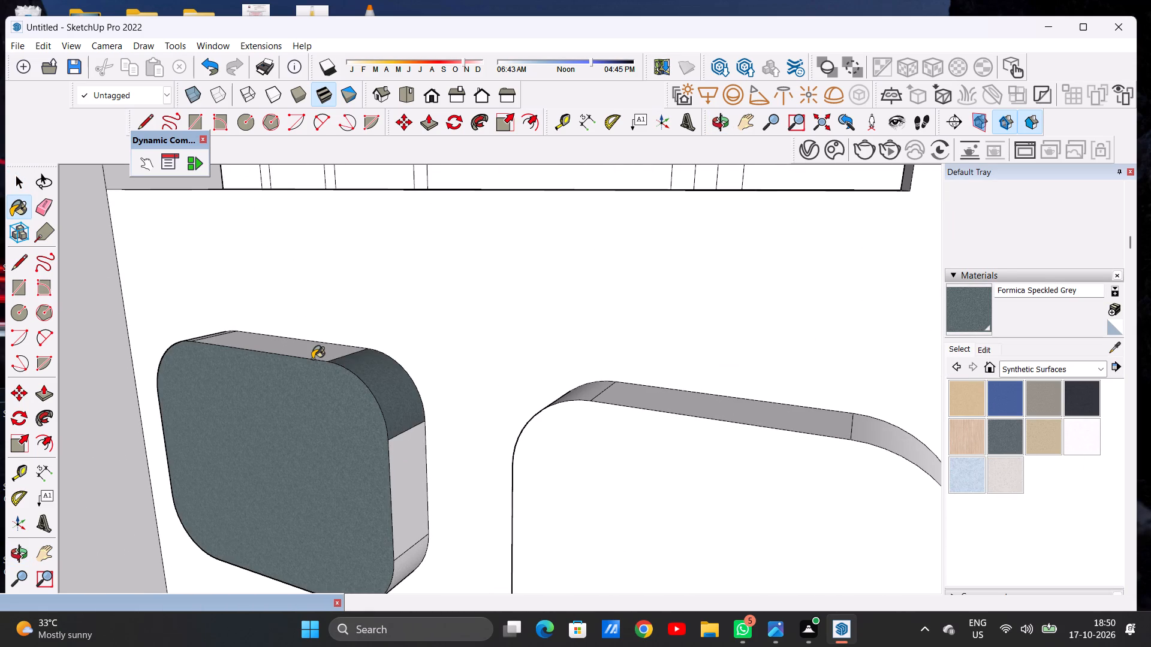
left_click(312, 359)
scroll(326, 352, "up", 9)
left_click(314, 359)
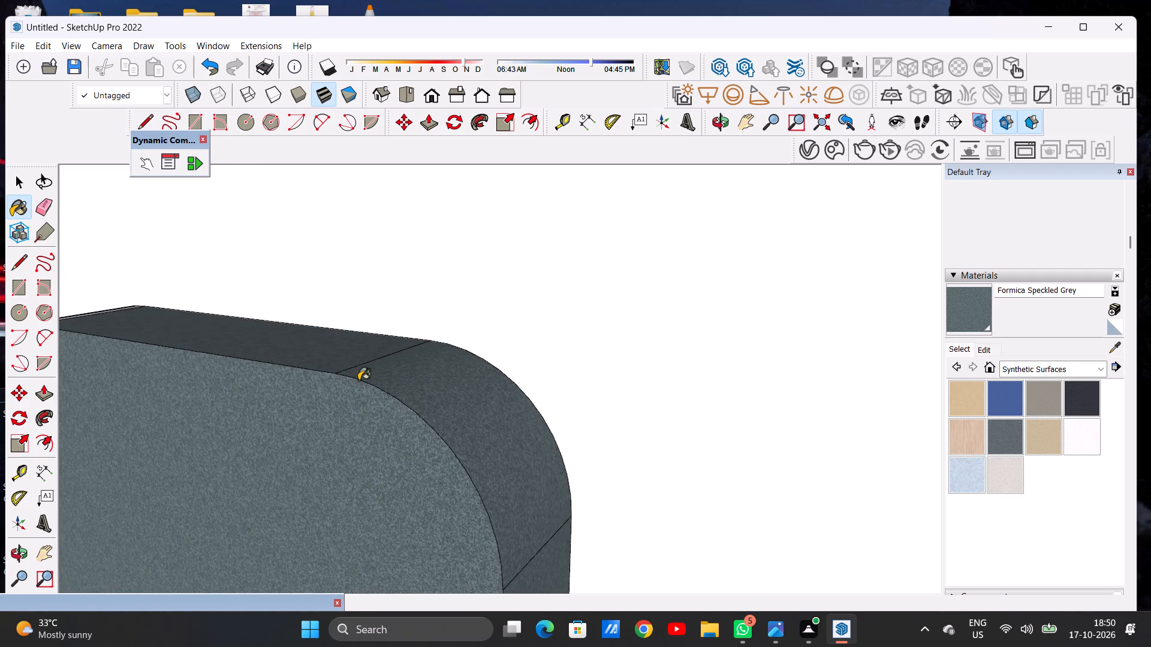
scroll(400, 389, "down", 18)
scroll(441, 491, "up", 15)
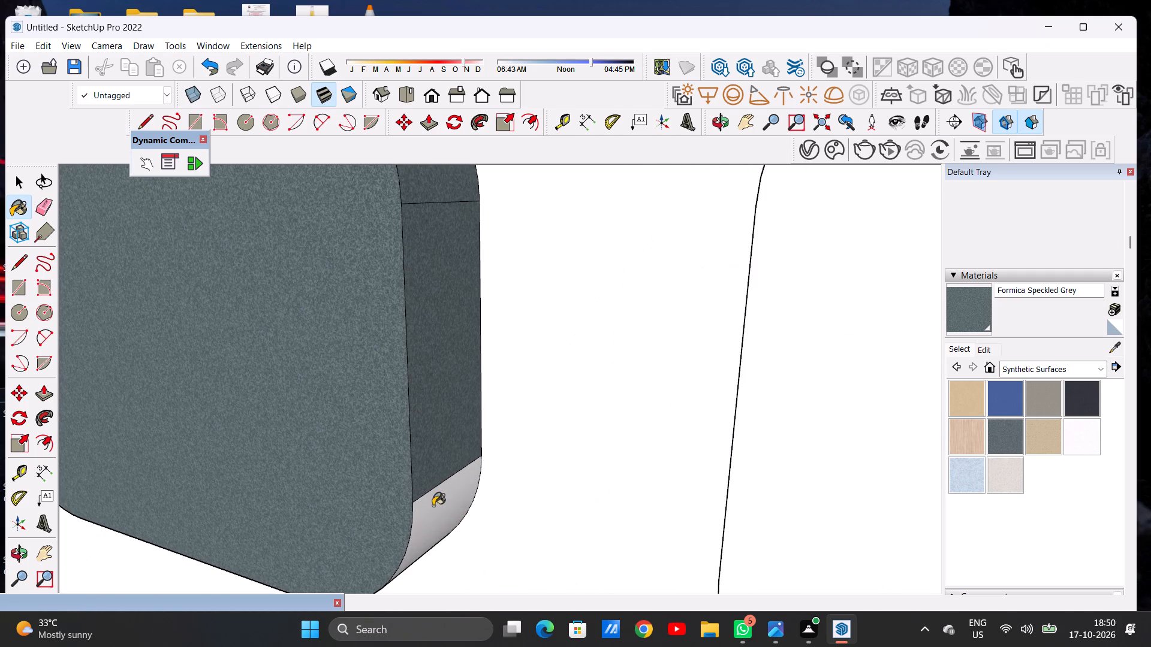
left_click(433, 506)
scroll(481, 468, "down", 17)
Paint the same panel's side face towards the stair tower and its two rounded corners with Formica Speckled Grey.
middle_click_drag(333, 469, 709, 439)
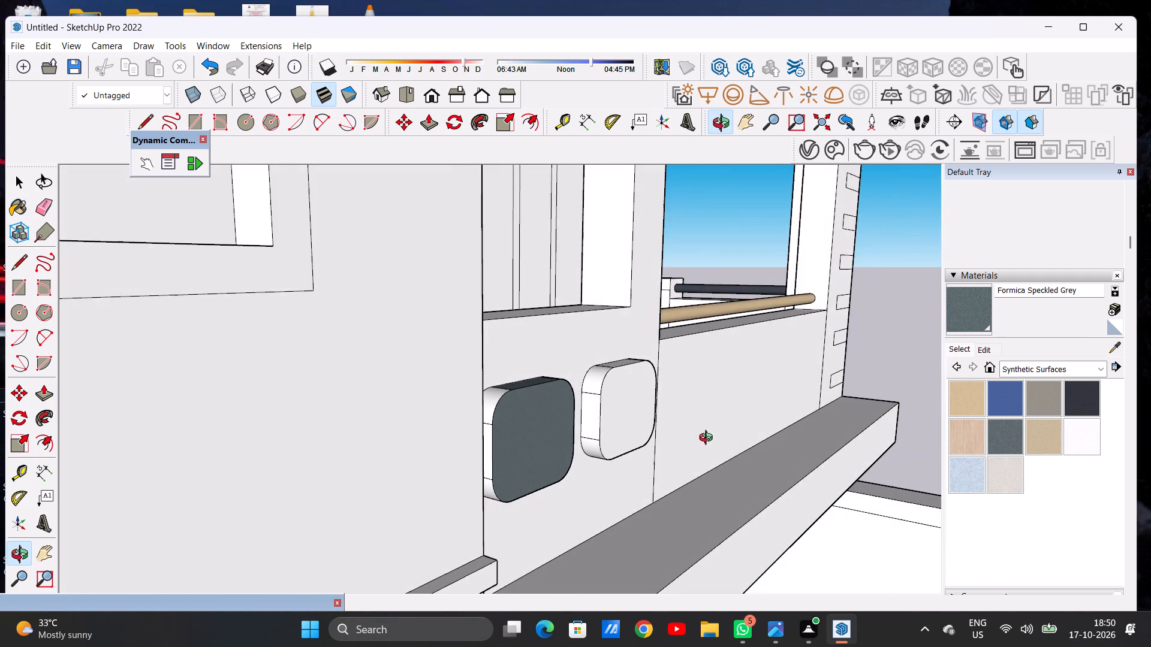
middle_click_drag(709, 439, 662, 441)
scroll(517, 458, "up", 12)
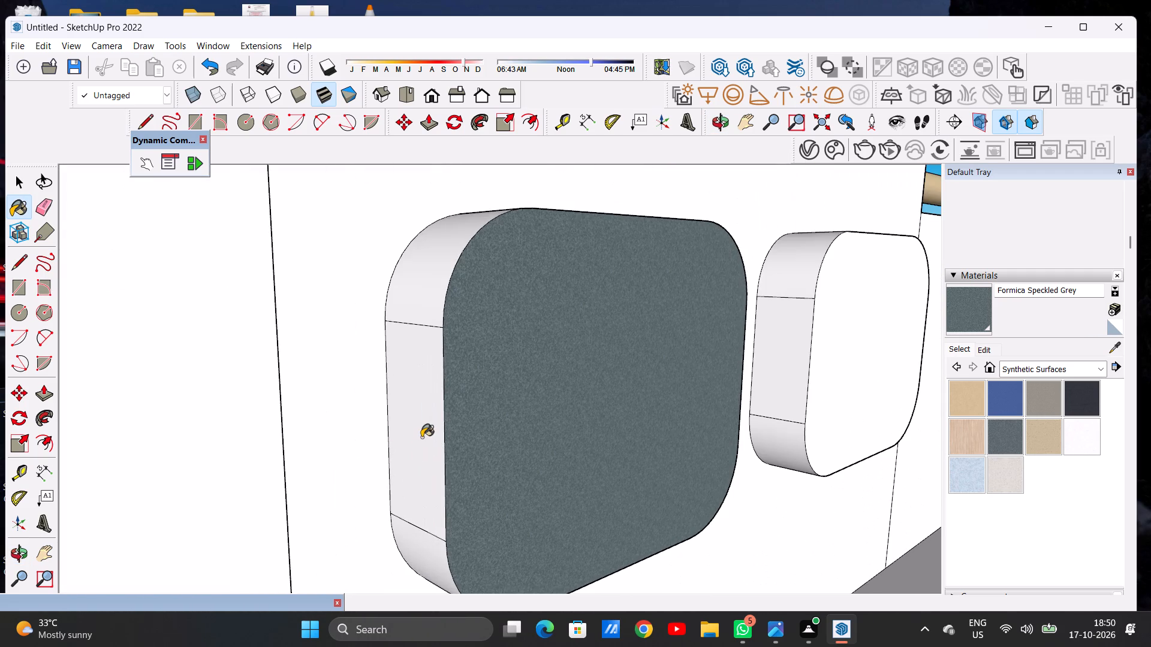
left_click(421, 437)
left_click(425, 306)
scroll(426, 352, "down", 7)
scroll(454, 464, "up", 7)
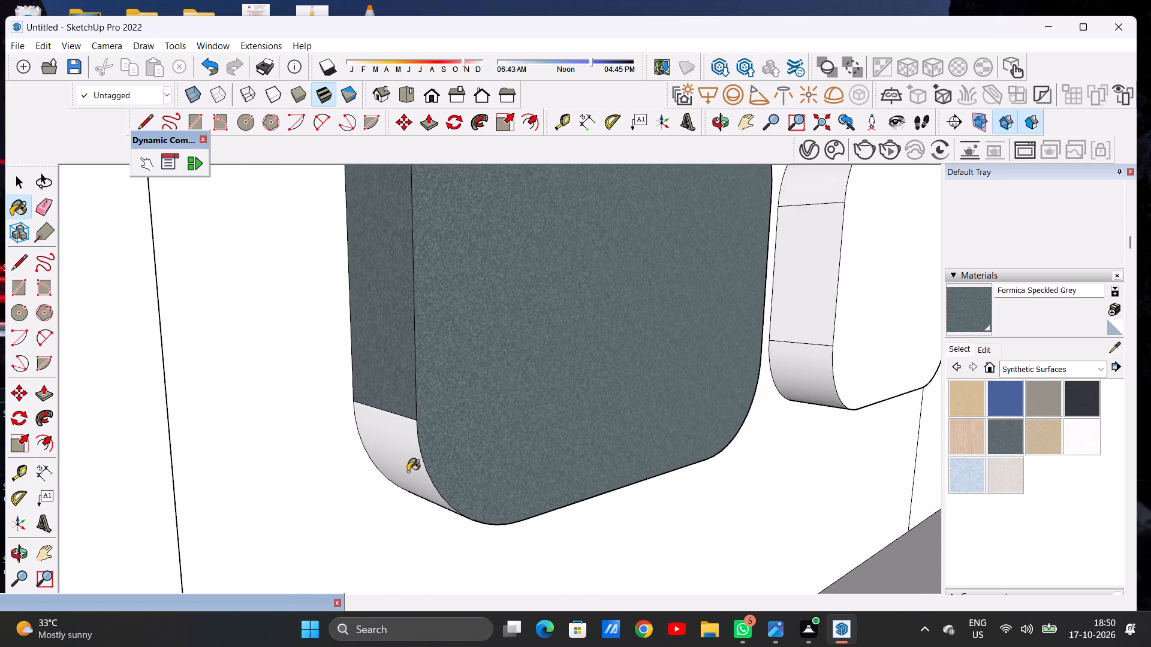
scroll(408, 471, "up", 6)
left_click(403, 451)
scroll(366, 461, "down", 14)
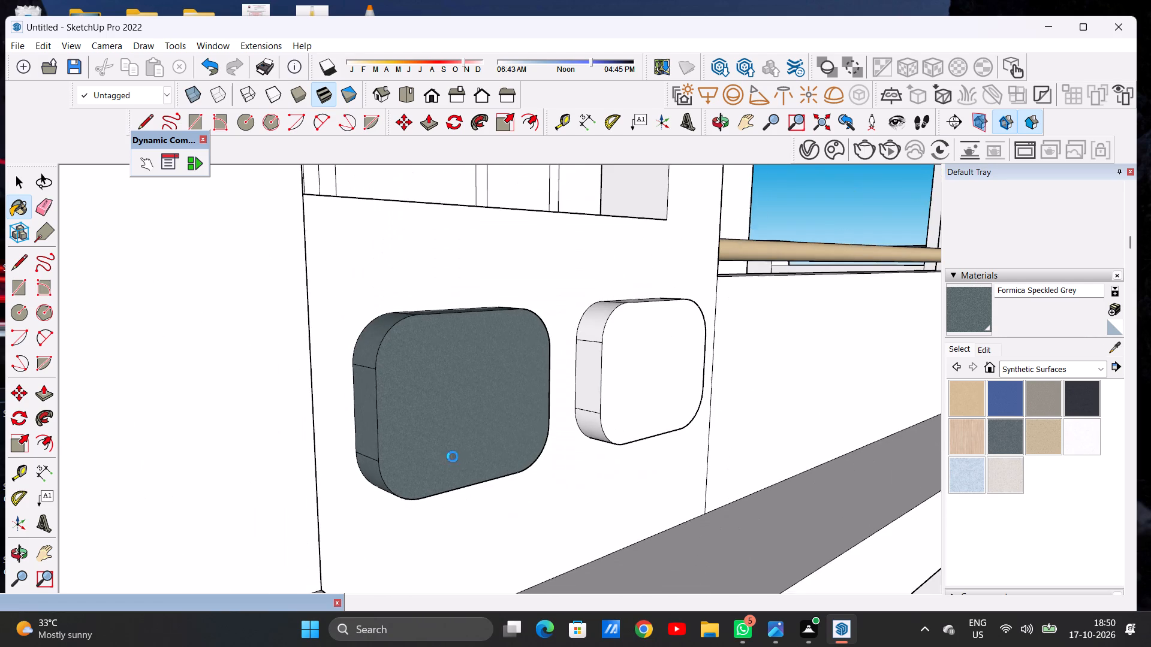
Paint the underside face of the same rounded parapet panel with Formica Speckled Grey.
middle_click_drag(451, 453, 325, 326)
middle_click_drag(411, 456, 408, 401)
scroll(431, 418, "up", 7)
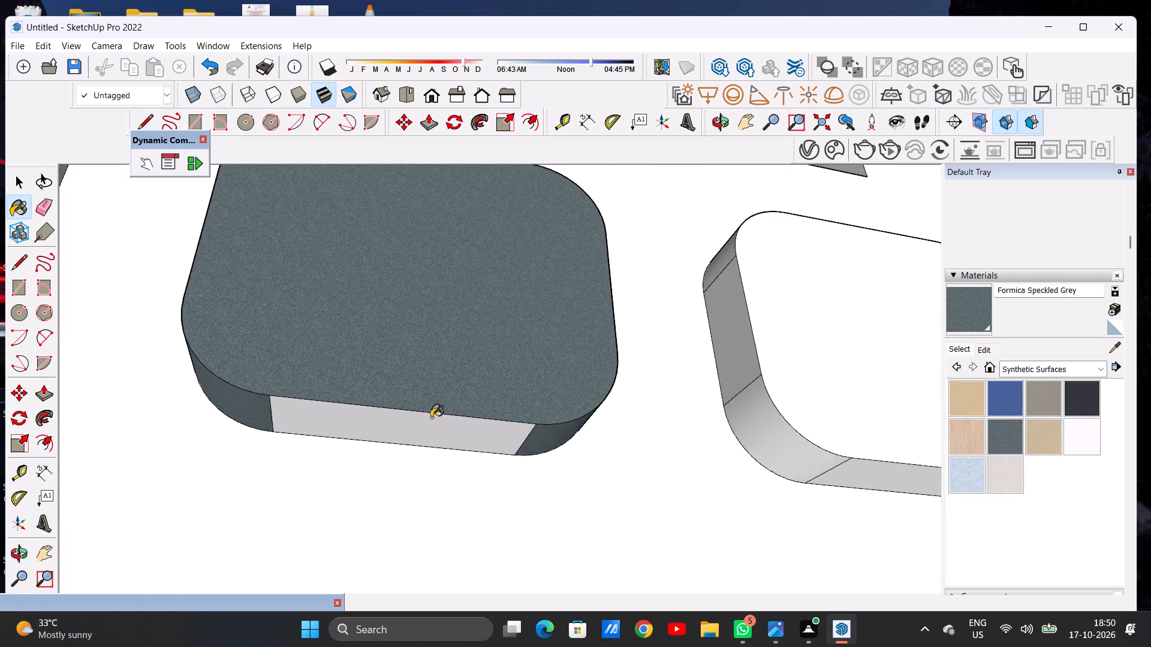
scroll(431, 418, "up", 4)
left_click(432, 418)
scroll(435, 453, "down", 8)
scroll(432, 463, "up", 1)
scroll(432, 465, "down", 7)
Paint the front, top and both upper rounded corners of the raised parapet panel farther from the stair tower with Formica Speckled Grey.
middle_click_drag(424, 424, 384, 449)
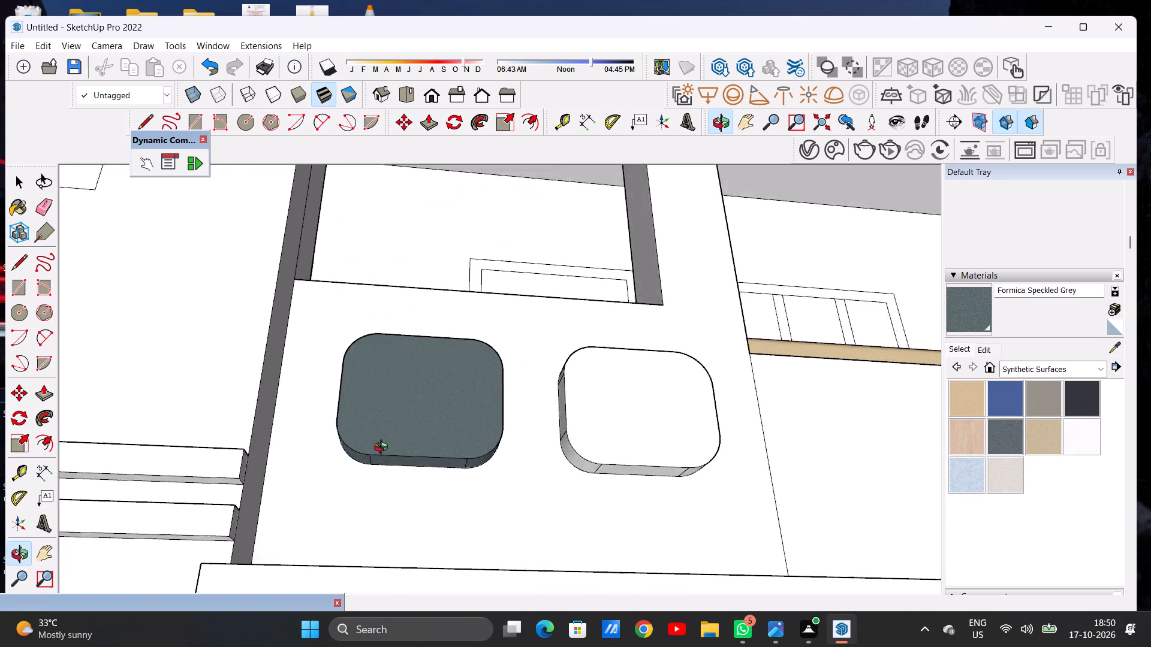
middle_click_drag(384, 449, 372, 536)
scroll(393, 506, "down", 12)
scroll(459, 468, "up", 11)
left_click(459, 468)
middle_click_drag(396, 428, 468, 530)
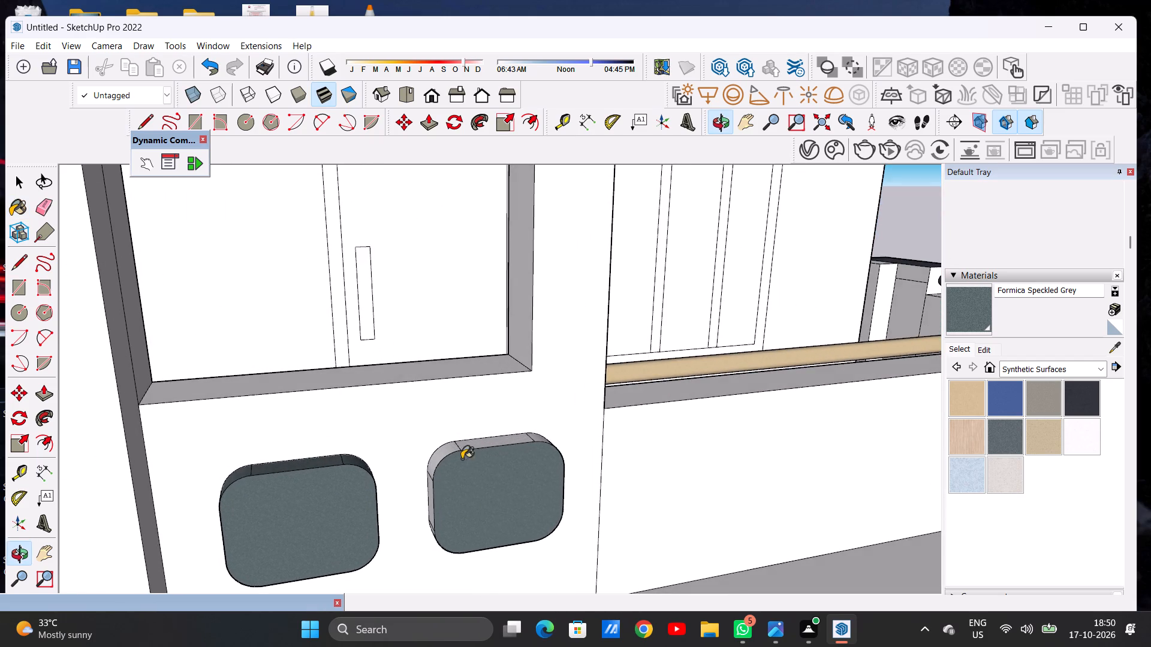
scroll(467, 443, "up", 10)
left_click(477, 442)
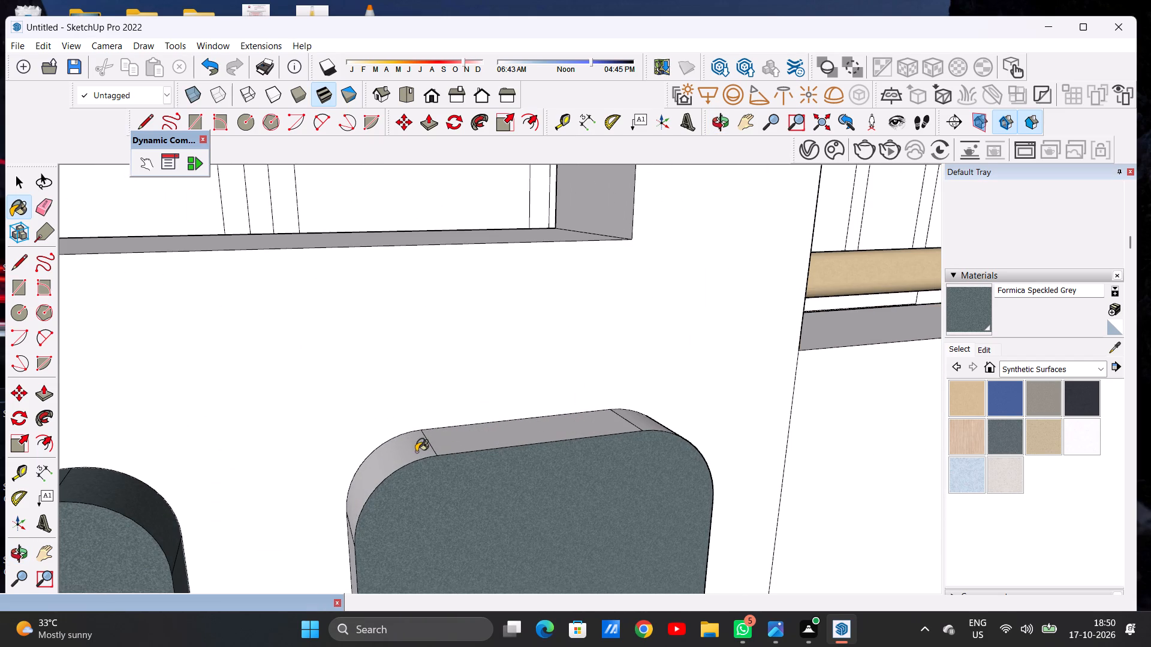
left_click(416, 452)
scroll(449, 439, "down", 6)
scroll(555, 440, "up", 12)
left_click(604, 418)
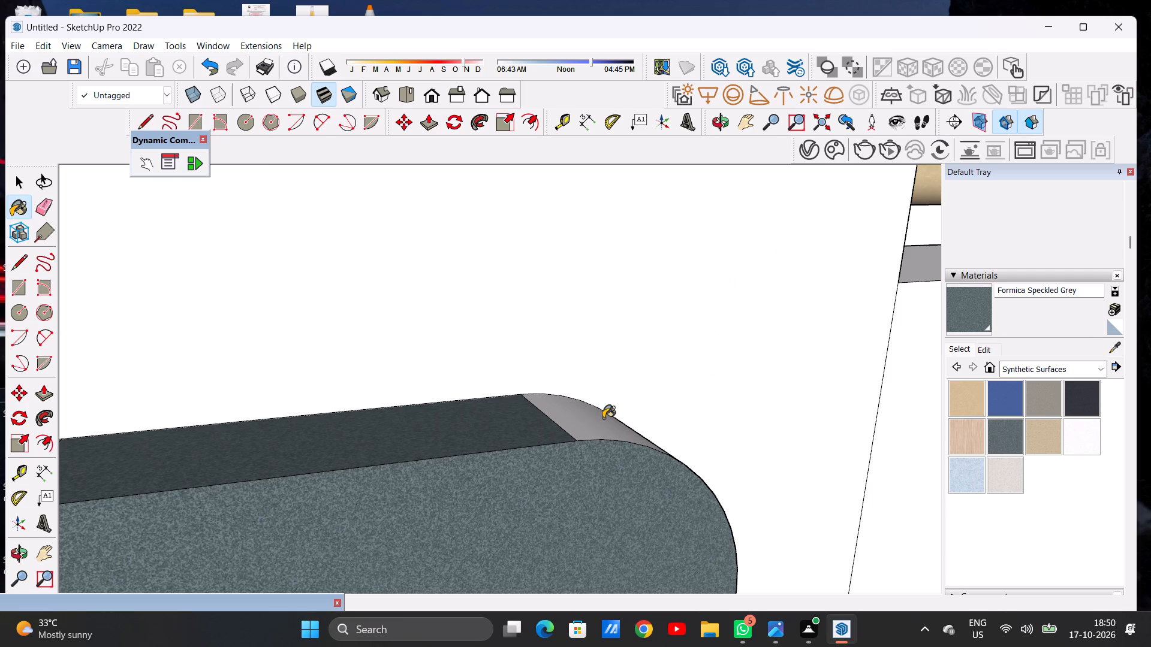
scroll(598, 431, "down", 5)
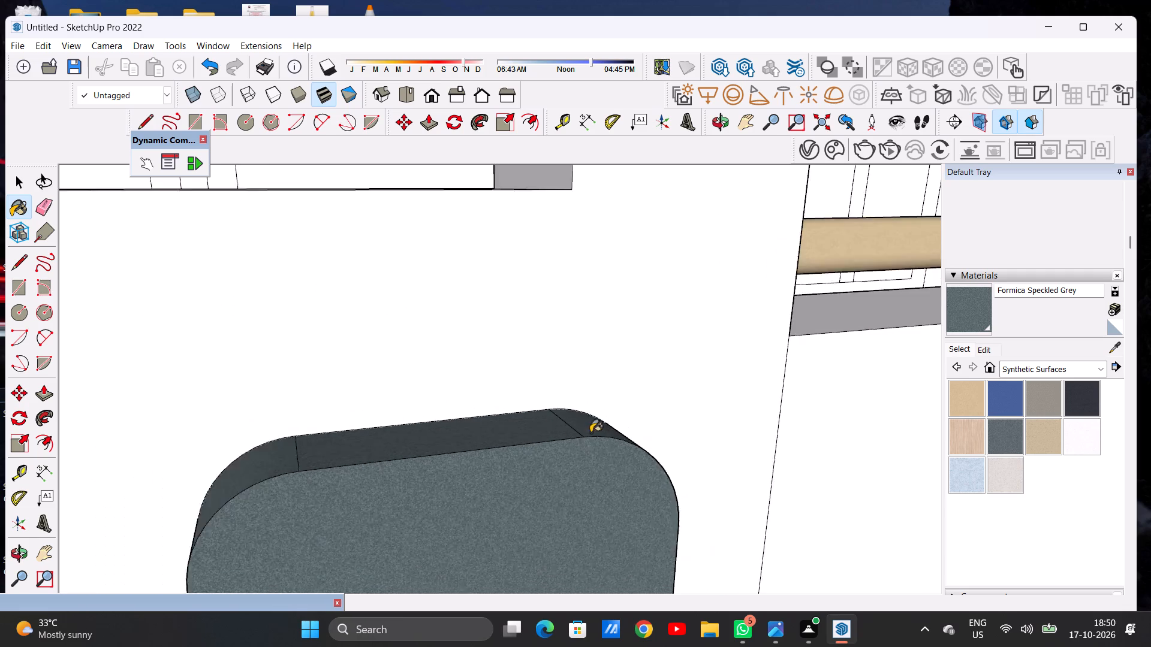
Paint the same panel's side face towards the stair tower and its lower rounded corner with Formica Speckled Grey.
scroll(590, 433, "down", 14)
scroll(493, 480, "up", 5)
middle_click_drag(407, 498, 504, 470)
scroll(412, 489, "up", 7)
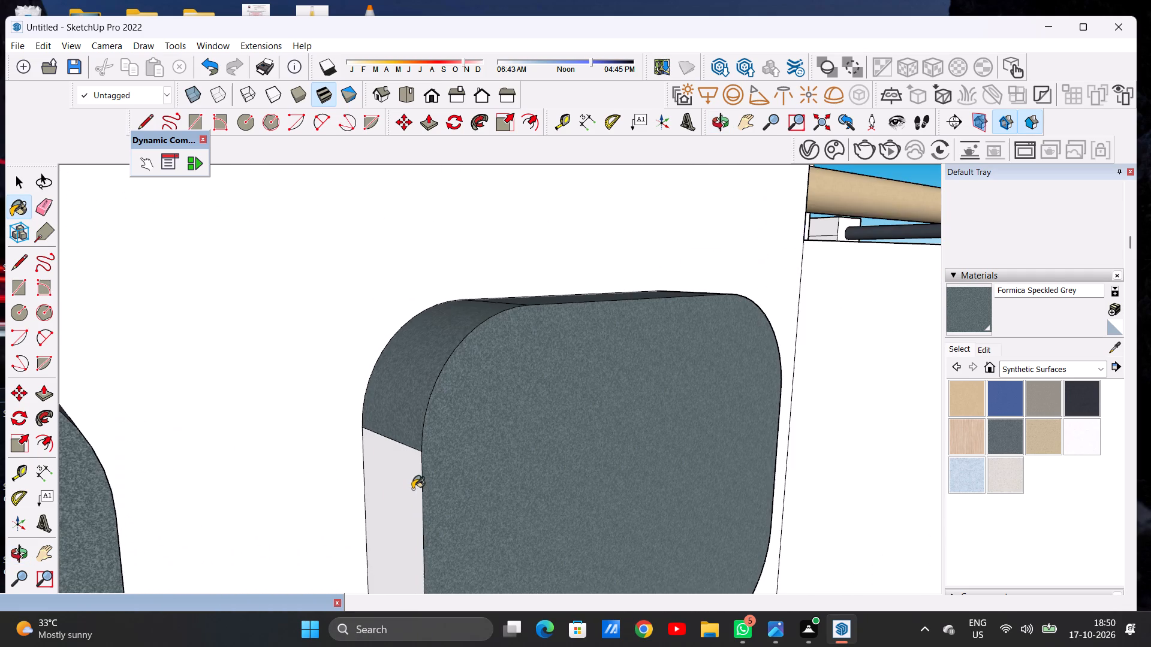
left_click(408, 489)
scroll(408, 437, "down", 15)
scroll(406, 517, "up", 12)
left_click(414, 500)
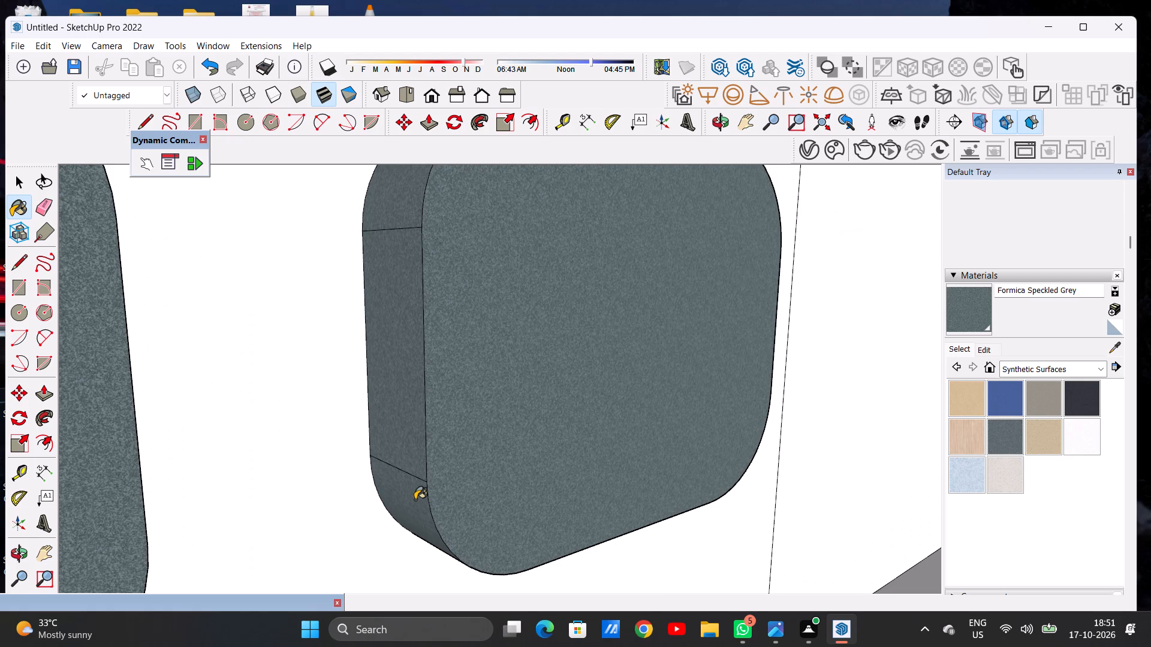
scroll(289, 380, "down", 3)
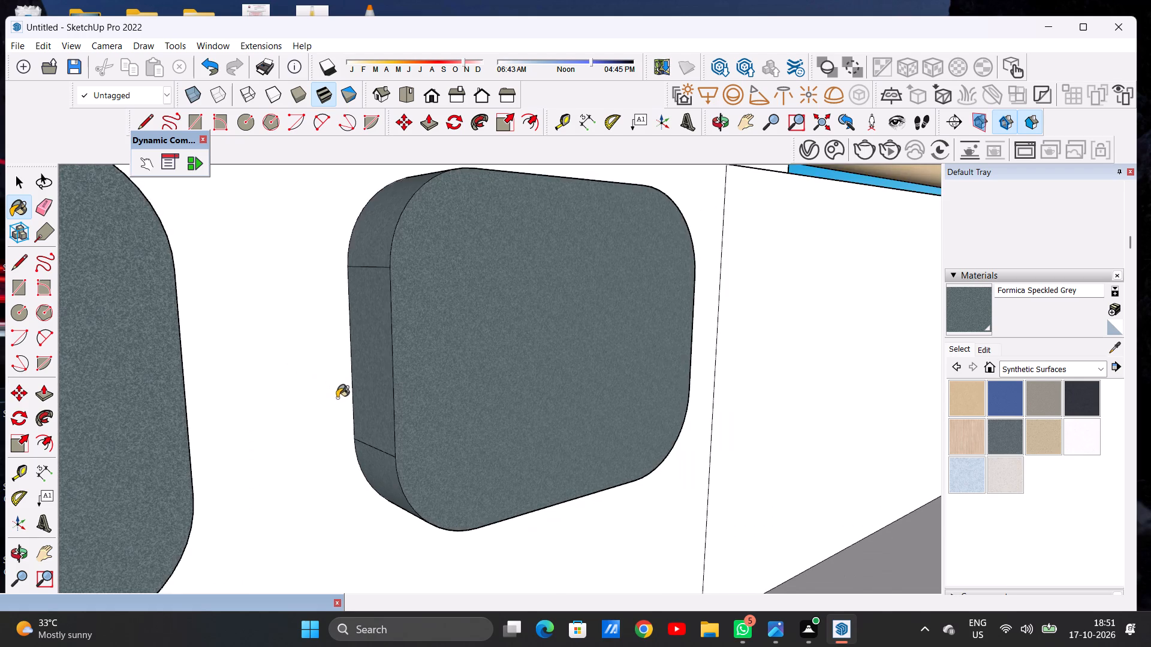
Paint the same panel's side face away from the stair tower and its lower rounded corner with Formica Speckled Grey.
scroll(420, 397, "down", 10)
middle_click_drag(581, 349, 204, 347)
scroll(390, 350, "up", 5)
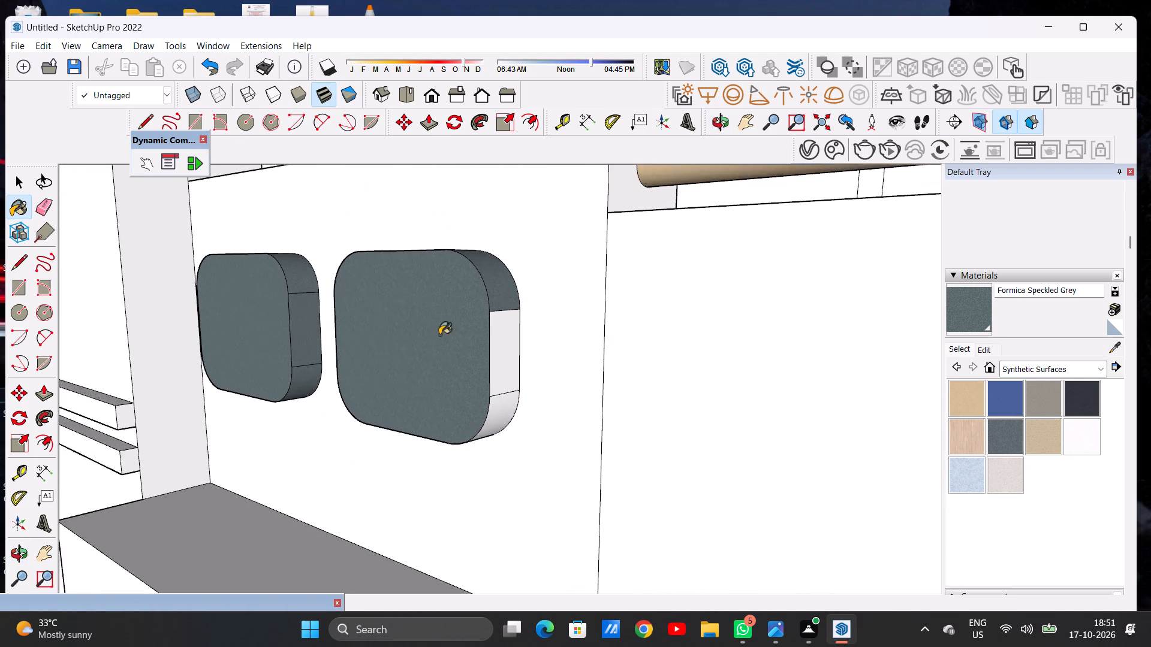
scroll(439, 335, "up", 1)
left_click(509, 337)
scroll(526, 461, "up", 7)
left_click(487, 404)
scroll(491, 419, "down", 5)
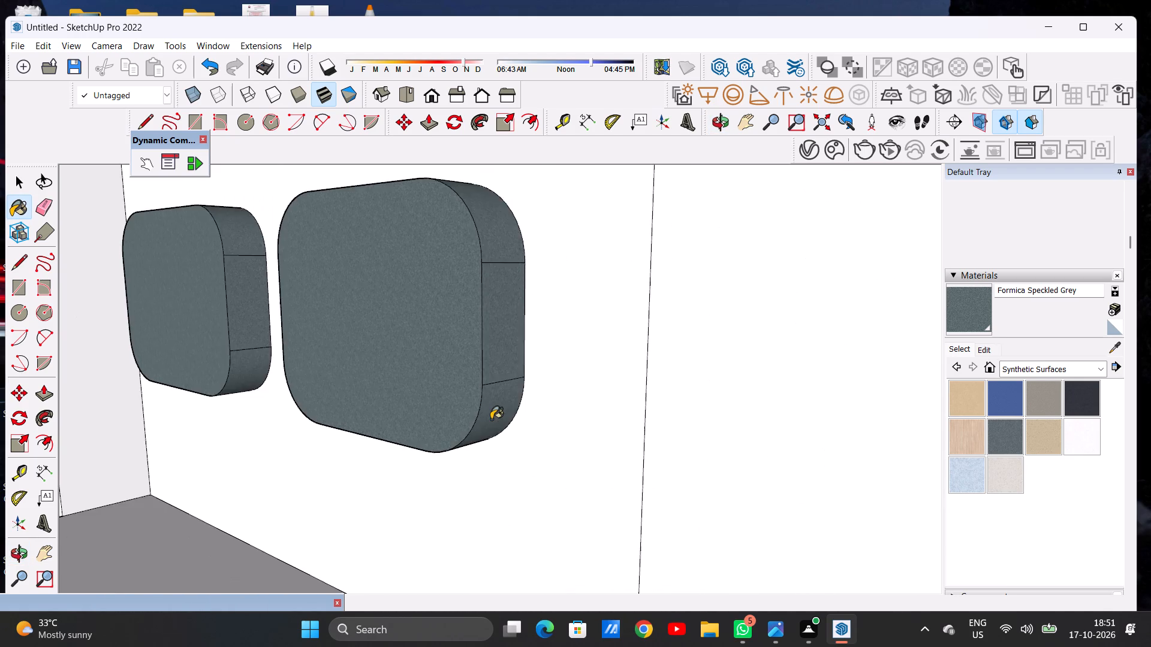
Paint the underside face of the same rounded parapet panel with Formica Speckled Grey.
scroll(491, 419, "down", 10)
middle_click_drag(460, 455, 471, 257)
scroll(457, 323, "up", 13)
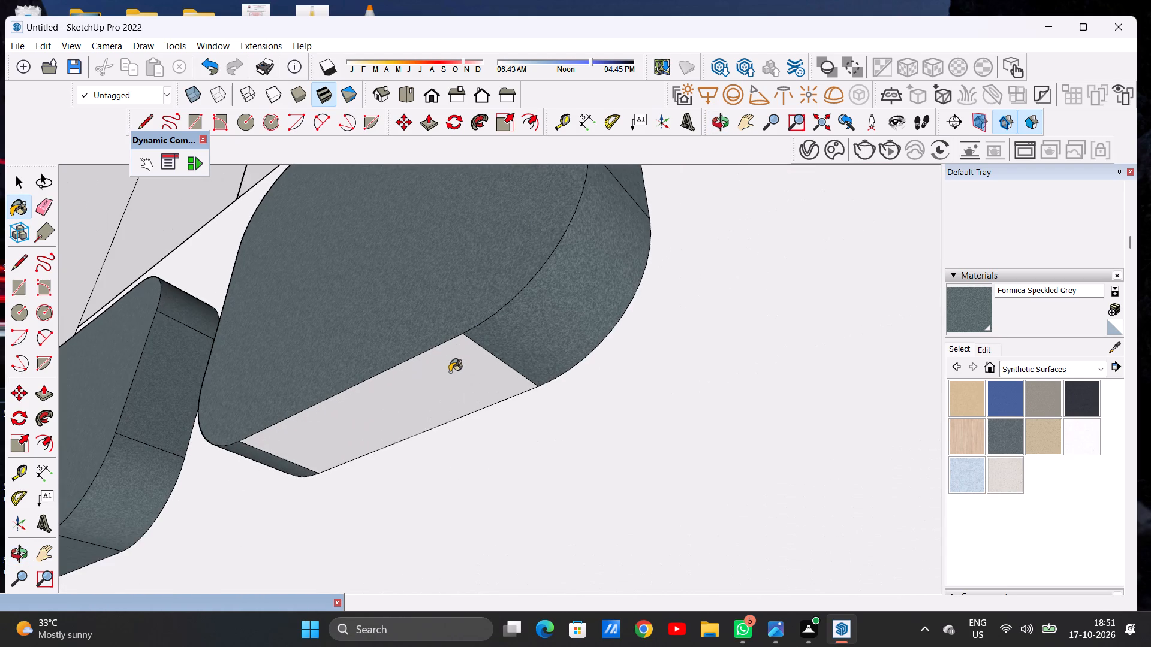
left_click(450, 372)
scroll(335, 398, "down", 18)
middle_click_drag(346, 361, 565, 501)
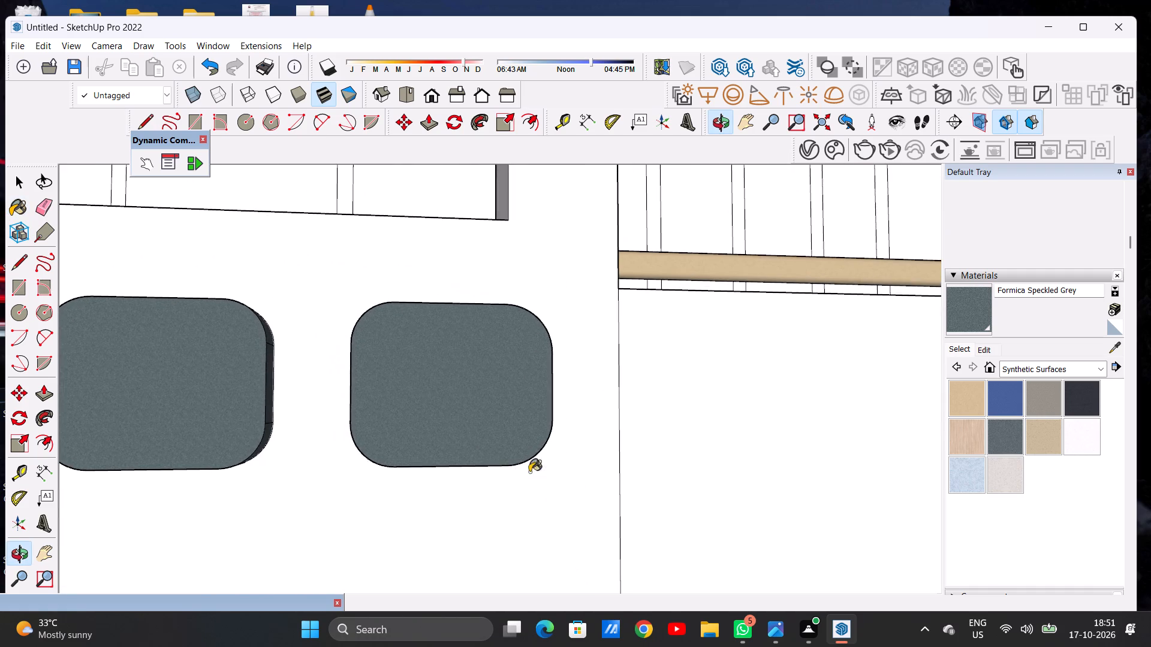
Examine both raised balcony parapet panels from several angles and against the street facade to check their paint coverage.
scroll(430, 458, "down", 18)
scroll(344, 416, "down", 6)
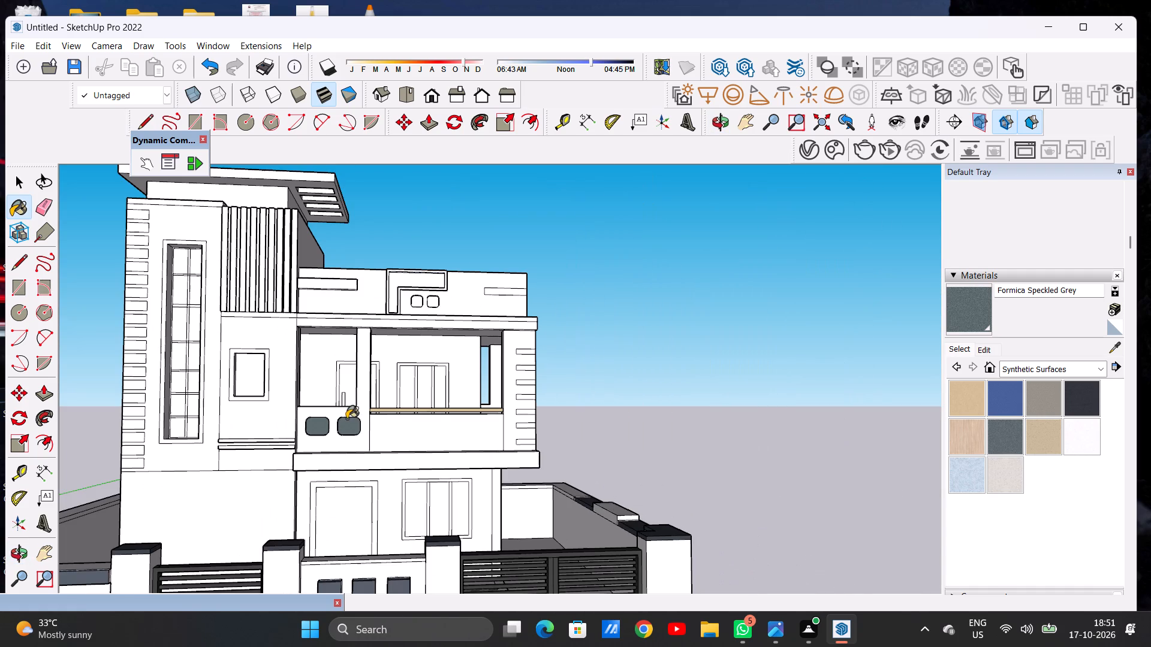
scroll(357, 422, "up", 6)
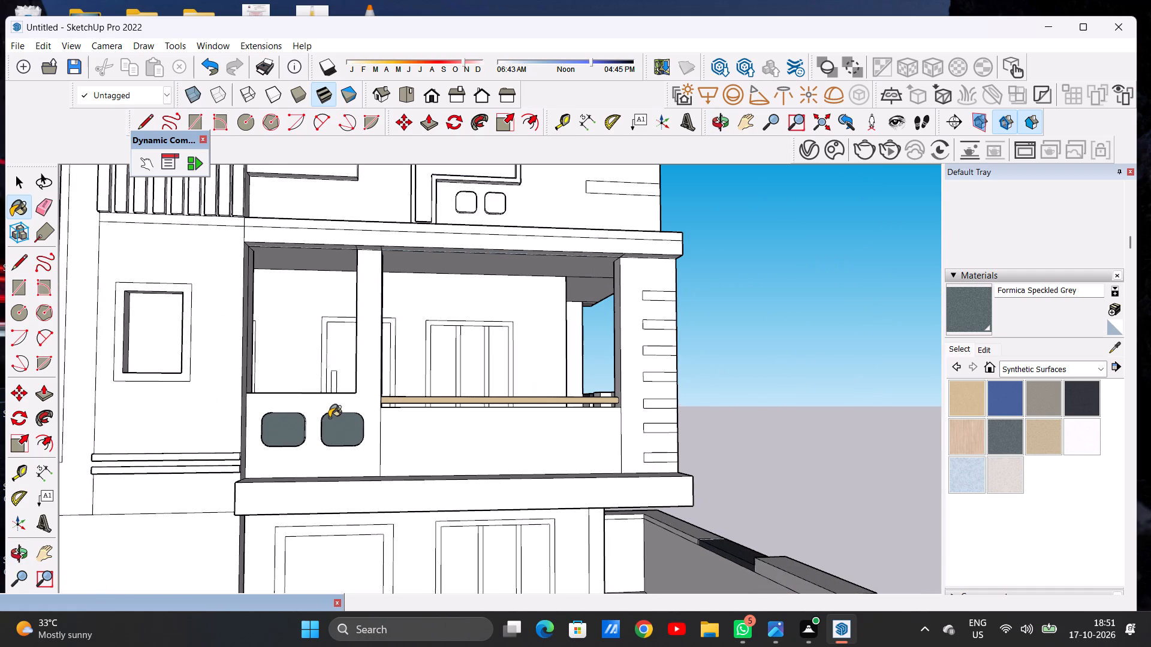
scroll(303, 425, "down", 5)
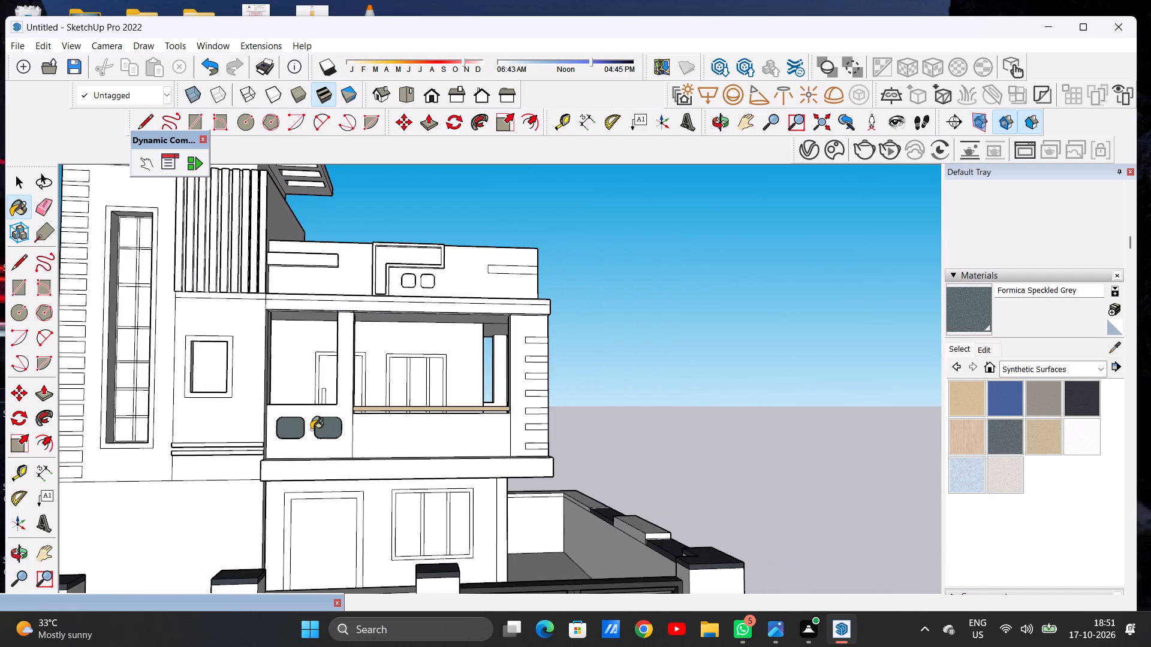
middle_click_drag(209, 451, 303, 446)
scroll(296, 433, "up", 2)
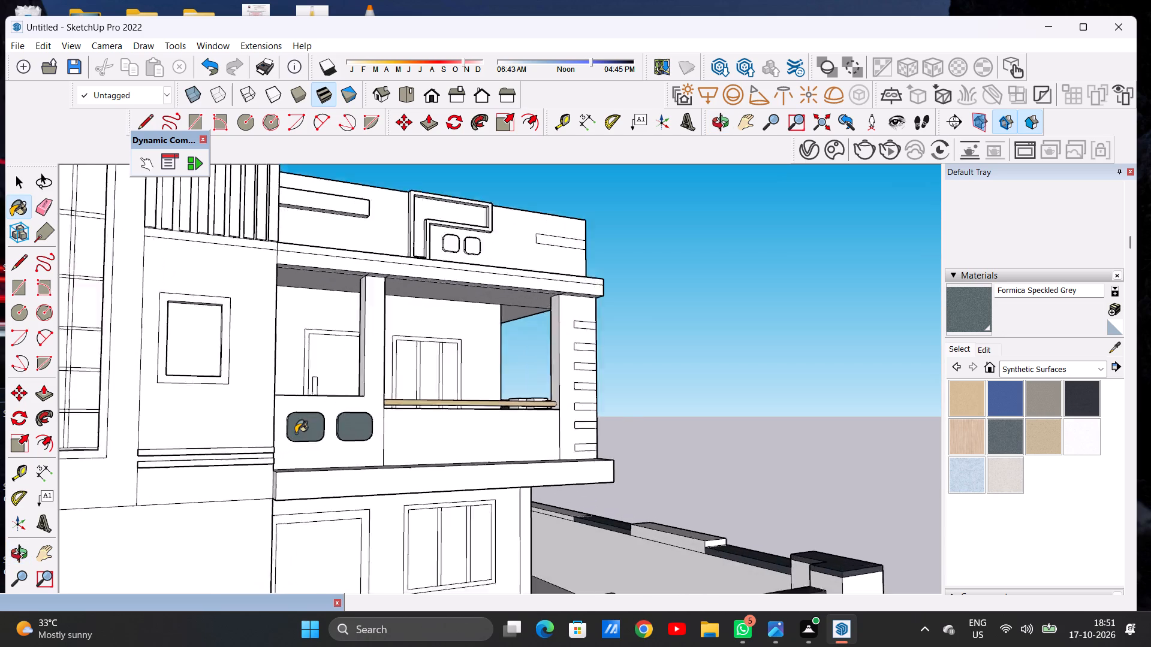
scroll(296, 433, "up", 9)
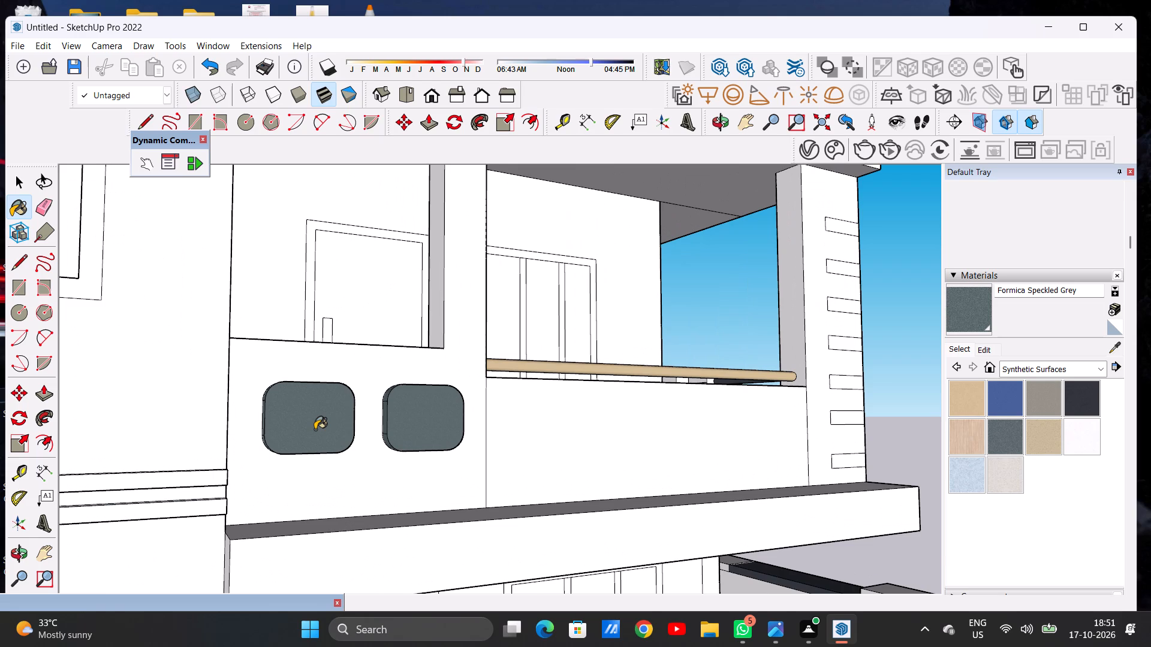
scroll(329, 440, "down", 5)
scroll(313, 453, "up", 11)
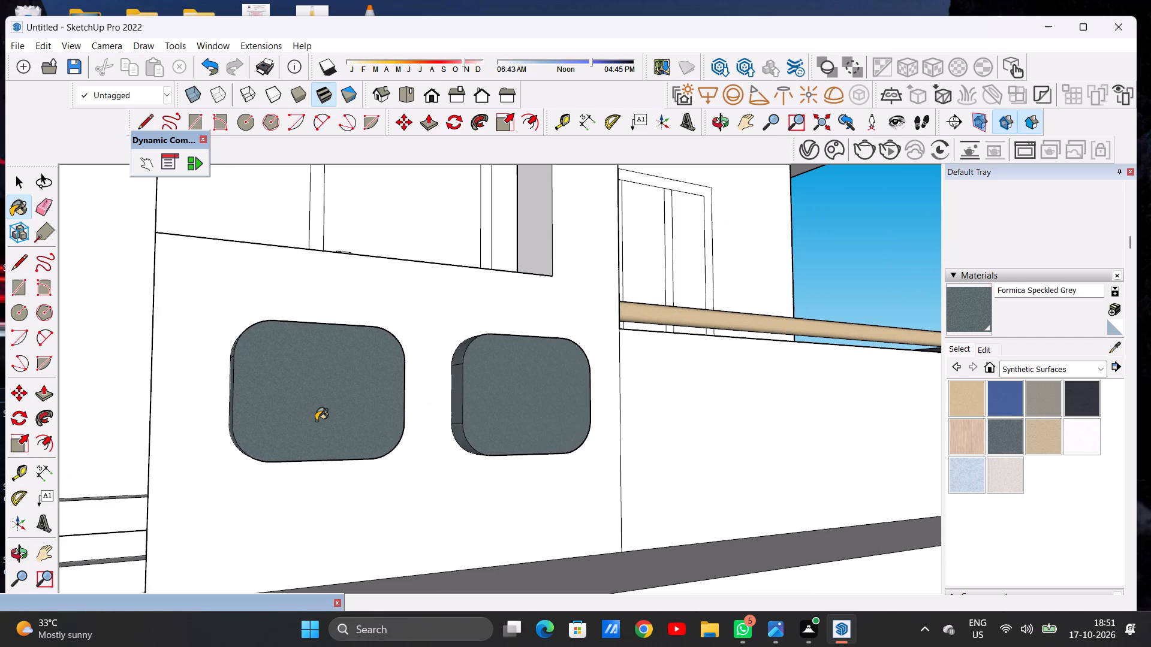
scroll(316, 421, "down", 4)
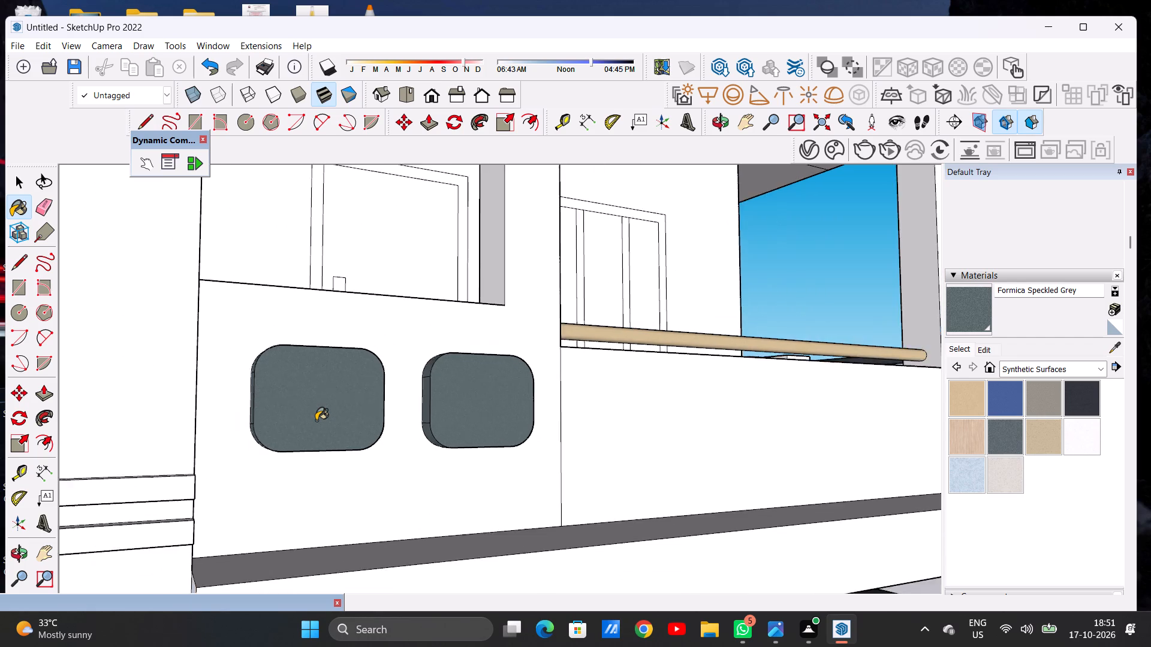
scroll(316, 421, "down", 7)
middle_click_drag(418, 404, 297, 423)
scroll(320, 417, "up", 5)
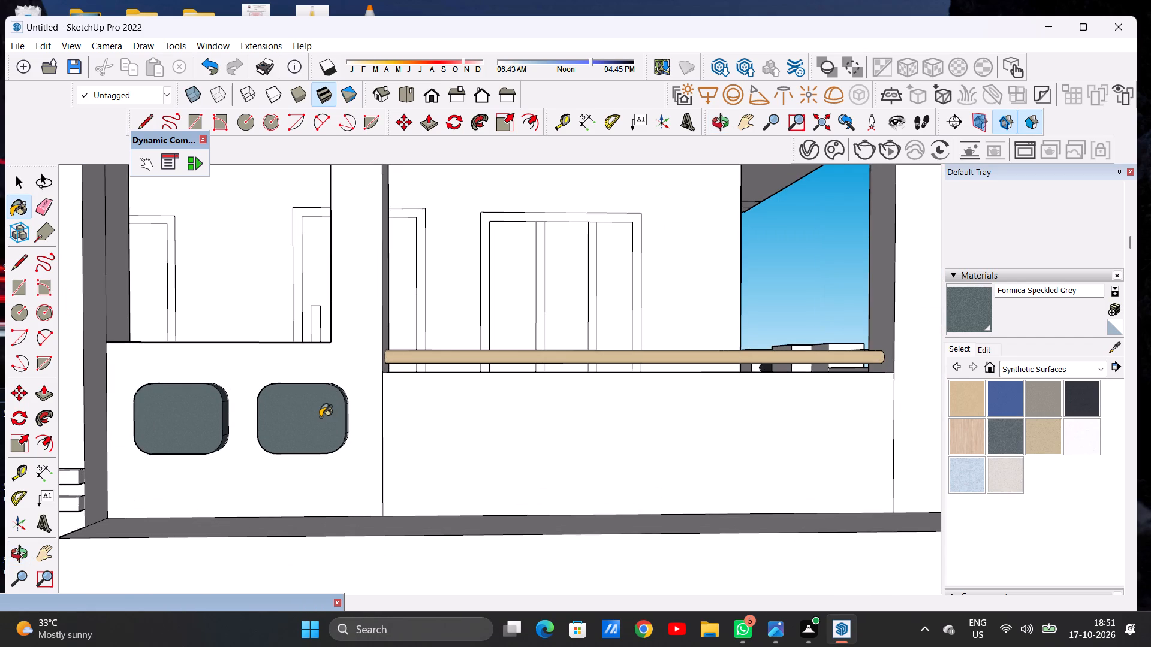
Examine the whole house exterior and the front boundary wall beside the small gate for surfaces still unpainted.
key("space")
scroll(344, 381, "down", 8)
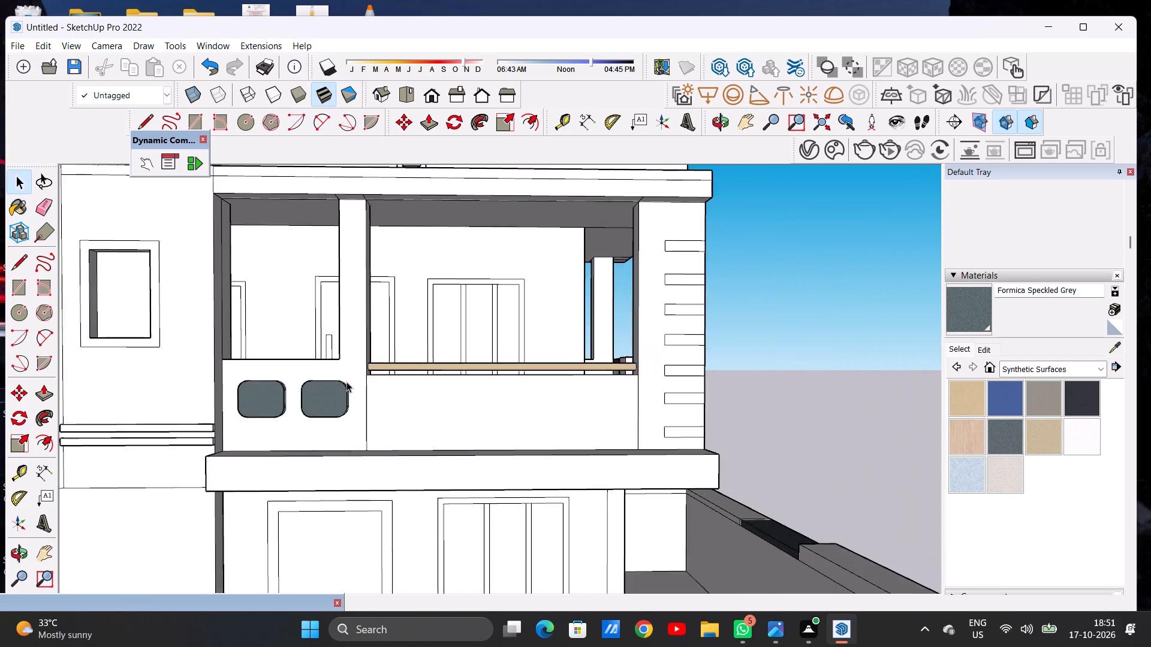
scroll(346, 382, "down", 5)
scroll(347, 392, "up", 1)
scroll(347, 392, "down", 9)
scroll(347, 433, "up", 2)
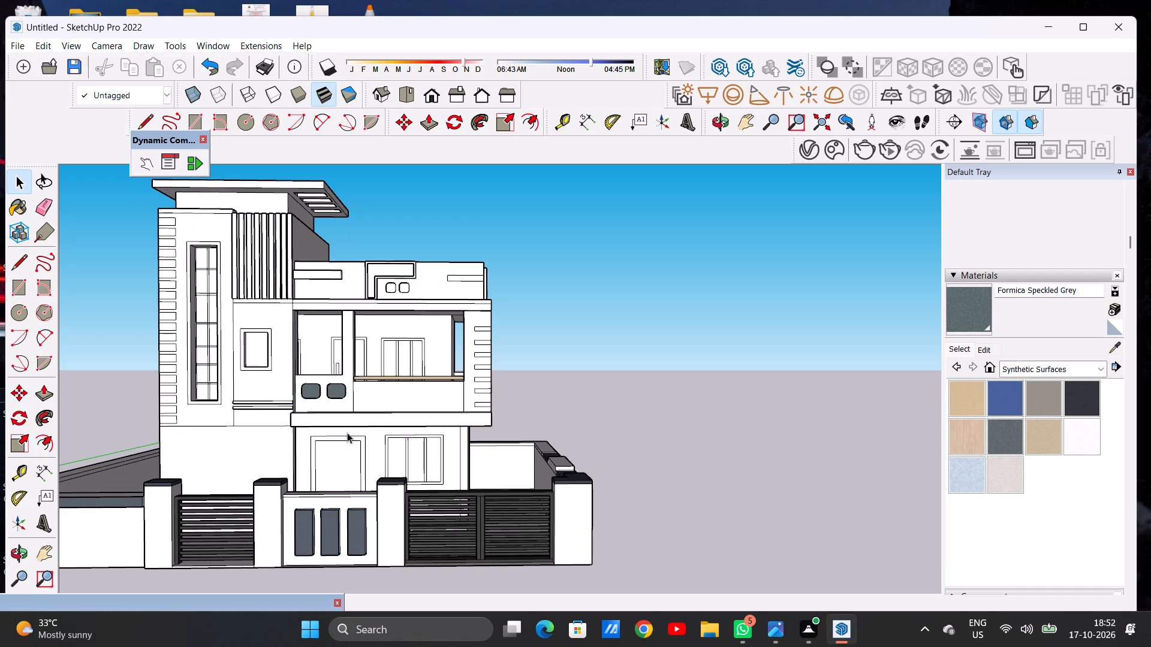
scroll(375, 459, "down", 4)
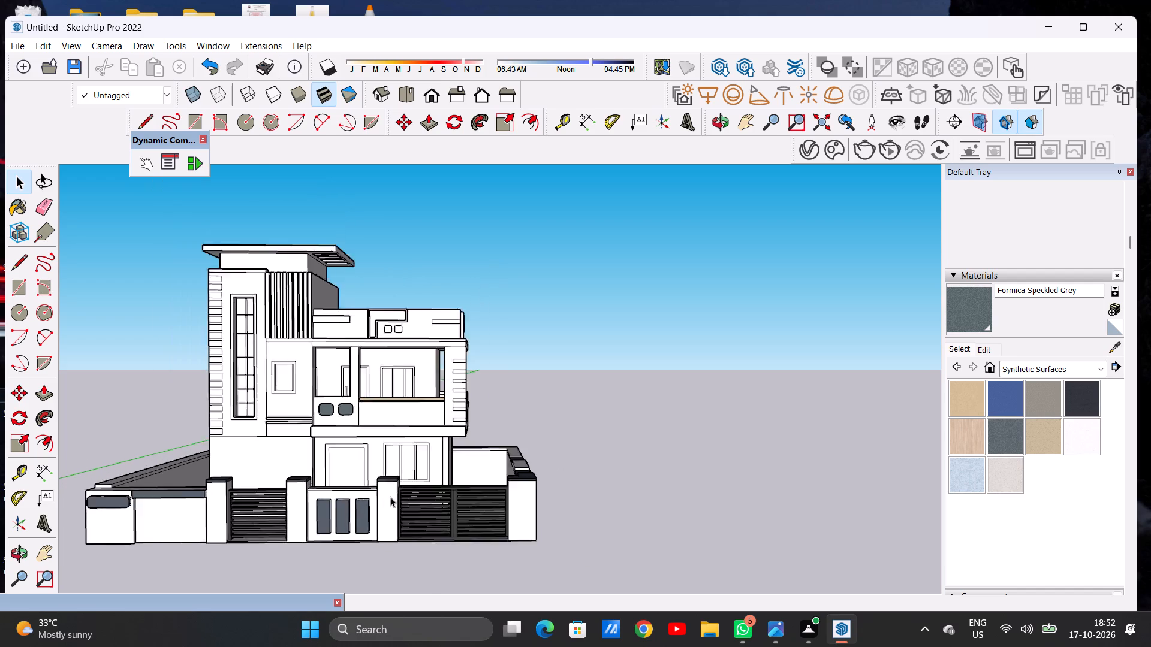
scroll(390, 497, "down", 9)
scroll(409, 457, "up", 7)
middle_click_drag(445, 410, 174, 427)
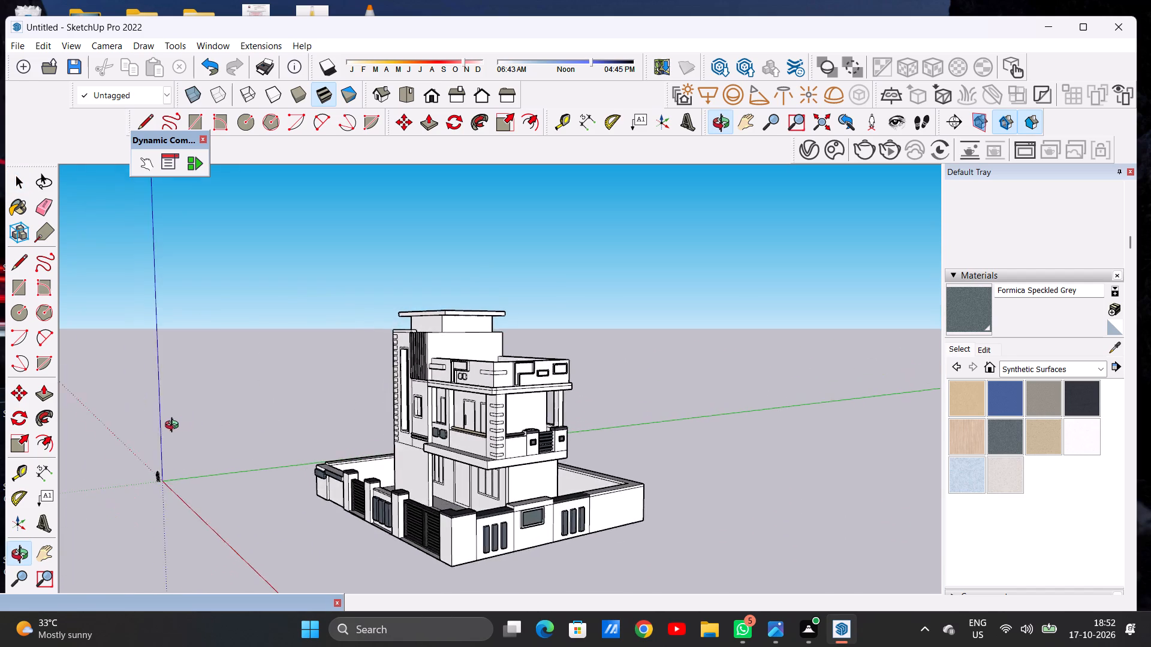
middle_click_drag(174, 427, 438, 424)
scroll(505, 485, "down", 4)
scroll(397, 521, "up", 6)
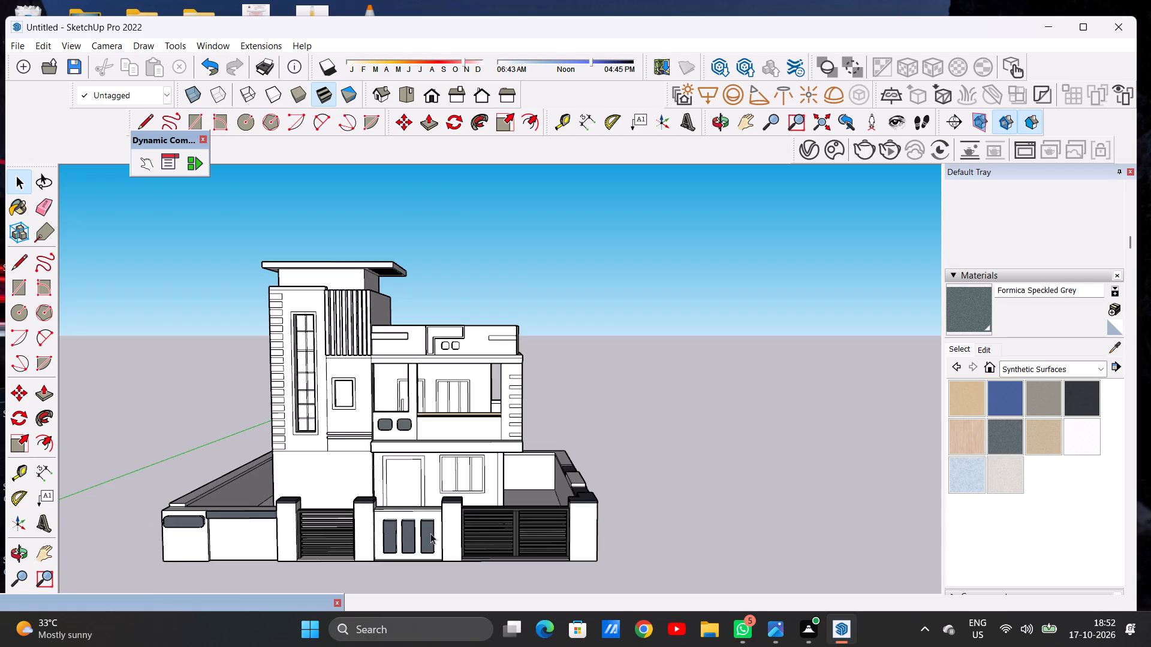
scroll(396, 498, "down", 4)
scroll(339, 527, "up", 7)
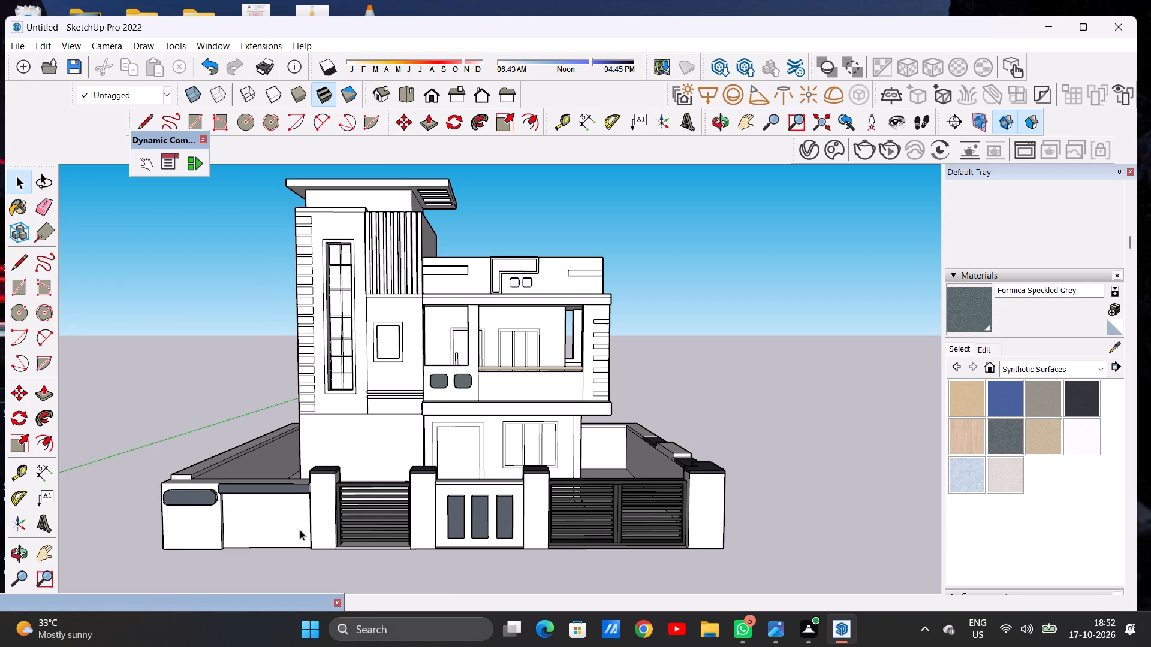
middle_click_drag(219, 513, 147, 572)
scroll(217, 488, "up", 10)
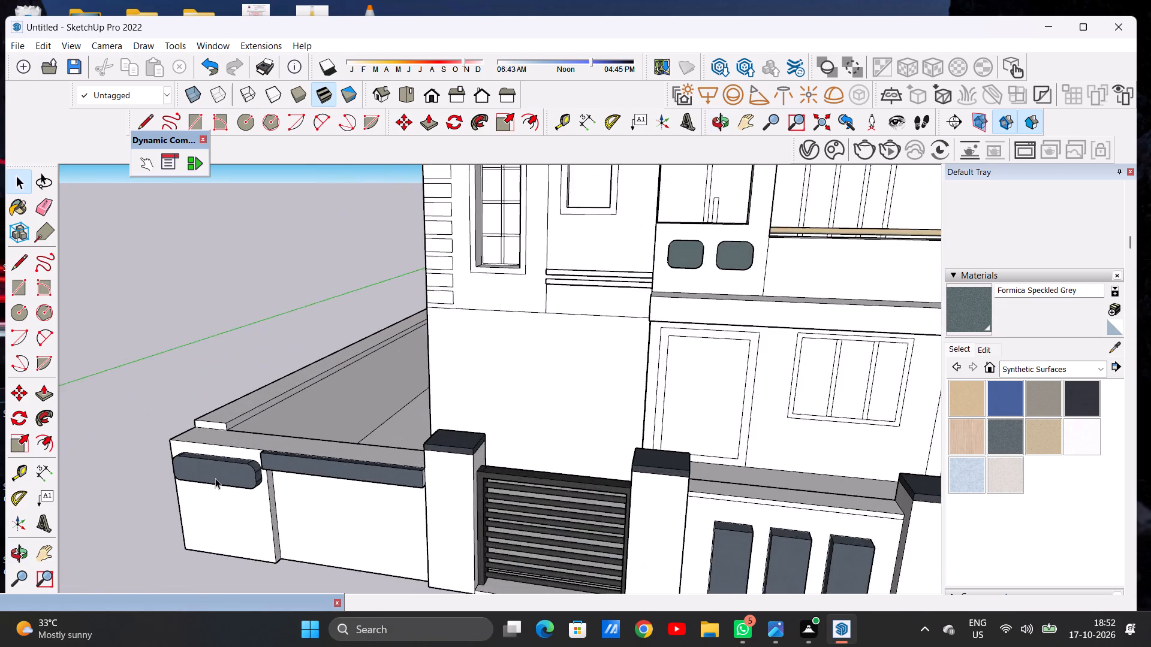
scroll(215, 478, "up", 5)
middle_click_drag(207, 480, 309, 474)
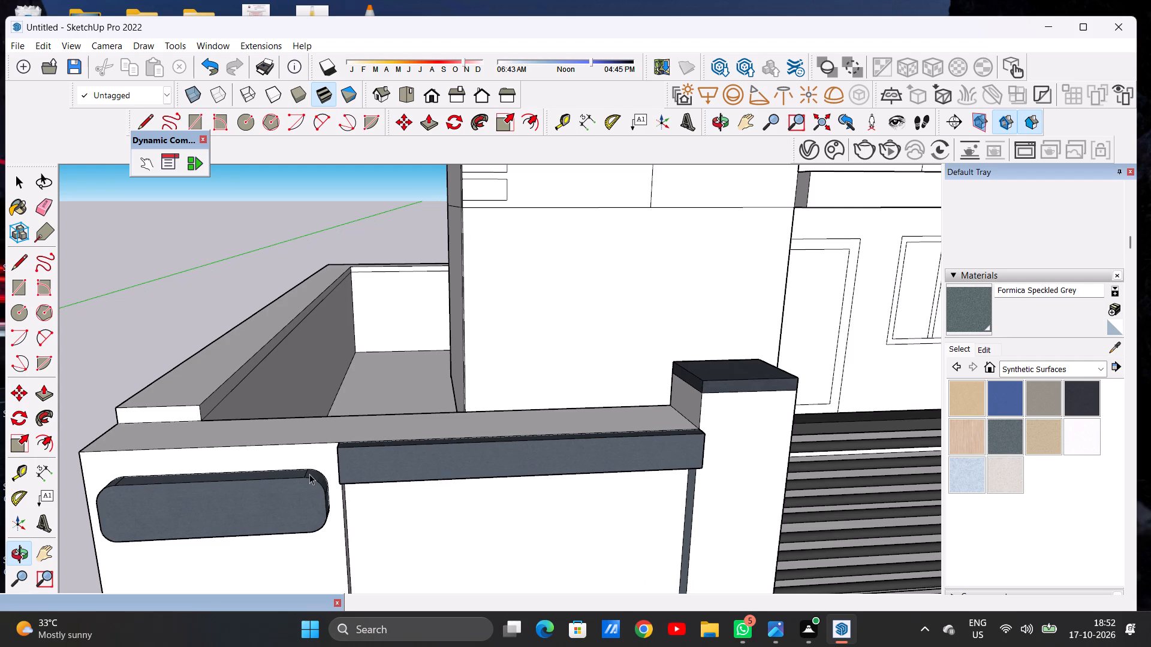
scroll(309, 474, "down", 7)
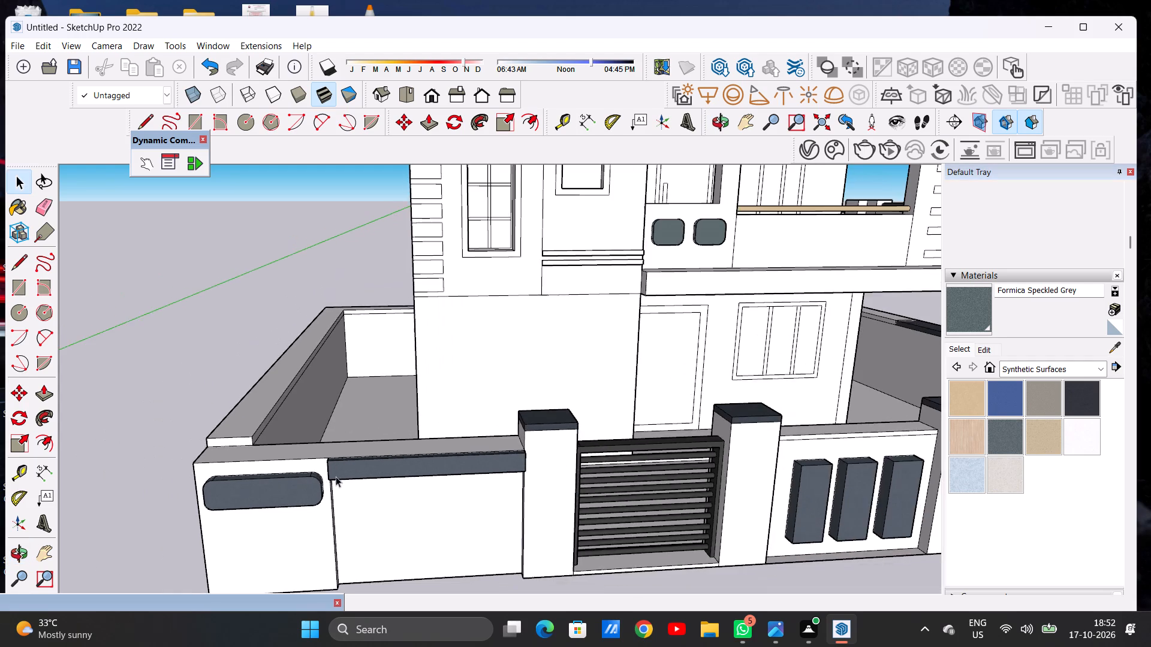
middle_click_drag(448, 475, 310, 473)
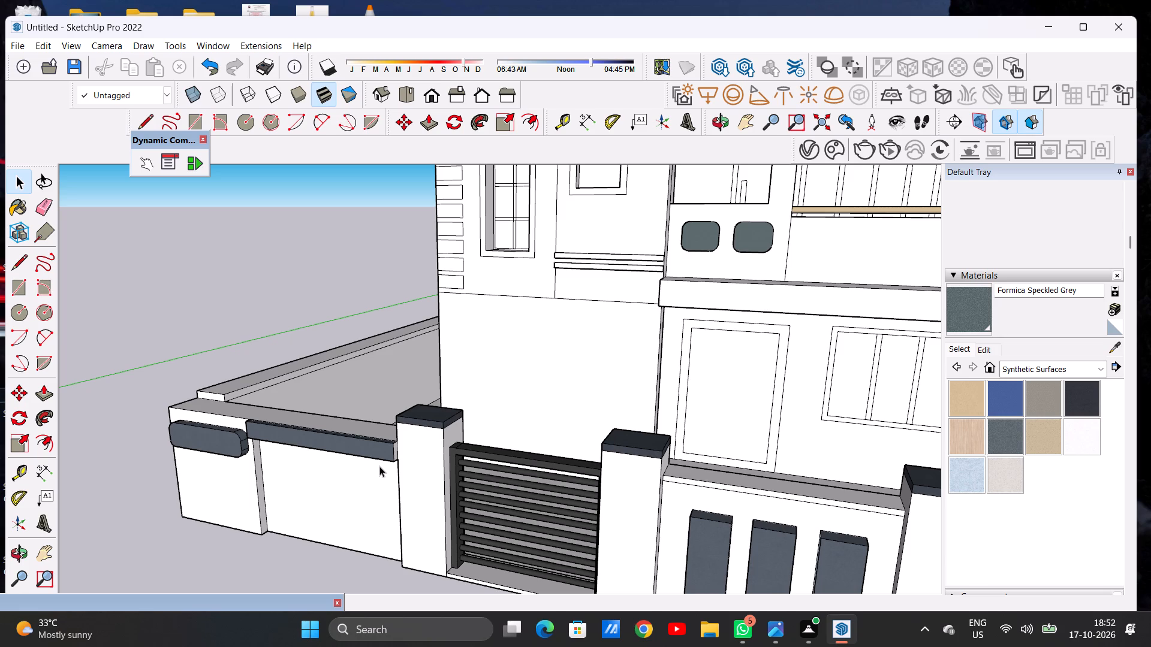
Paint the end face of the boundary wall's dark trim band, beside the small gate's pillar, with Formica Speckled Grey.
scroll(419, 457, "down", 6)
scroll(421, 452, "up", 15)
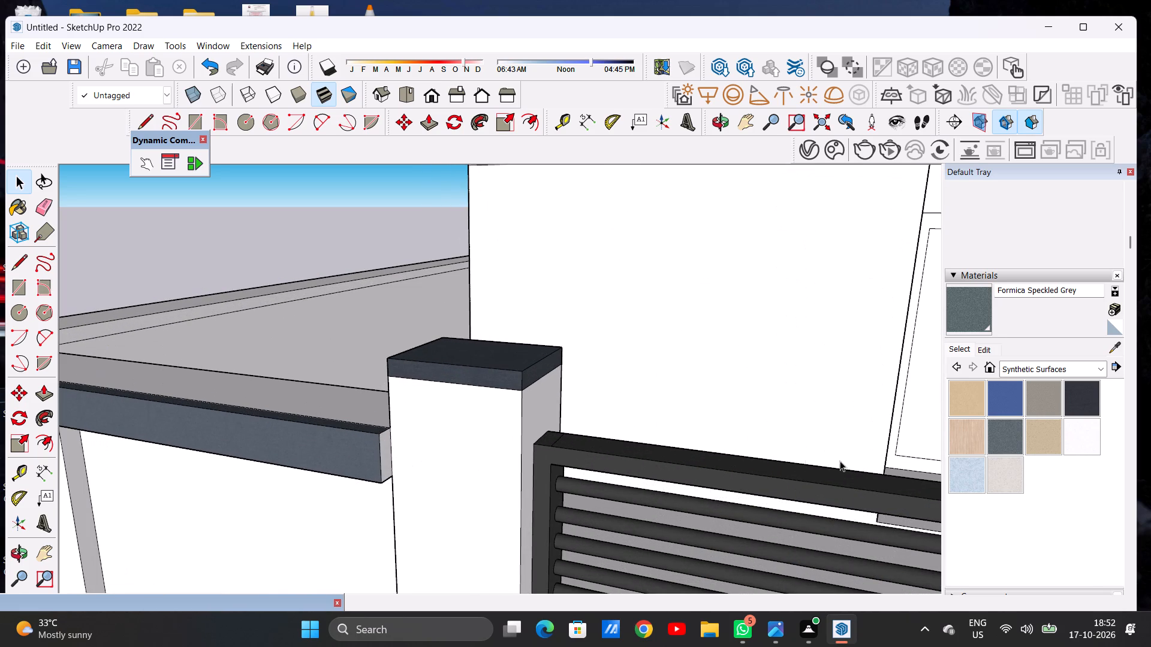
left_click(1003, 431)
scroll(335, 437, "up", 8)
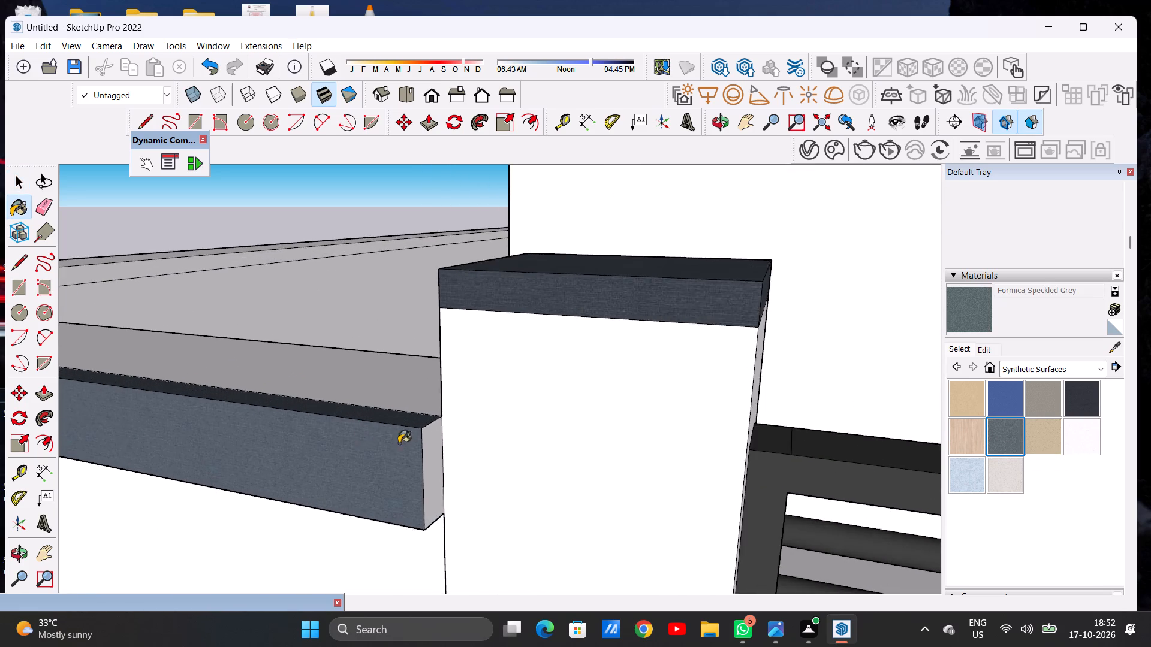
scroll(399, 443, "up", 4)
left_click(441, 433)
scroll(424, 448, "down", 4)
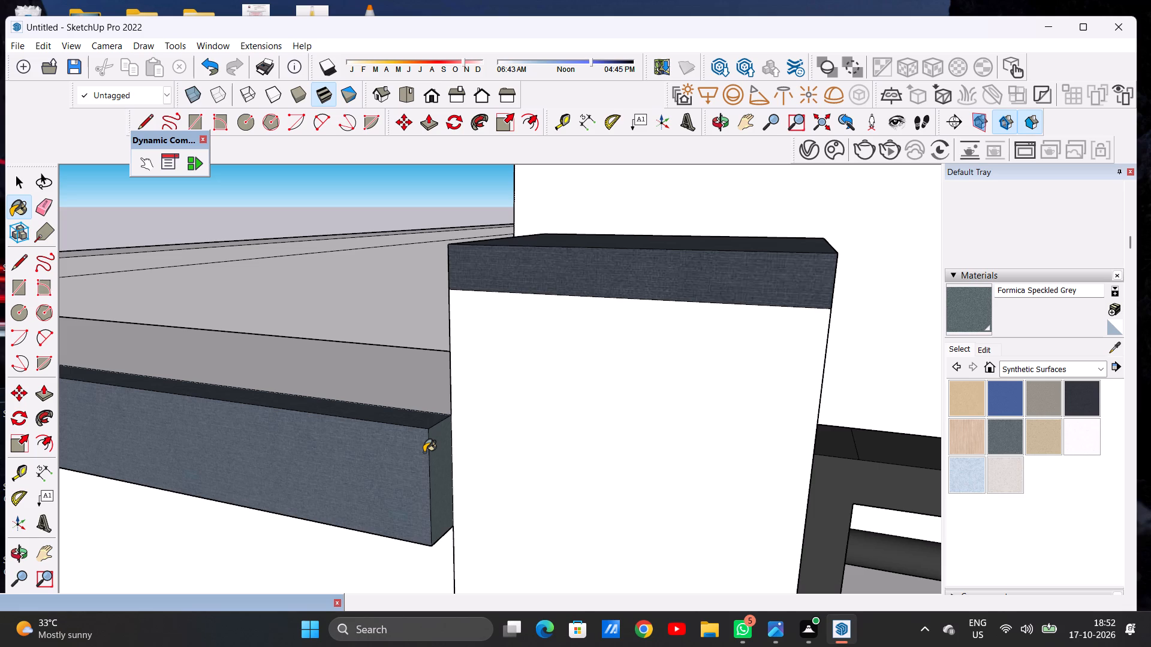
scroll(412, 450, "down", 7)
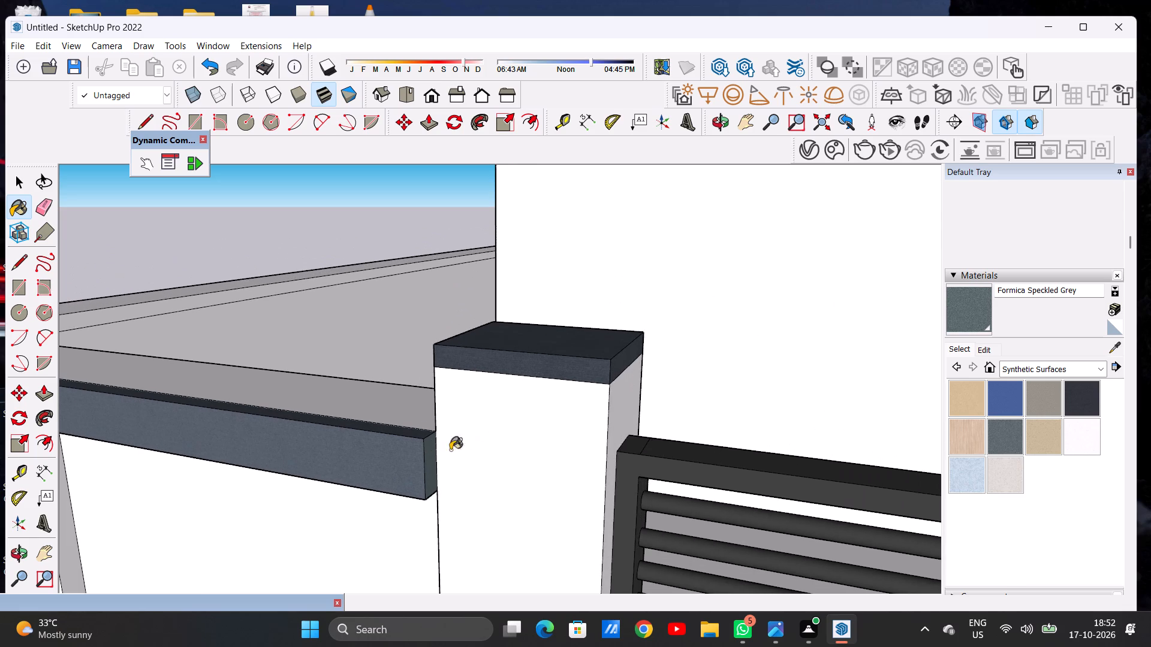
scroll(435, 452, "up", 5)
key("space")
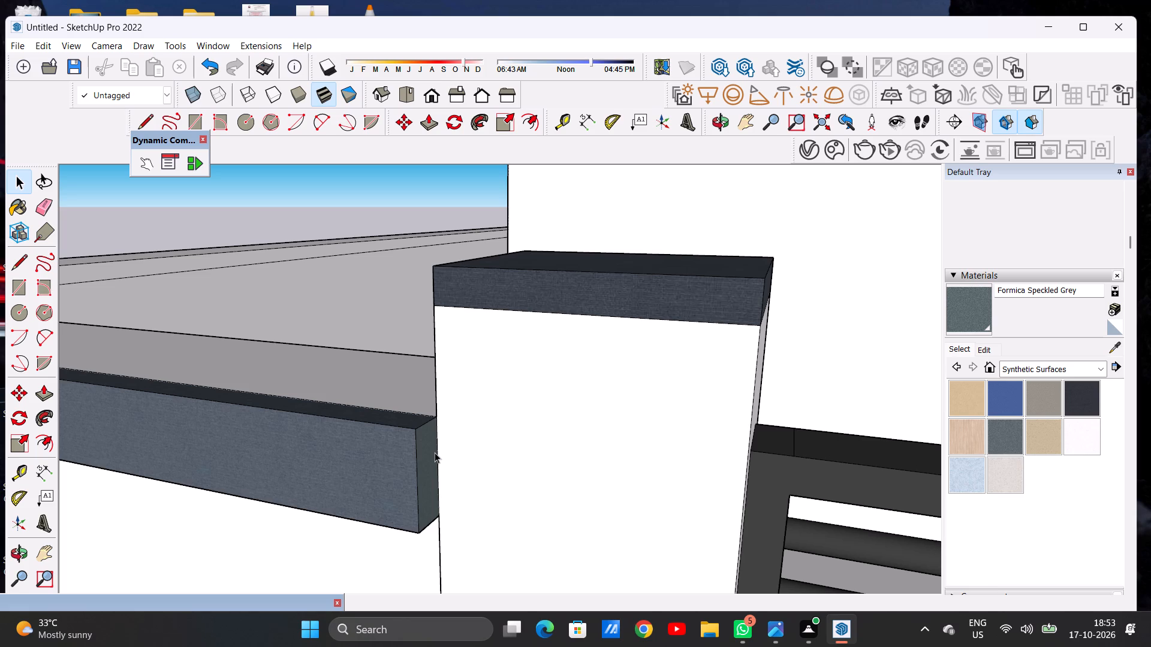
Examine the front boundary wall, its trim beside the small gate and the house facade to check paint coverage.
scroll(435, 452, "down", 14)
scroll(502, 493, "down", 4)
scroll(524, 468, "up", 7)
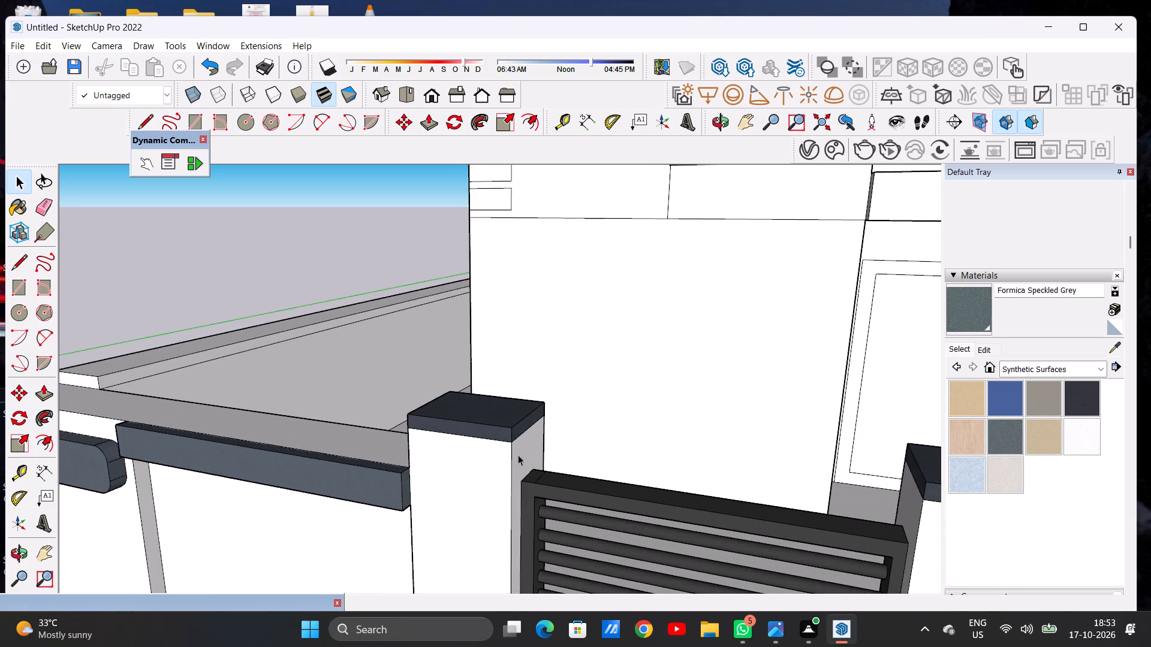
middle_click_drag(532, 459, 634, 411)
scroll(489, 438, "down", 11)
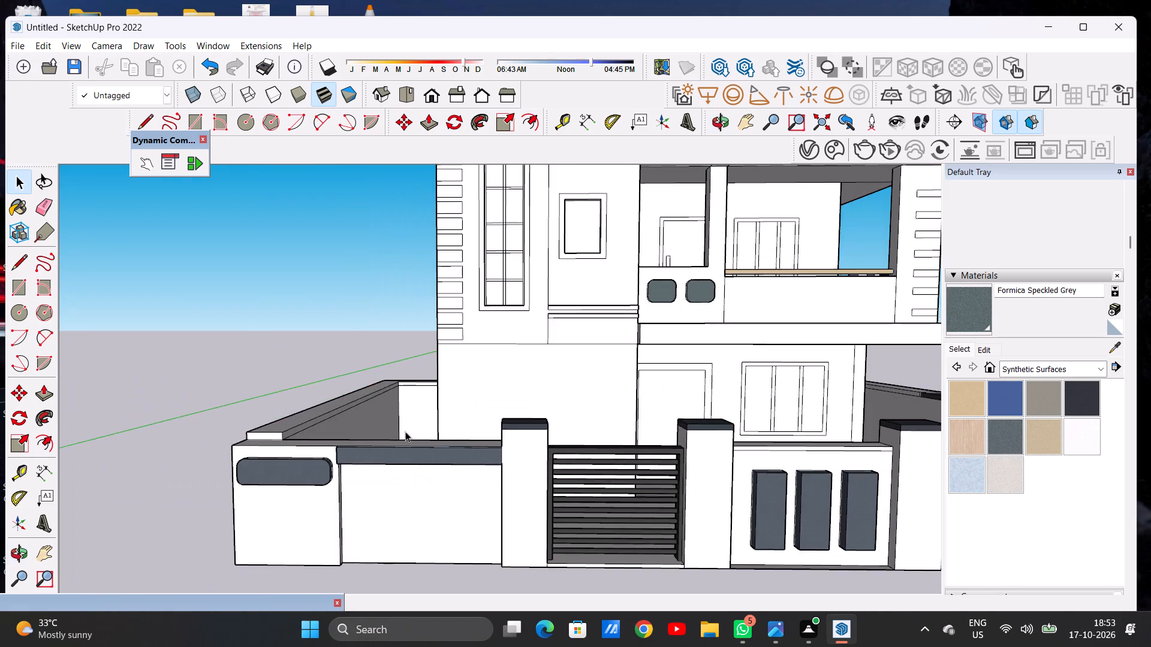
middle_click_drag(405, 436, 381, 563)
scroll(445, 528, "up", 6)
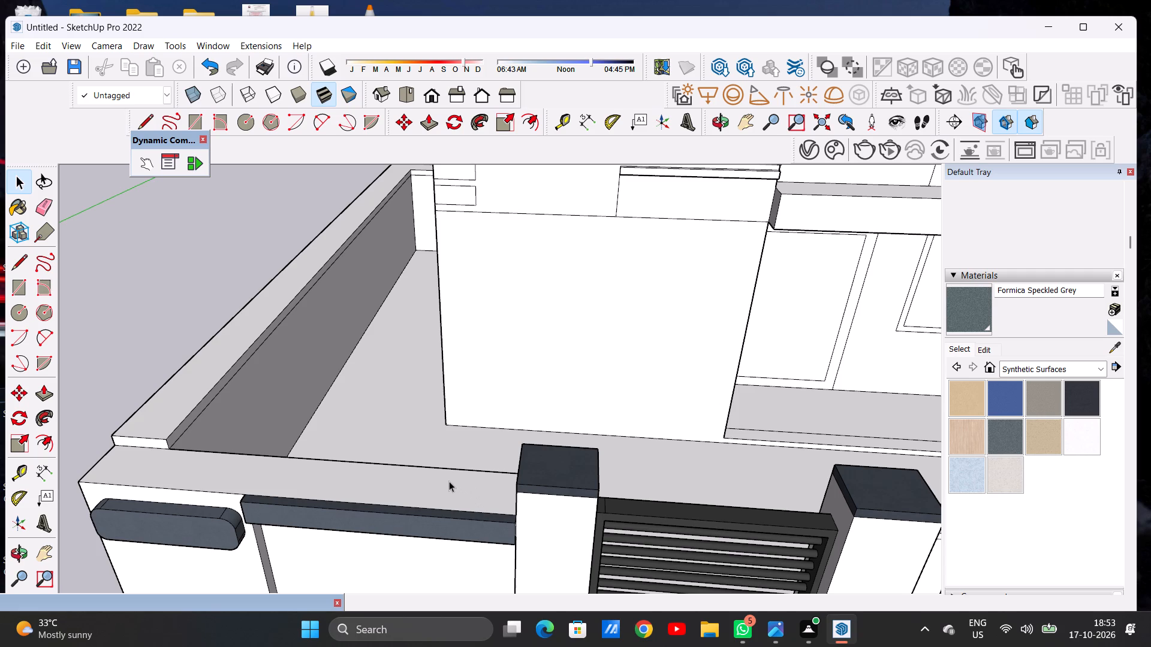
scroll(444, 482, "down", 16)
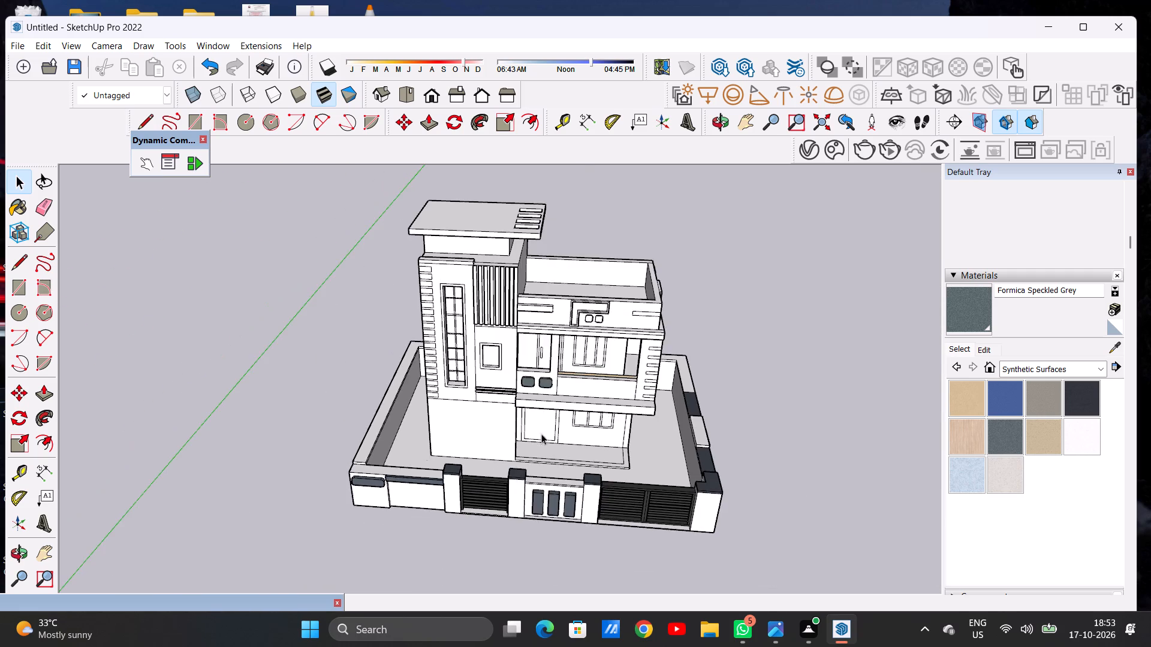
Paint the outer face of the front balcony parapet below the wooden handrail with Translucent Glass Safety from the Glass and Mirrors materials.
scroll(563, 428, "up", 6)
middle_click_drag(605, 389, 592, 340)
scroll(638, 397, "up", 4)
middle_click_drag(549, 343, 552, 340)
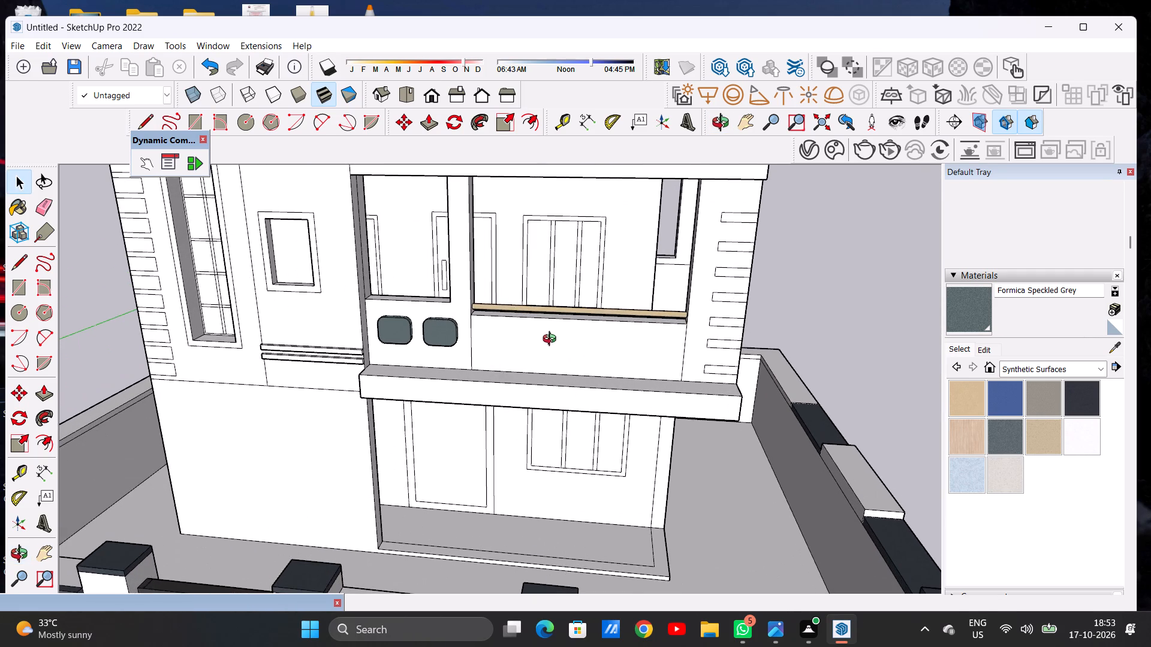
middle_click_drag(552, 340, 563, 318)
scroll(607, 347, "up", 6)
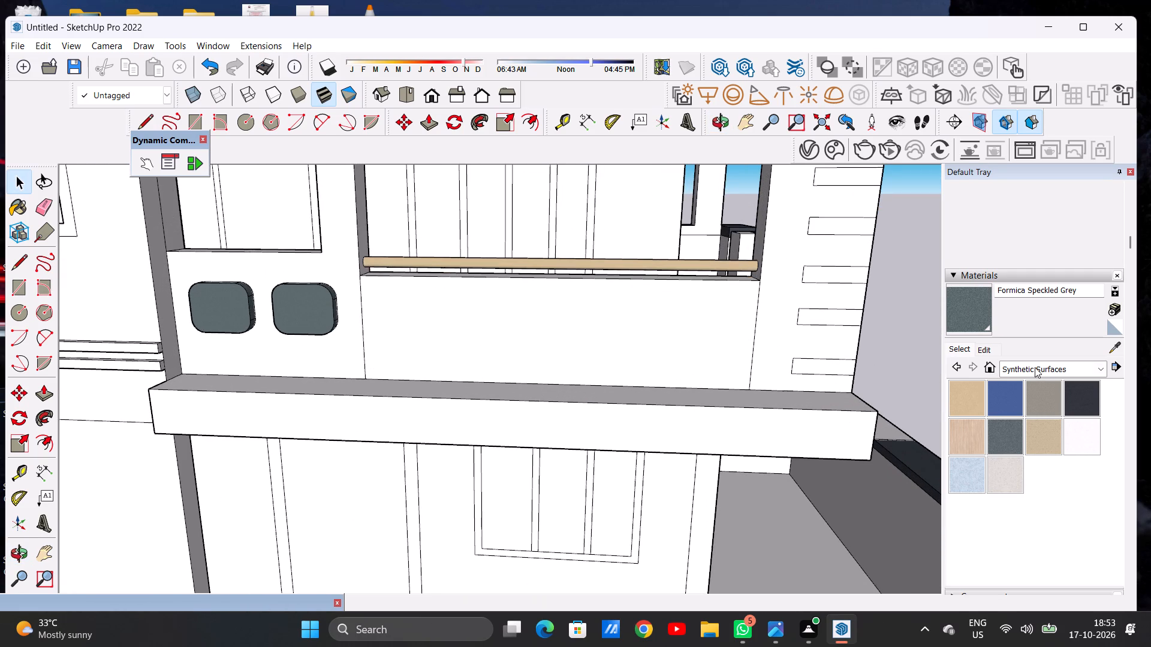
left_click(1034, 367)
left_click(1049, 442)
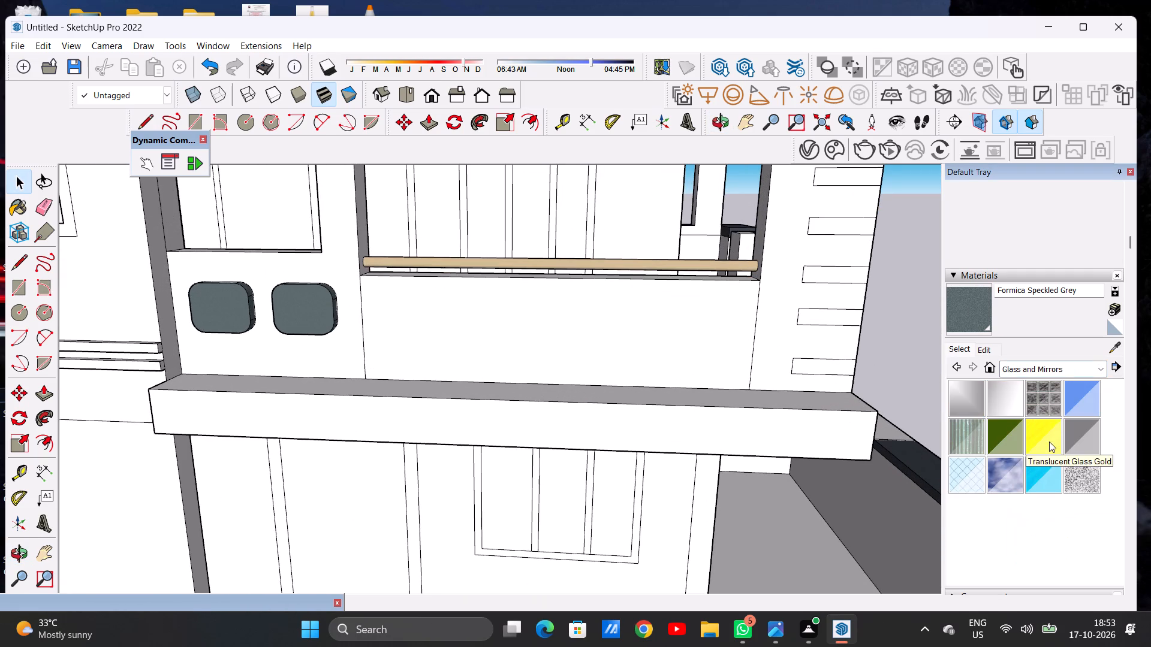
left_click(977, 472)
scroll(654, 326, "up", 4)
left_click(647, 322)
scroll(479, 340, "down", 5)
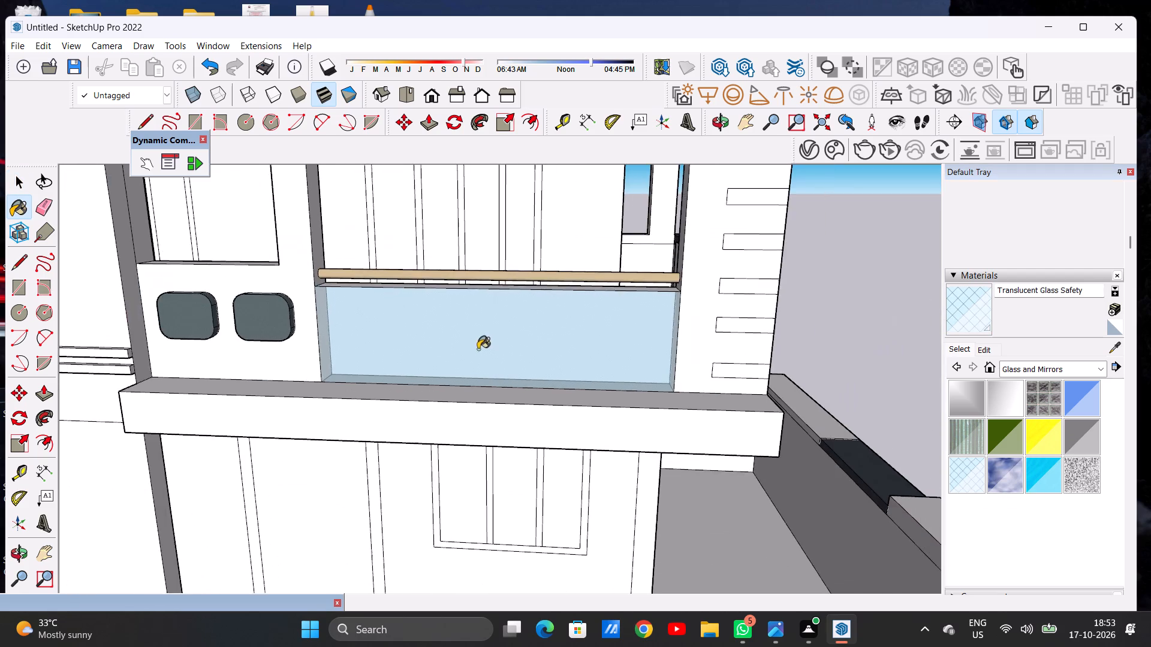
Paint the inner face of the same front balcony parapet section with Translucent Glass Safety.
middle_click_drag(566, 320, 397, 415)
middle_click_drag(508, 362, 456, 366)
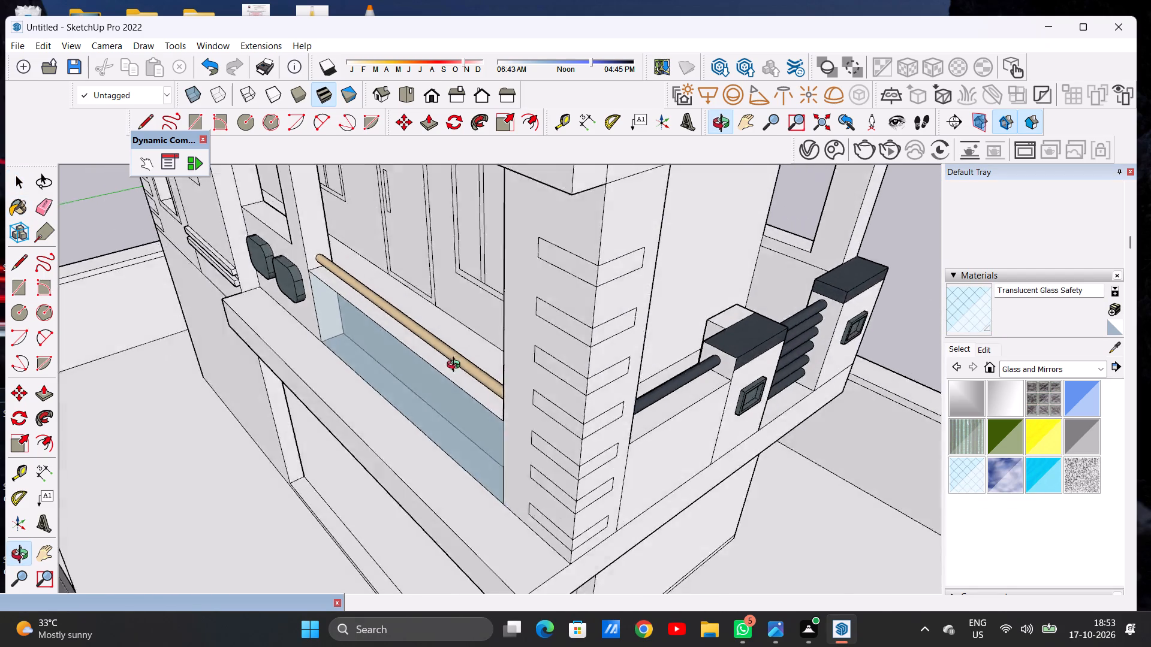
middle_click_drag(456, 366, 137, 388)
scroll(358, 341, "up", 6)
left_click(349, 354)
scroll(381, 395, "down", 3)
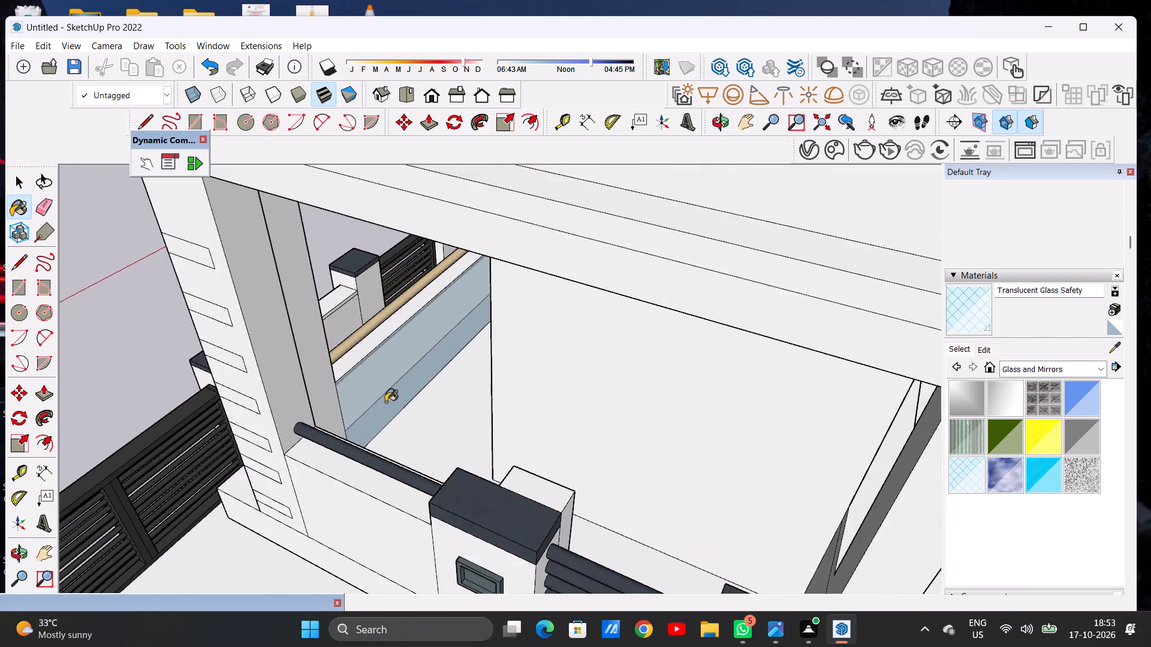
Paint the outer face of the side balcony's parapet section between the corner column and dark-capped pillar with Translucent Glass Gray.
scroll(385, 402, "down", 7)
middle_click_drag(307, 413, 778, 324)
scroll(463, 385, "down", 3)
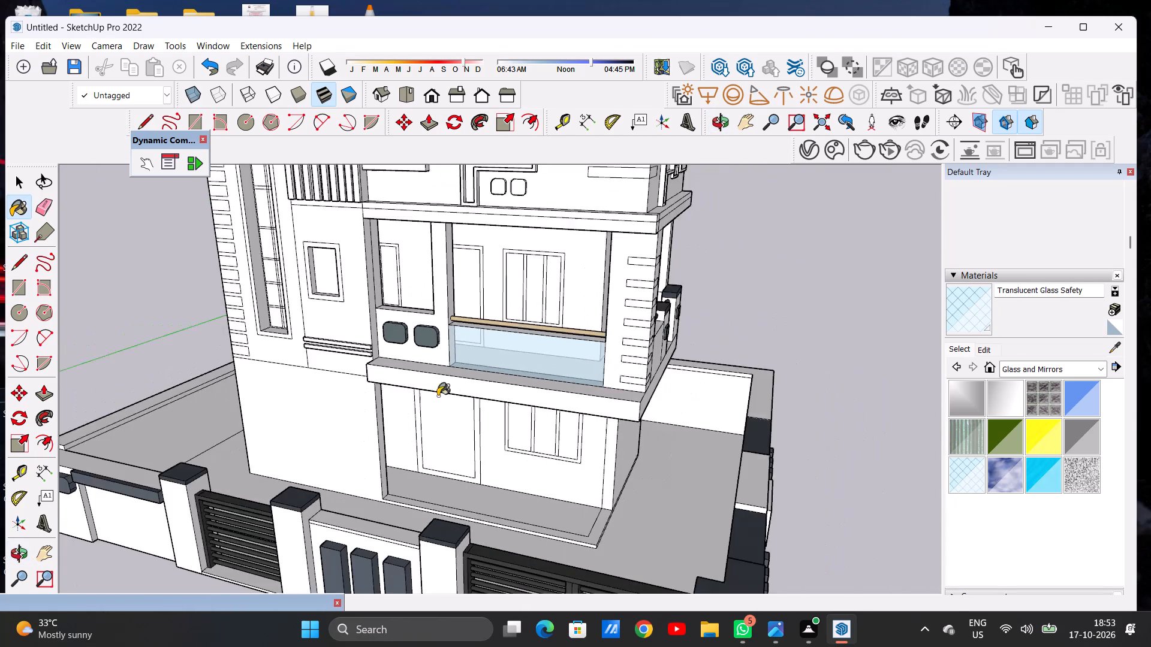
scroll(438, 396, "down", 1)
middle_click_drag(540, 371, 584, 346)
scroll(450, 368, "down", 9)
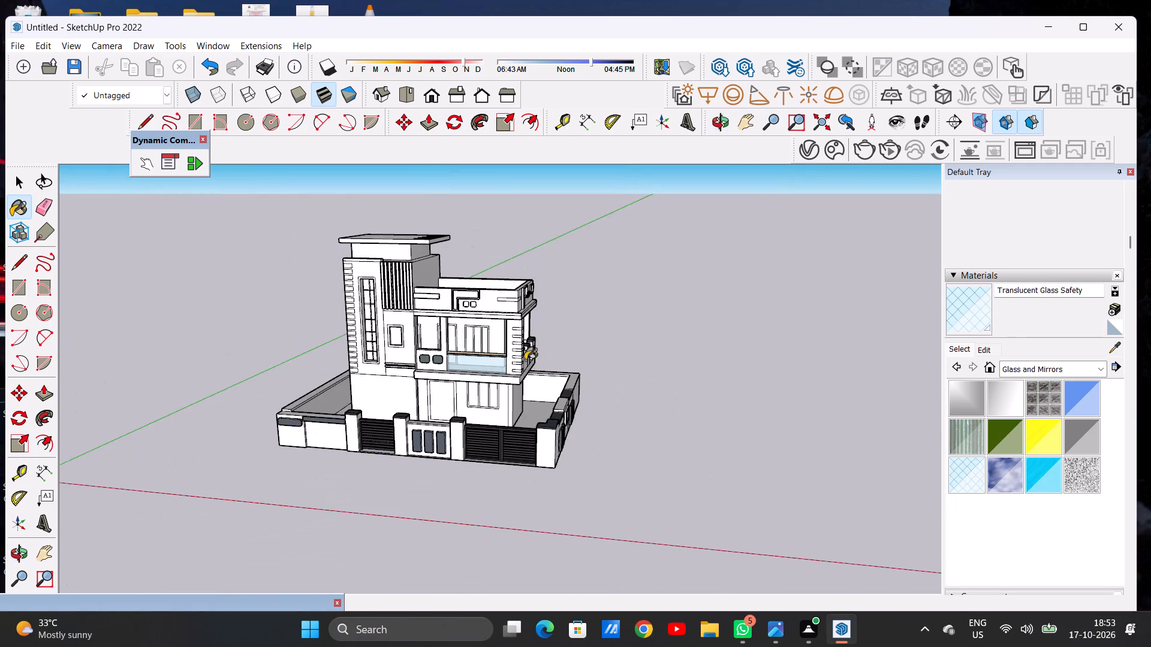
middle_click_drag(584, 340, 391, 322)
middle_click_drag(617, 394, 504, 383)
scroll(616, 365, "up", 5)
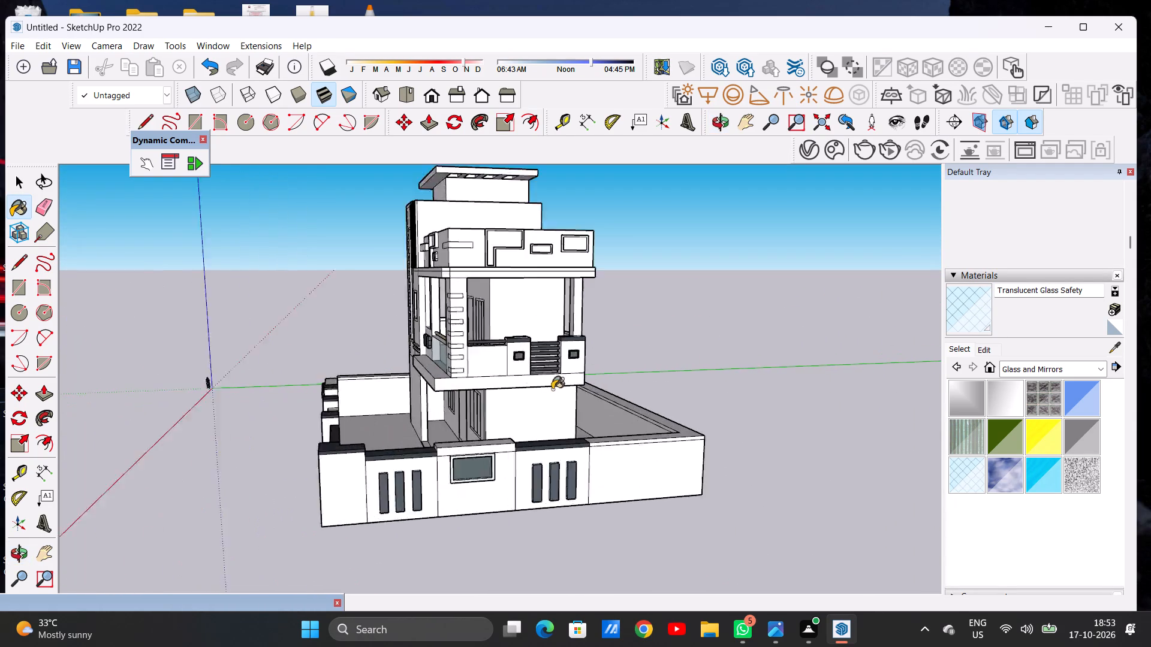
scroll(552, 389, "up", 2)
scroll(492, 361, "up", 10)
left_click(1077, 437)
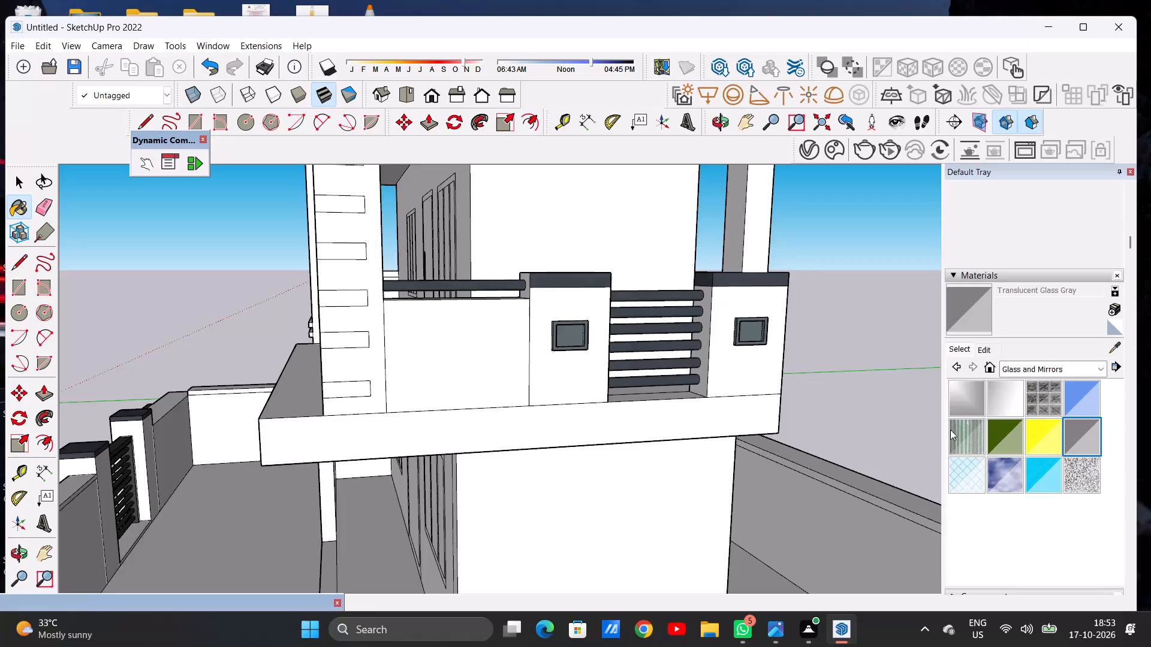
scroll(580, 404, "up", 5)
left_click(420, 345)
Paint the inner face of the same side balcony parapet section with Translucent Glass Gray.
scroll(421, 348, "down", 1)
scroll(423, 352, "up", 1)
scroll(424, 355, "down", 1)
scroll(426, 357, "up", 1)
scroll(427, 358, "down", 2)
middle_click_drag(494, 312, 268, 388)
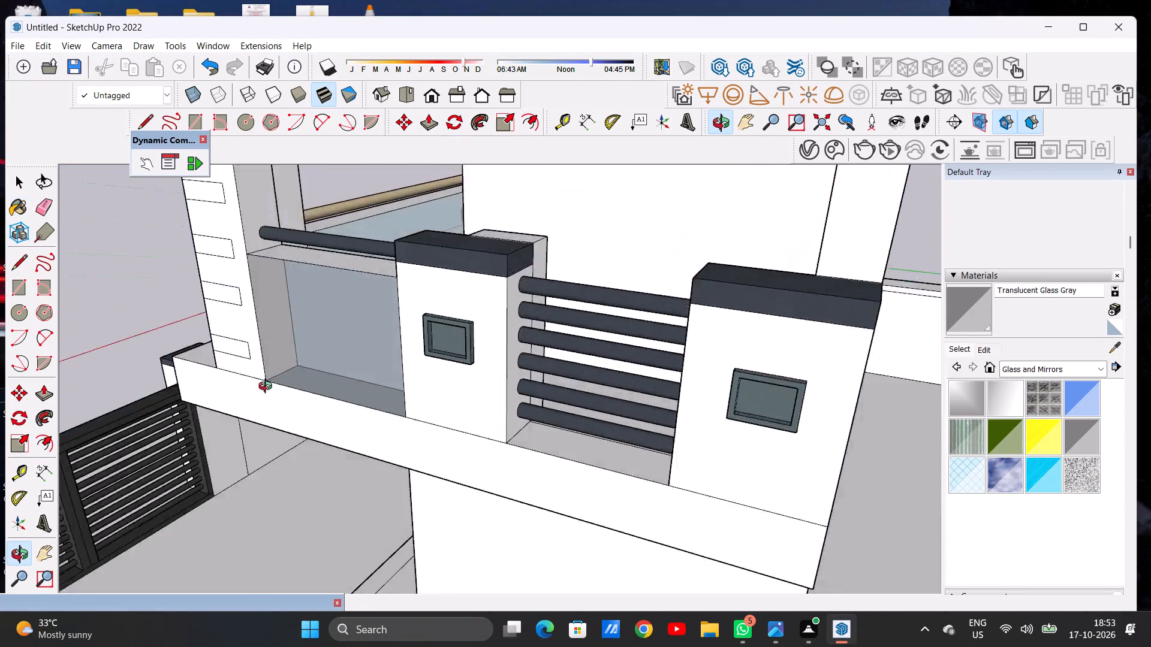
middle_click_drag(268, 388, 53, 423)
scroll(354, 388, "down", 5)
scroll(436, 351, "up", 7)
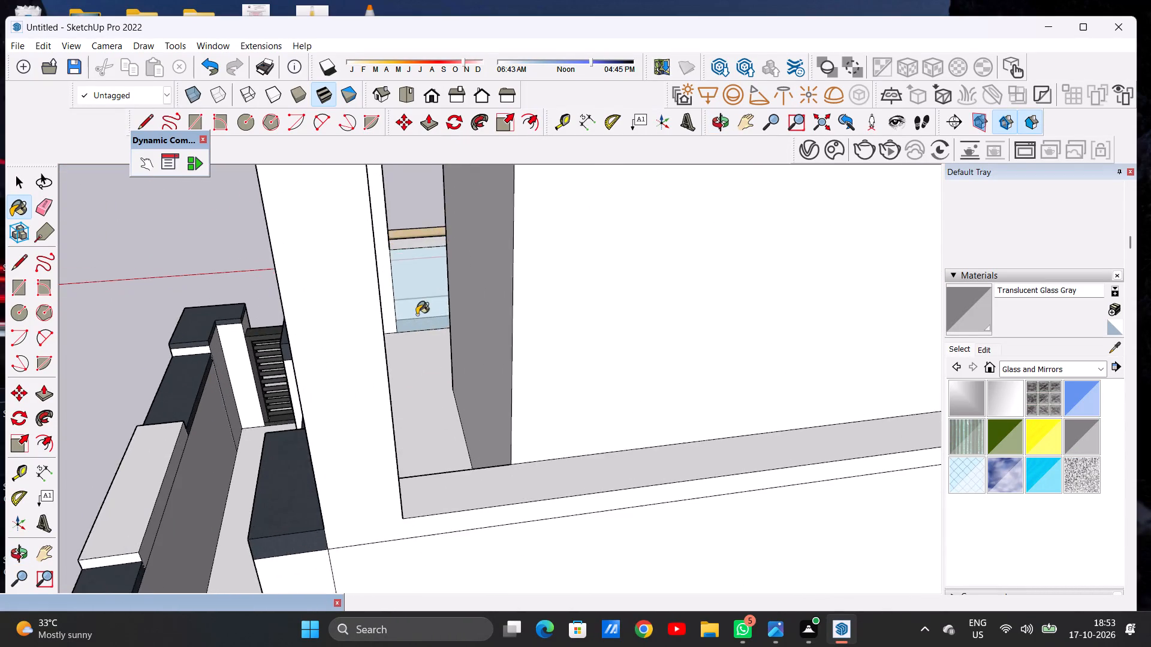
scroll(417, 315, "up", 4)
scroll(293, 278, "up", 6)
left_click(260, 297)
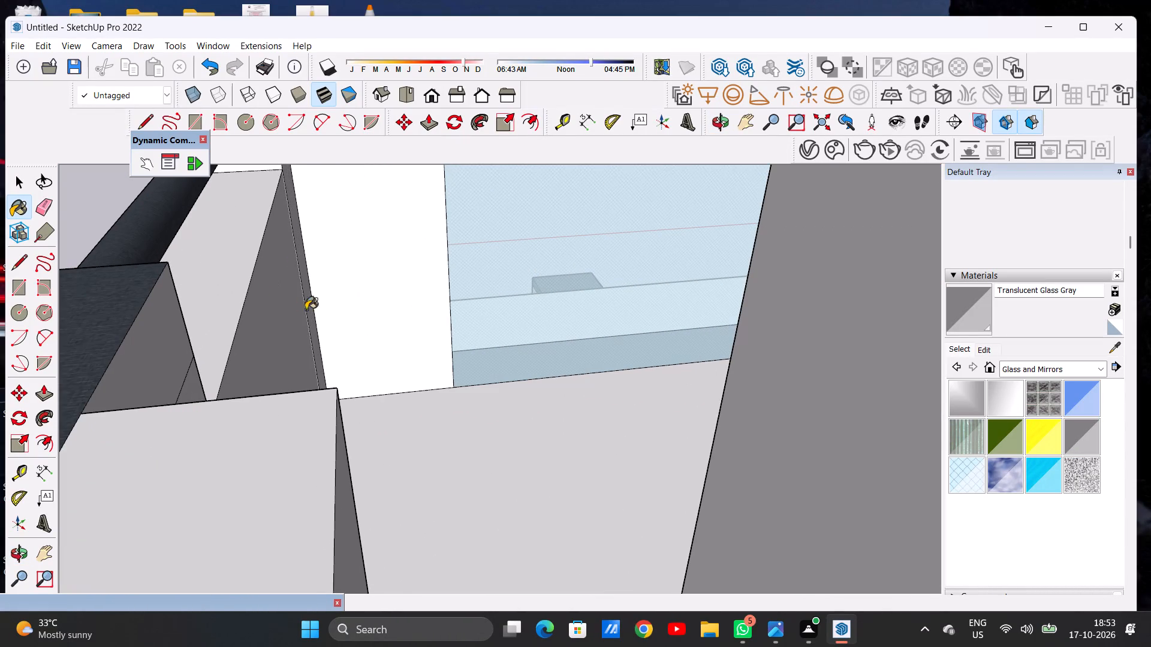
Examine the front and side balcony glass panels from several angles to compare their look against the whole house.
scroll(320, 313, "down", 16)
middle_click_drag(186, 367, 541, 316)
scroll(346, 342, "down", 4)
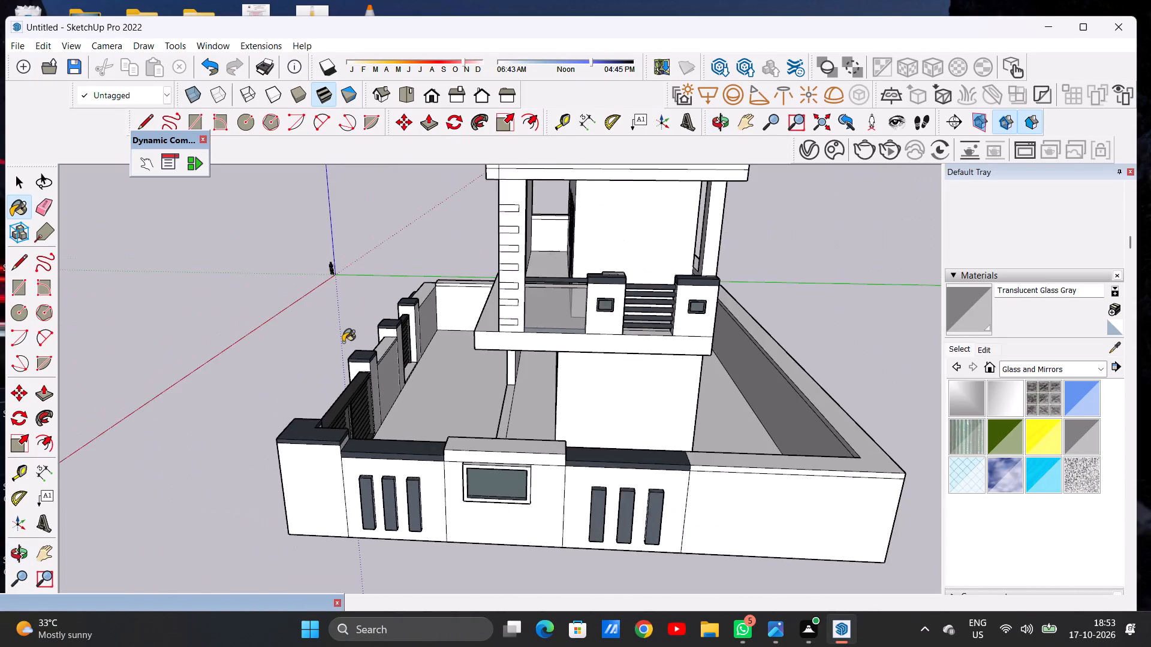
scroll(343, 342, "down", 2)
middle_click_drag(513, 282, 522, 255)
scroll(502, 307, "up", 12)
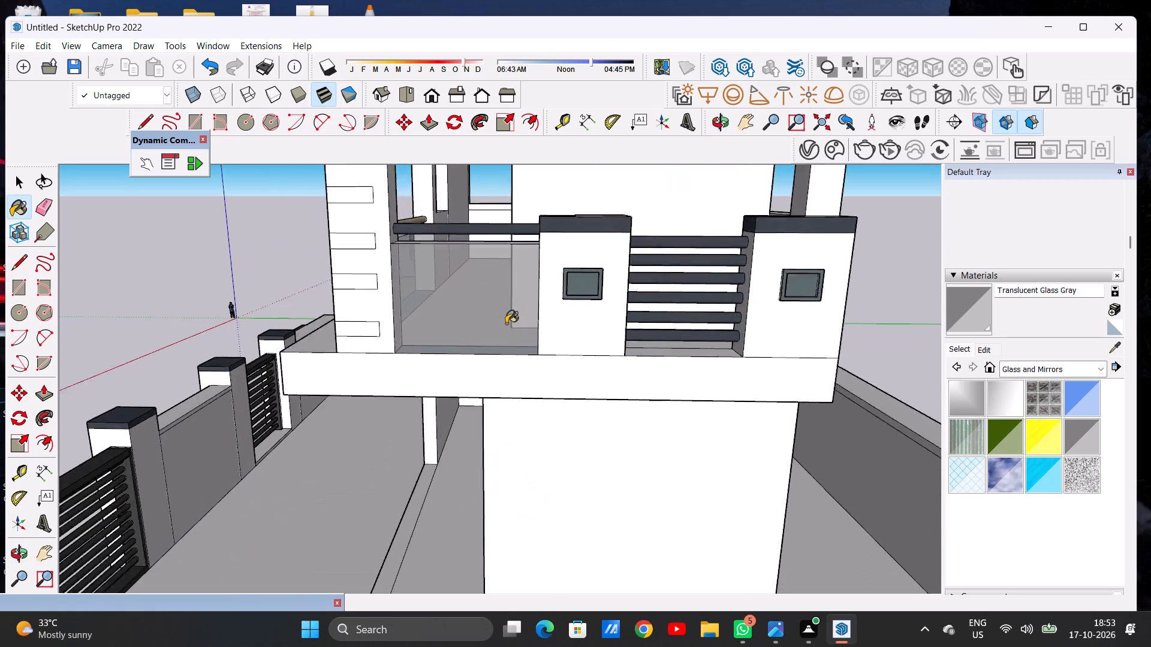
scroll(506, 323, "up", 3)
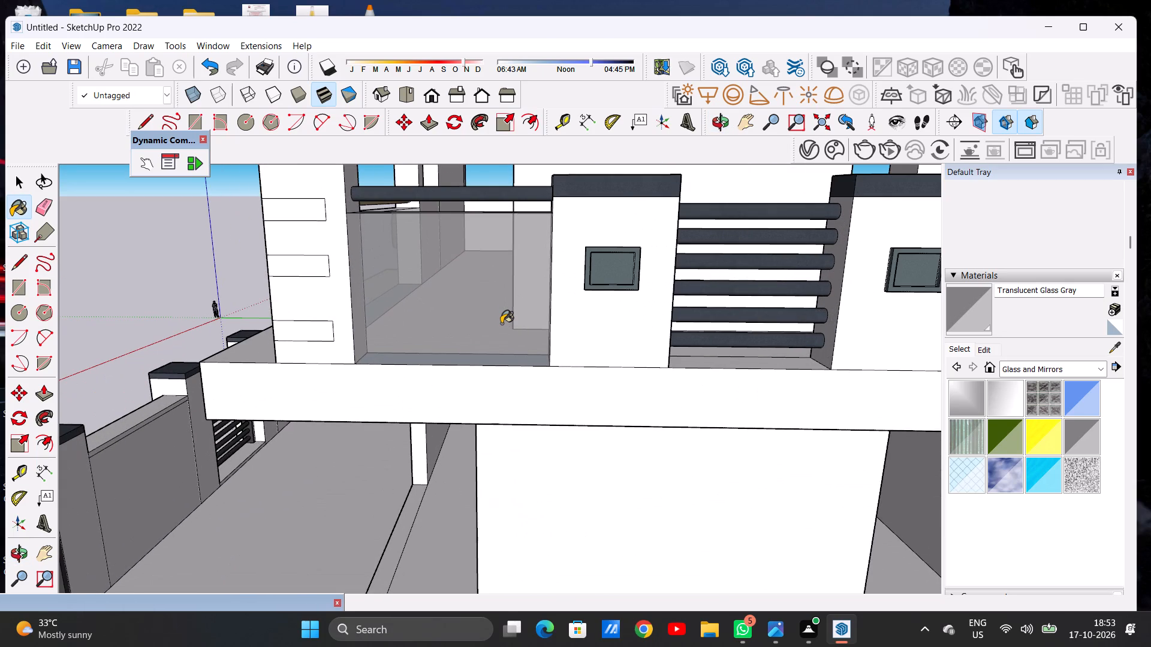
scroll(451, 334, "down", 14)
middle_click_drag(531, 326, 468, 319)
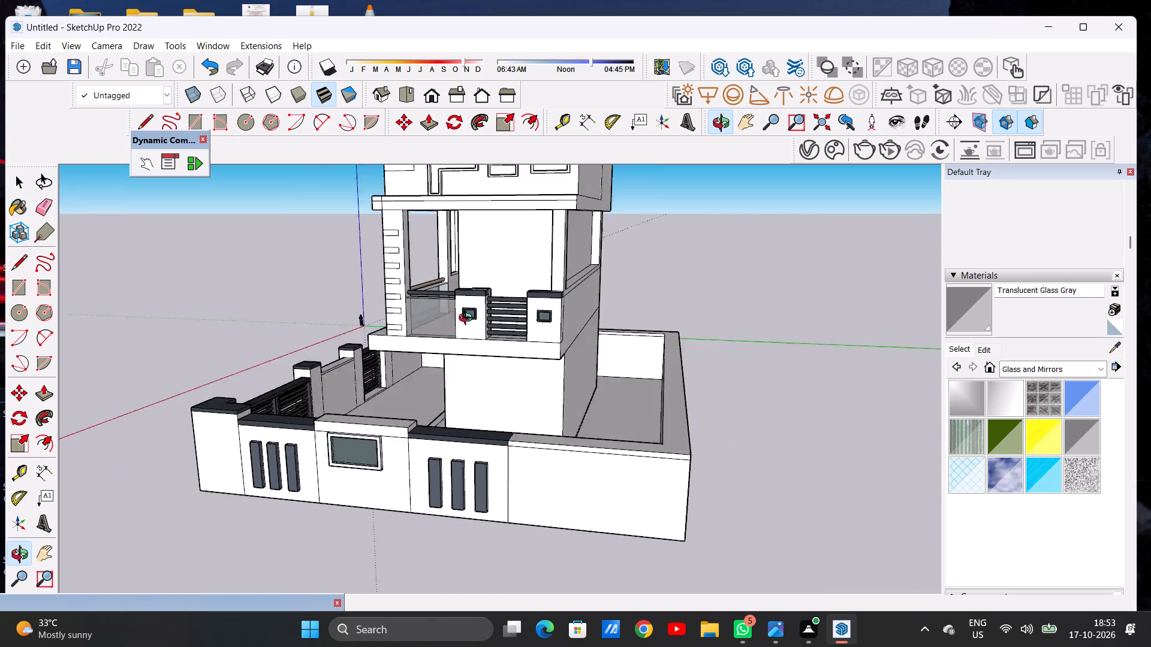
middle_click_drag(468, 319, 735, 316)
middle_click_drag(477, 321, 662, 321)
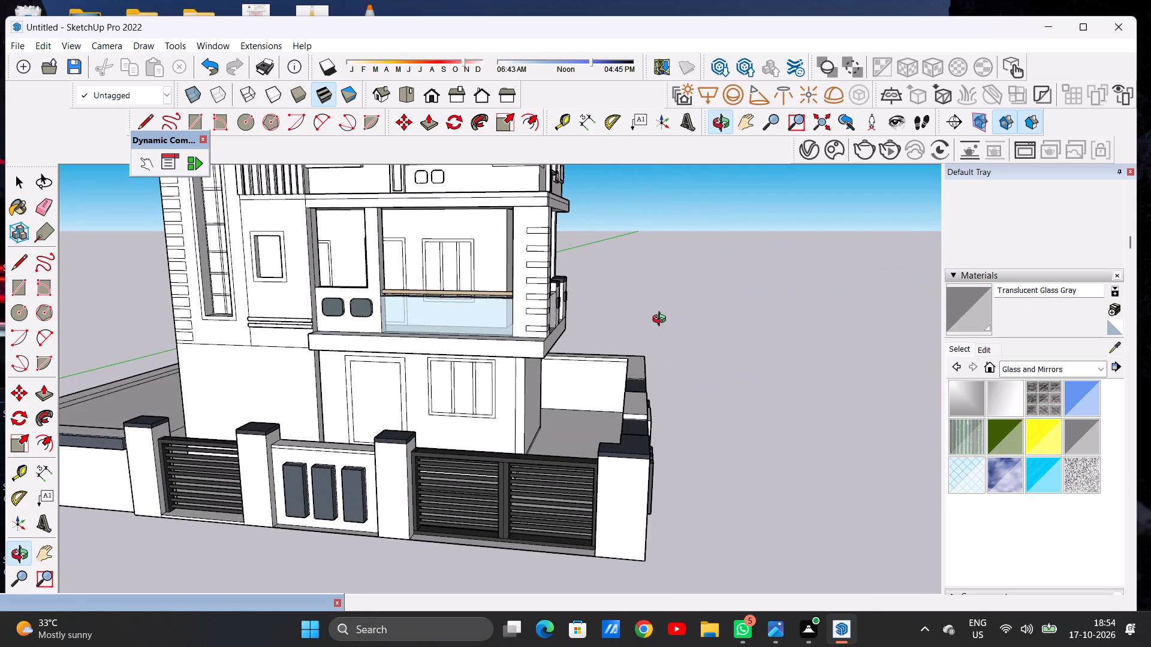
middle_click_drag(662, 321, 460, 357)
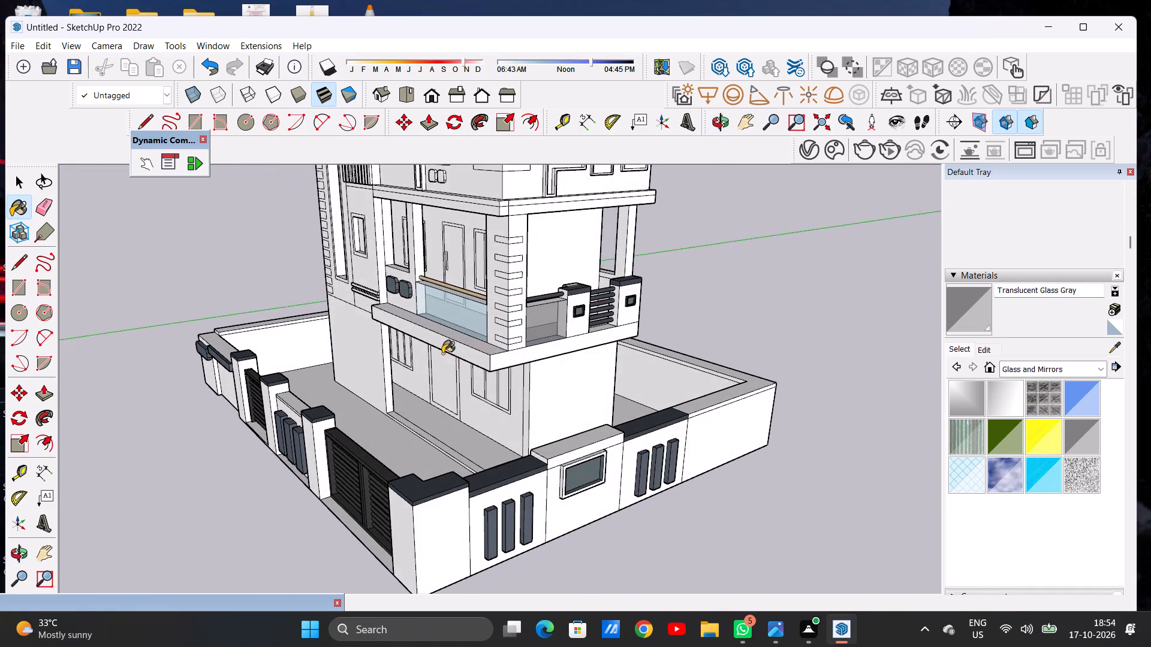
scroll(442, 353, "down", 6)
scroll(507, 334, "up", 7)
scroll(492, 341, "down", 1)
scroll(492, 341, "up", 5)
scroll(471, 376, "down", 5)
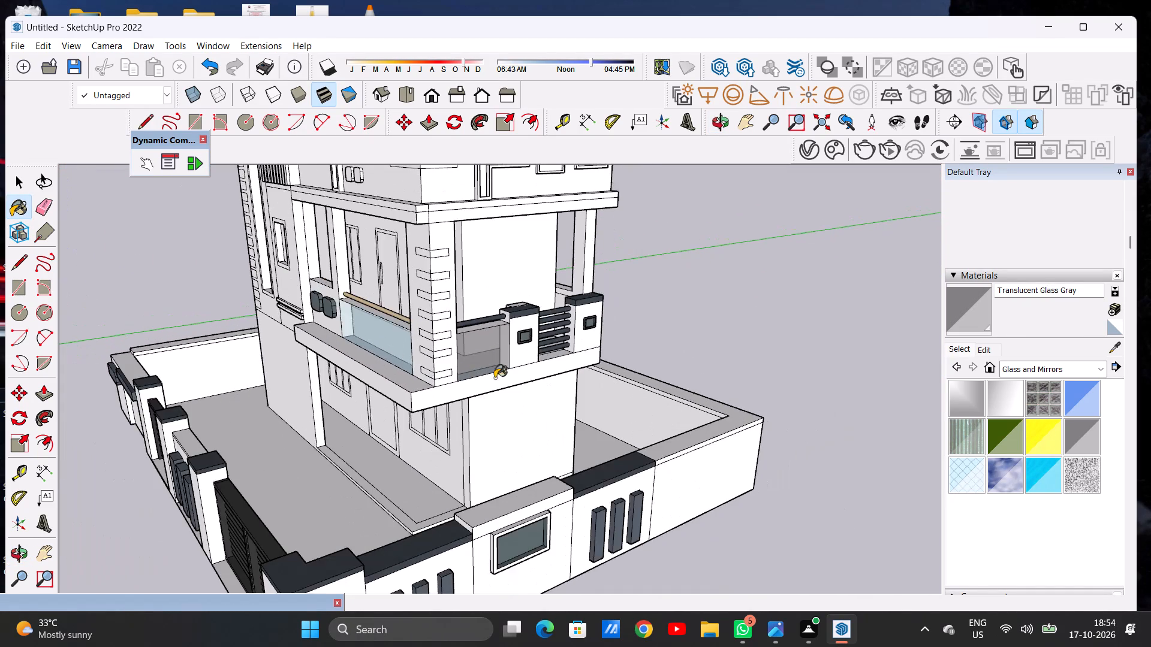
middle_click_drag(481, 382, 740, 370)
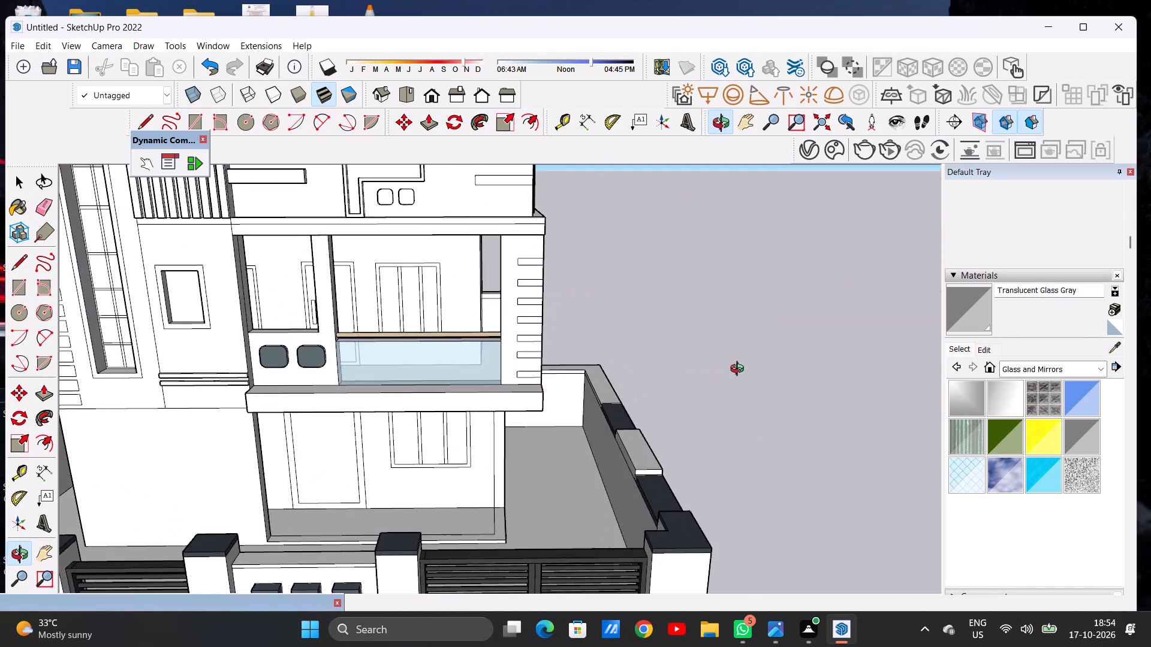
middle_click_drag(740, 370, 279, 381)
scroll(507, 354, "up", 5)
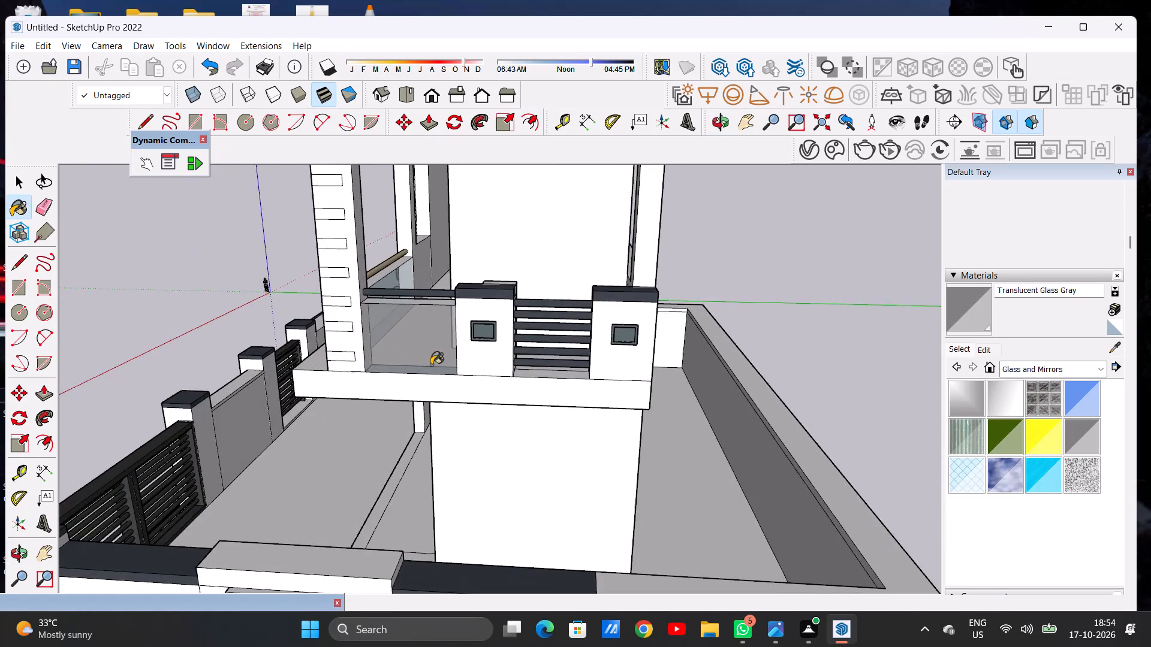
scroll(420, 380, "down", 6)
middle_click_drag(378, 399, 599, 387)
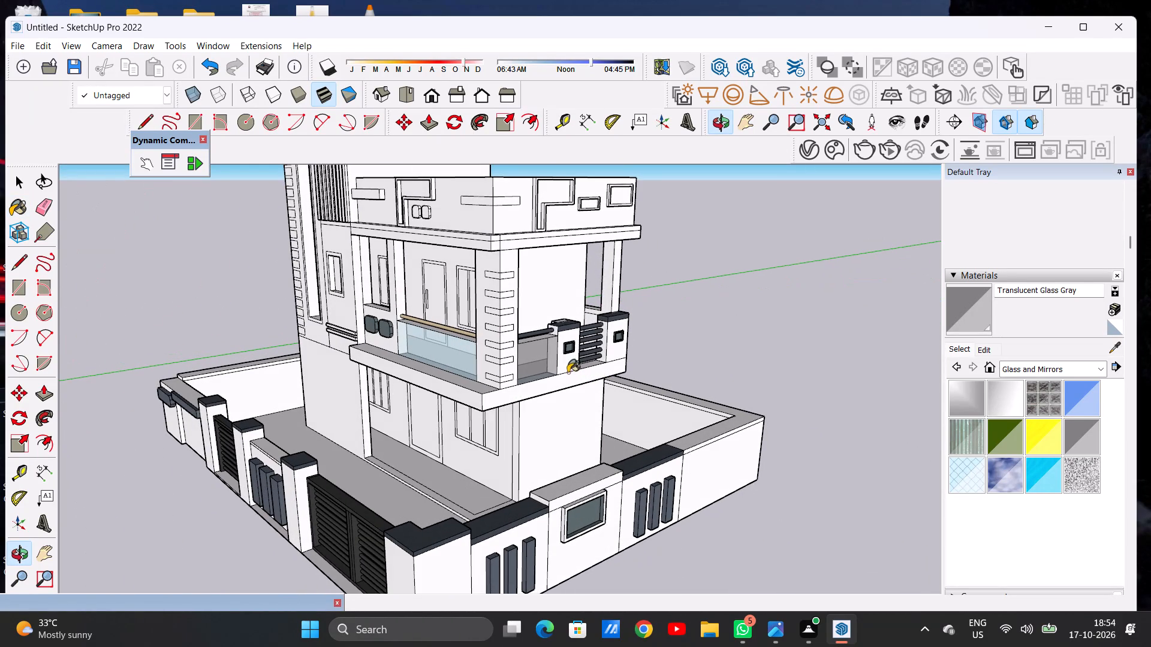
scroll(549, 358, "down", 14)
scroll(522, 369, "up", 7)
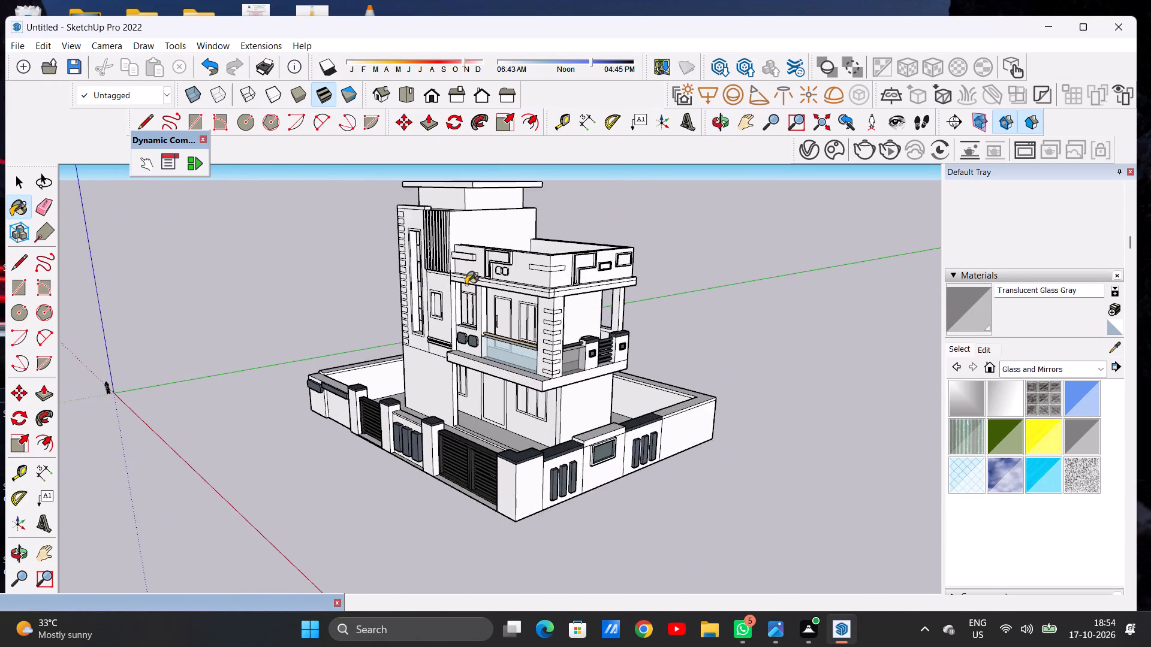
Paint the outer frame of the ground-floor front window beside the door with Wood Veneer 01.
middle_click_drag(466, 282, 622, 268)
scroll(487, 426, "up", 10)
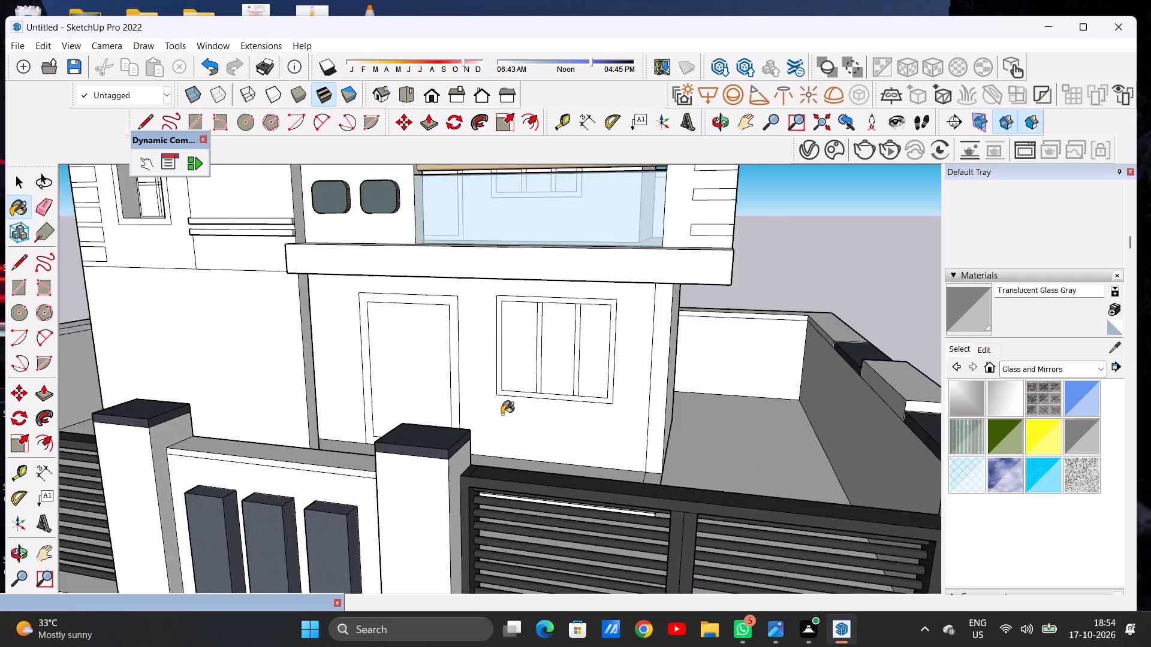
scroll(502, 414, "up", 2)
key("space")
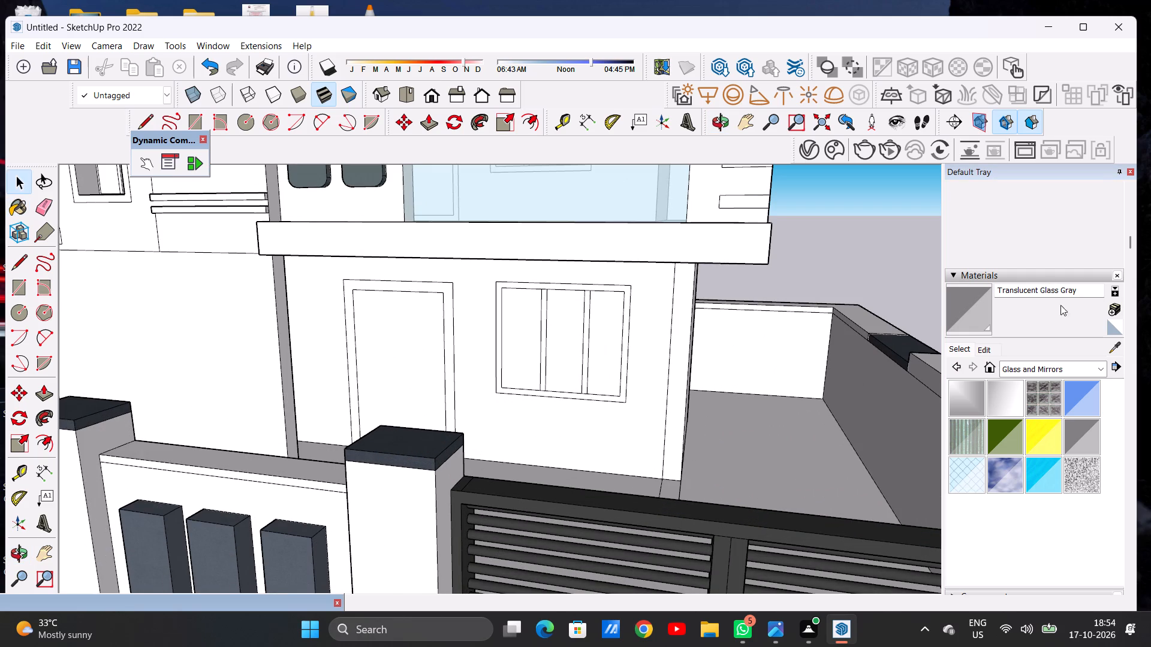
left_click(1011, 371)
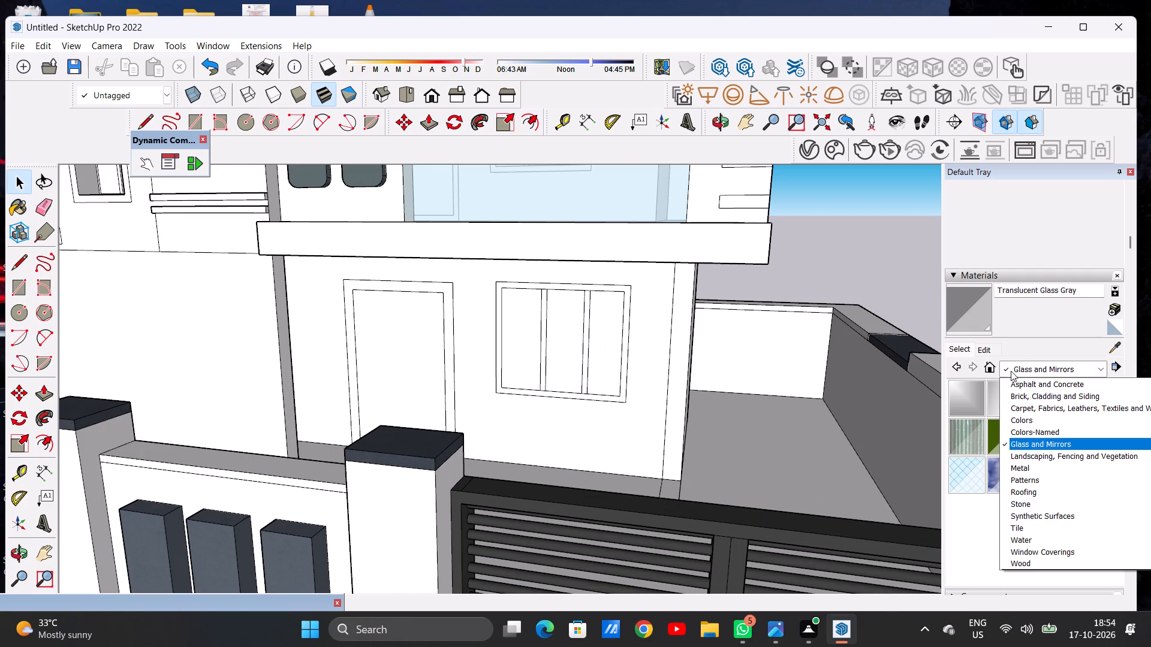
left_click(1008, 562)
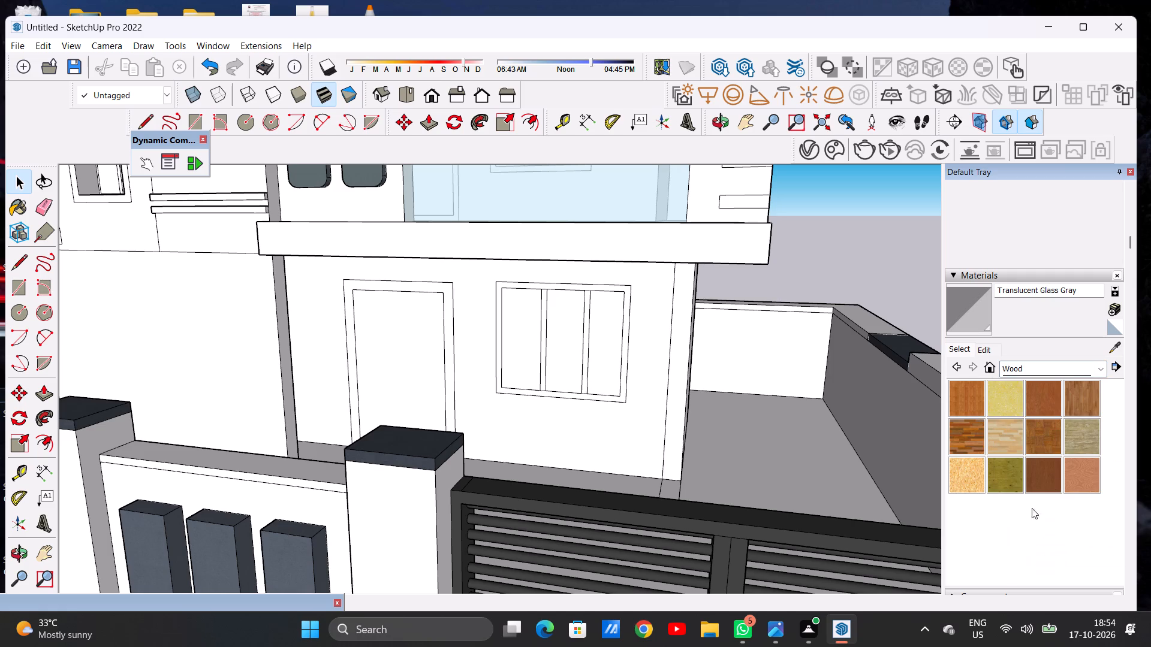
scroll(1075, 471, "down", 1)
scroll(1075, 471, "up", 1)
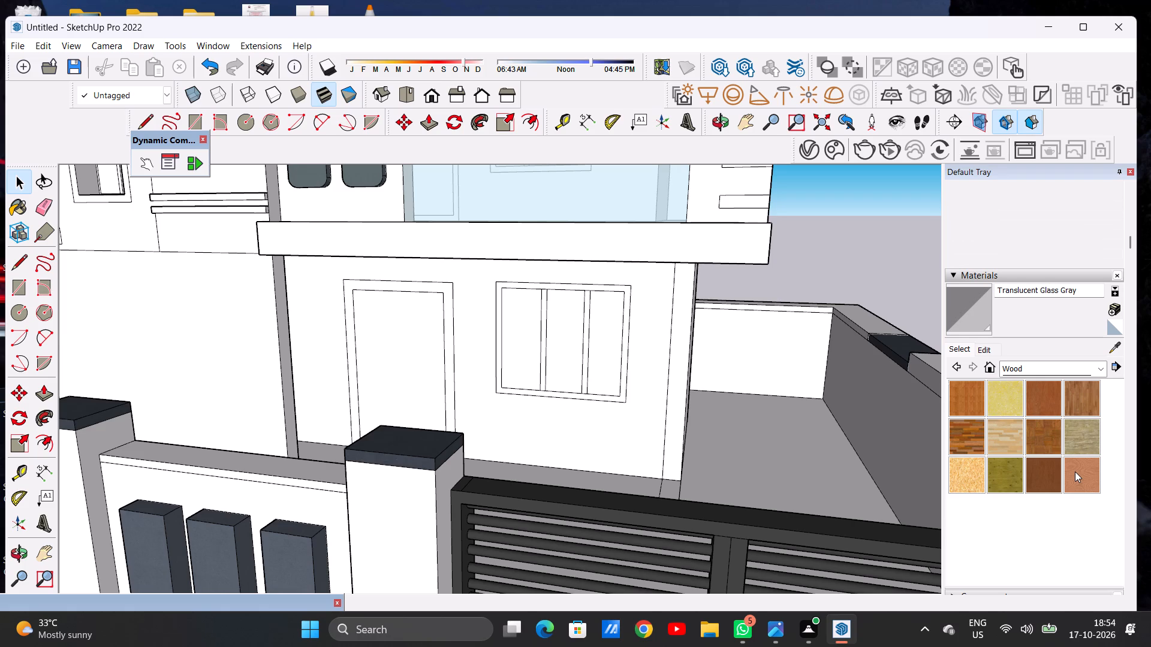
scroll(1075, 471, "down", 2)
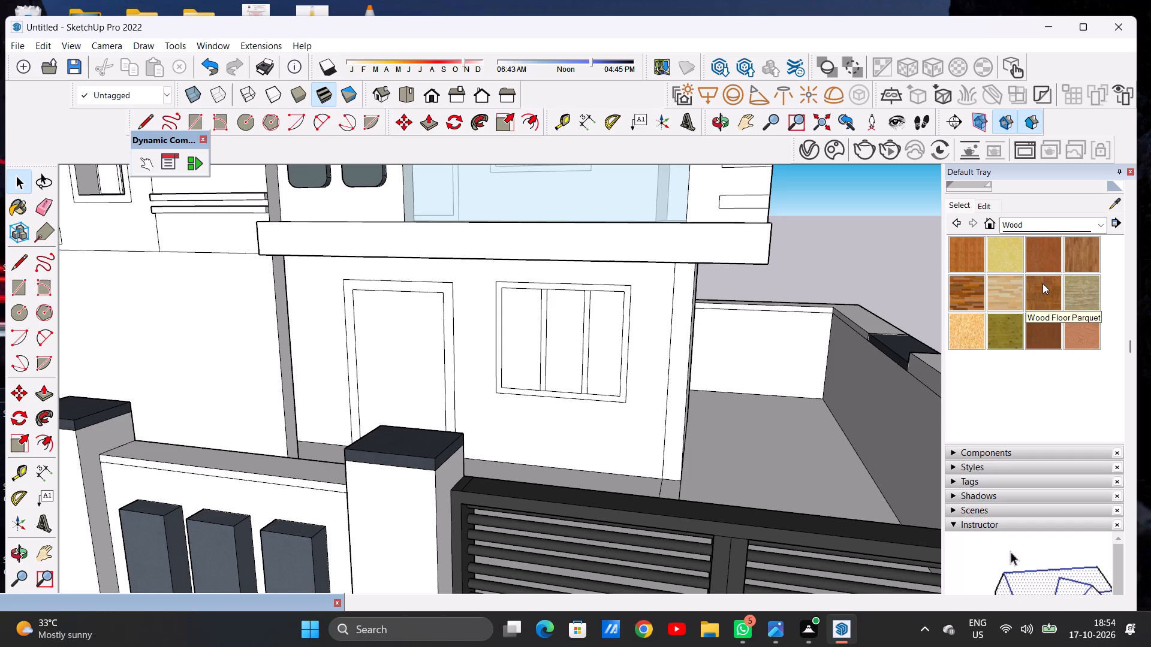
left_click(1046, 330)
scroll(623, 338, "up", 4)
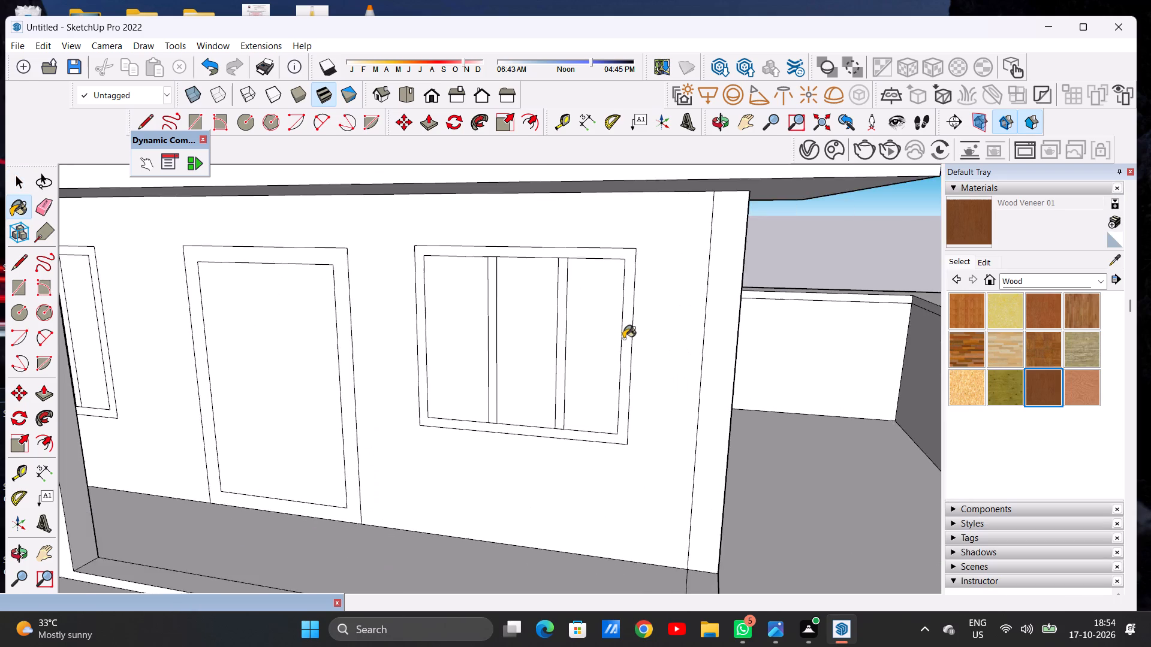
scroll(623, 338, "up", 2)
scroll(635, 254, "up", 4)
left_click(622, 243)
scroll(646, 245, "down", 5)
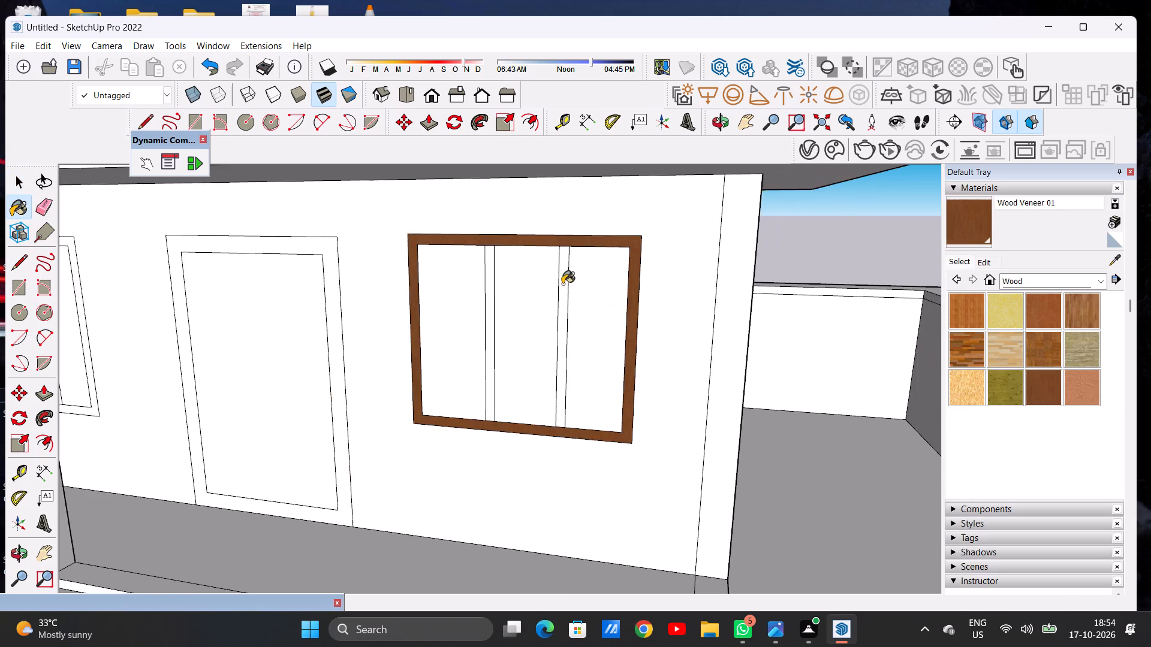
Darken the Wood Veneer 01 material's colour slightly.
scroll(562, 284, "up", 6)
left_click(985, 265)
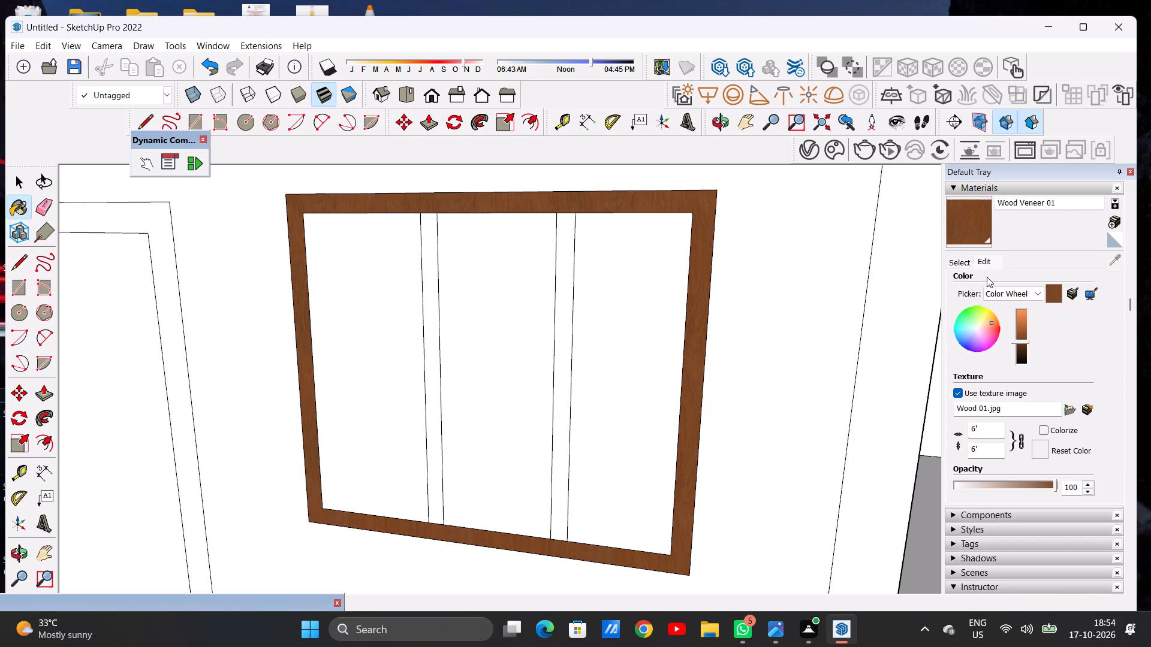
left_click(1020, 346)
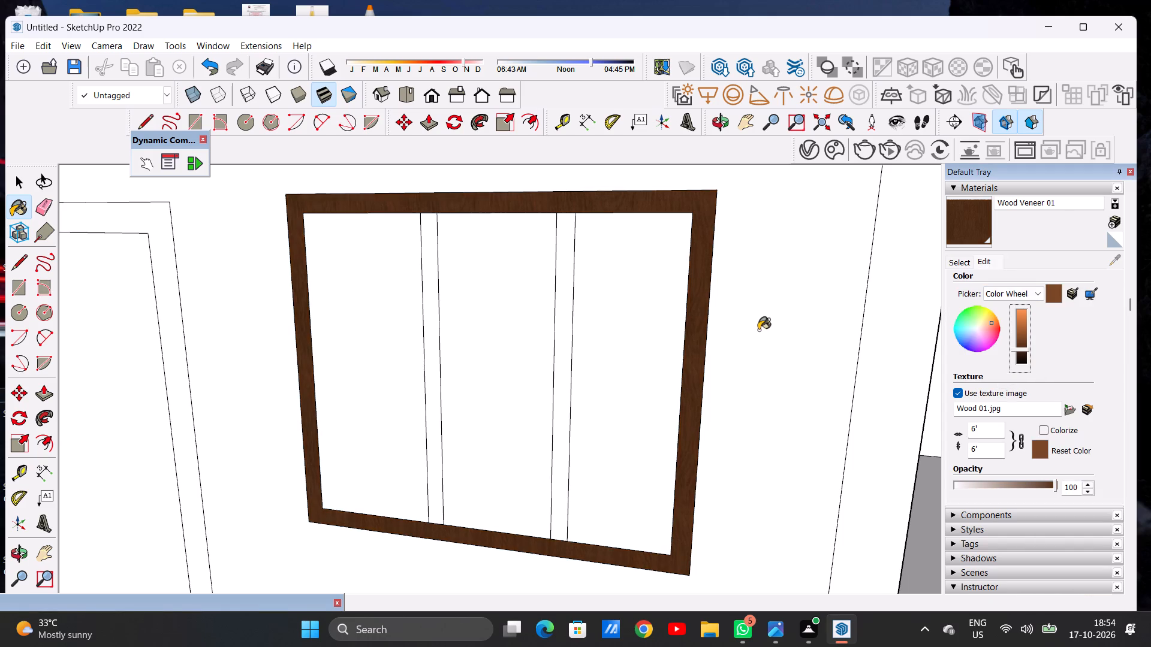
scroll(748, 328, "down", 1)
scroll(995, 356, "up", 6)
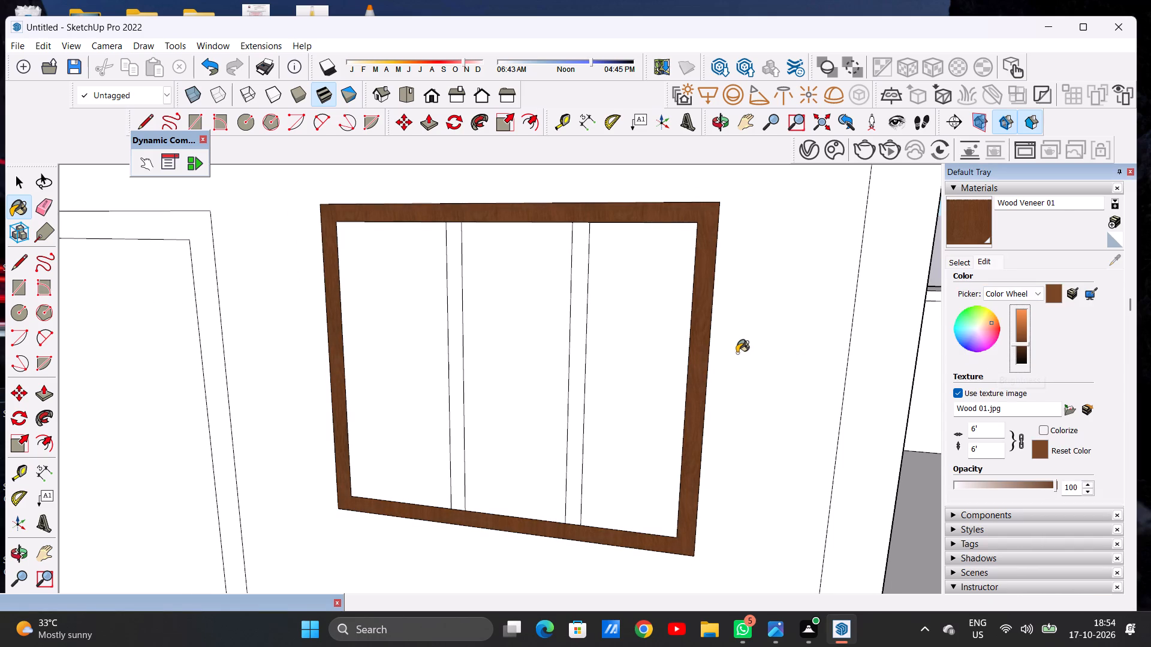
Paint the two vertical dividers of the ground-floor front window with the darkened Wood Veneer 01.
scroll(736, 353, "down", 8)
scroll(542, 318, "up", 5)
scroll(618, 278, "up", 3)
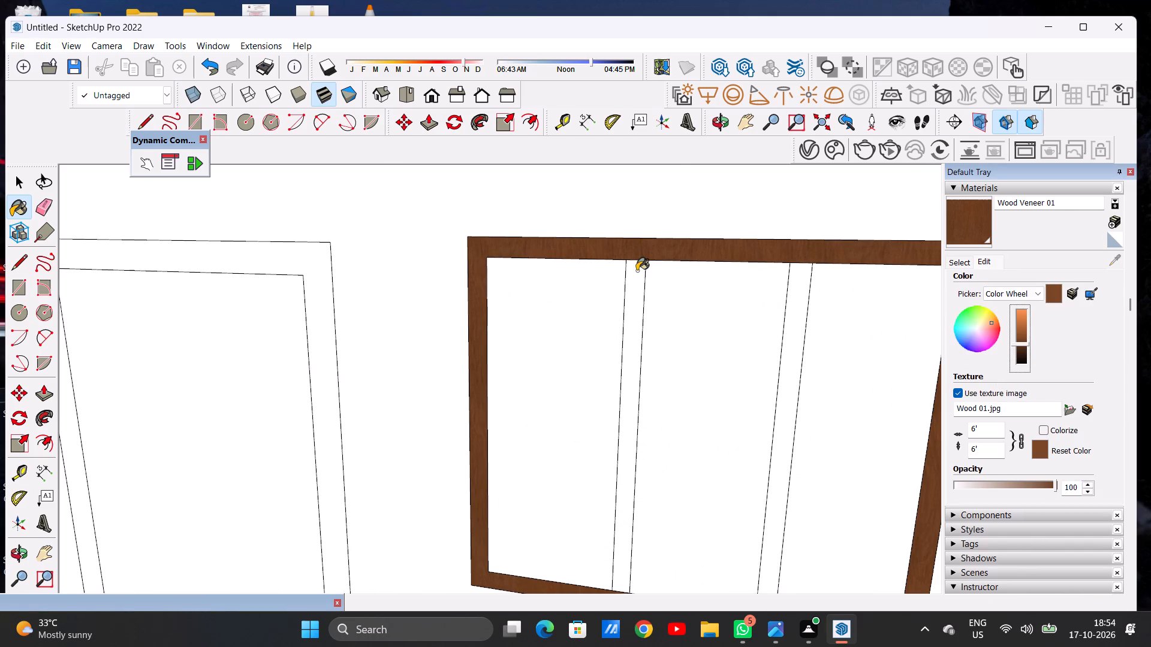
left_click(637, 271)
scroll(653, 291, "down", 2)
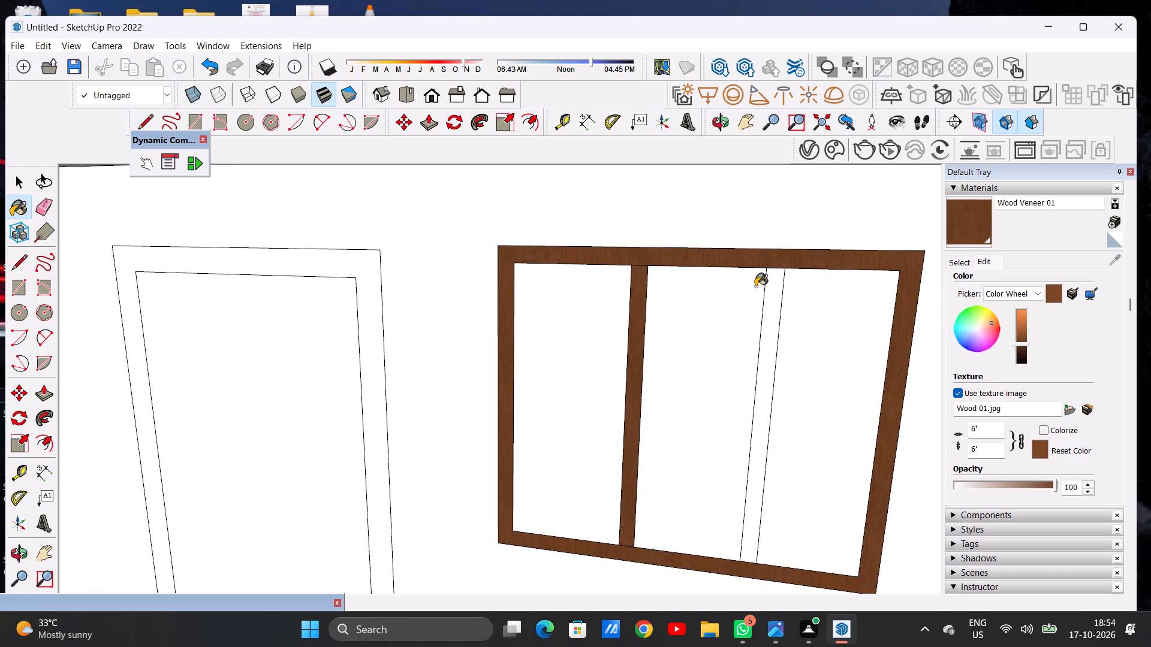
scroll(770, 272, "up", 5)
left_click(770, 272)
scroll(567, 294, "down", 10)
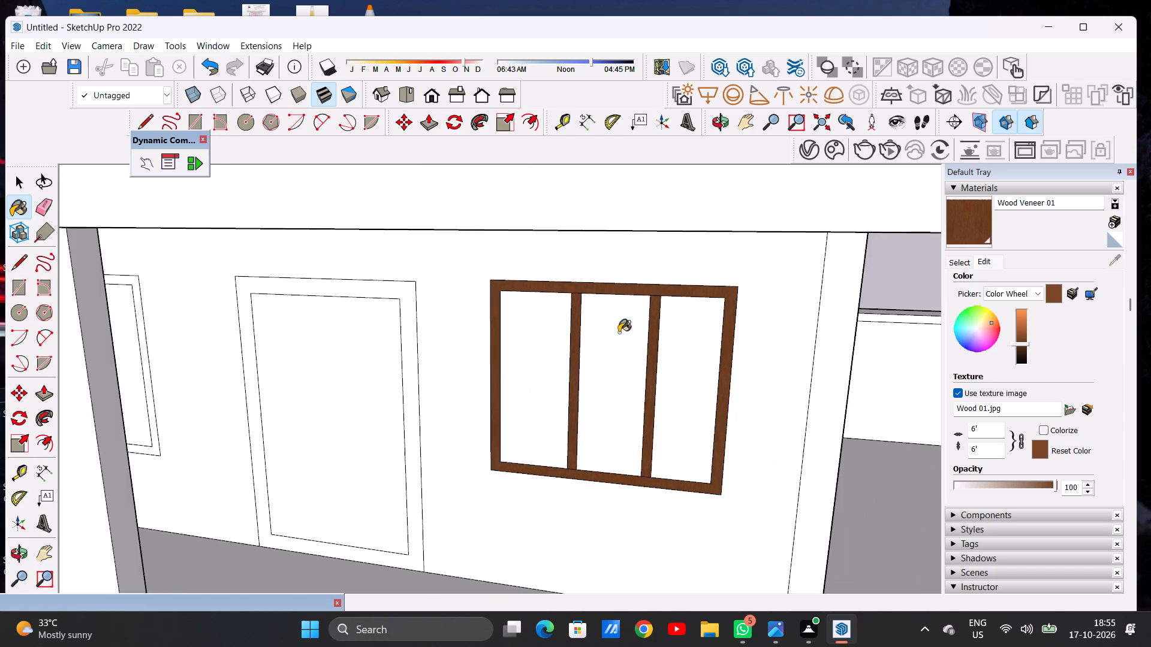
Paint the frame of the ground-floor front door with the darkened Wood Veneer 01.
scroll(619, 332, "down", 7)
middle_click_drag(538, 326, 559, 335)
scroll(512, 355, "up", 5)
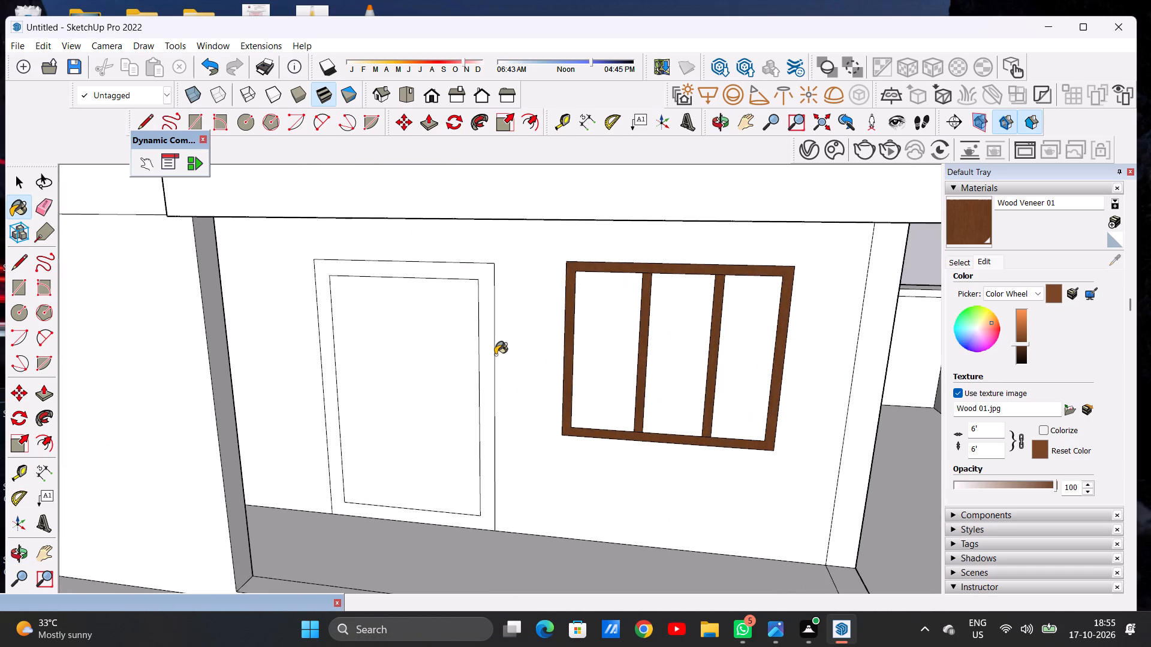
scroll(486, 335, "up", 2)
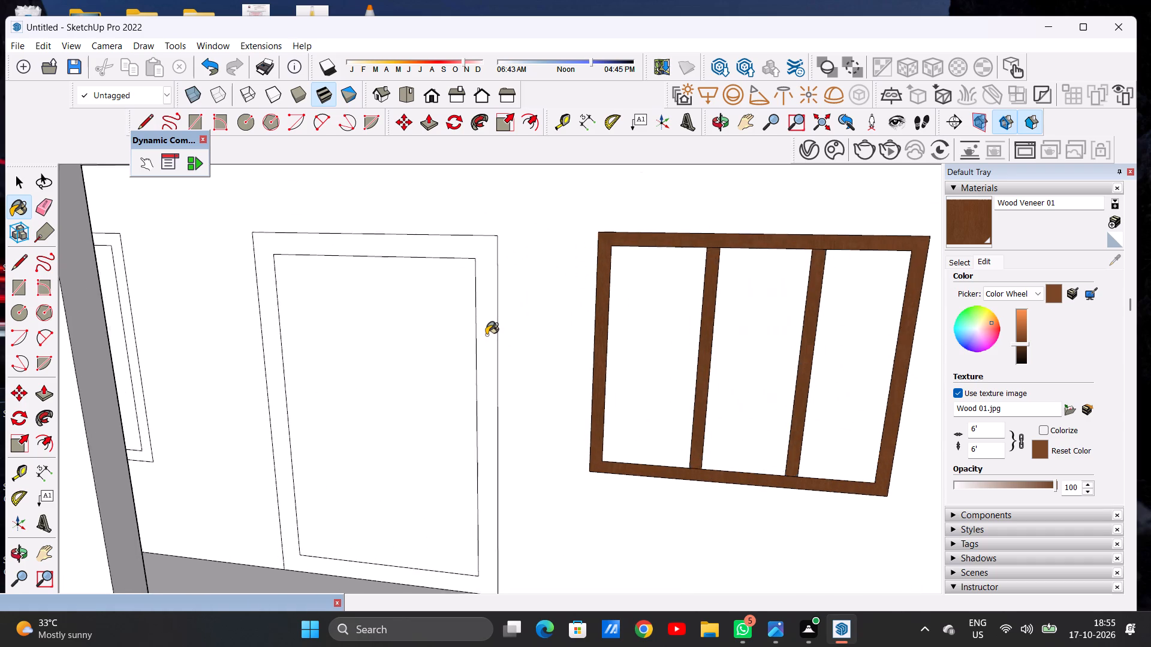
scroll(486, 335, "up", 2)
left_click(488, 307)
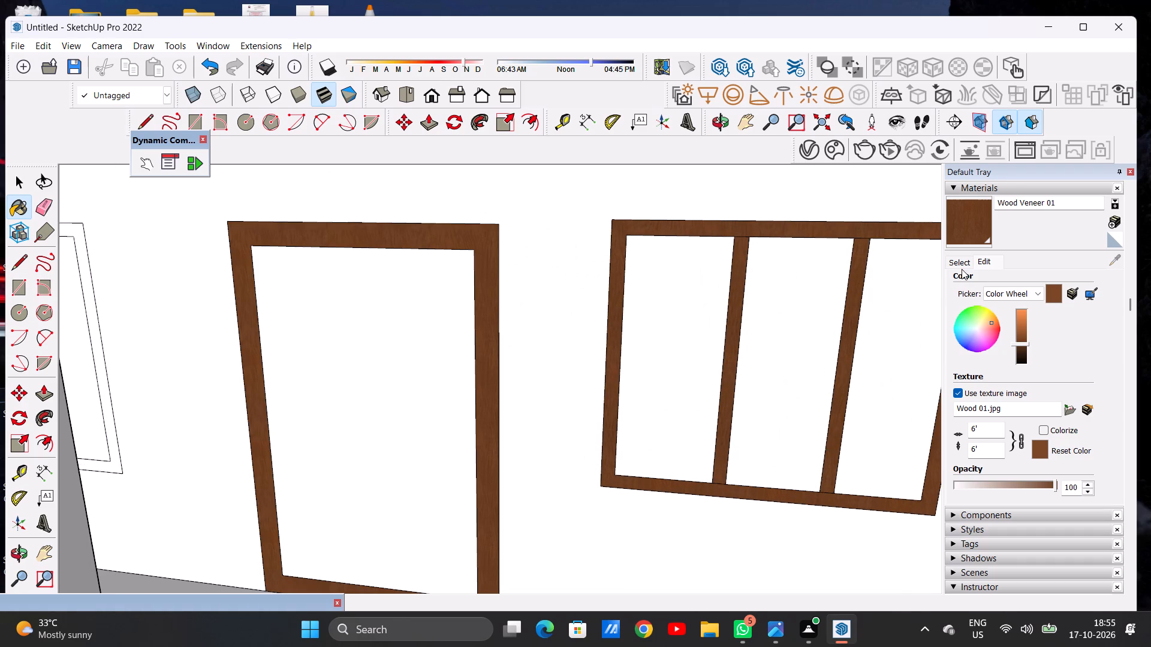
Paint the ground-floor front door's inner panel with Wood Floor Parquet.
left_click(960, 266)
left_click(1040, 344)
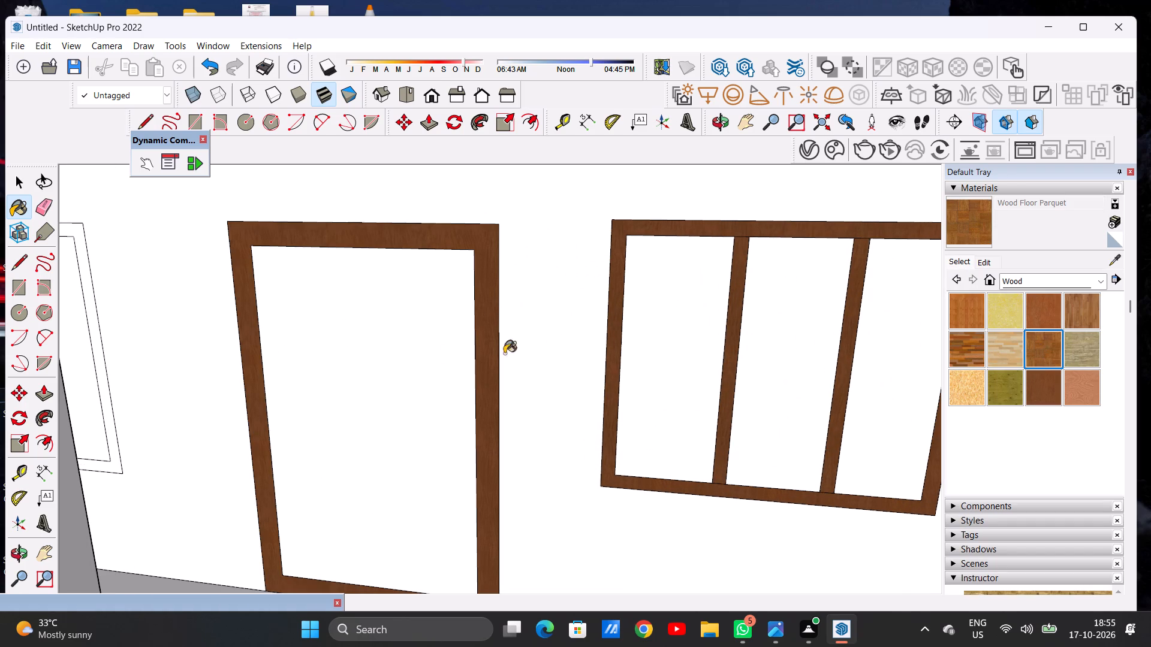
left_click(429, 364)
scroll(462, 384, "down", 13)
middle_click_drag(542, 390, 549, 378)
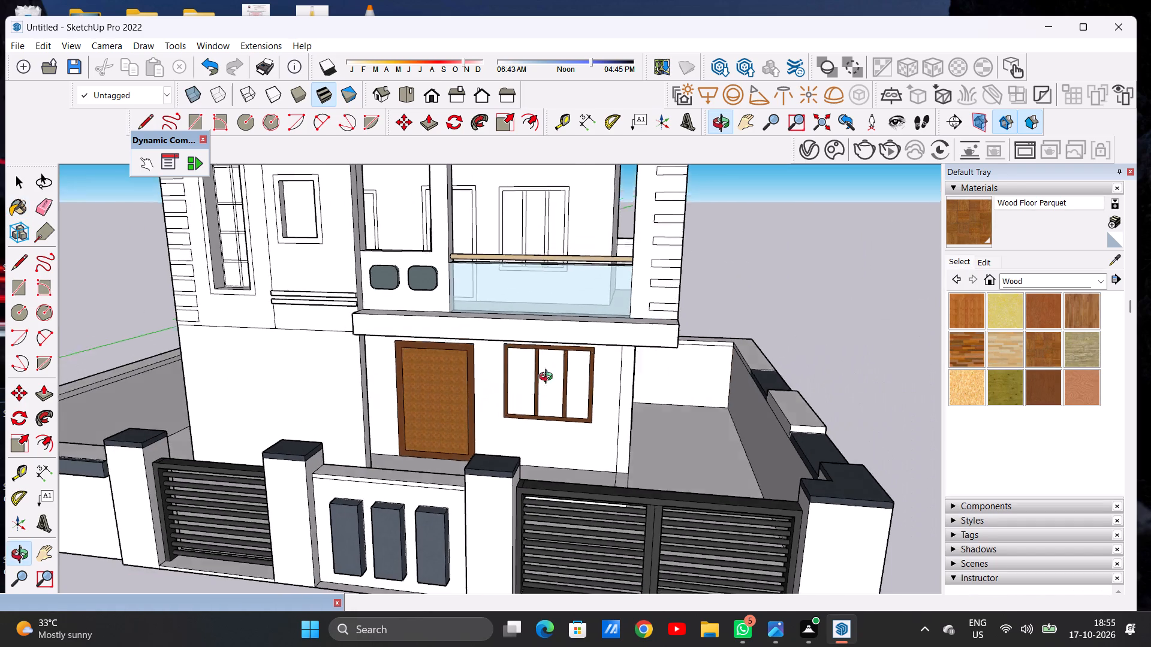
middle_click_drag(549, 378, 567, 353)
Paint the ground-floor front window's pane nearest the door with Window Covering 02.
scroll(574, 385, "up", 6)
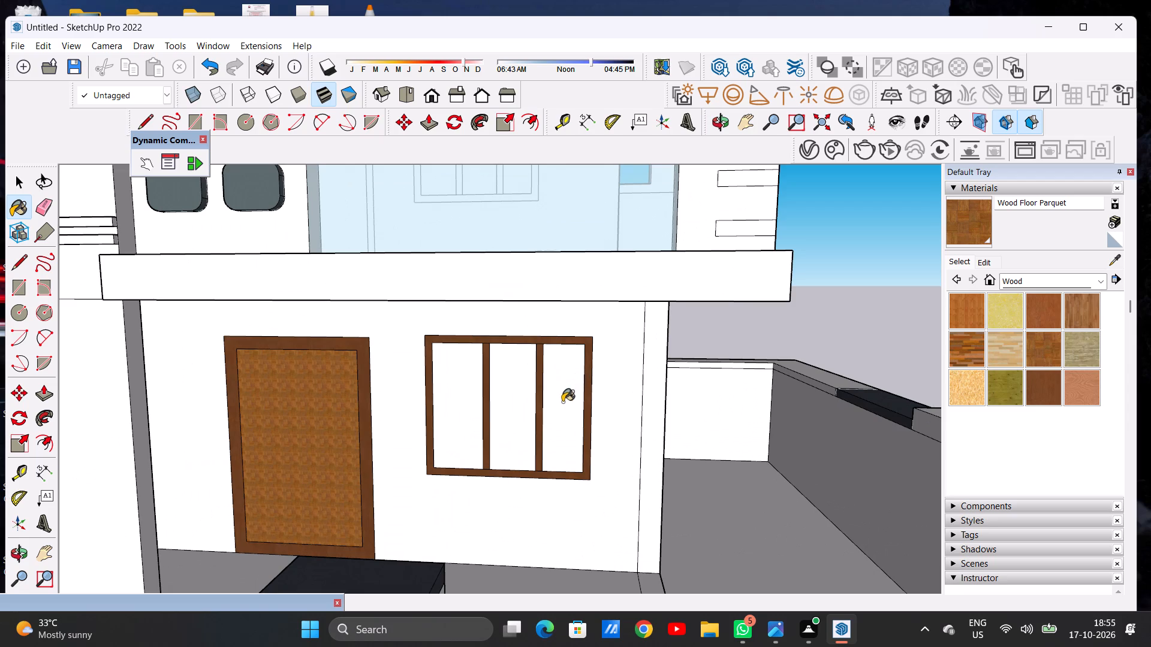
scroll(554, 423, "up", 6)
left_click(1019, 278)
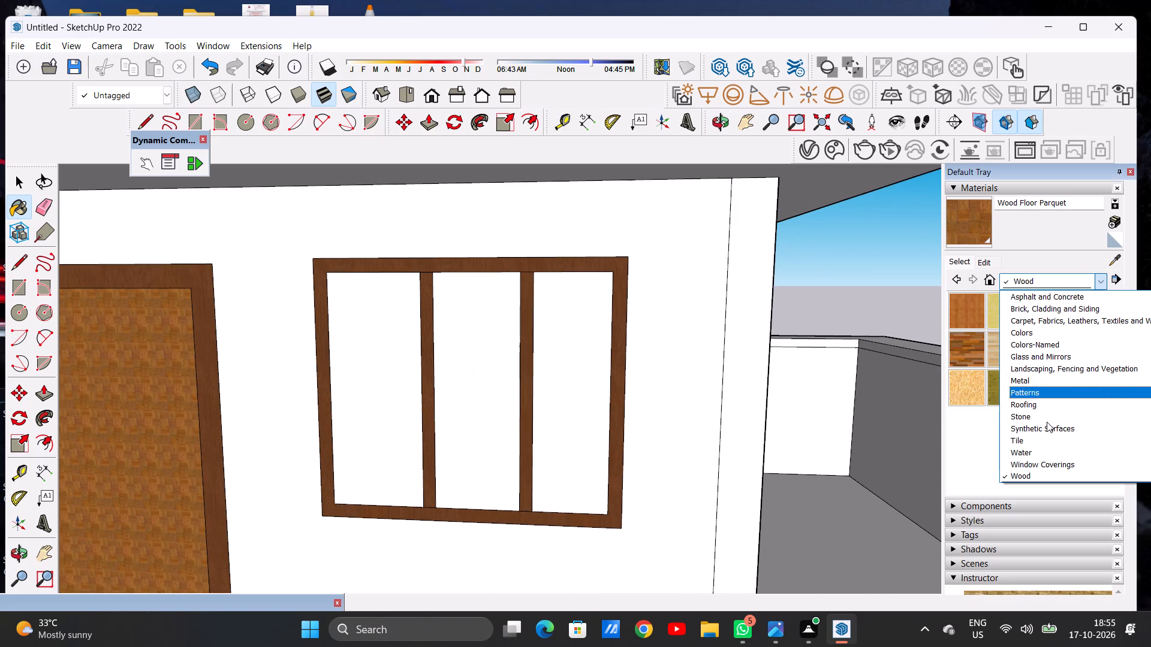
left_click(1031, 465)
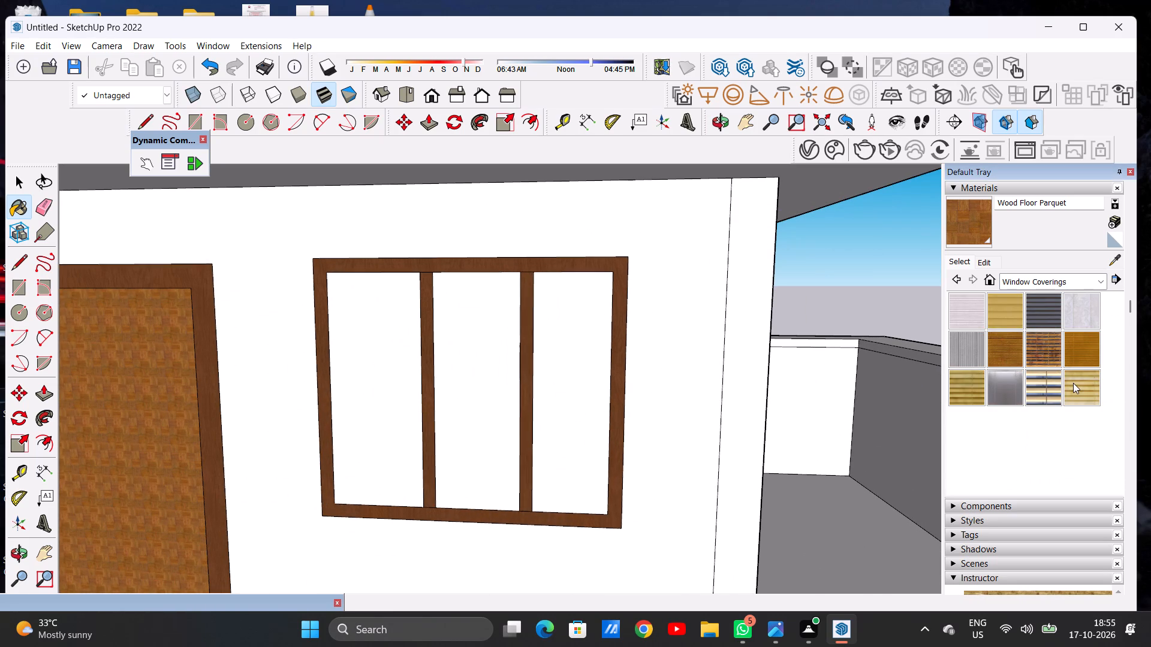
left_click(1073, 383)
scroll(379, 377, "up", 5)
left_click(378, 377)
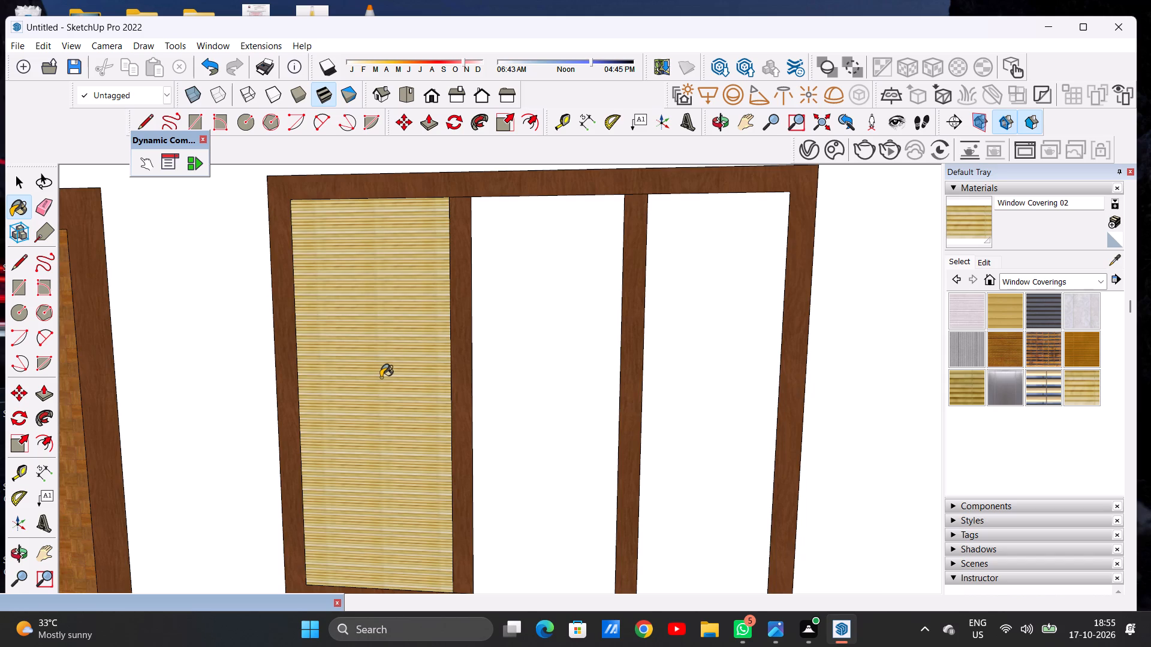
scroll(382, 377, "down", 3)
Set the Window Covering 02 texture height to 2'.
left_click(981, 266)
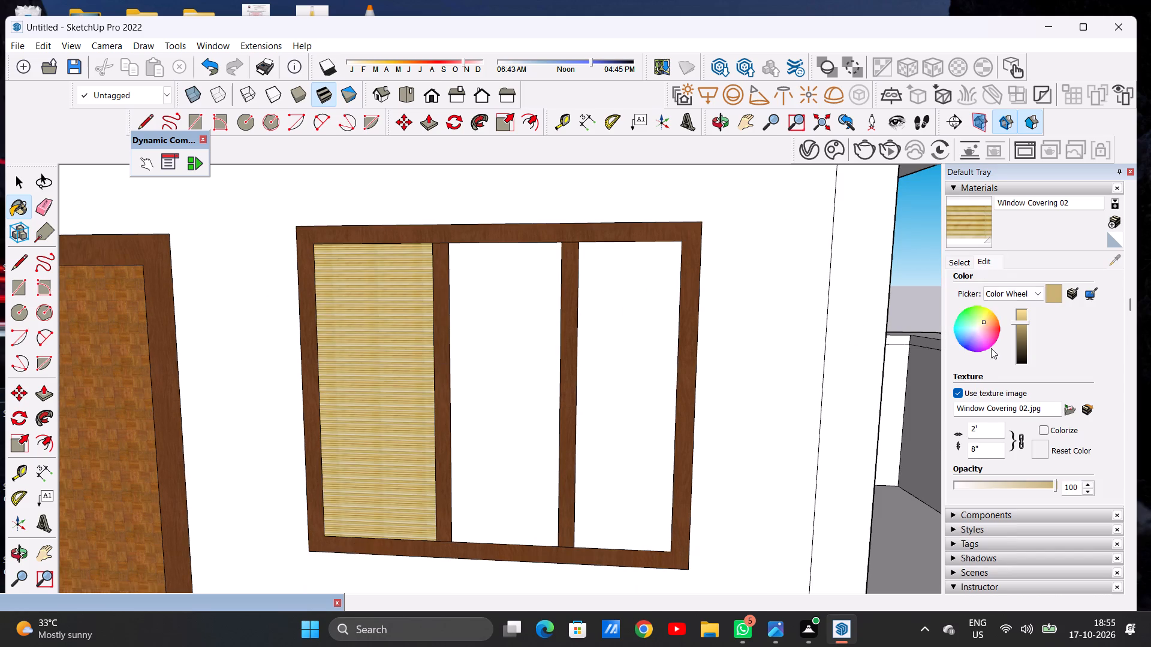
left_click(983, 451)
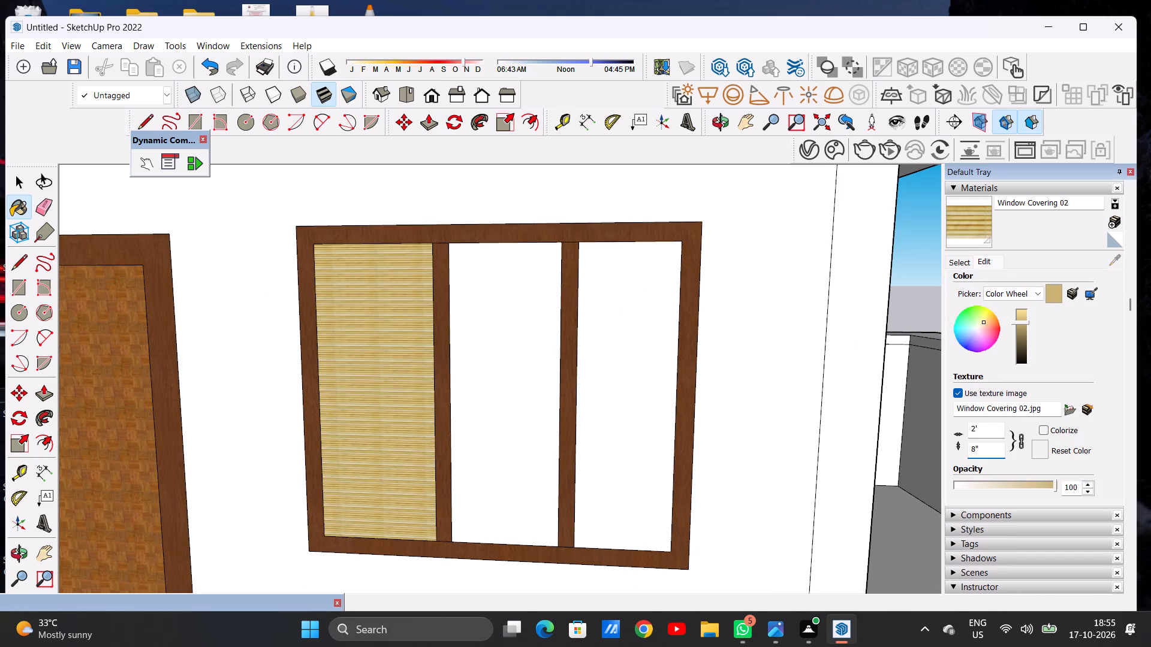
key("BackSpace")
key("BackSpace")
key("BackSpace")
type("2'")
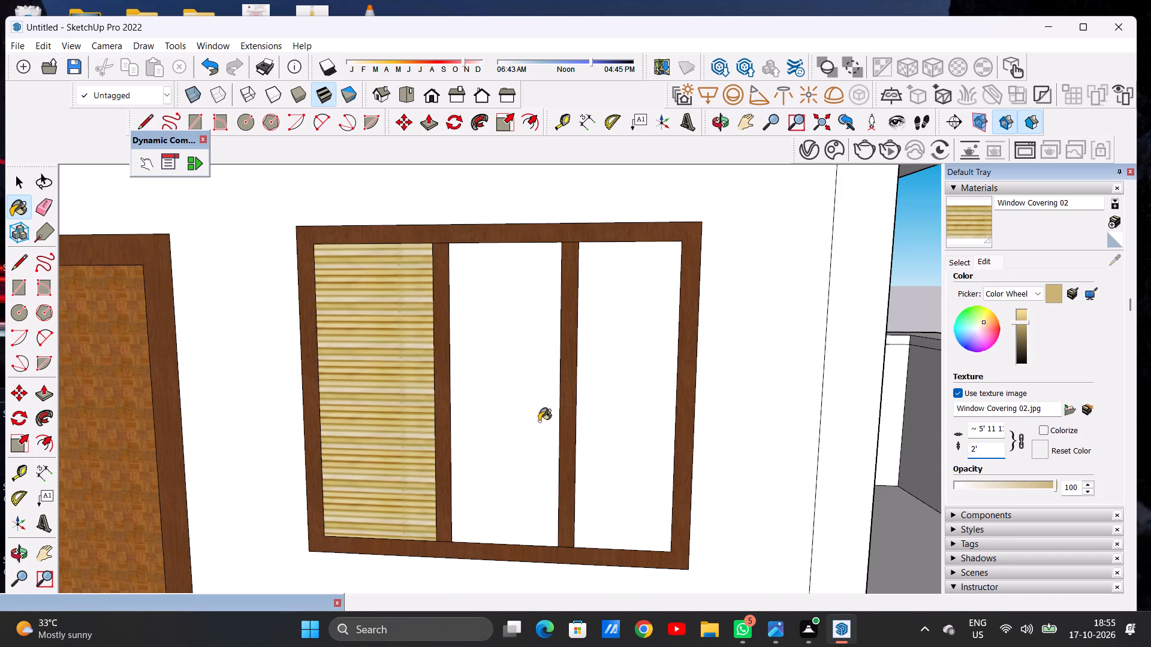
Paint the two remaining panes of the ground-floor front window with the resized Window Covering 02.
left_click(508, 379)
left_click(619, 363)
scroll(534, 401, "down", 9)
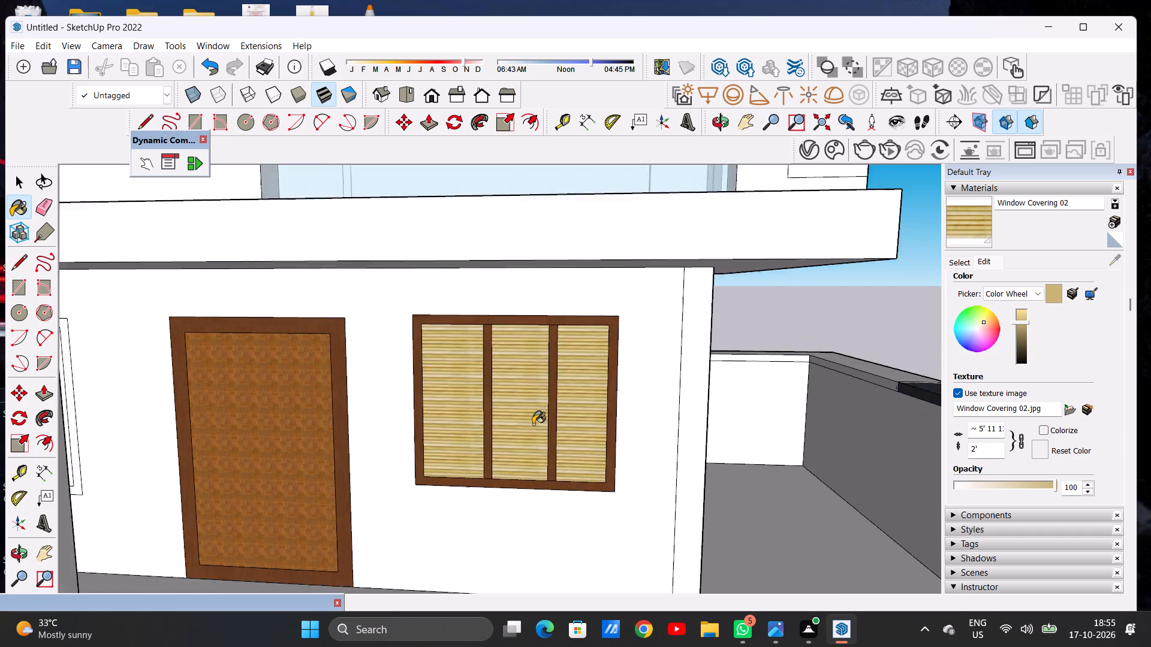
scroll(533, 424, "down", 7)
Paint the three panes of the ground-floor window on the other side of the front door with Window Covering 02.
middle_click_drag(496, 416, 328, 382)
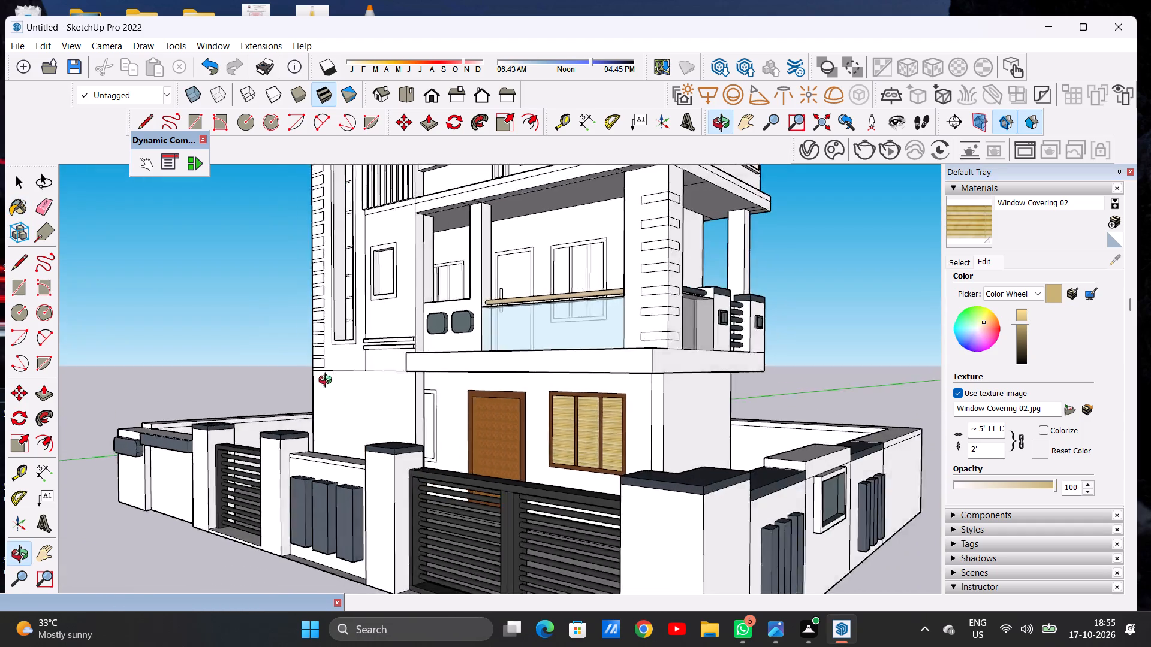
middle_click_drag(328, 382, 278, 395)
scroll(475, 401, "up", 16)
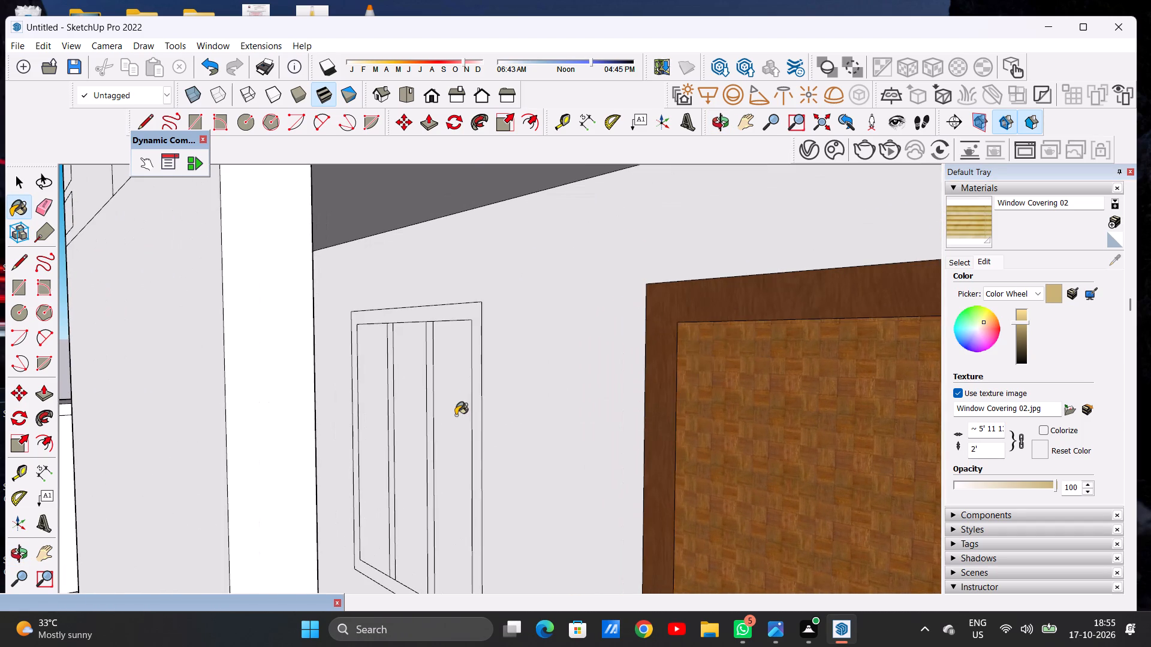
left_click(451, 416)
left_click(406, 422)
left_click(371, 421)
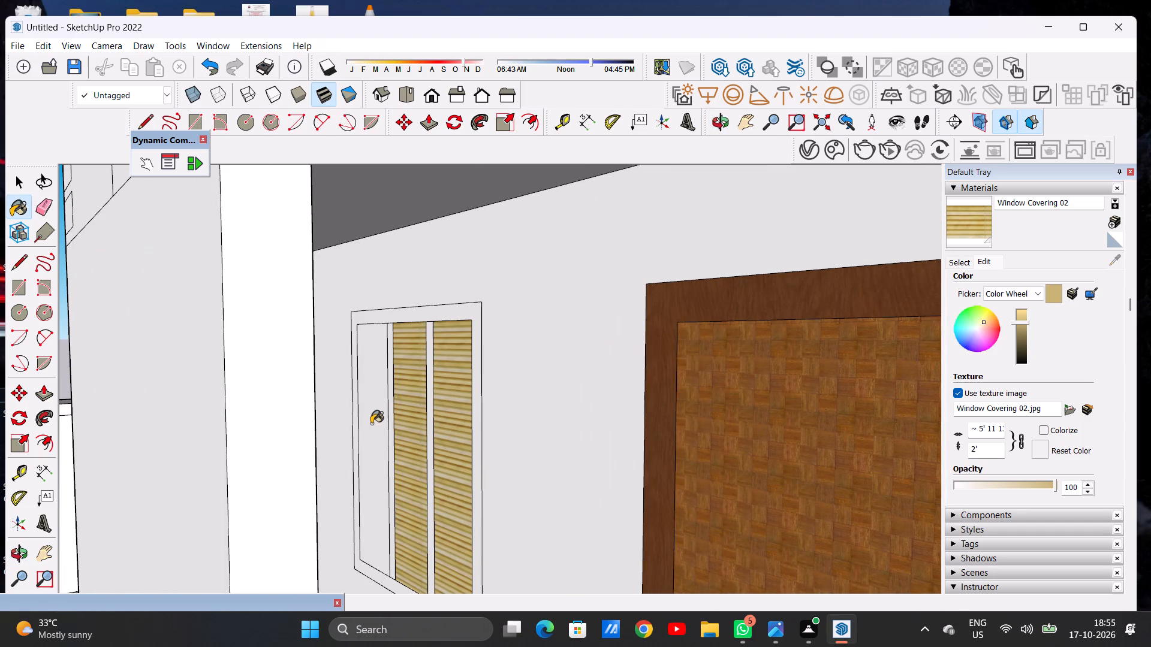
Paint the outer frame and two mullions of the ground-floor window on the other side of the front door with Wood Veneer 01.
left_click(956, 265)
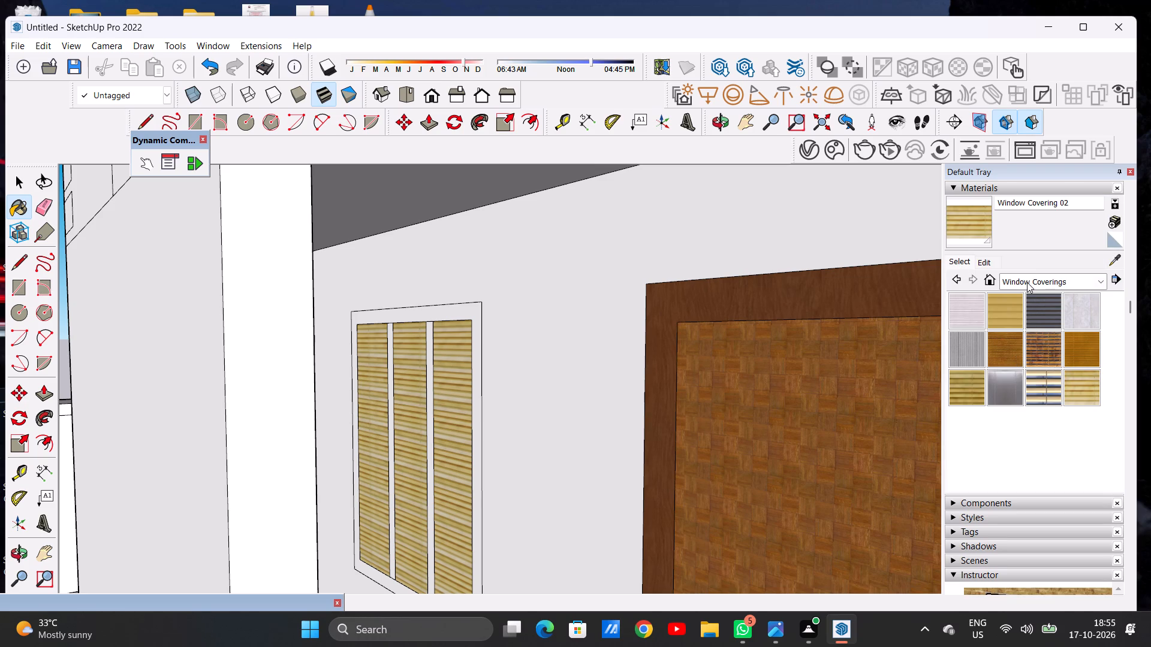
left_click(1027, 282)
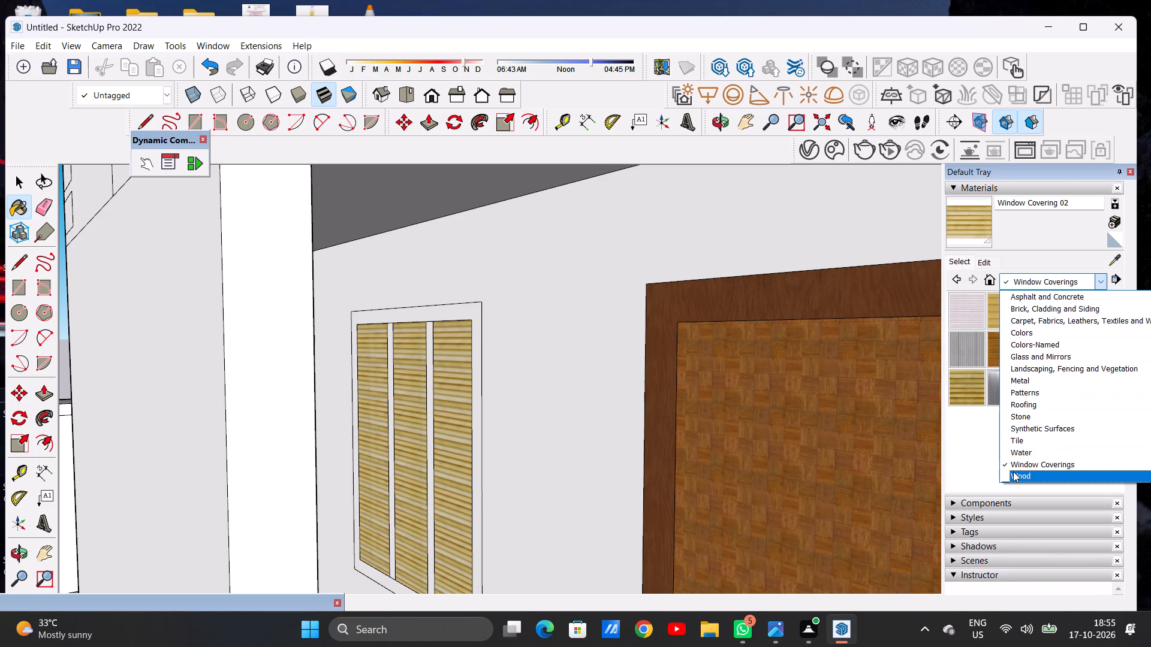
left_click(1013, 471)
left_click(1050, 390)
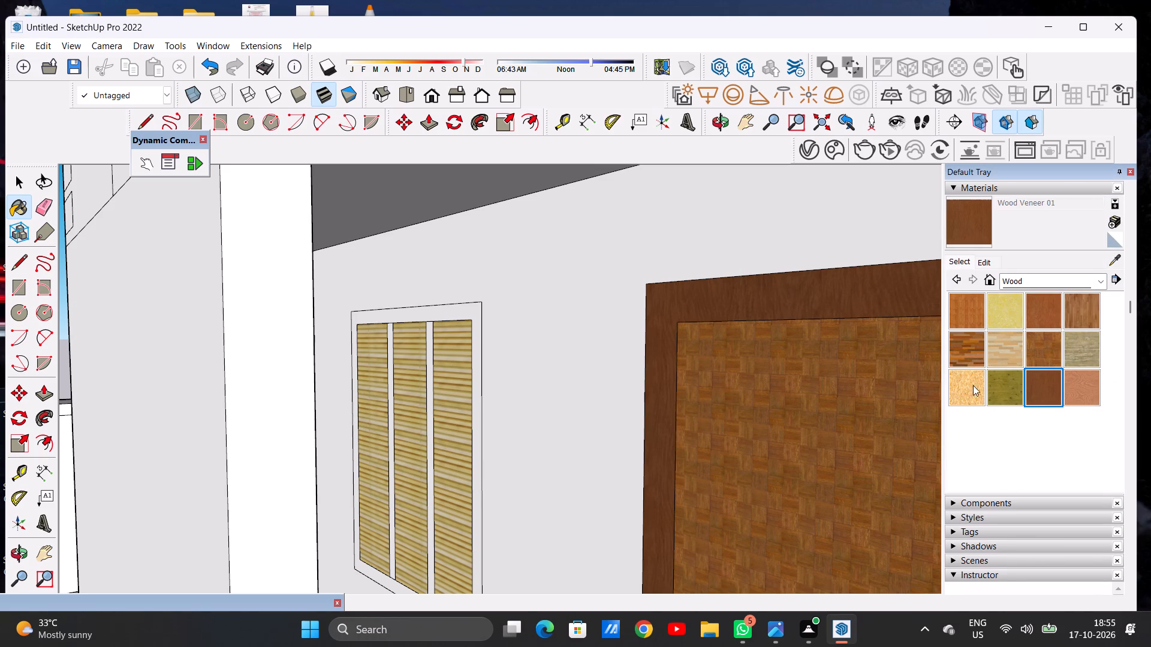
scroll(463, 322, "up", 5)
left_click(478, 307)
scroll(364, 364, "up", 6)
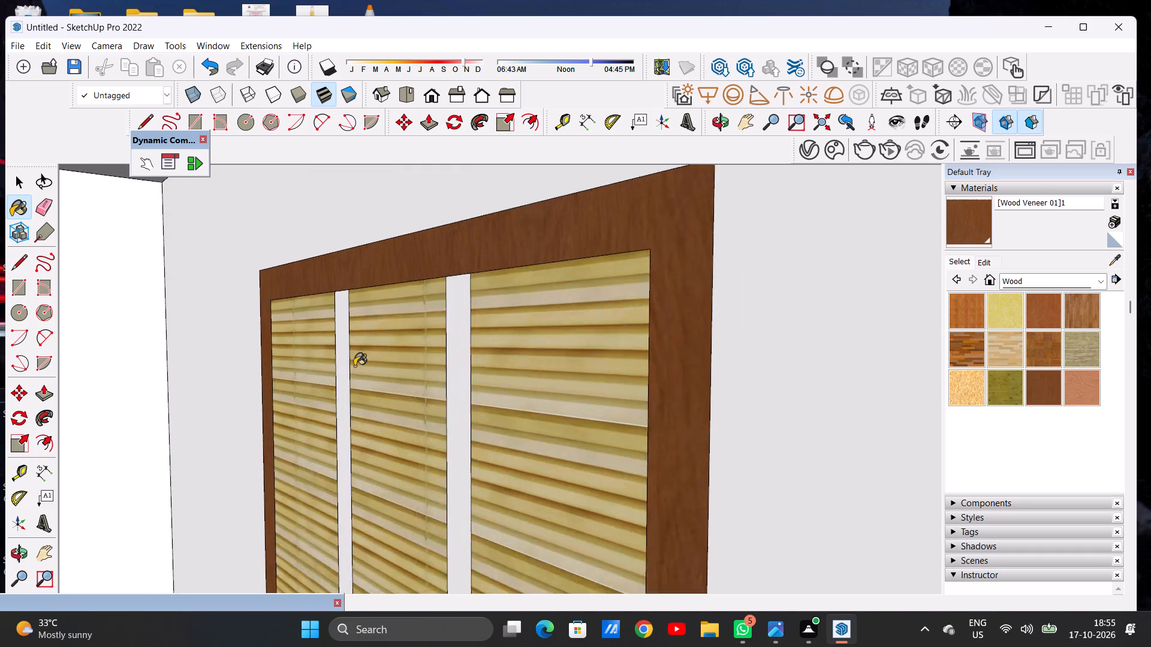
scroll(354, 366, "up", 4)
left_click(335, 349)
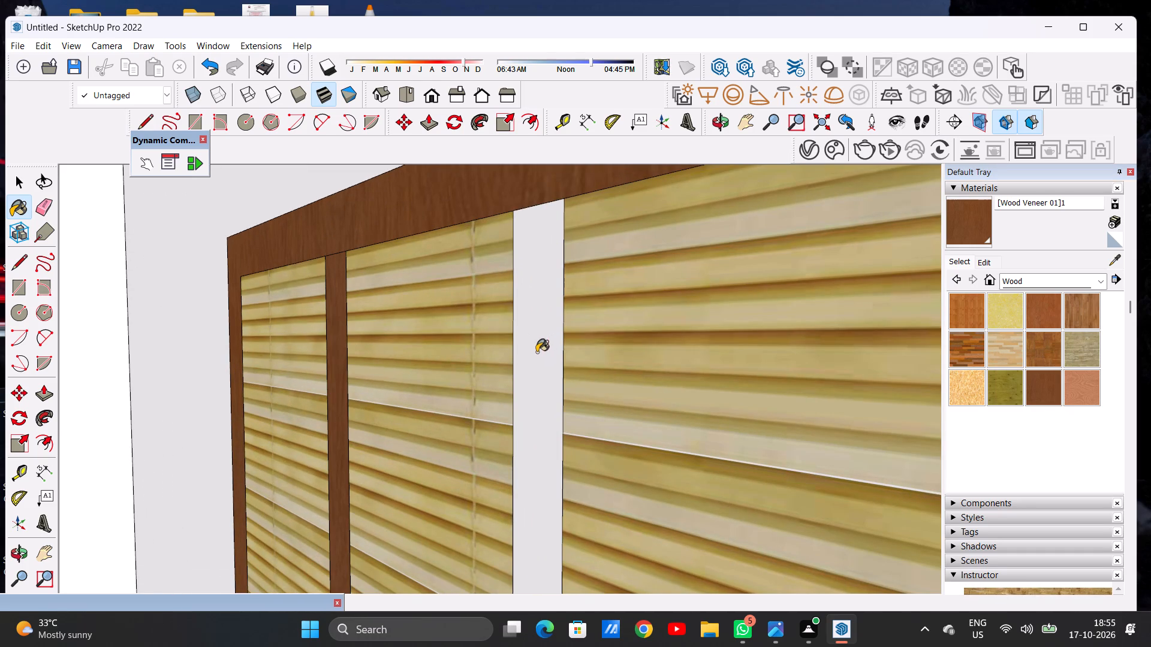
left_click(537, 352)
Paint the outer frame of the first-floor window behind the glass balcony parapet with Wood Veneer 01.
scroll(531, 403, "down", 20)
scroll(531, 403, "down", 14)
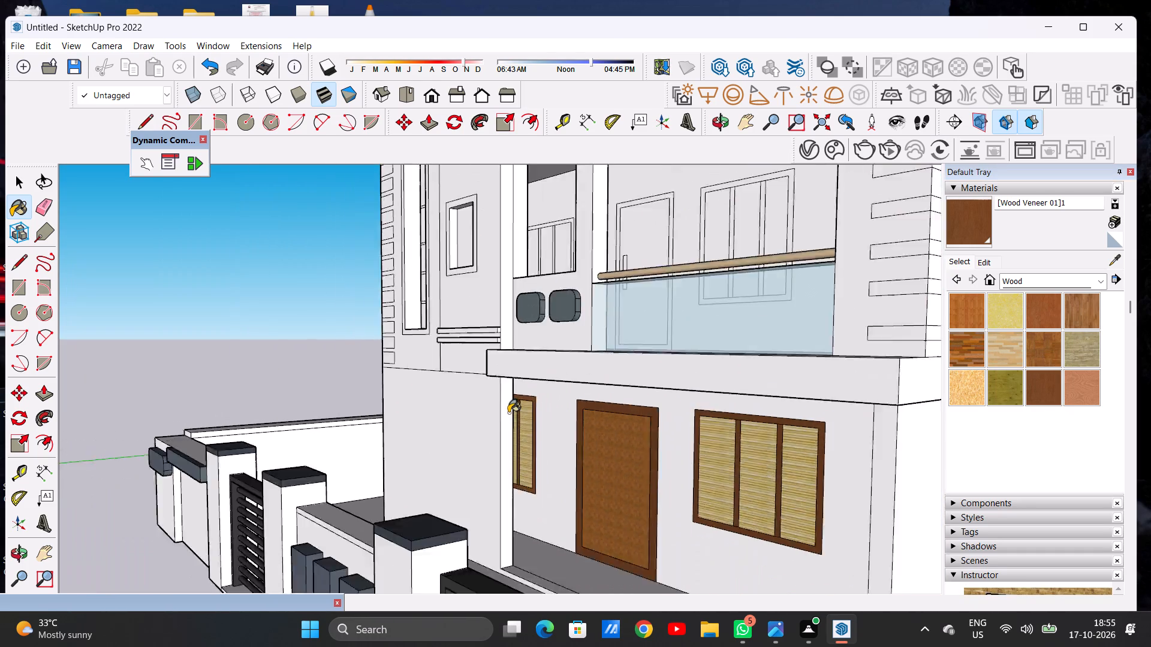
scroll(508, 413, "down", 9)
middle_click_drag(508, 413, 716, 415)
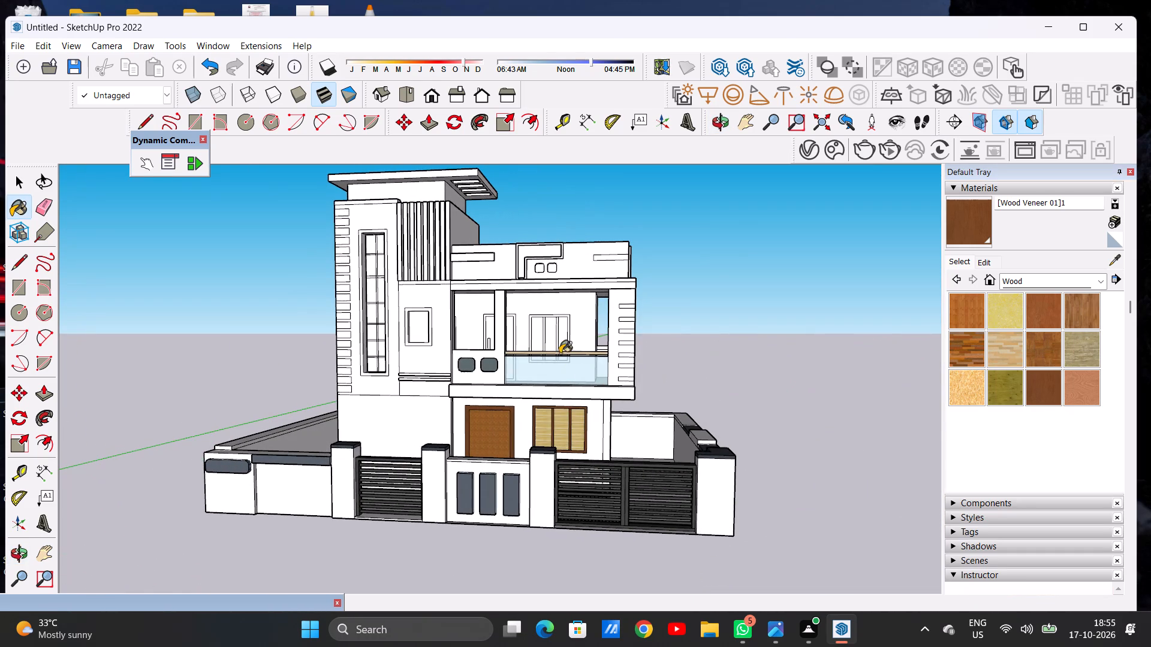
scroll(575, 440, "down", 1)
scroll(547, 308, "up", 4)
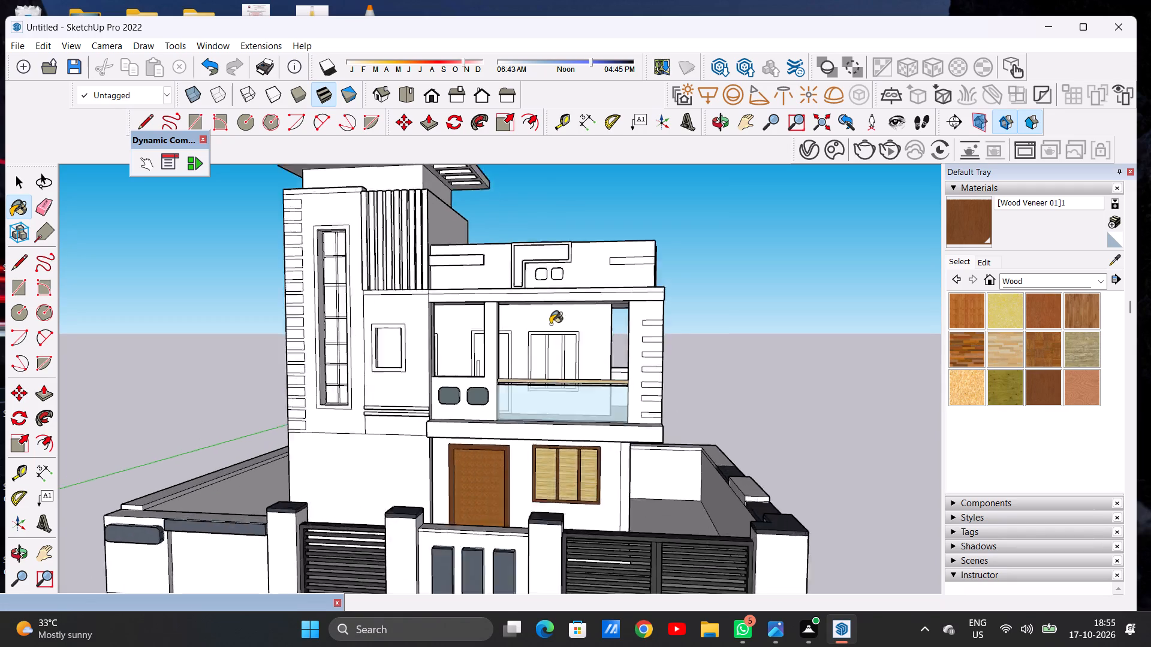
scroll(550, 324, "up", 8)
scroll(581, 403, "up", 3)
middle_click_drag(586, 409, 510, 428)
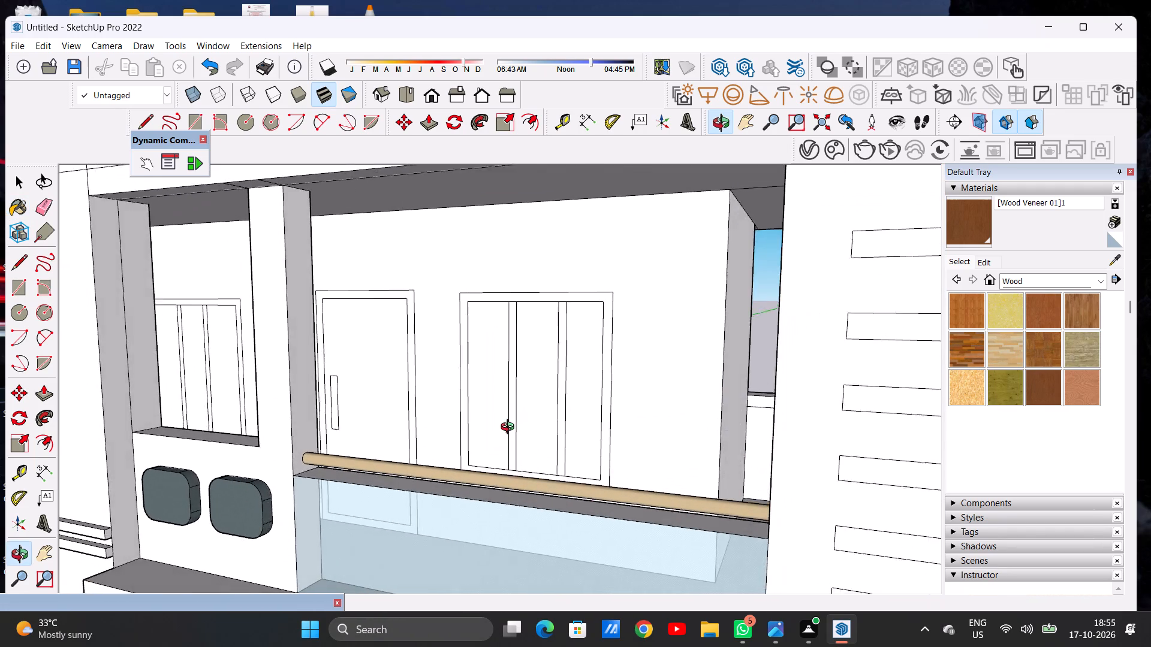
middle_click_drag(510, 428, 514, 451)
middle_click_drag(575, 455, 556, 448)
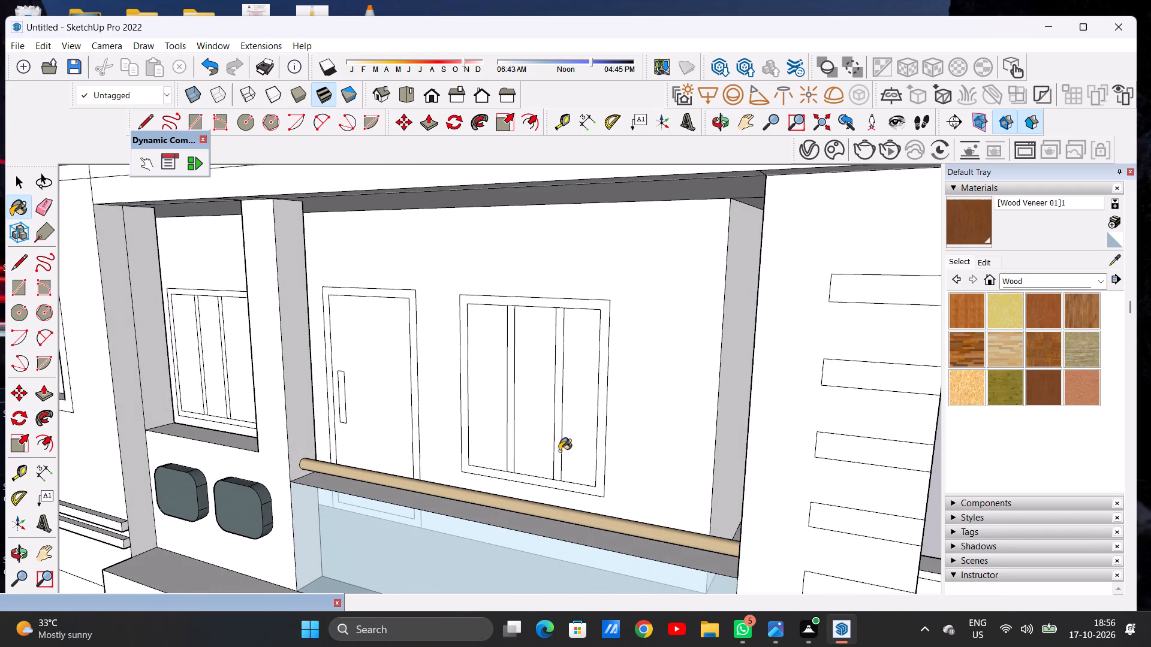
scroll(557, 467, "up", 2)
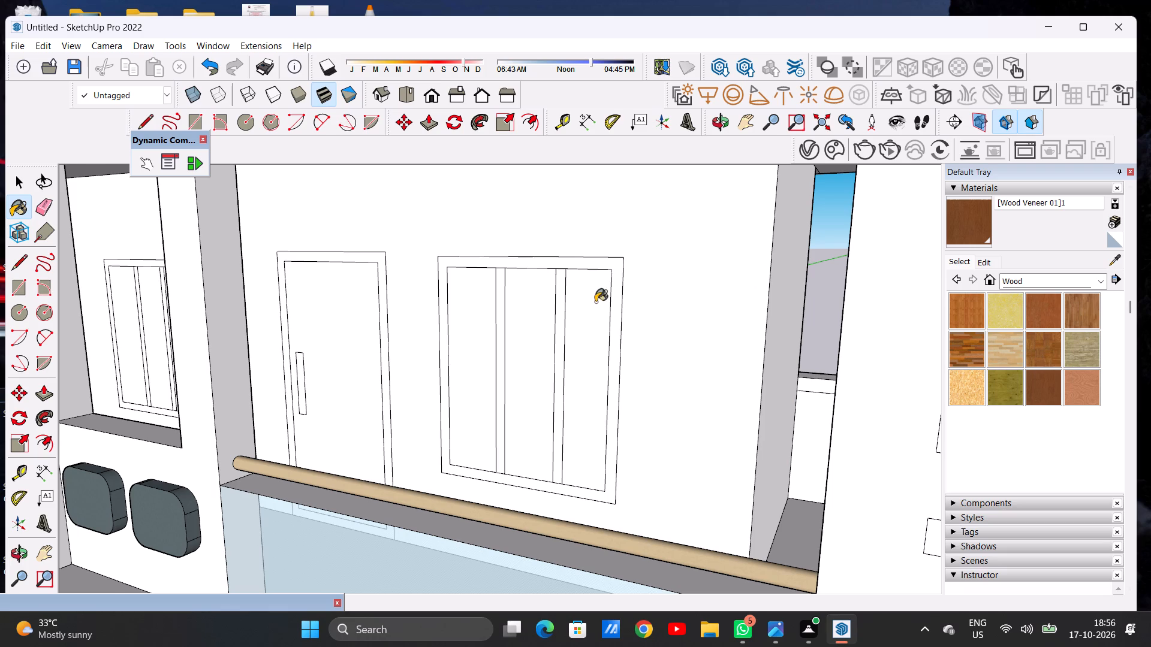
scroll(608, 288, "down", 3)
scroll(614, 276, "up", 5)
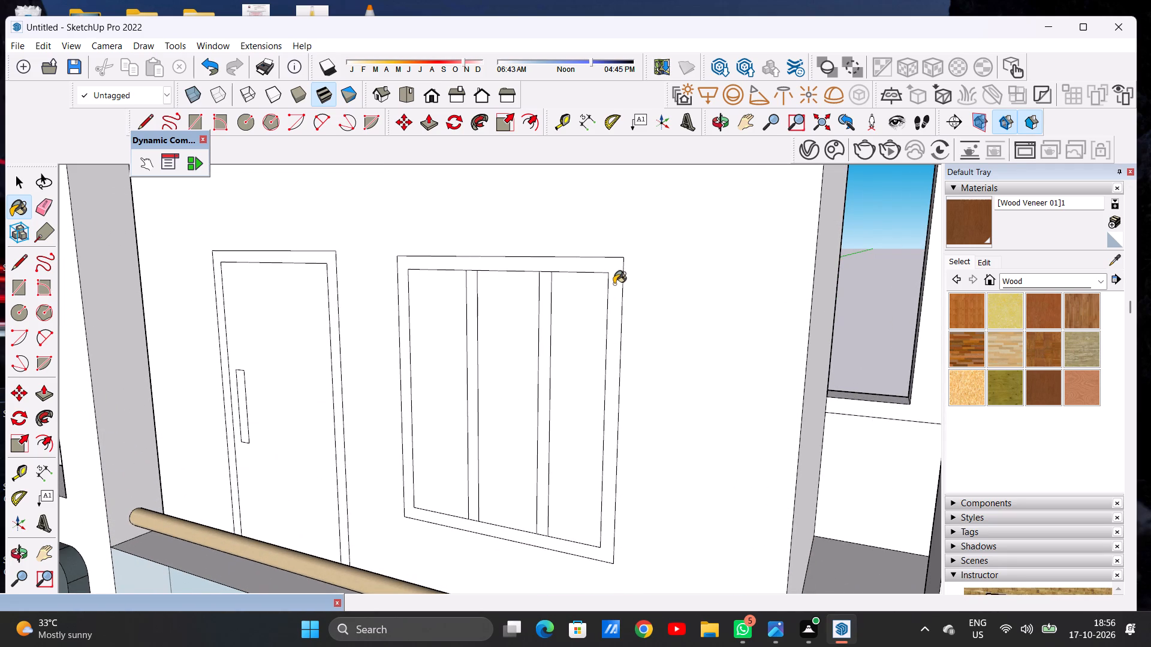
scroll(614, 318, "up", 4)
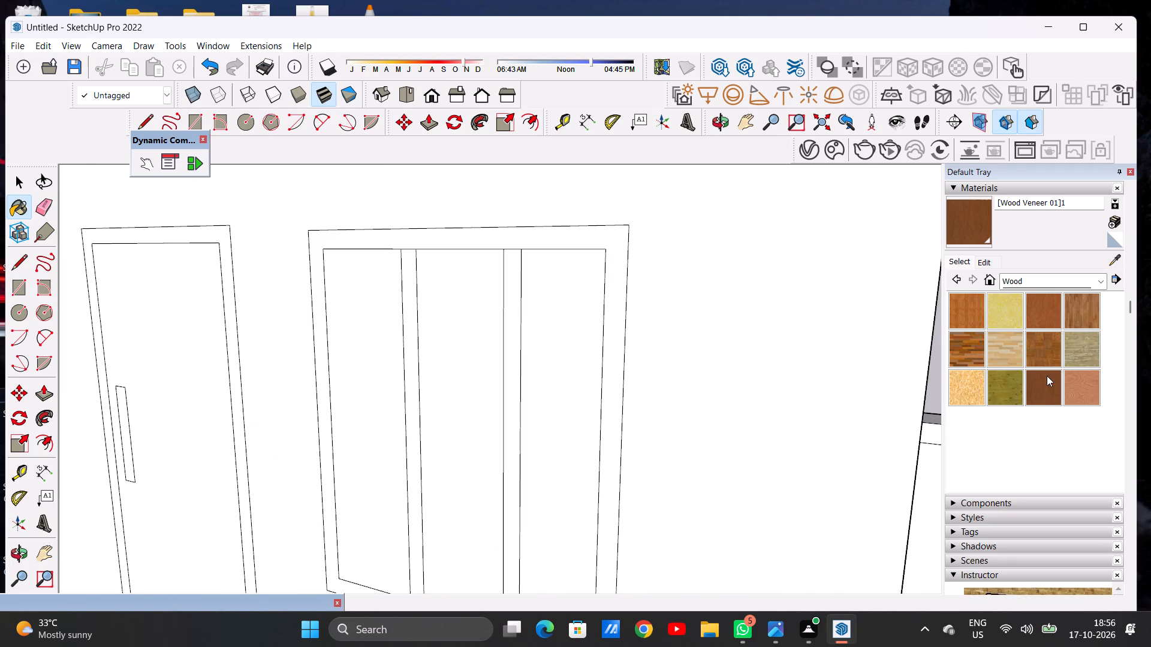
left_click(1043, 379)
left_click(619, 247)
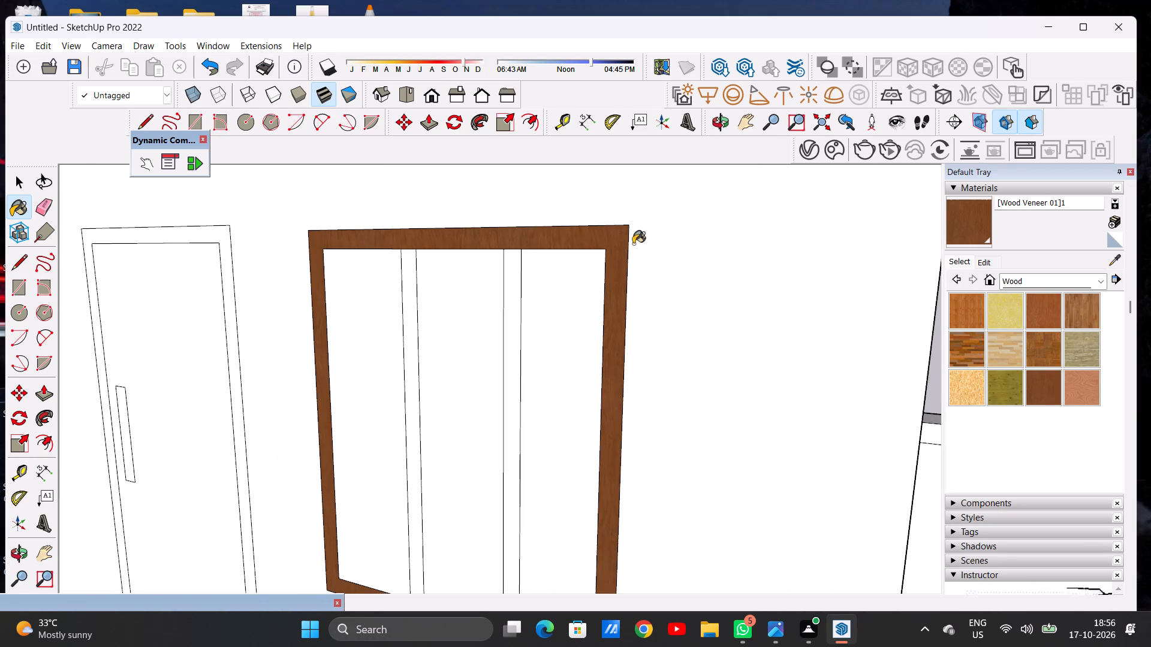
Adjust the colour brightness of the wood veneer material used on the balcony window frame.
left_click(986, 260)
left_click(1020, 344)
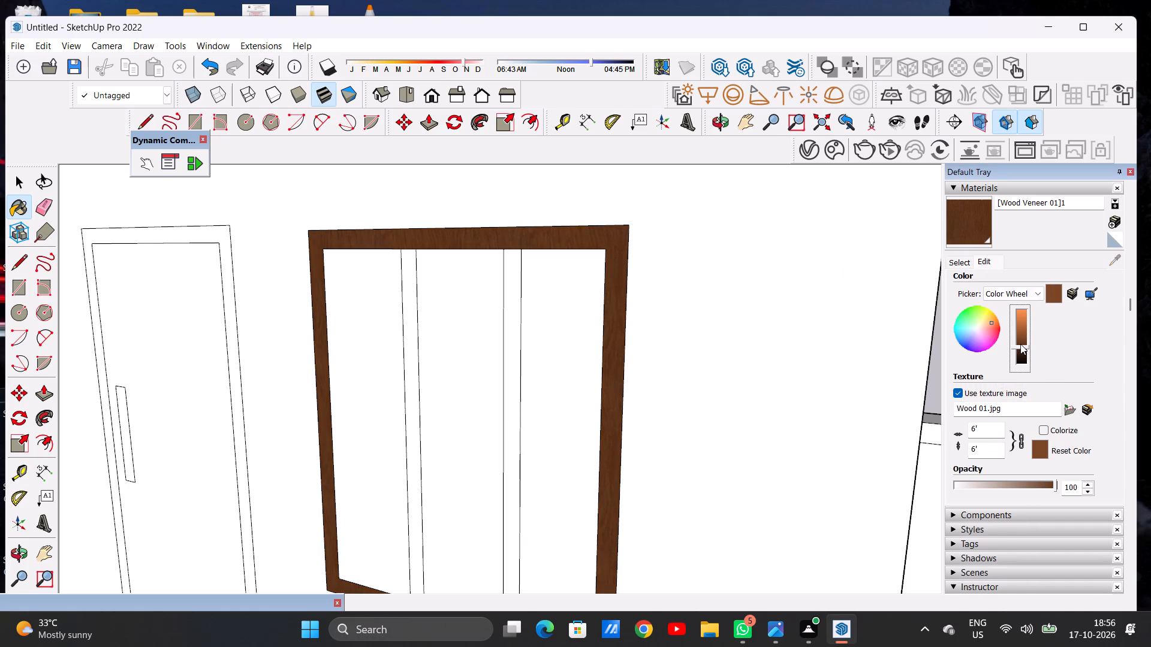
scroll(1020, 344, "up", 1)
scroll(1020, 344, "down", 1)
scroll(1020, 344, "up", 4)
Paint the two vertical mullions of the balcony window with the adjusted Wood Veneer 01.
scroll(646, 260, "down", 5)
scroll(532, 333, "up", 1)
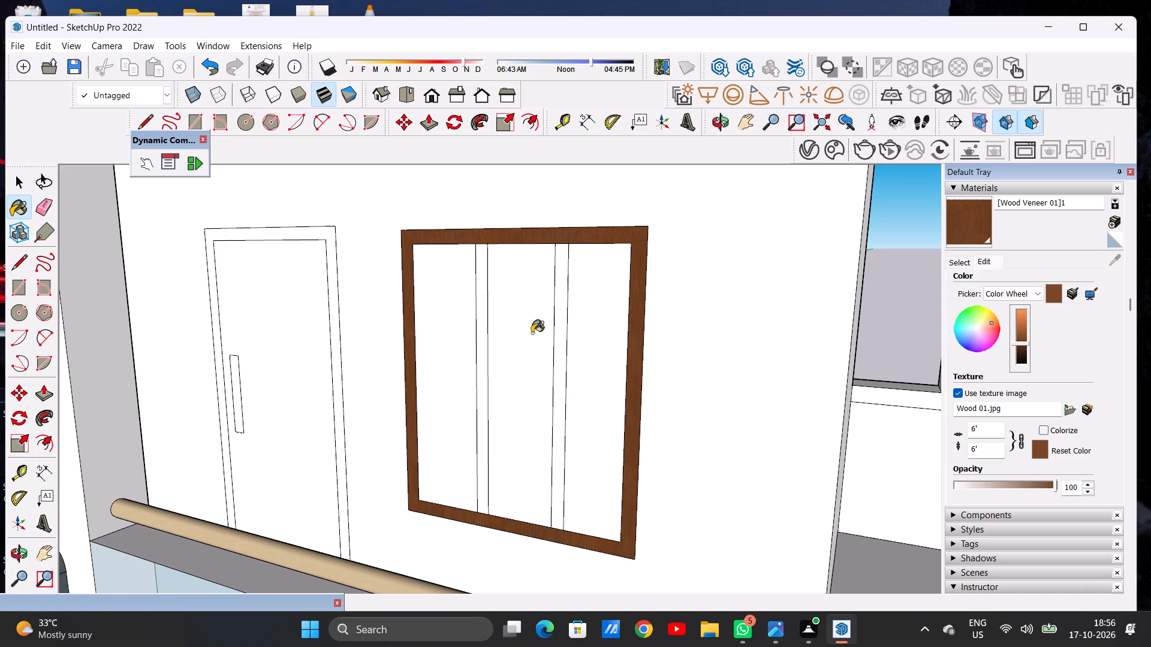
scroll(577, 211, "up", 8)
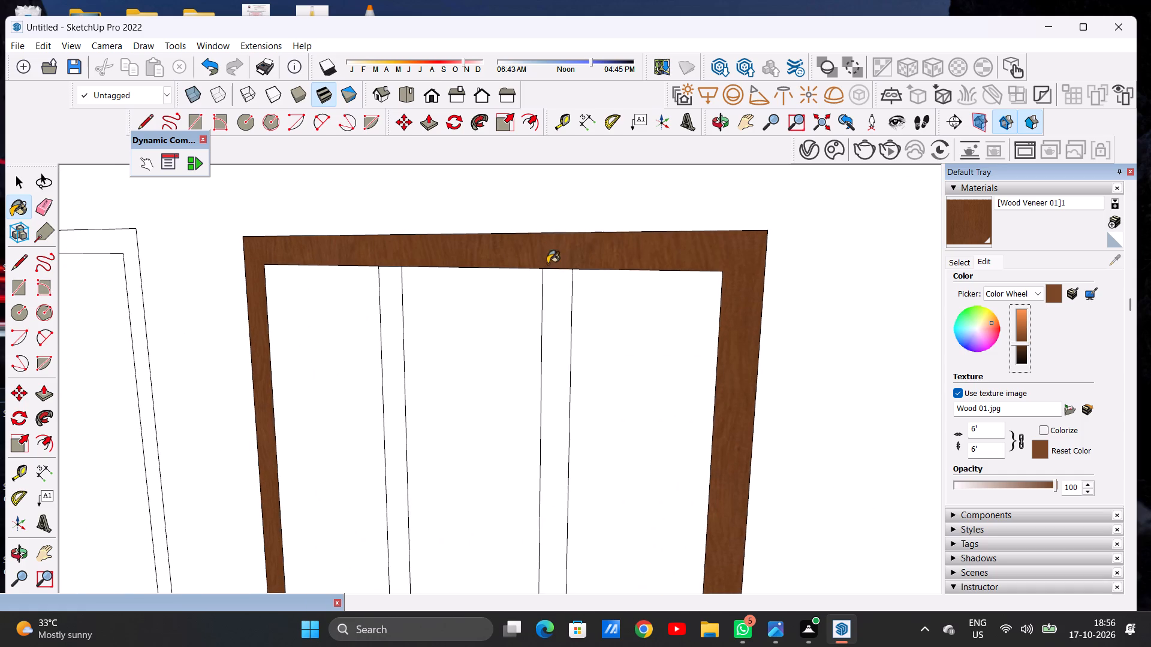
left_click(570, 298)
scroll(567, 262, "down", 6)
scroll(475, 293, "up", 9)
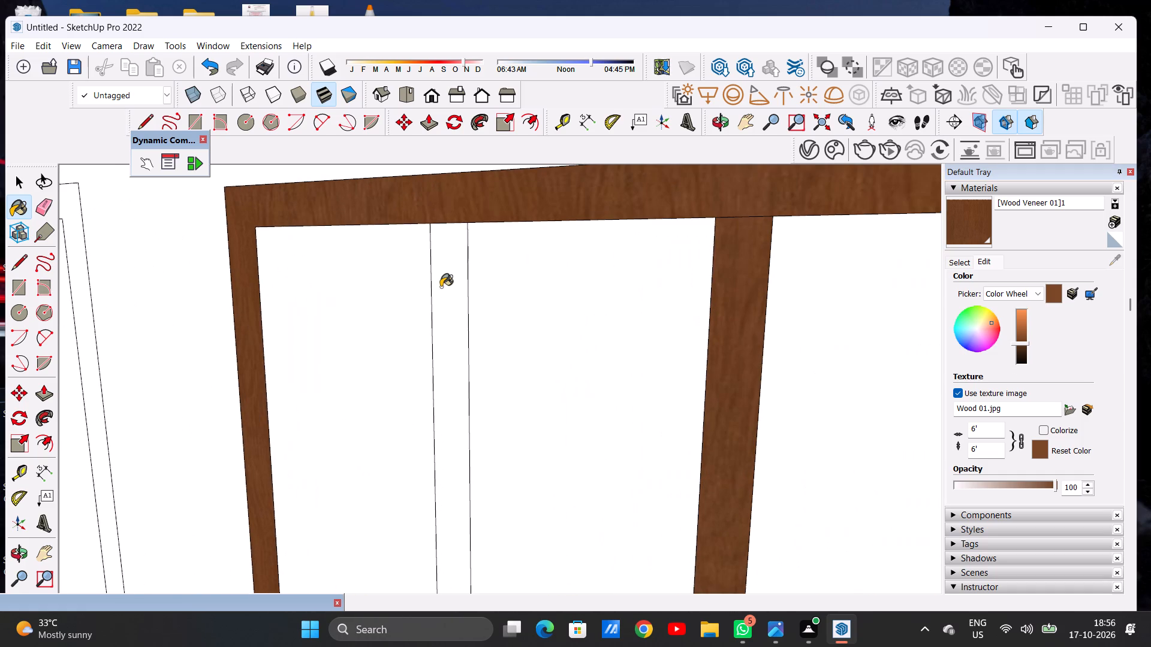
left_click(441, 283)
Paint the three panes of the balcony window with Translucent Glass Gray from the Glass and Mirrors collection.
scroll(479, 280, "down", 19)
scroll(495, 304, "down", 2)
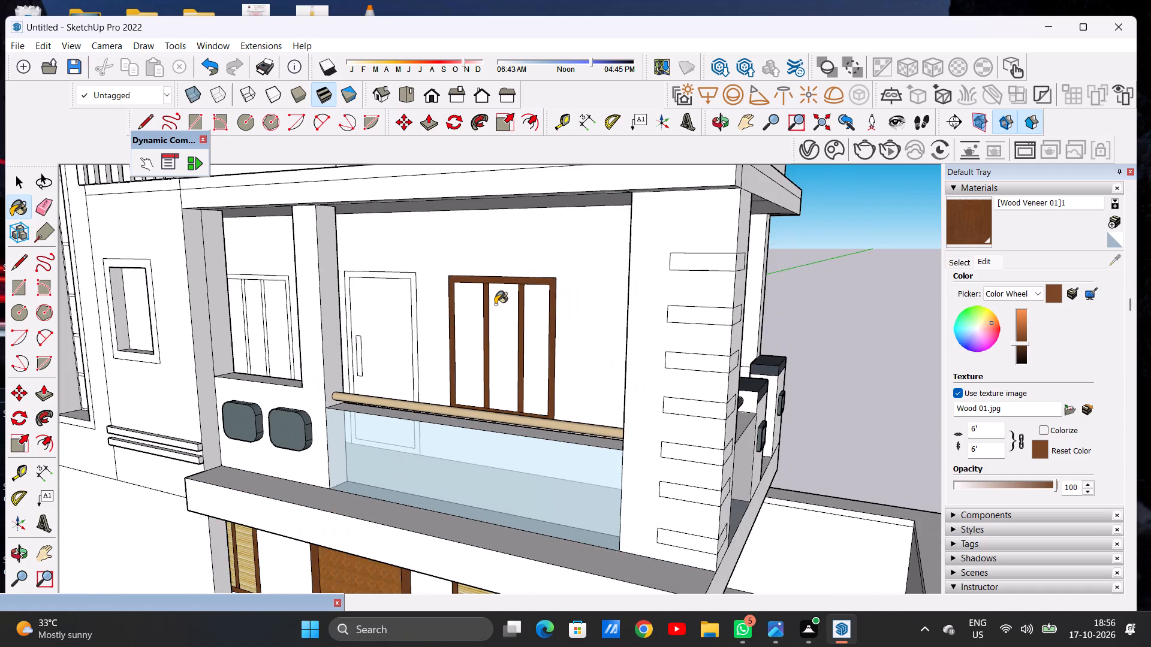
scroll(489, 312, "up", 5)
middle_click_drag(403, 323, 545, 320)
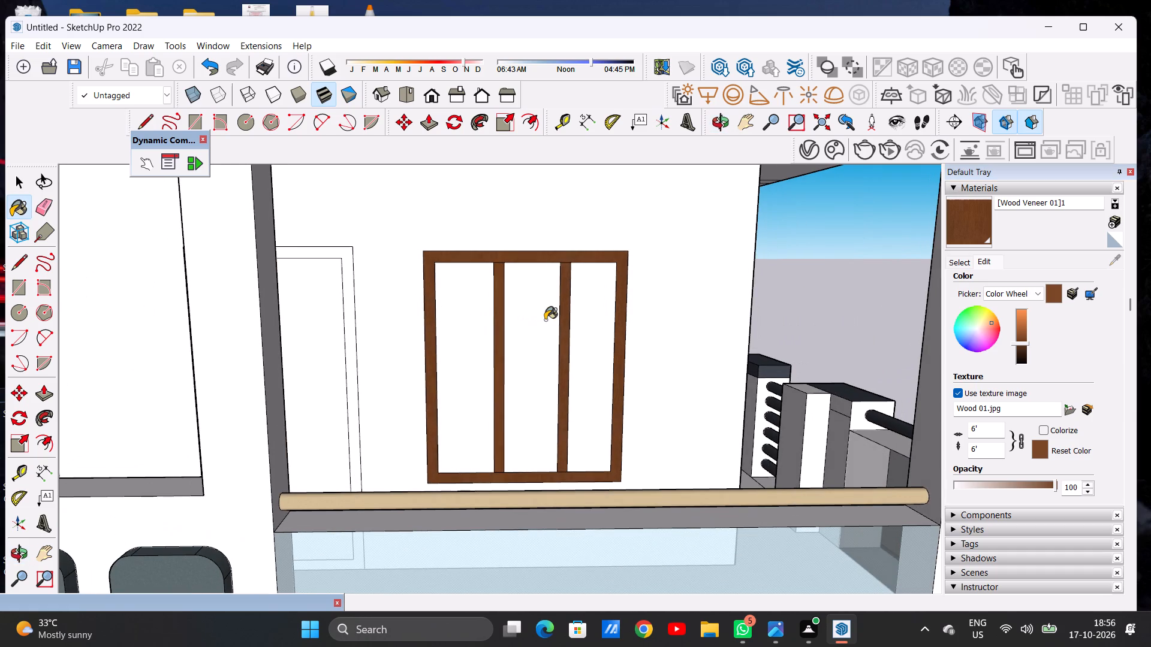
middle_click_drag(490, 320, 449, 314)
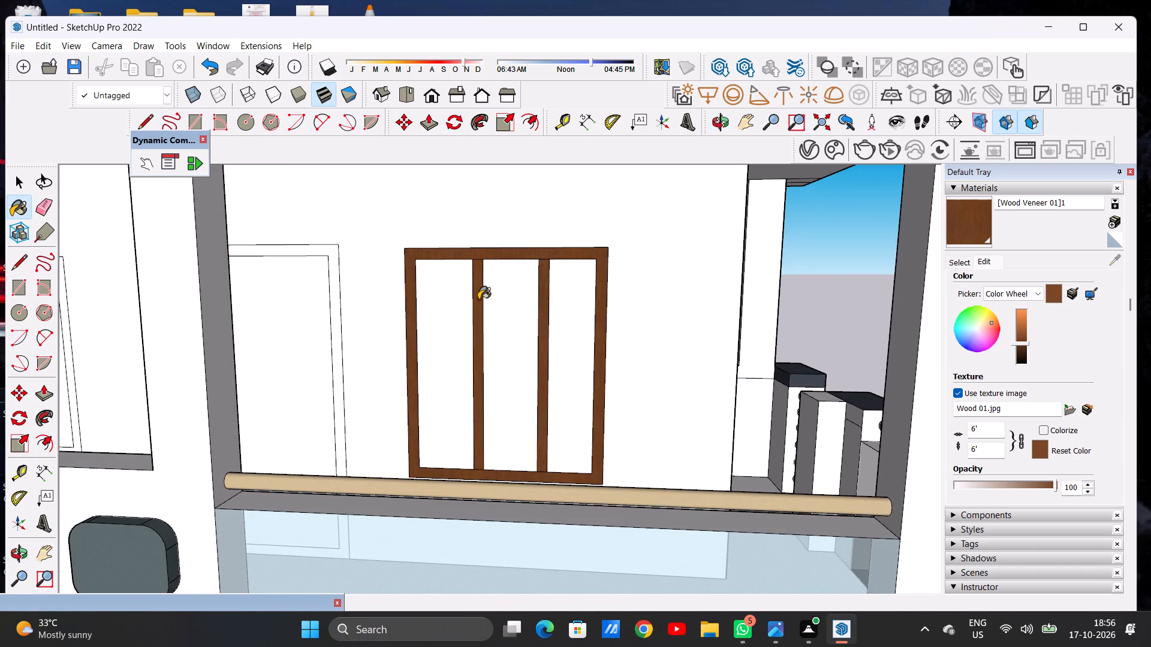
scroll(478, 295, "down", 6)
scroll(505, 338, "up", 6)
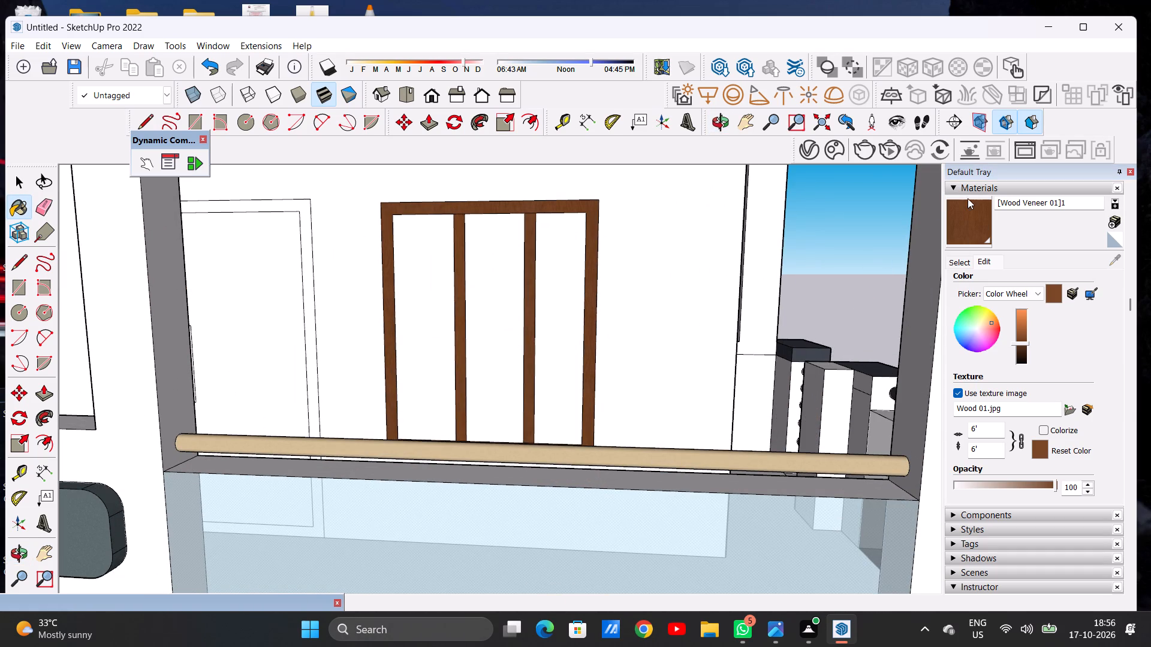
left_click(957, 267)
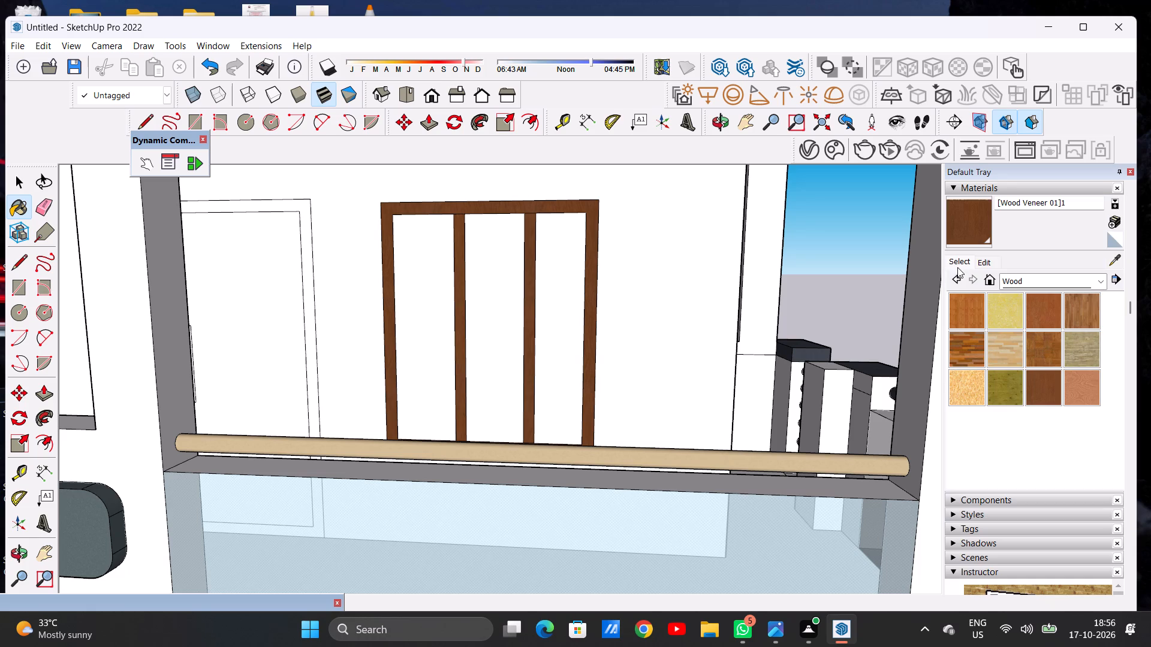
left_click(1016, 283)
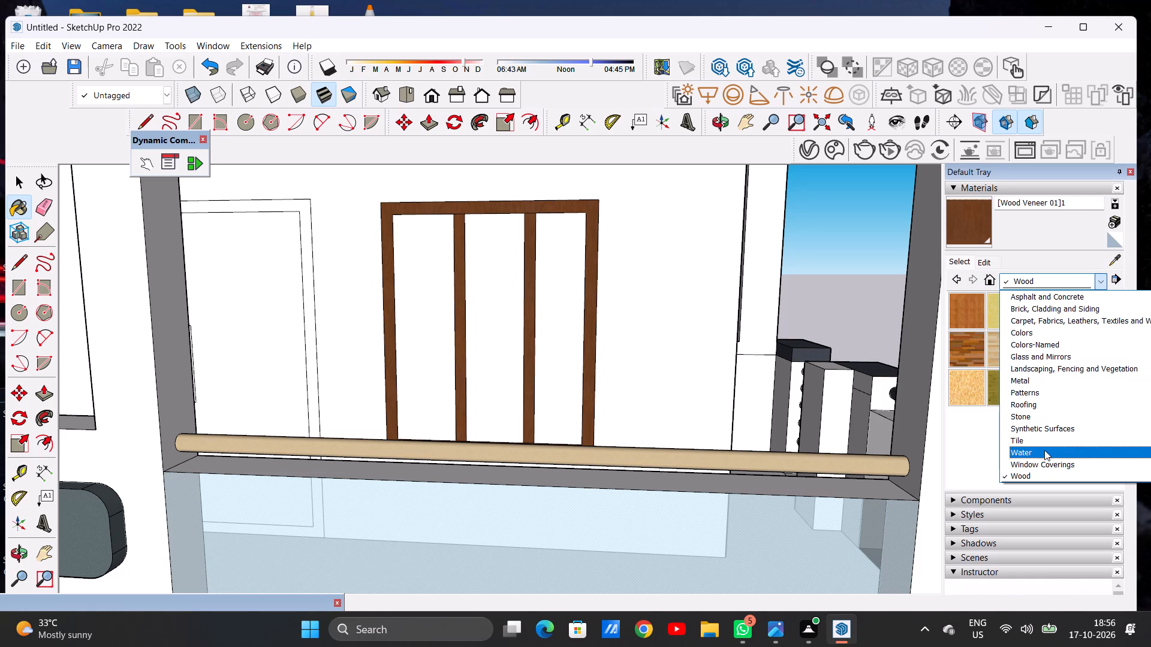
left_click(1038, 462)
left_click(1028, 281)
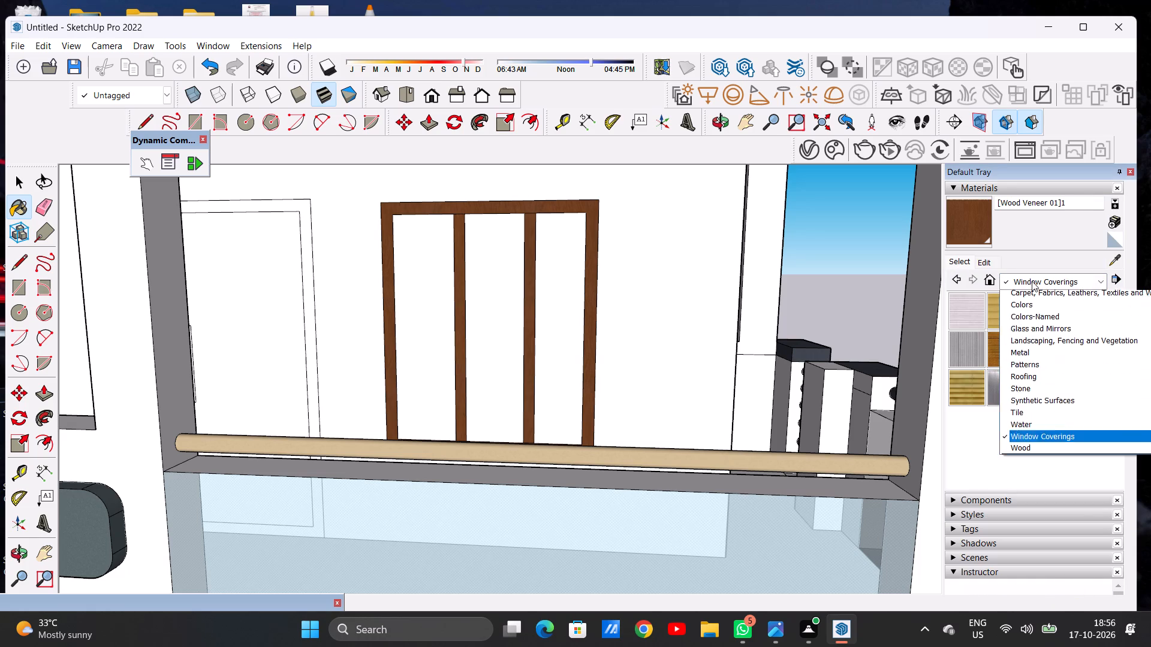
left_click(1045, 358)
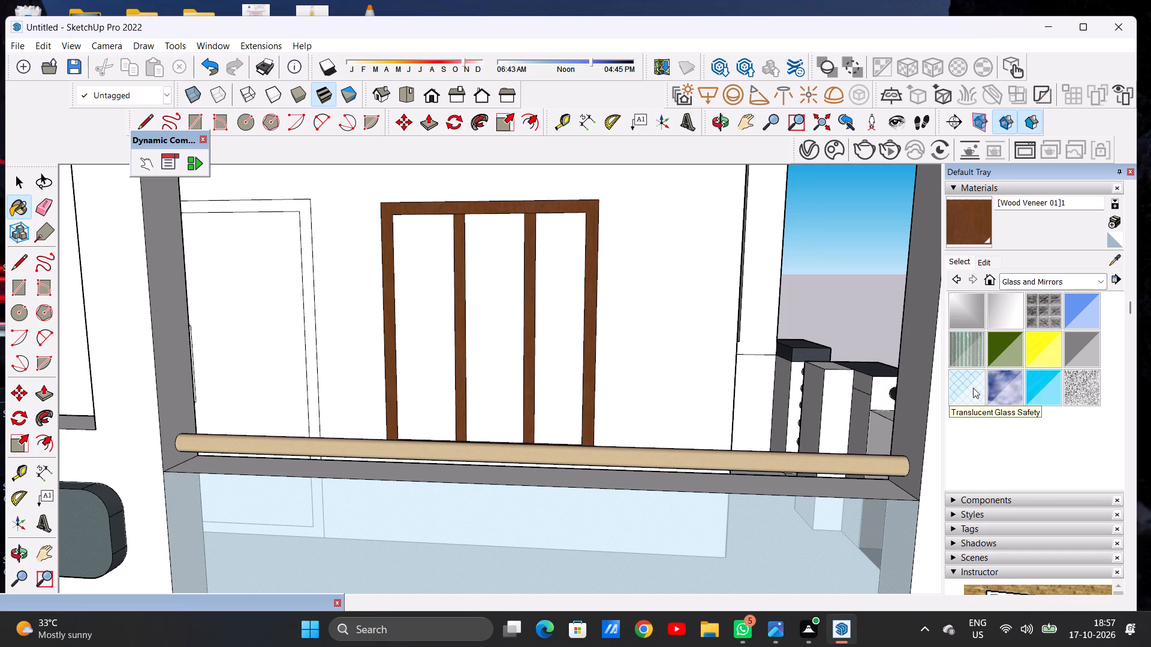
left_click(1078, 346)
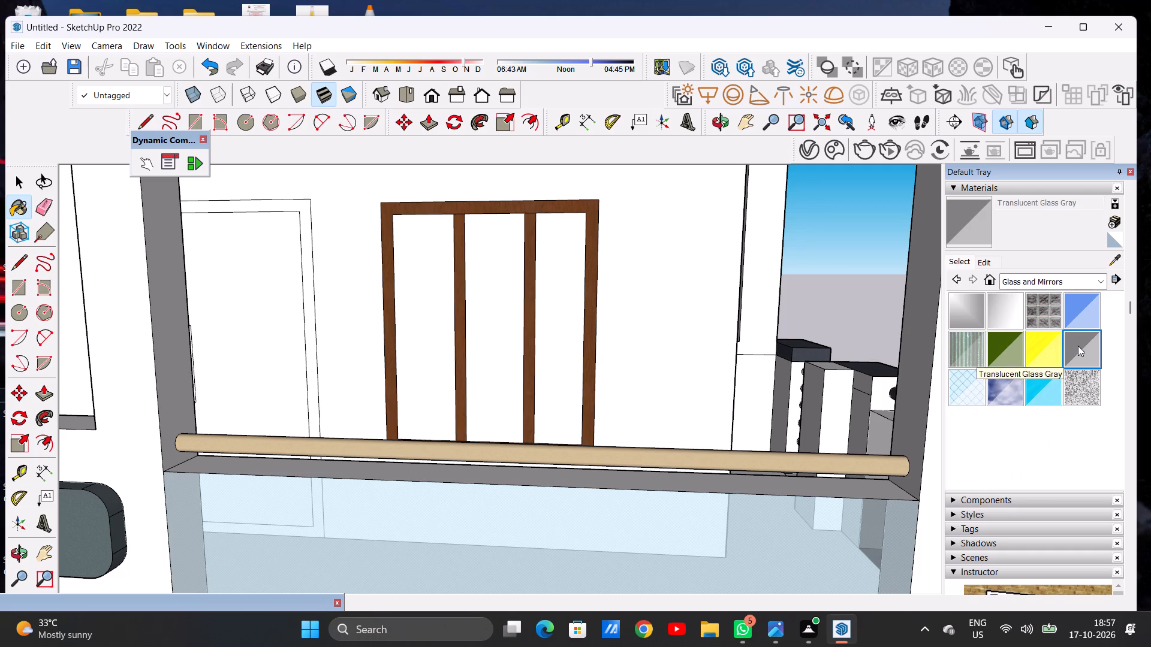
scroll(392, 236, "up", 8)
left_click(426, 243)
left_click(566, 253)
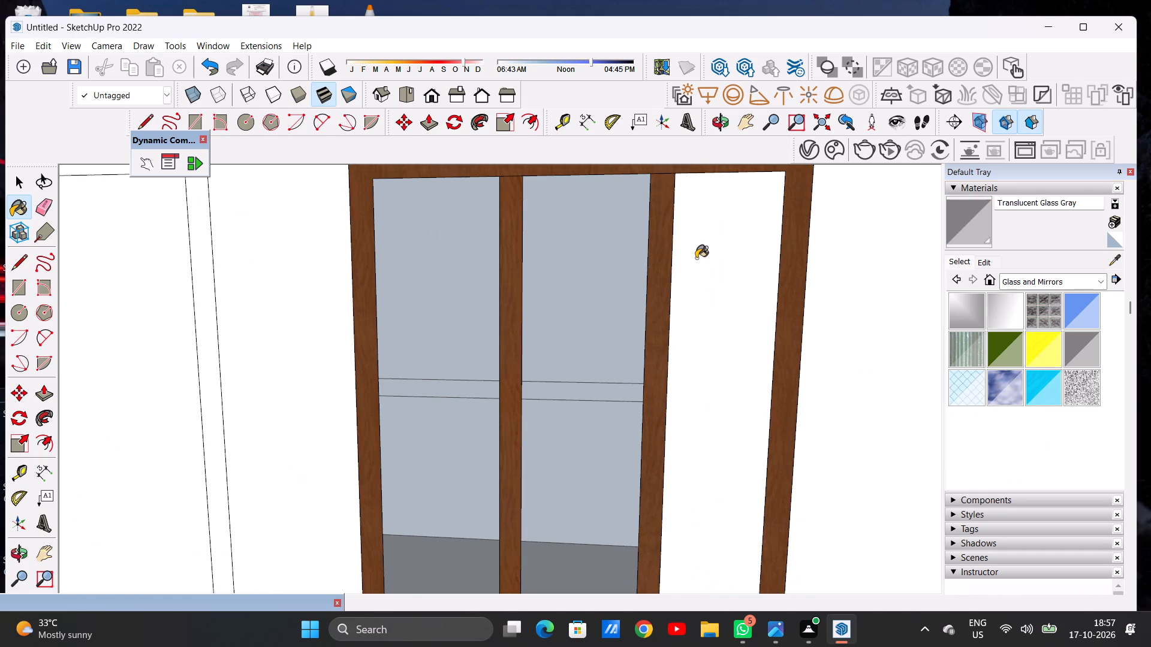
left_click(709, 262)
Paint the balcony door's leaf with Wood Floor Parquet from the Wood collection.
scroll(540, 271, "down", 12)
middle_click_drag(473, 275, 369, 261)
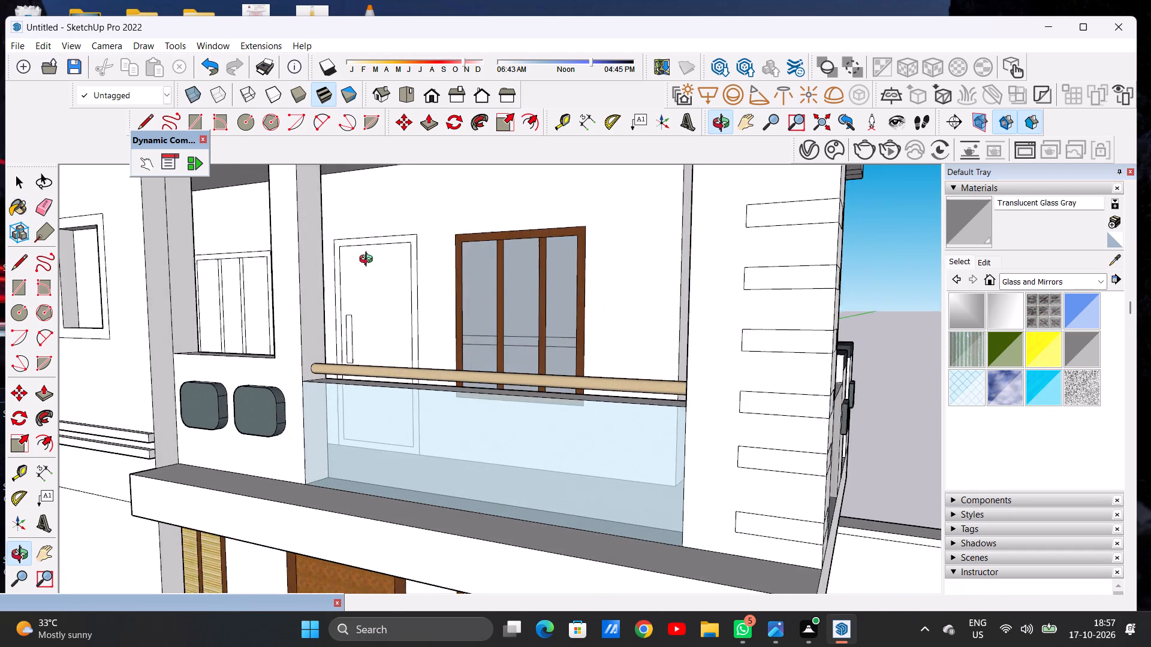
middle_click_drag(369, 261, 374, 279)
scroll(393, 282, "up", 3)
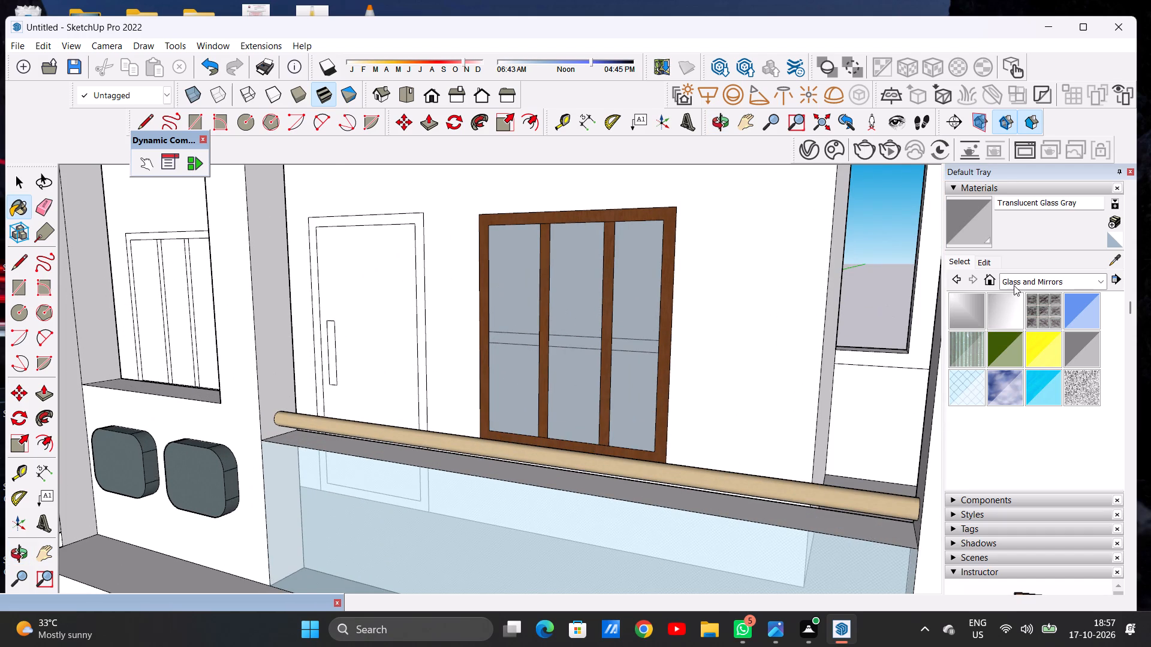
left_click(1016, 283)
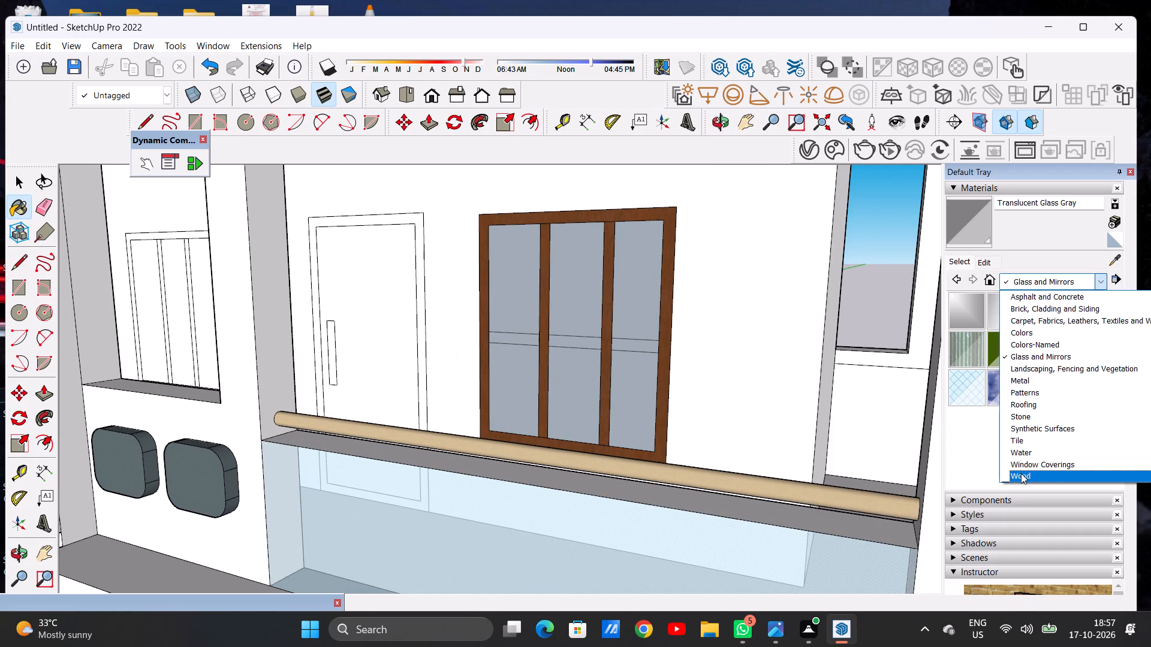
left_click(1021, 473)
left_click(1046, 349)
scroll(341, 269, "up", 2)
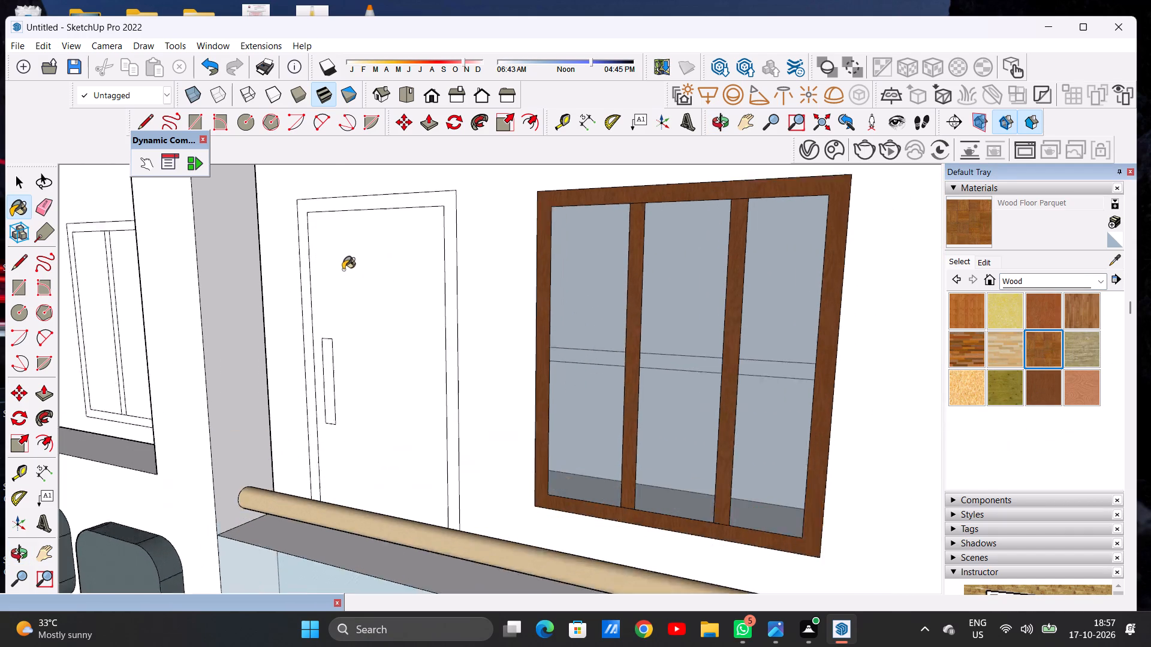
scroll(343, 270, "up", 2)
left_click(393, 274)
Paint the frame around the balcony door with Wood Cherry Original from the Wood collection.
scroll(402, 320, "up", 6)
scroll(409, 323, "down", 9)
scroll(1031, 434, "up", 6)
scroll(1036, 418, "down", 1)
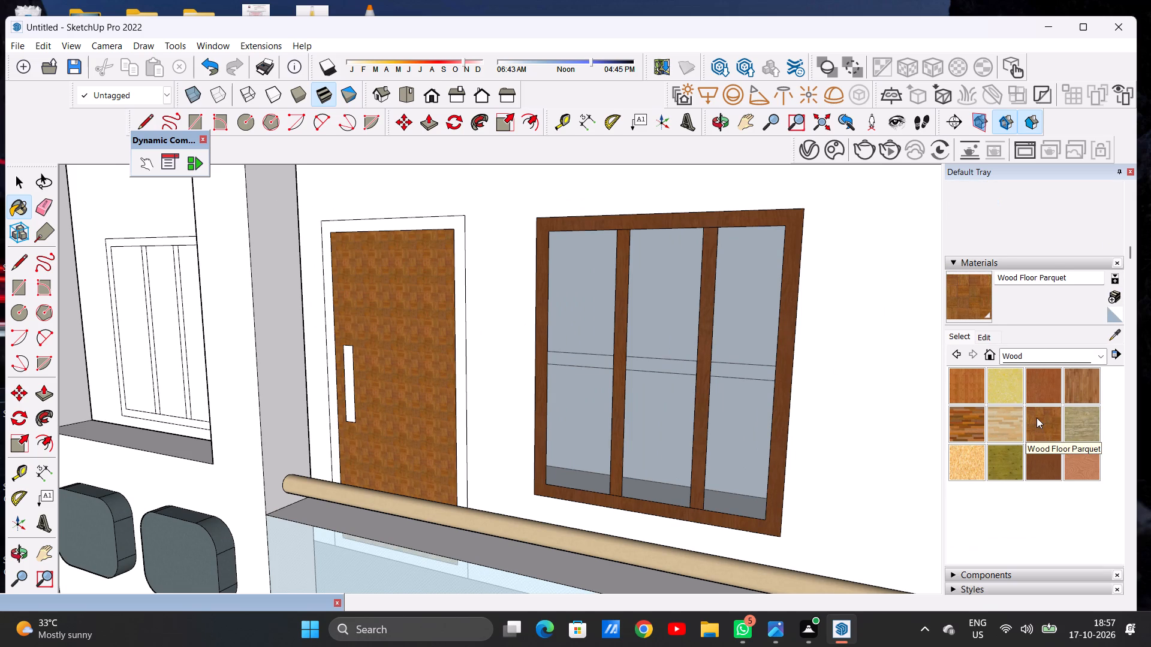
left_click(1040, 383)
scroll(381, 225, "up", 5)
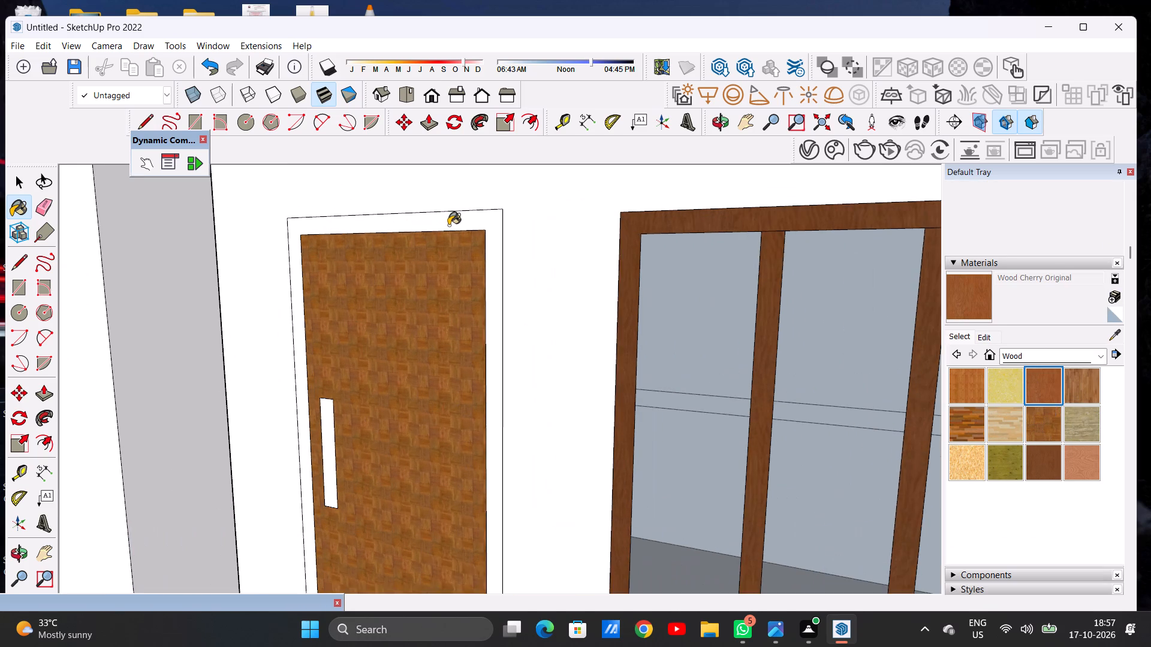
scroll(448, 225, "up", 2)
left_click(454, 220)
scroll(460, 227, "down", 5)
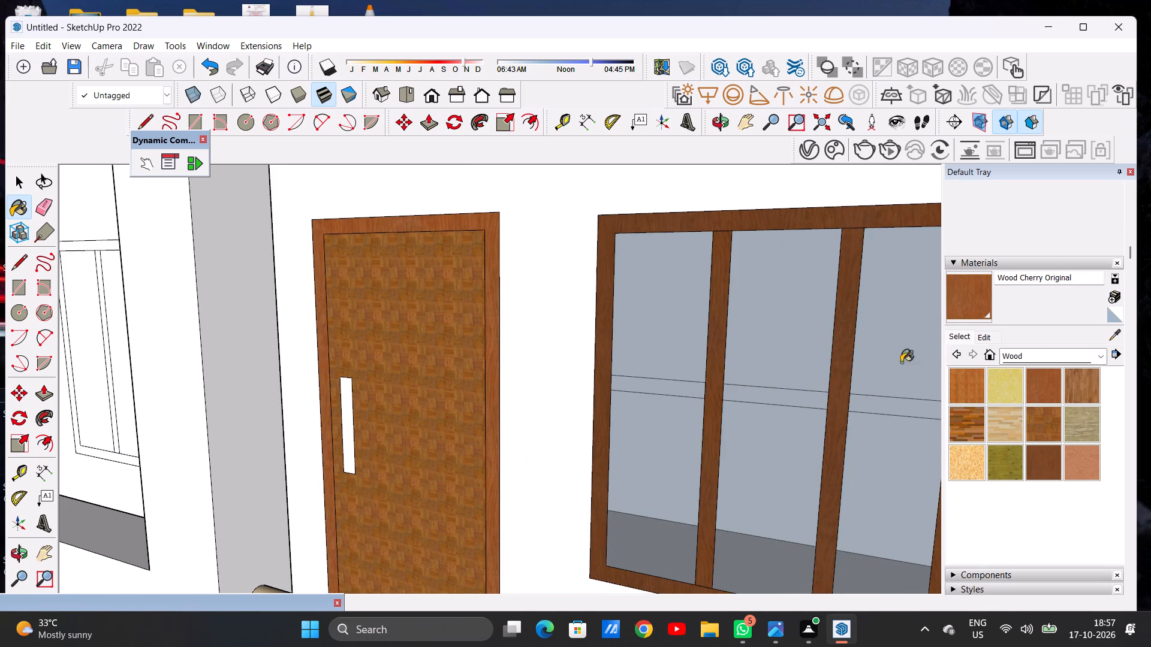
Paint the balcony door's vertical handle with Wood Floor Light.
left_click(998, 416)
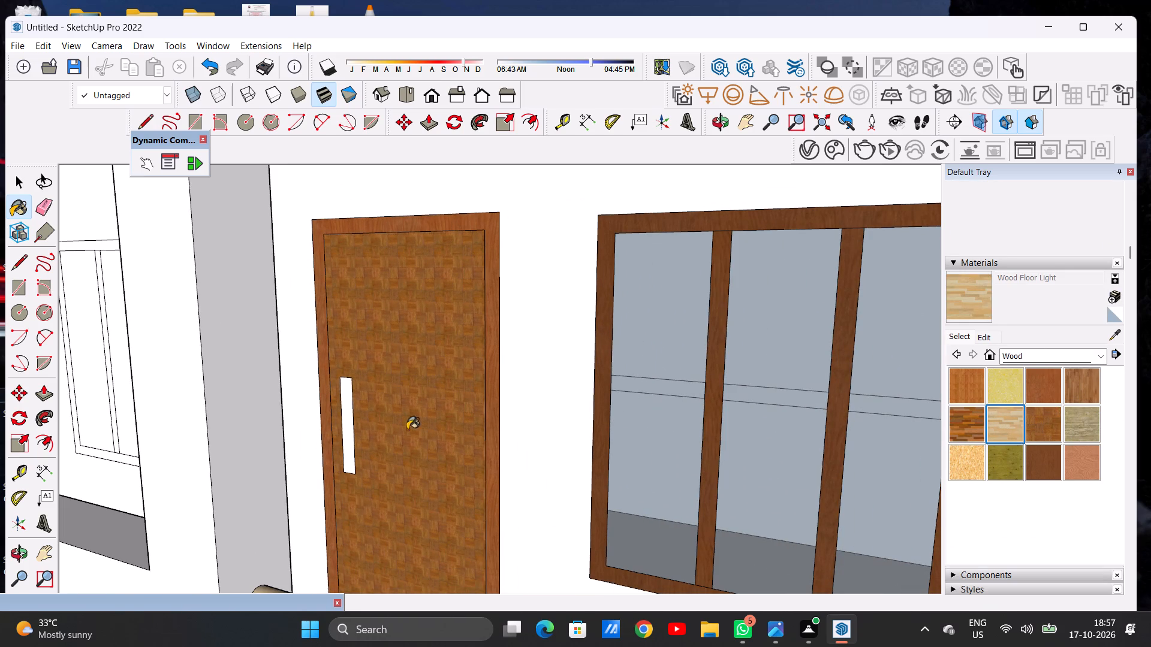
scroll(387, 434, "up", 10)
left_click(310, 403)
scroll(471, 376, "down", 11)
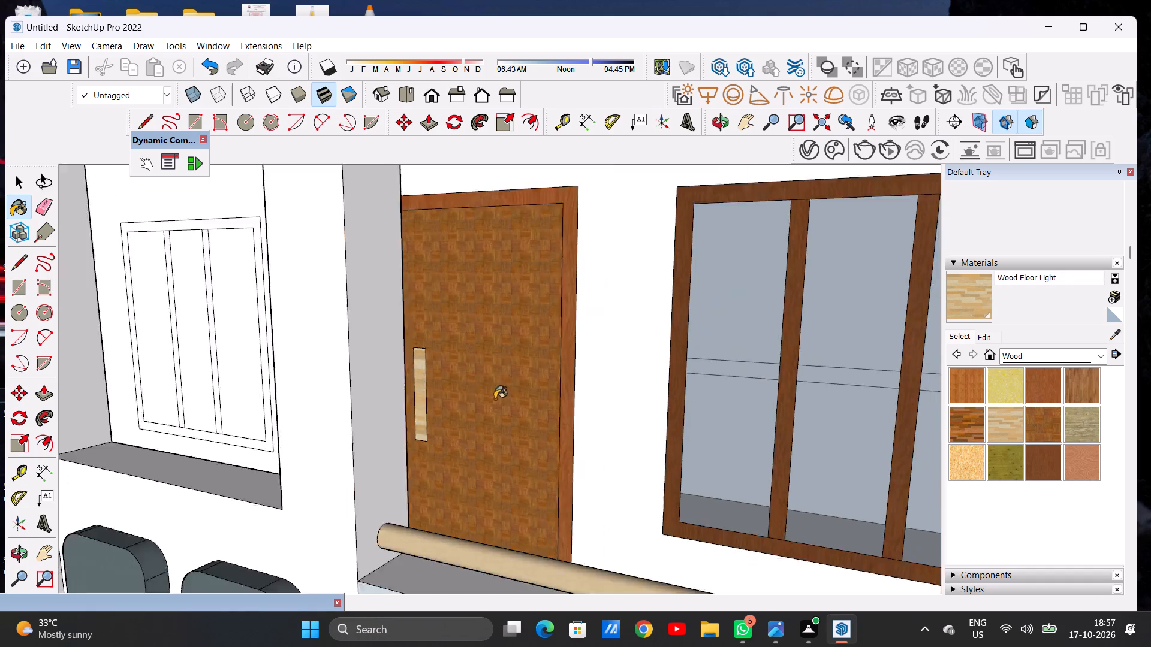
Paint the outer frame of the unpainted three-pane window beside the balcony door with Wood Veneer 02.
scroll(495, 399, "down", 12)
scroll(384, 340, "up", 6)
middle_click_drag(390, 352, 339, 349)
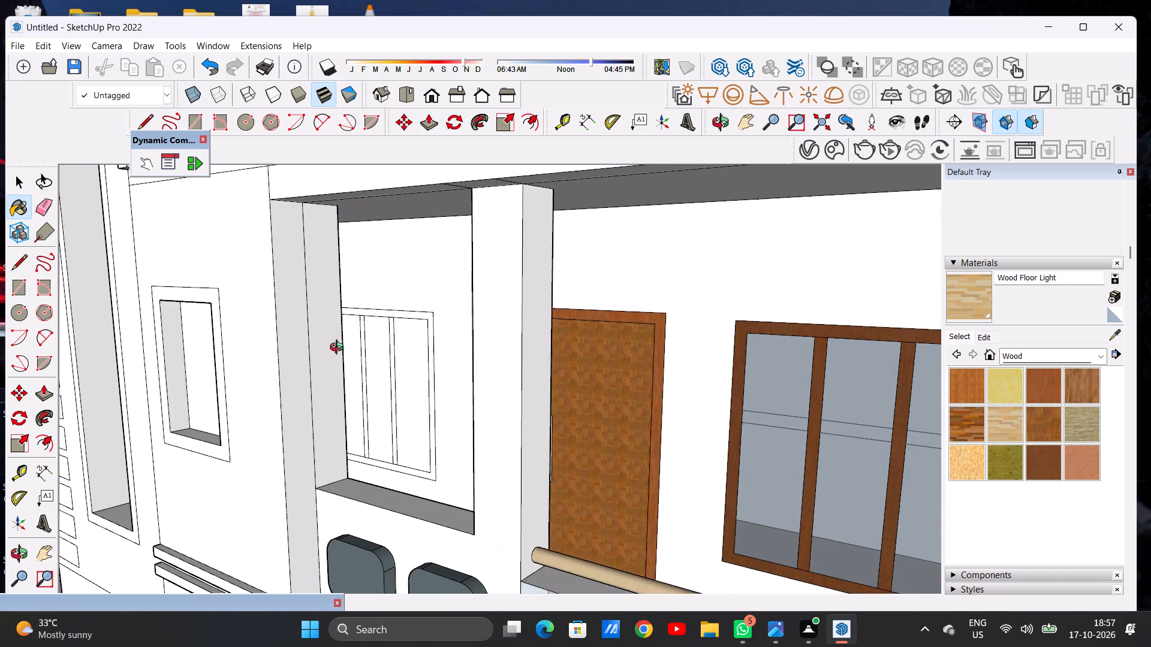
middle_click_drag(339, 349, 330, 348)
scroll(390, 355, "up", 4)
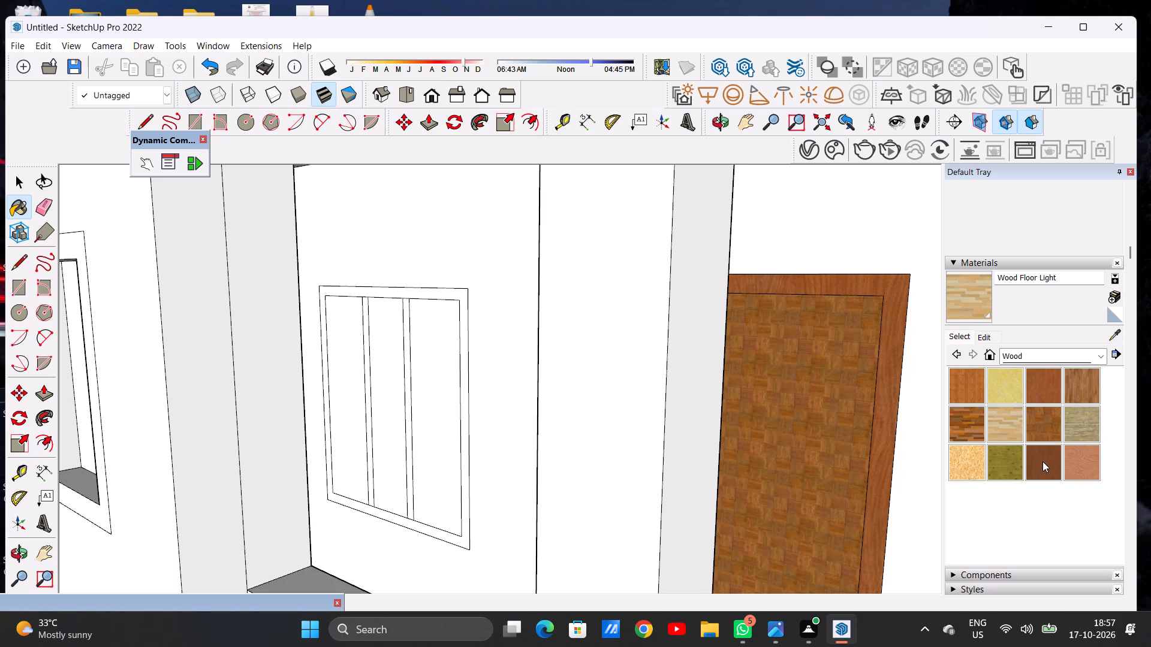
left_click(1072, 460)
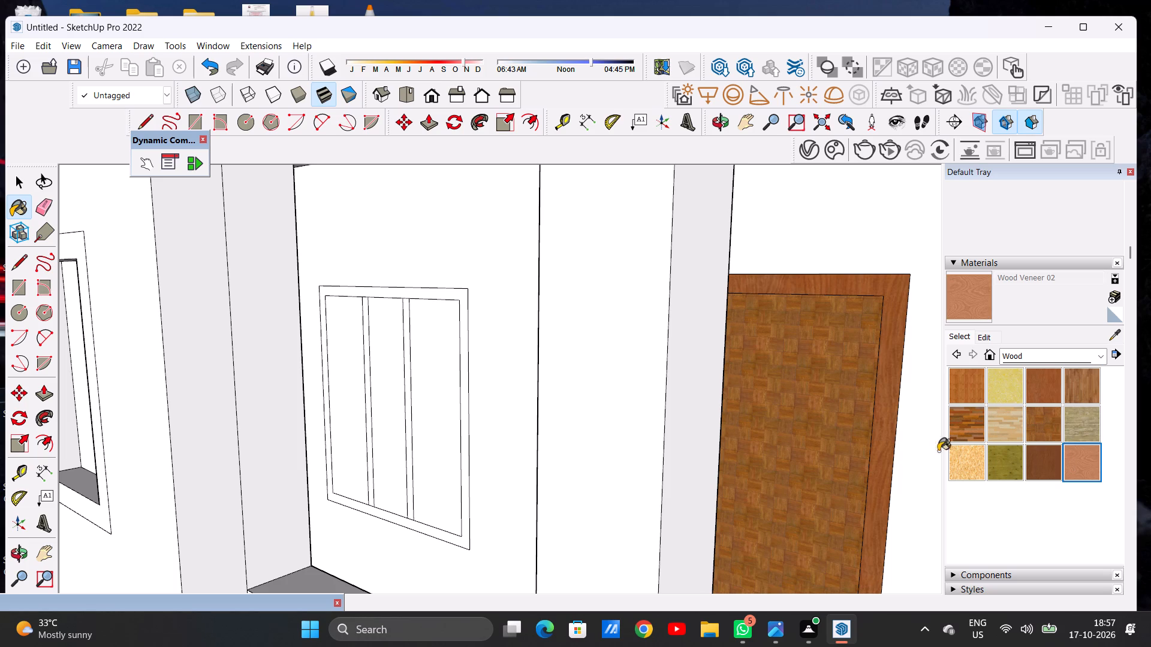
scroll(433, 298, "up", 4)
left_click(451, 293)
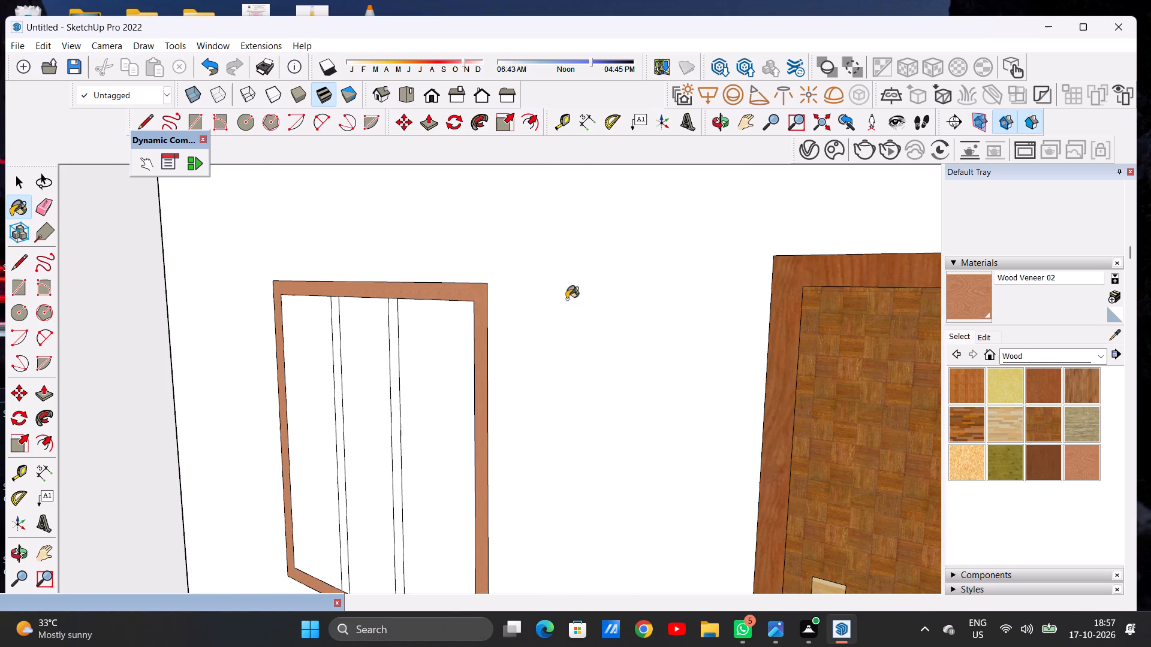
Darken the colour of the Wood Veneer 02 material used on the window frame.
left_click(986, 336)
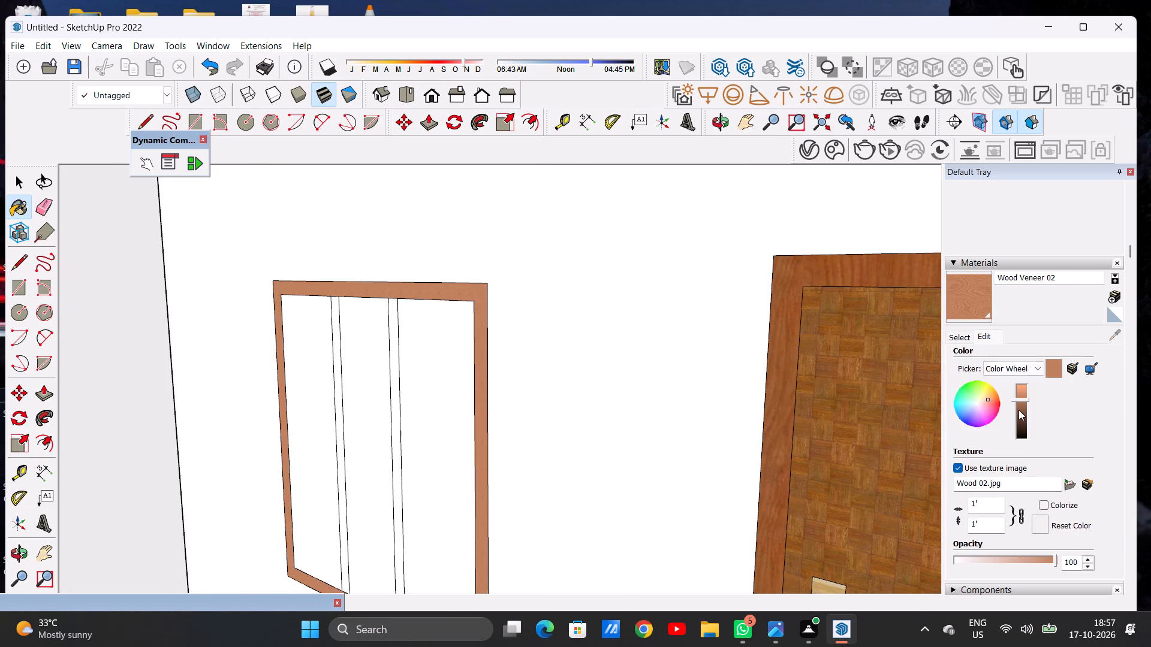
left_click(1019, 410)
Paint the two vertical mullions of this window with the darkened Wood Veneer 02.
scroll(329, 313, "up", 5)
left_click(336, 291)
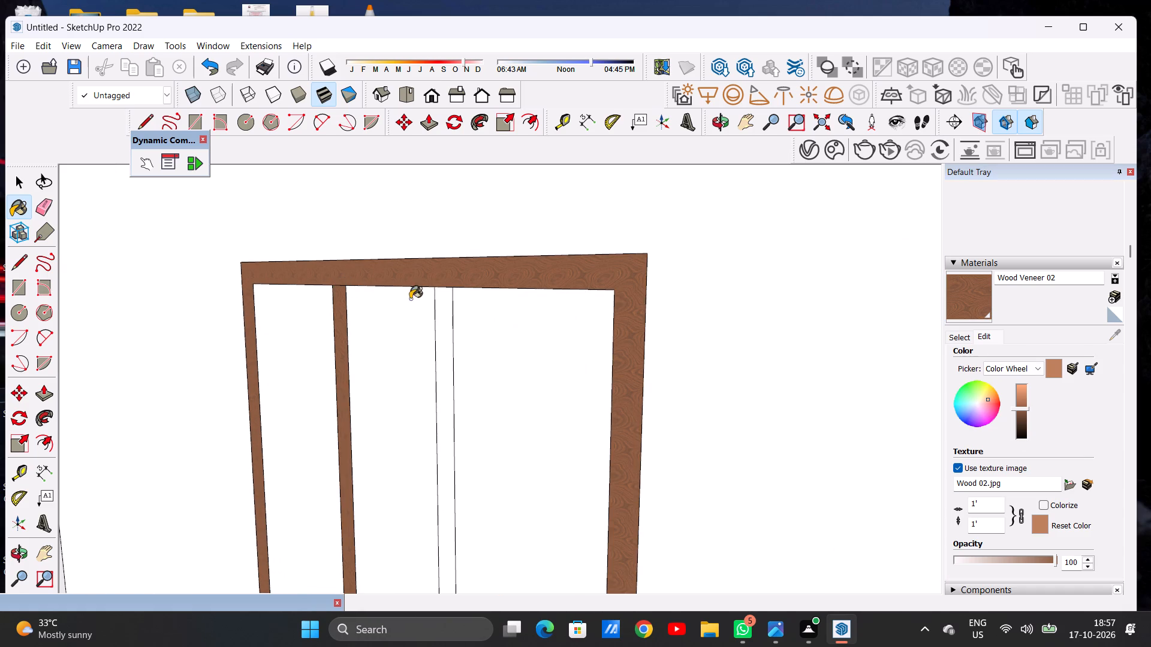
left_click(437, 300)
Paint the window's three panes with Translucent Glass Gray from the Glass and Mirrors collection.
scroll(439, 300, "down", 9)
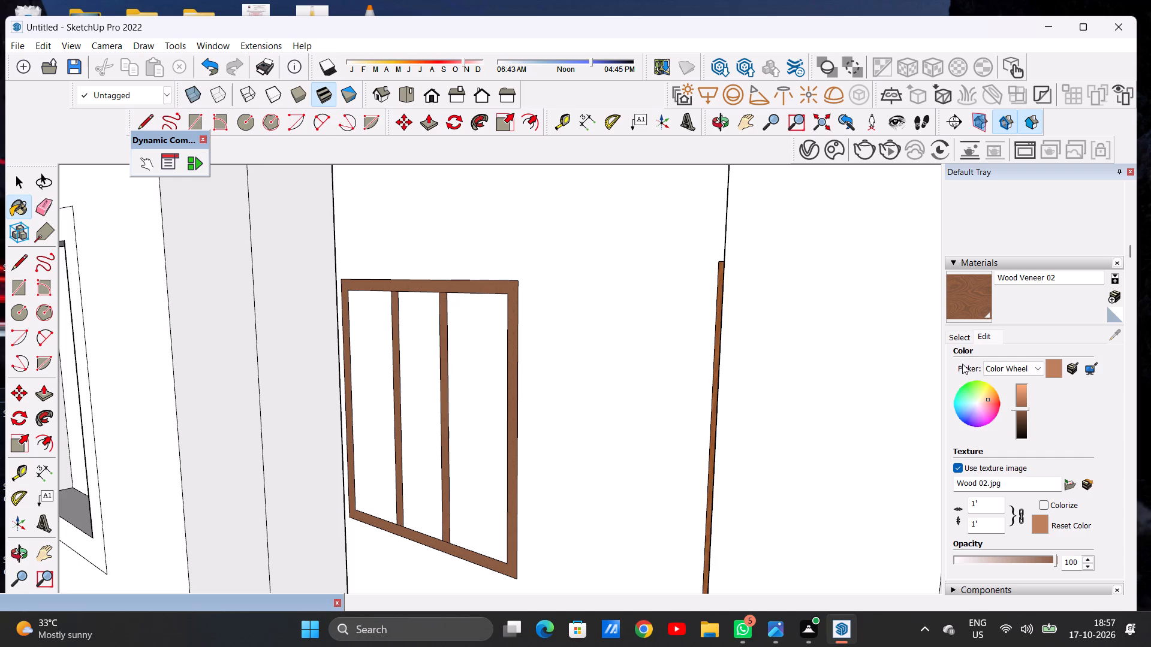
left_click(957, 343)
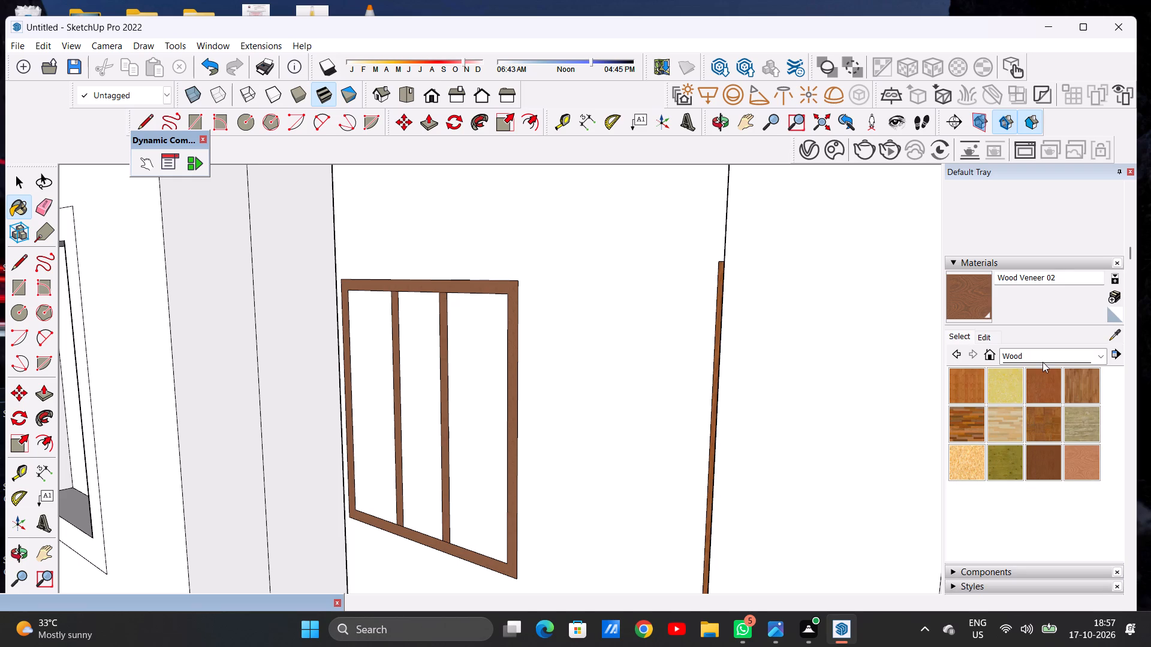
left_click(1032, 357)
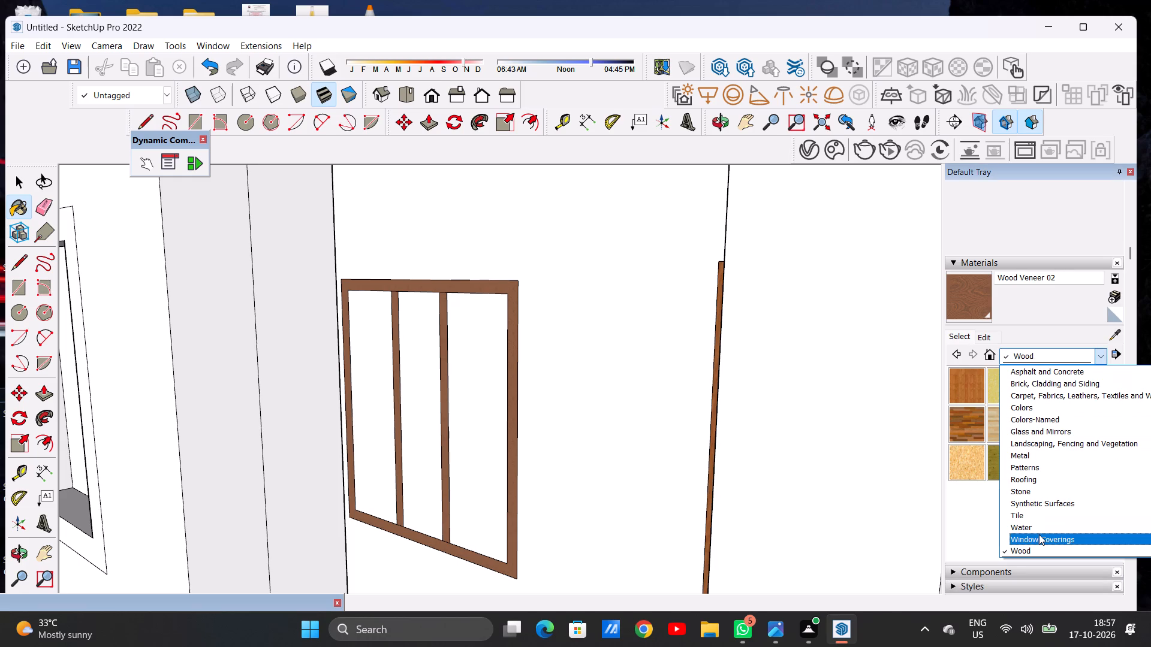
left_click(1039, 534)
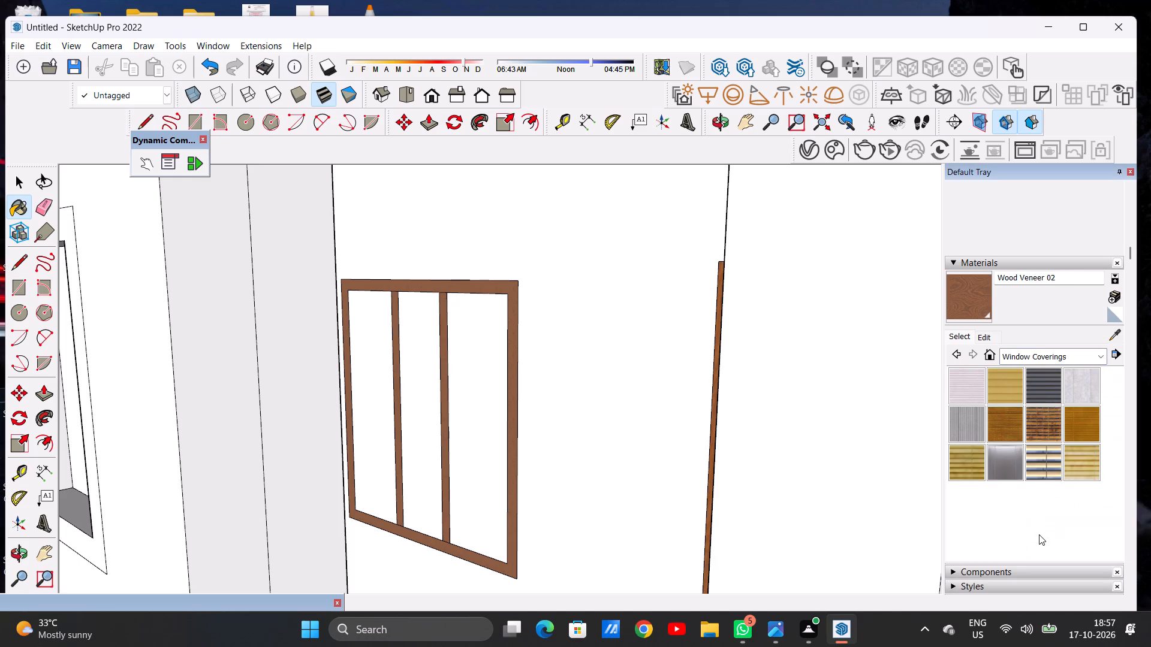
left_click(1012, 362)
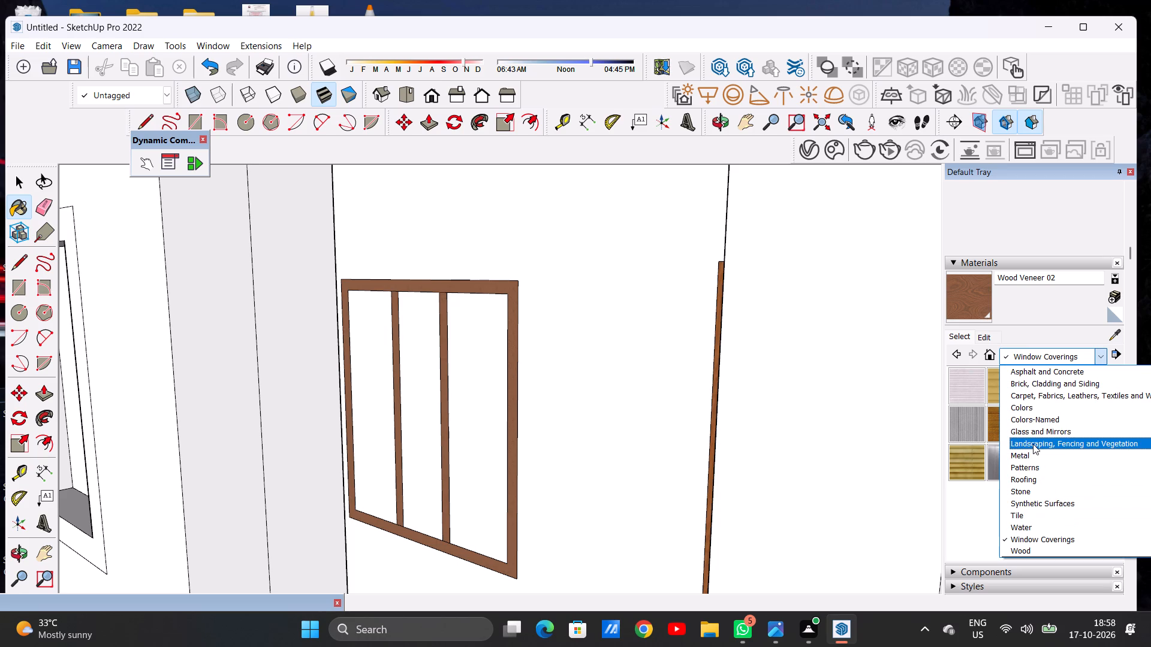
left_click(1026, 427)
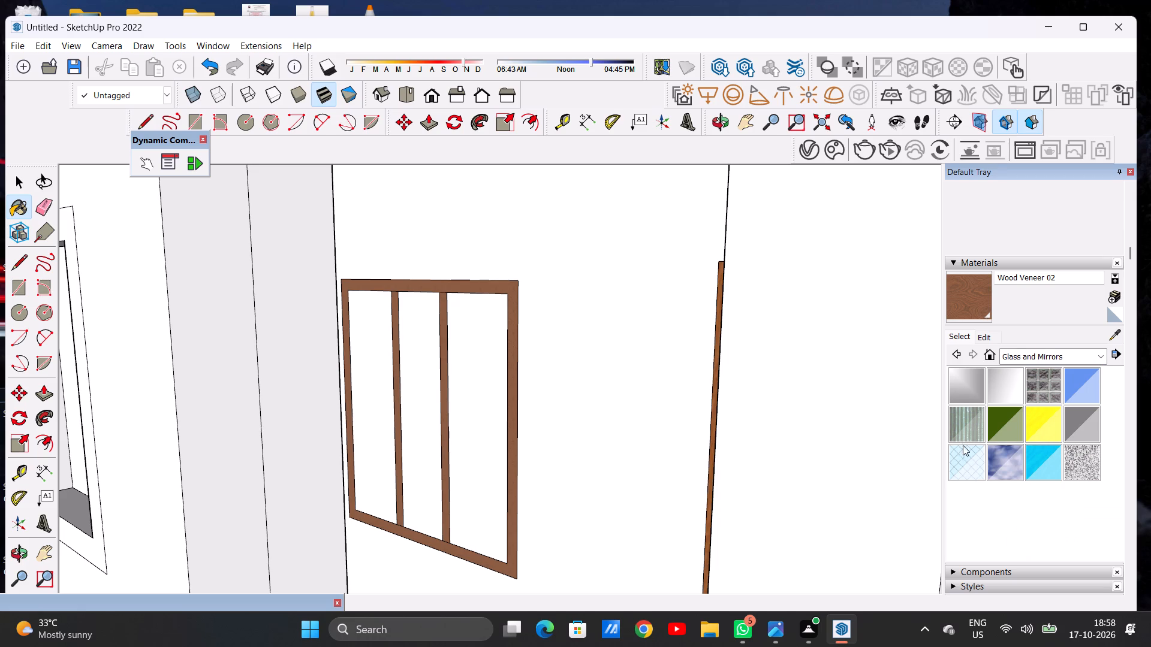
left_click(1080, 421)
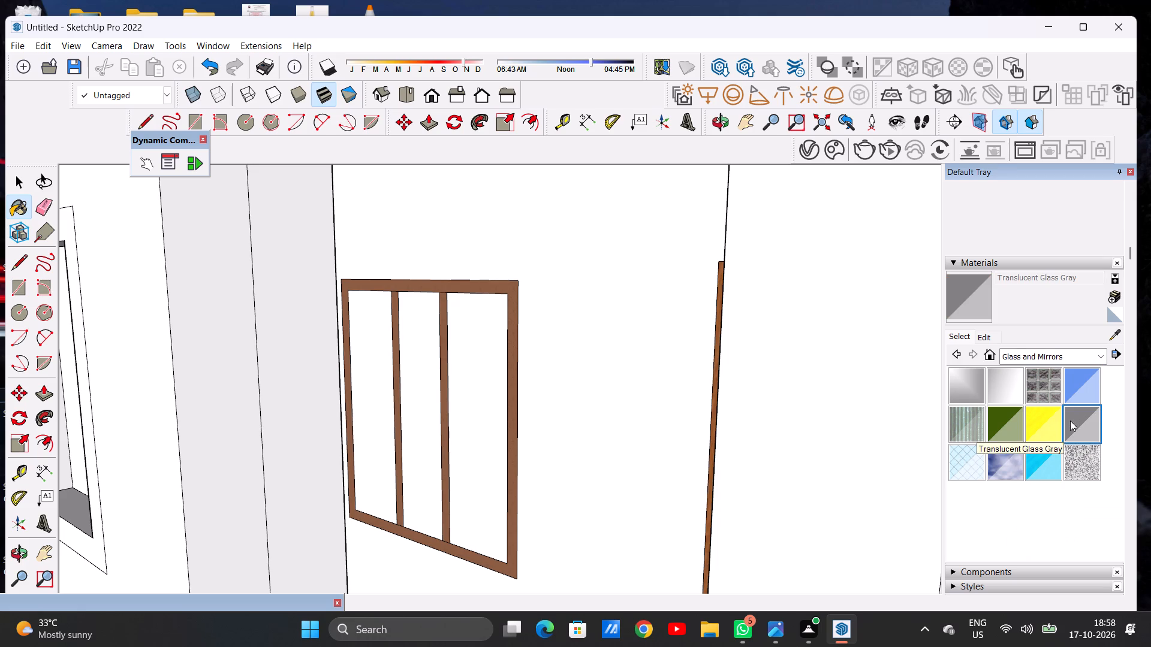
scroll(363, 358, "up", 7)
left_click(390, 309)
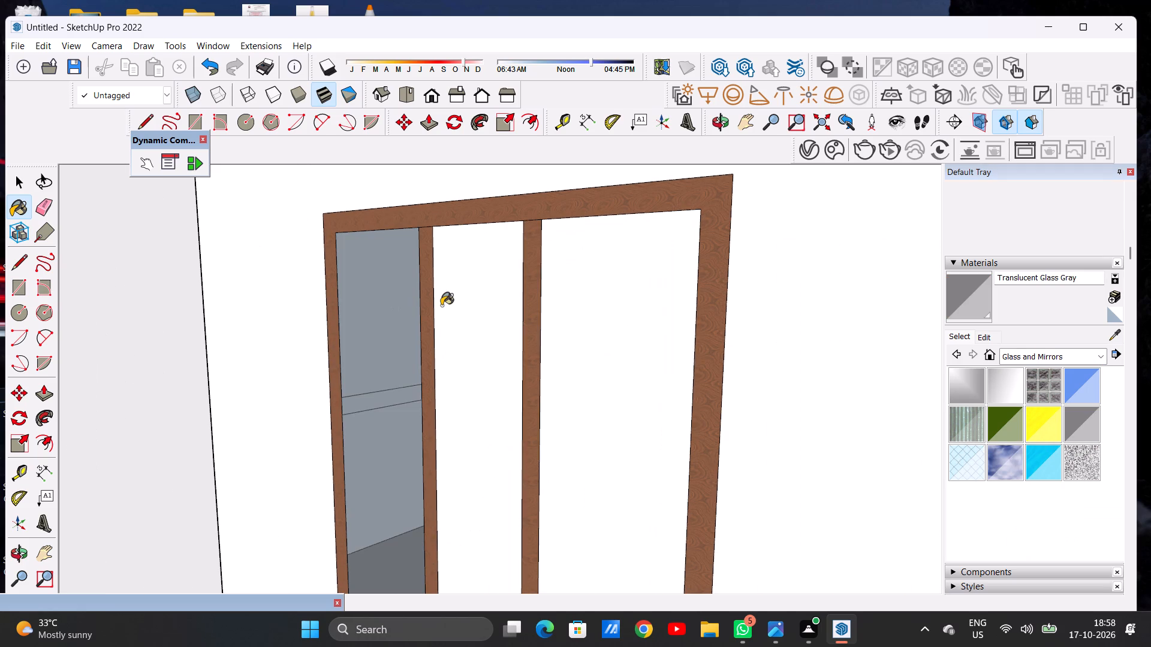
left_click(462, 306)
left_click(614, 331)
Examine the whole house exterior from several angles to review the materials applied on both floors.
scroll(502, 365, "down", 20)
scroll(502, 365, "down", 1)
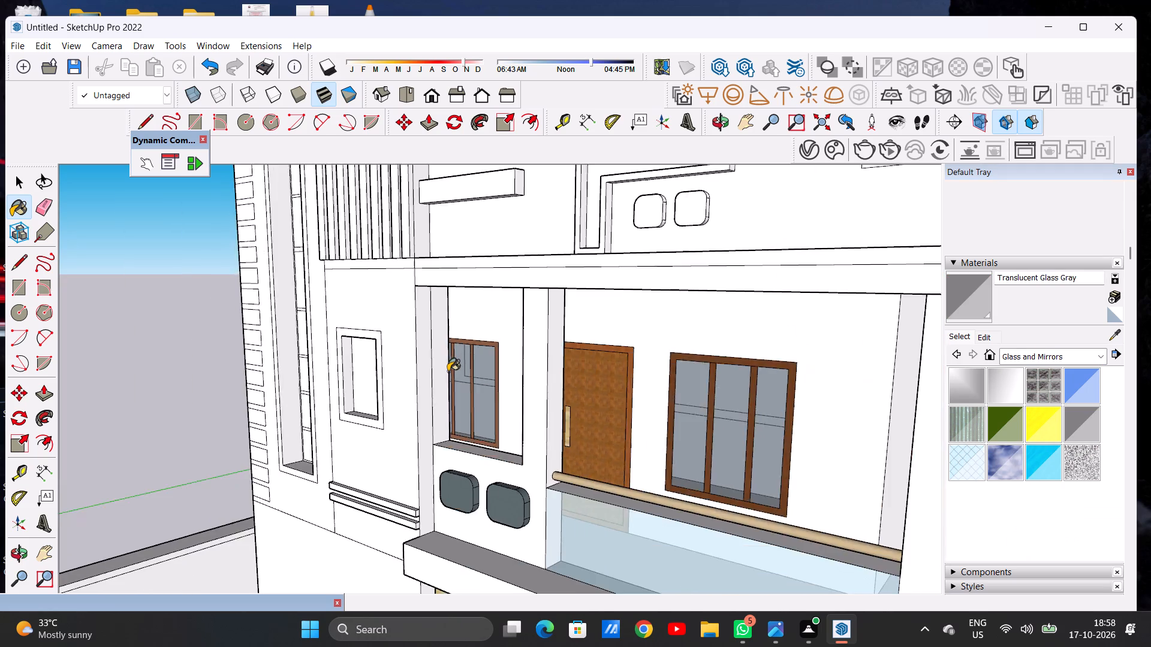
scroll(448, 371, "down", 5)
middle_click_drag(481, 402, 616, 400)
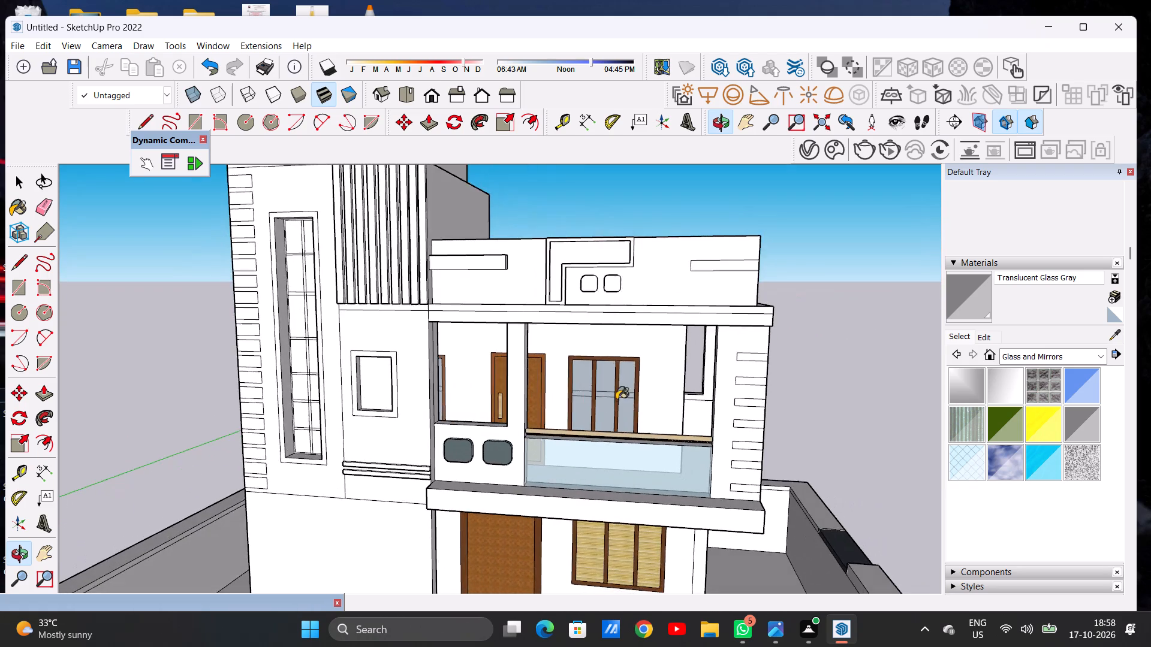
scroll(537, 396, "down", 11)
scroll(551, 419, "up", 6)
middle_click_drag(580, 395, 318, 365)
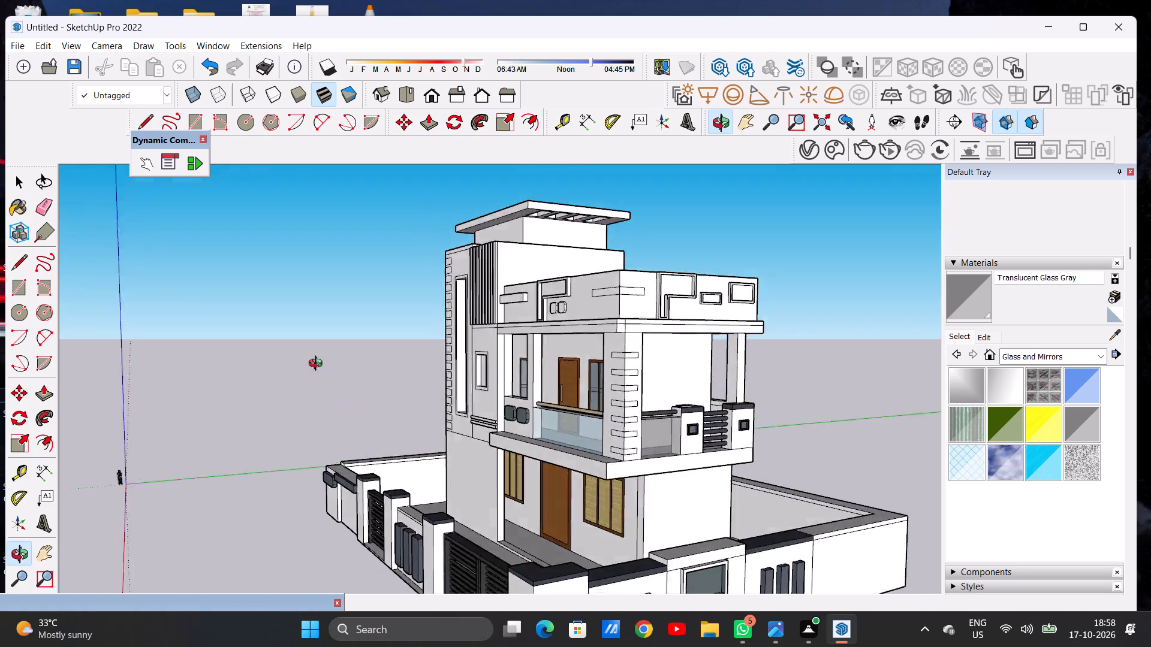
middle_click_drag(318, 365, 502, 382)
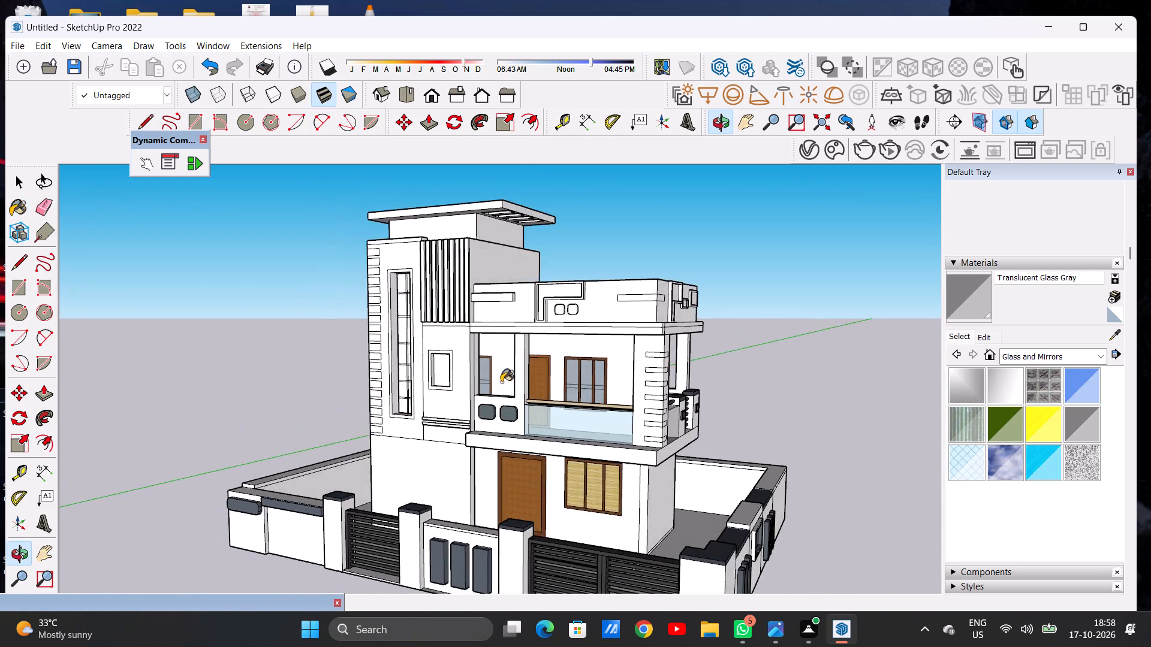
scroll(541, 388, "up", 5)
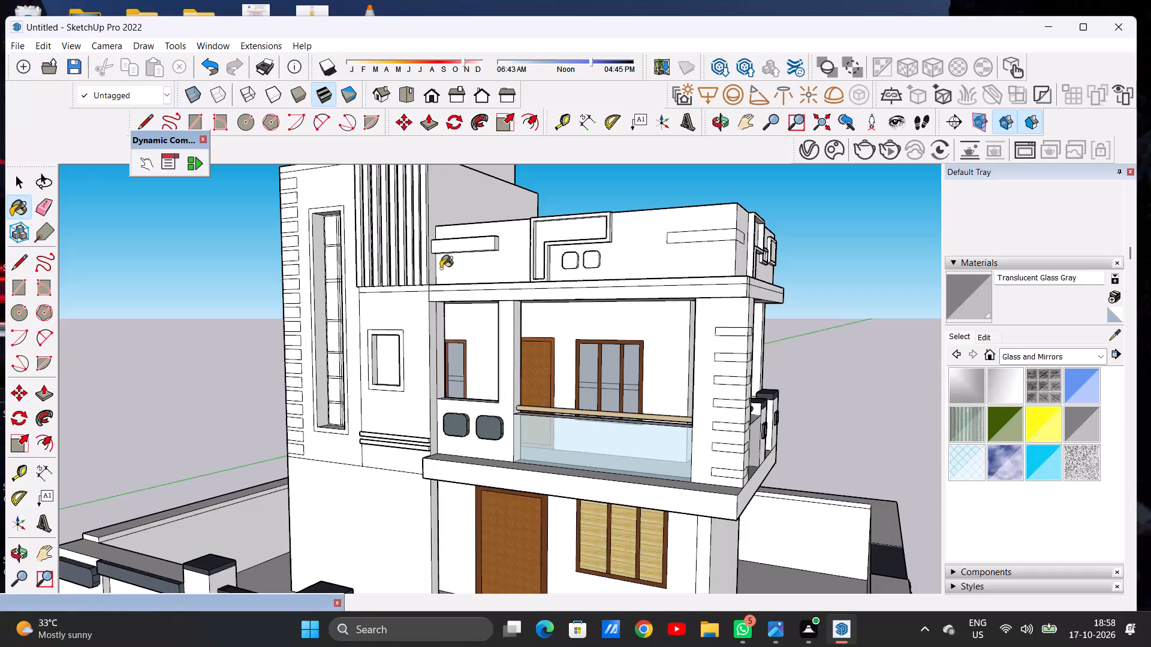
scroll(439, 322, "down", 12)
scroll(445, 323, "up", 7)
key("space")
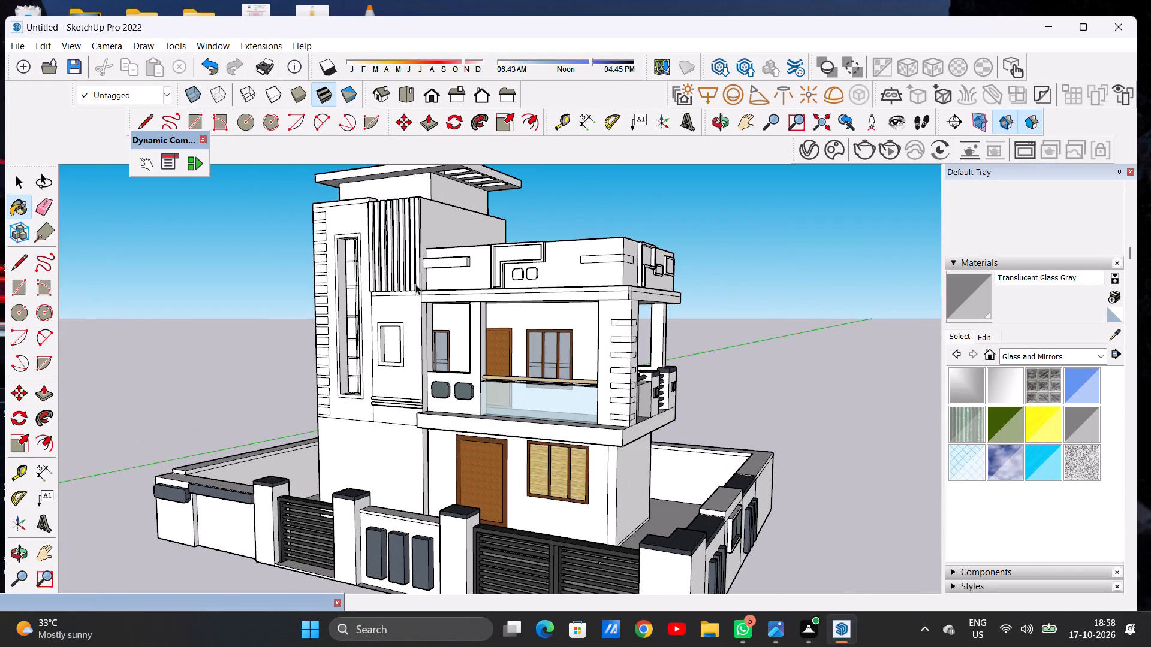
scroll(415, 284, "down", 12)
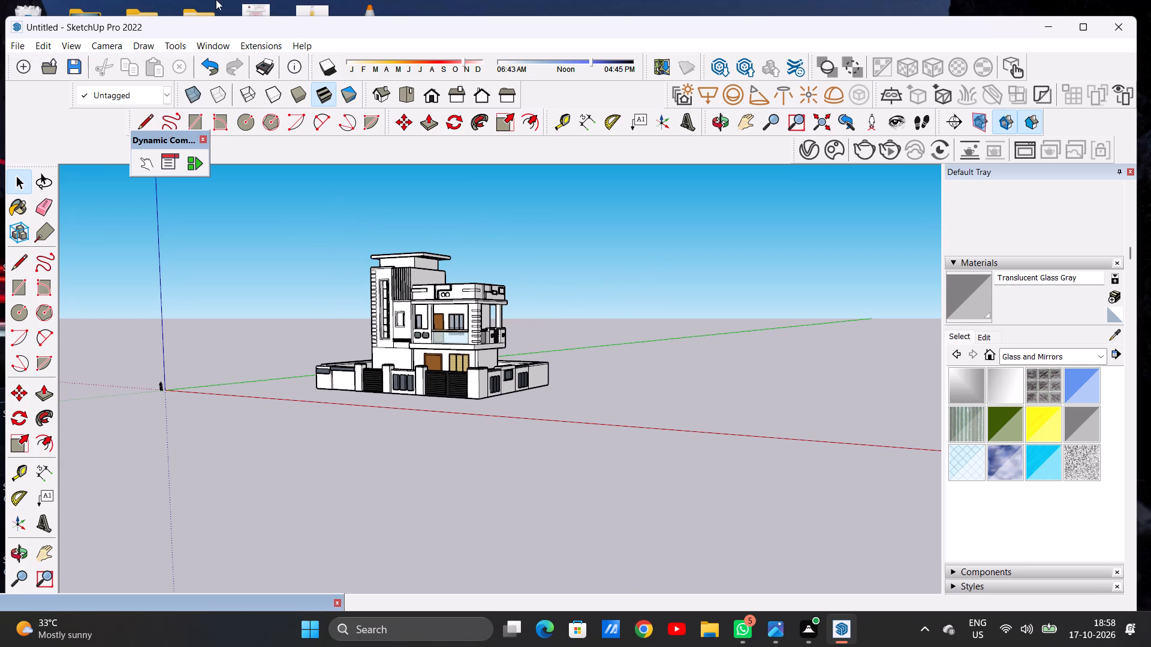
scroll(466, 298, "up", 2)
scroll(442, 302, "down", 1)
scroll(425, 303, "up", 7)
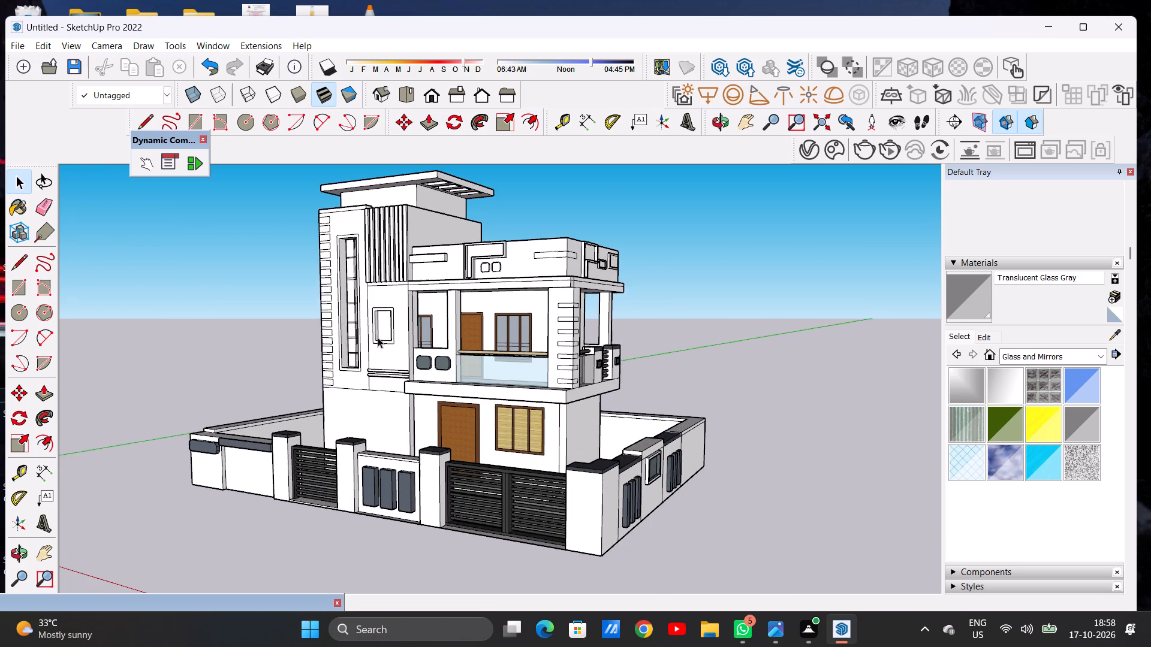
Paint the back face of the rectangular upper-floor niche beside the balcony with Formica Speckled Grey from the Synthetic Surfaces collection.
middle_click_drag(367, 326, 460, 333)
scroll(375, 340, "up", 9)
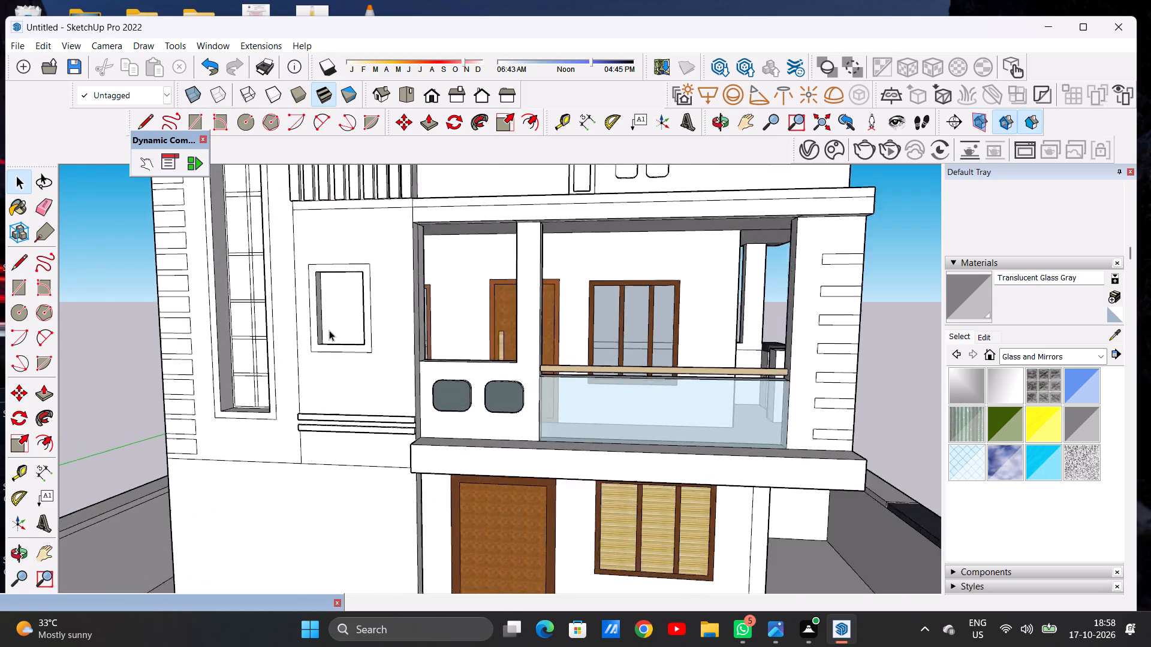
scroll(329, 330, "up", 4)
middle_click_drag(340, 329, 391, 337)
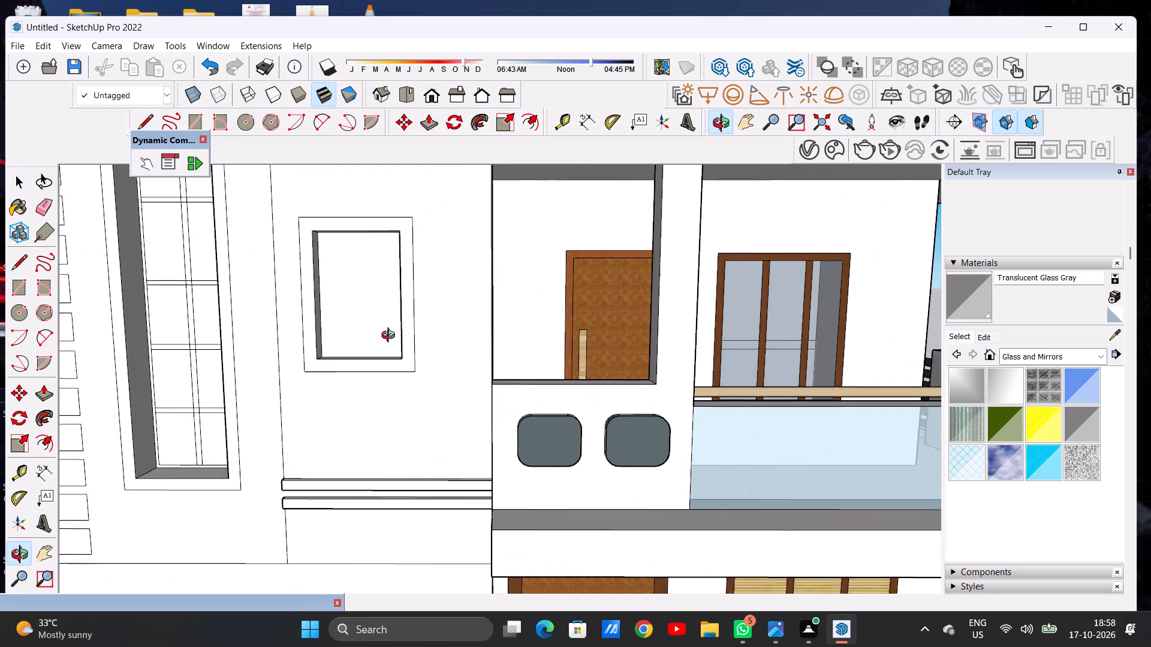
middle_click_drag(391, 337, 403, 337)
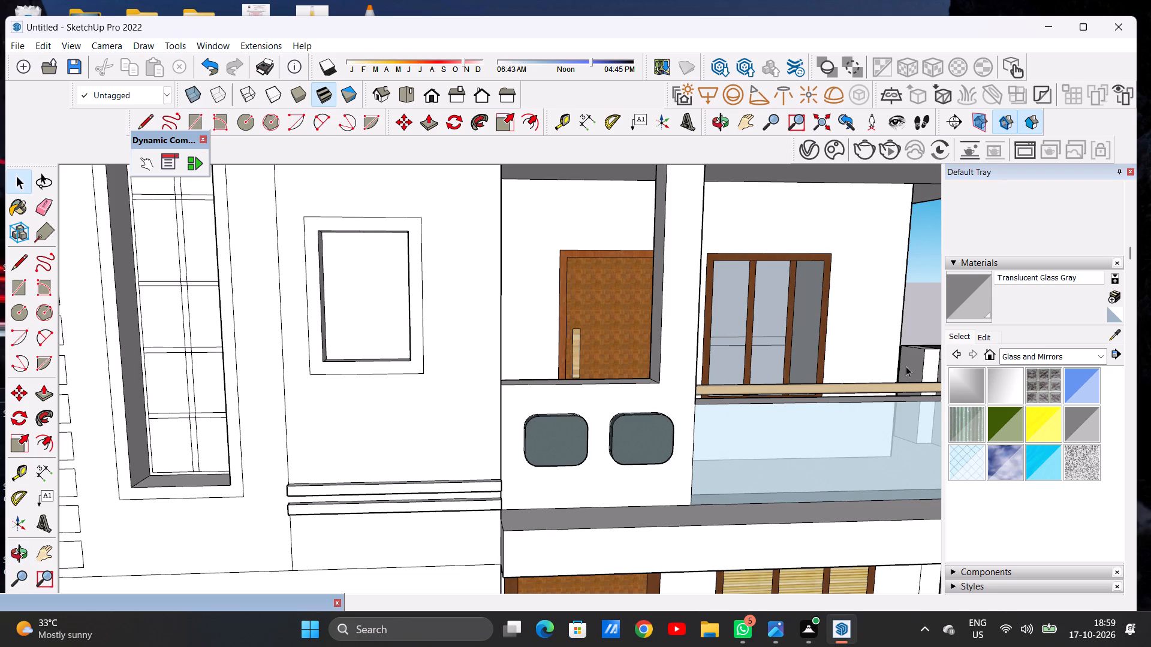
left_click(1011, 355)
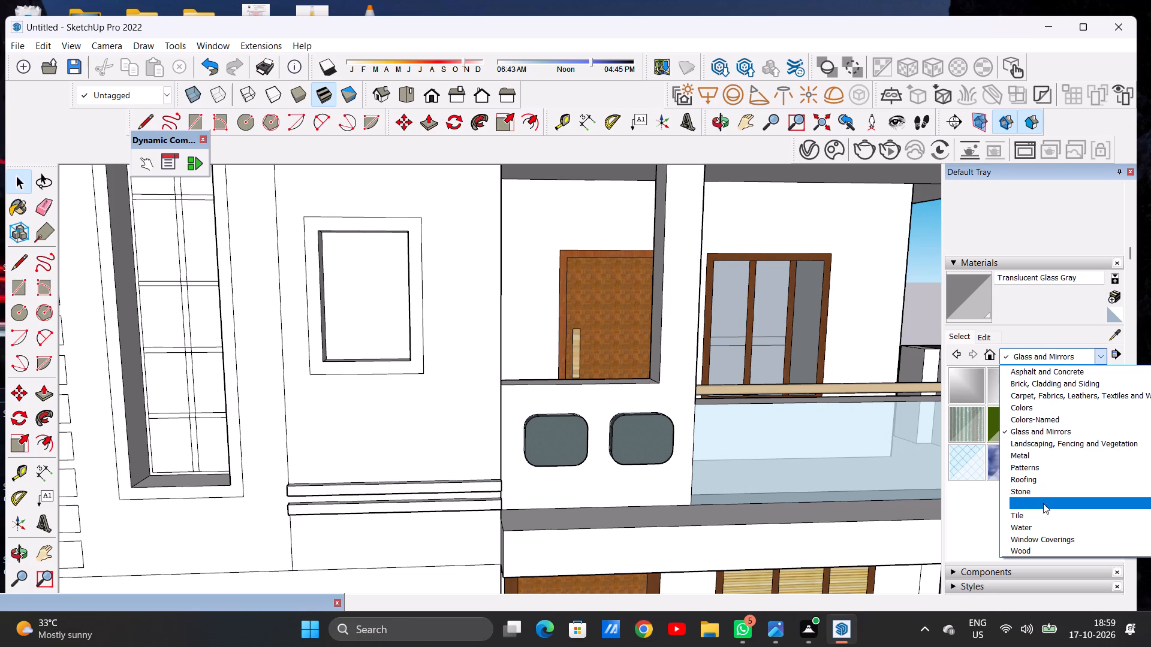
left_click(1043, 503)
left_click(1009, 431)
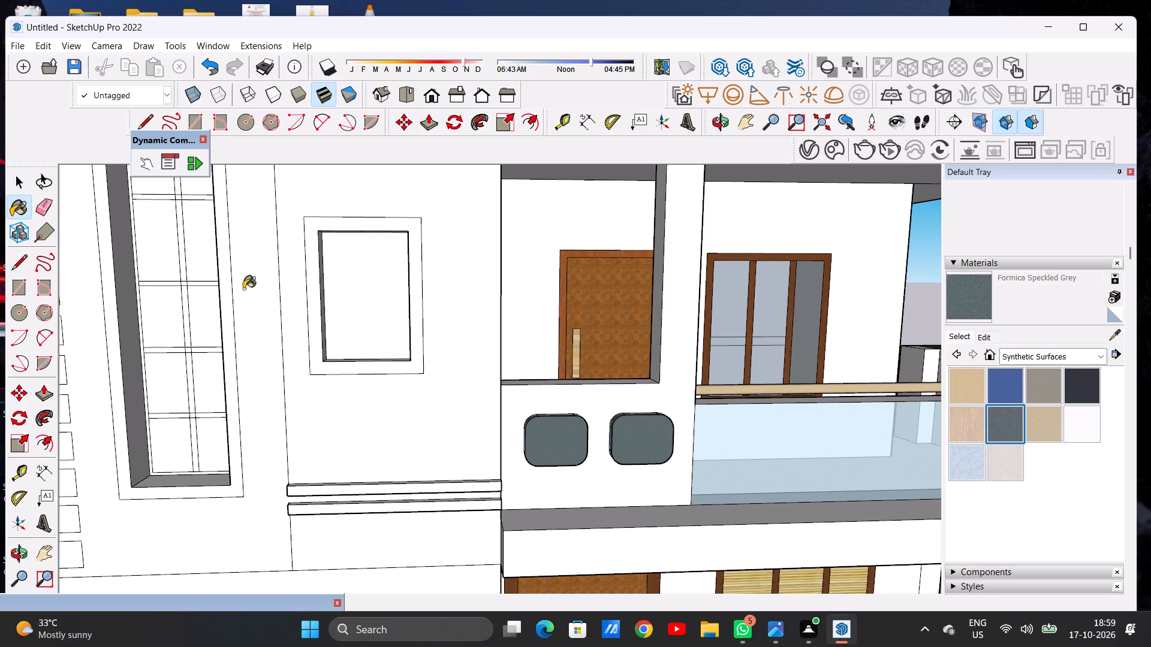
scroll(306, 286, "up", 5)
left_click(384, 288)
scroll(376, 276, "down", 4)
Paint the niche's inner side face and bottom ledge with the same Formica Speckled Grey.
middle_click_drag(382, 273, 275, 288)
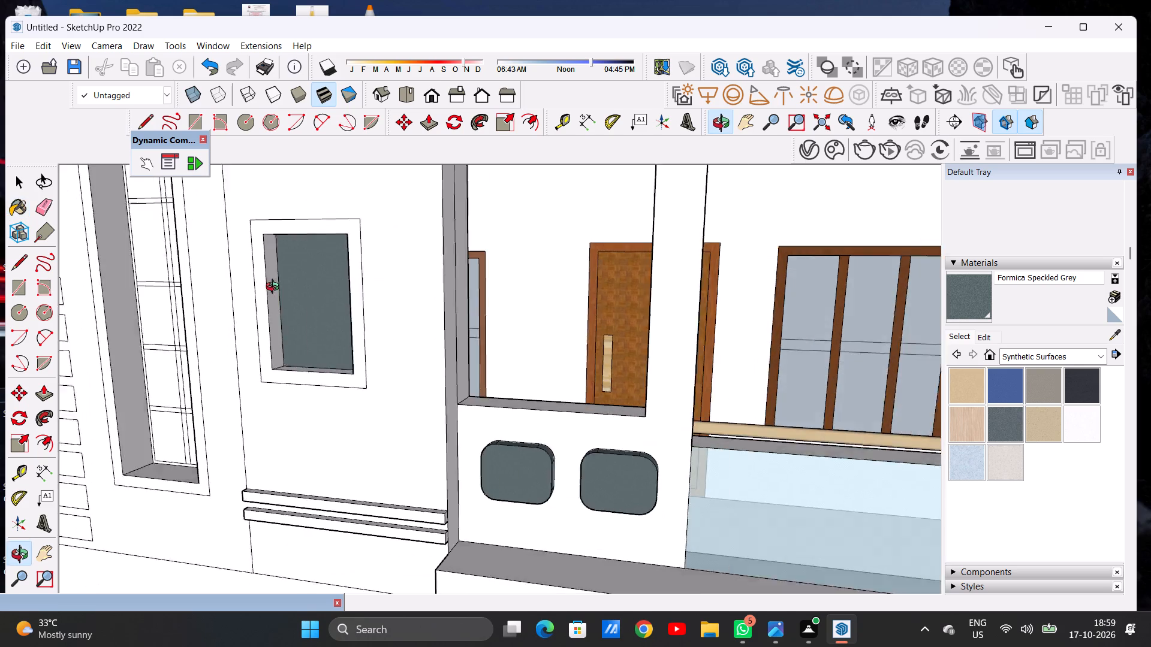
middle_click_drag(275, 288, 245, 294)
scroll(262, 258, "up", 6)
left_click(253, 262)
scroll(267, 283, "down", 6)
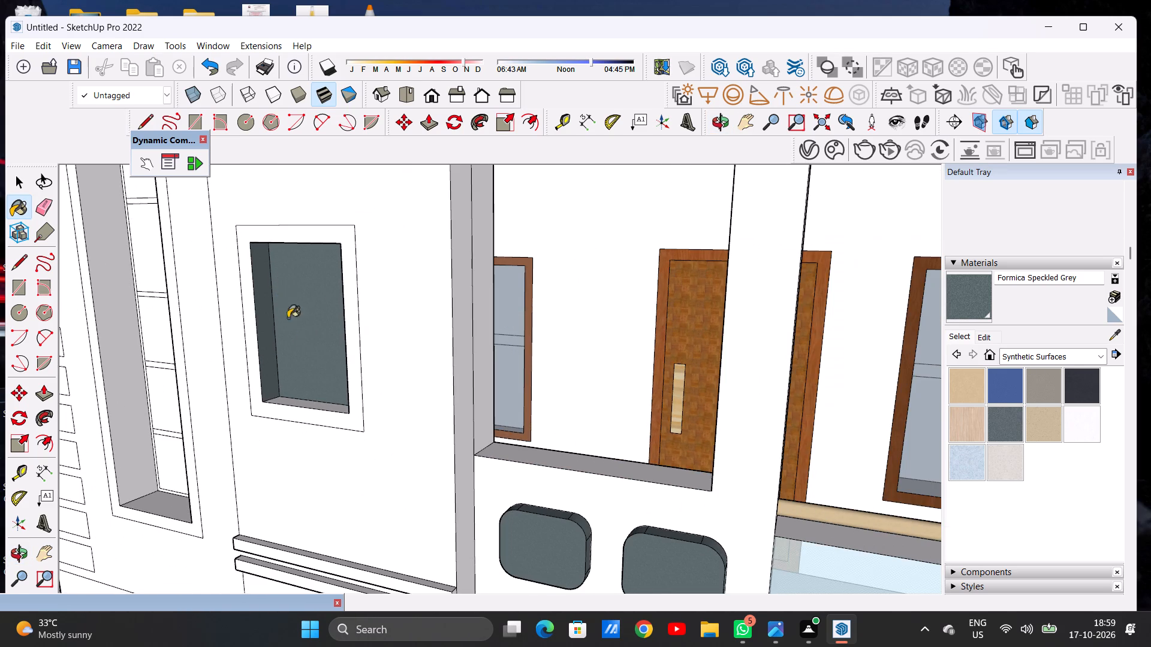
scroll(312, 369, "up", 9)
left_click(287, 389)
scroll(294, 361, "down", 7)
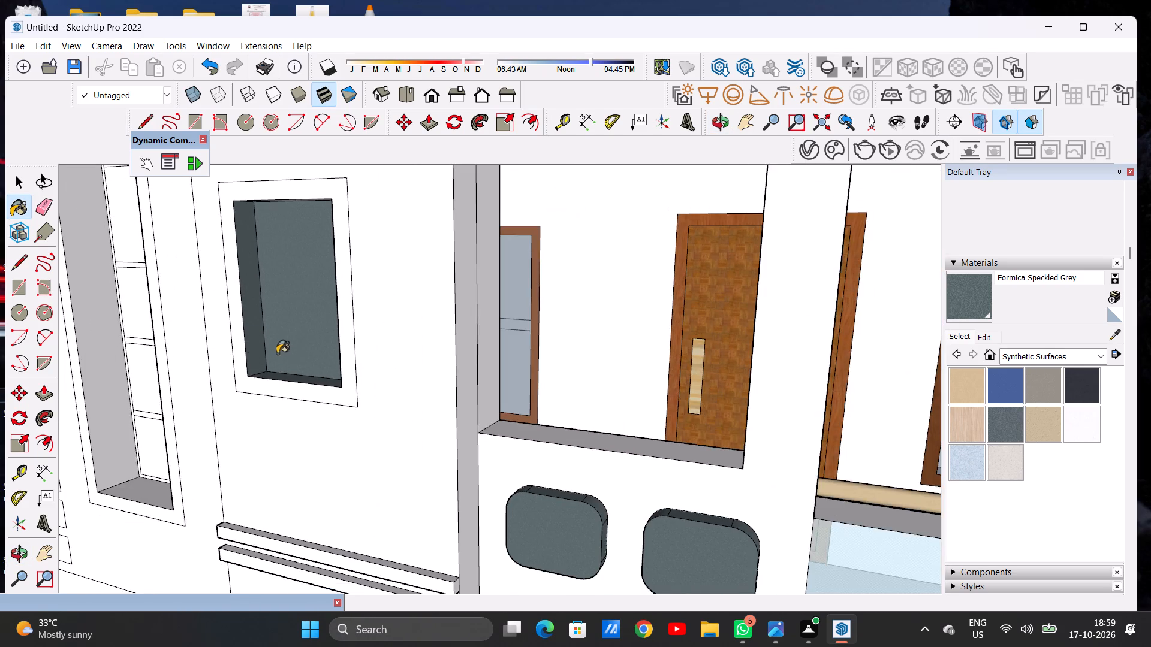
Paint the remaining side face and the top face of the rectangular upper-floor niche with Formica Speckled Grey.
middle_click_drag(242, 328, 480, 337)
scroll(441, 343, "up", 5)
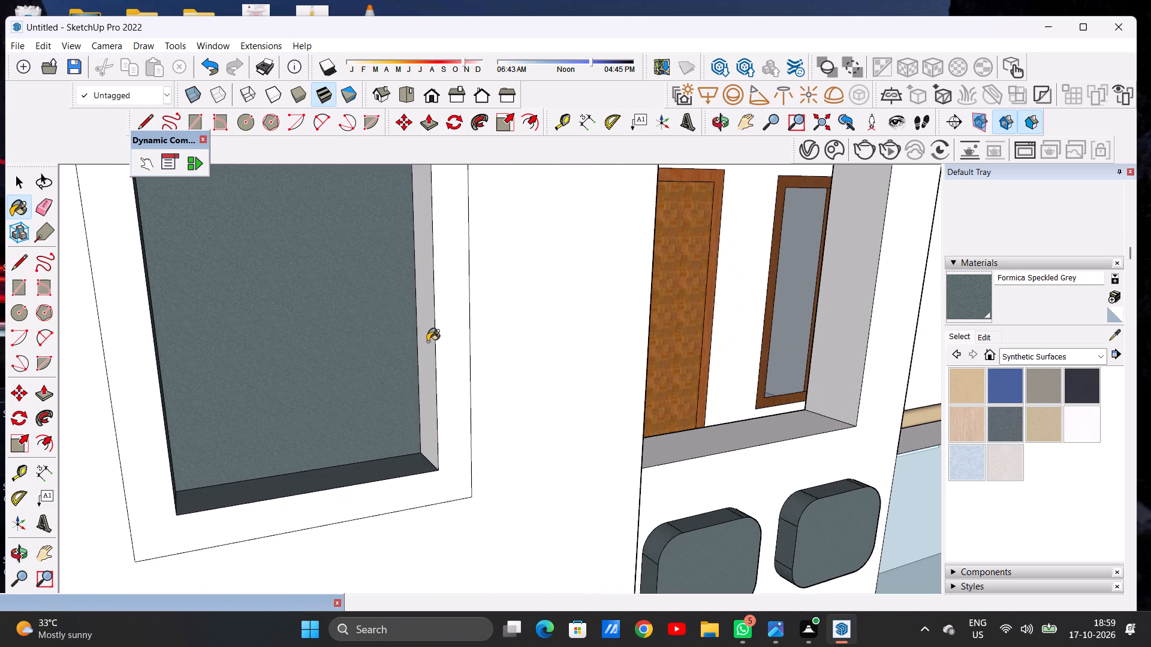
left_click(427, 341)
scroll(390, 348, "down", 7)
middle_click_drag(359, 373, 222, 248)
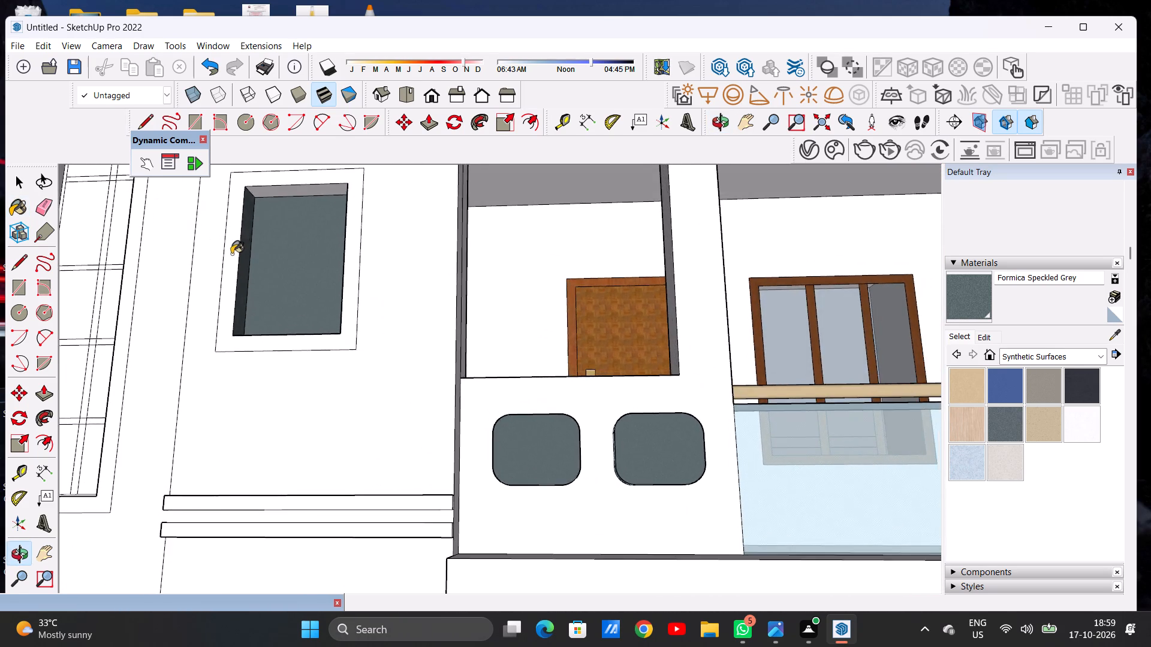
scroll(243, 219, "up", 5)
left_click(266, 182)
scroll(315, 335, "down", 6)
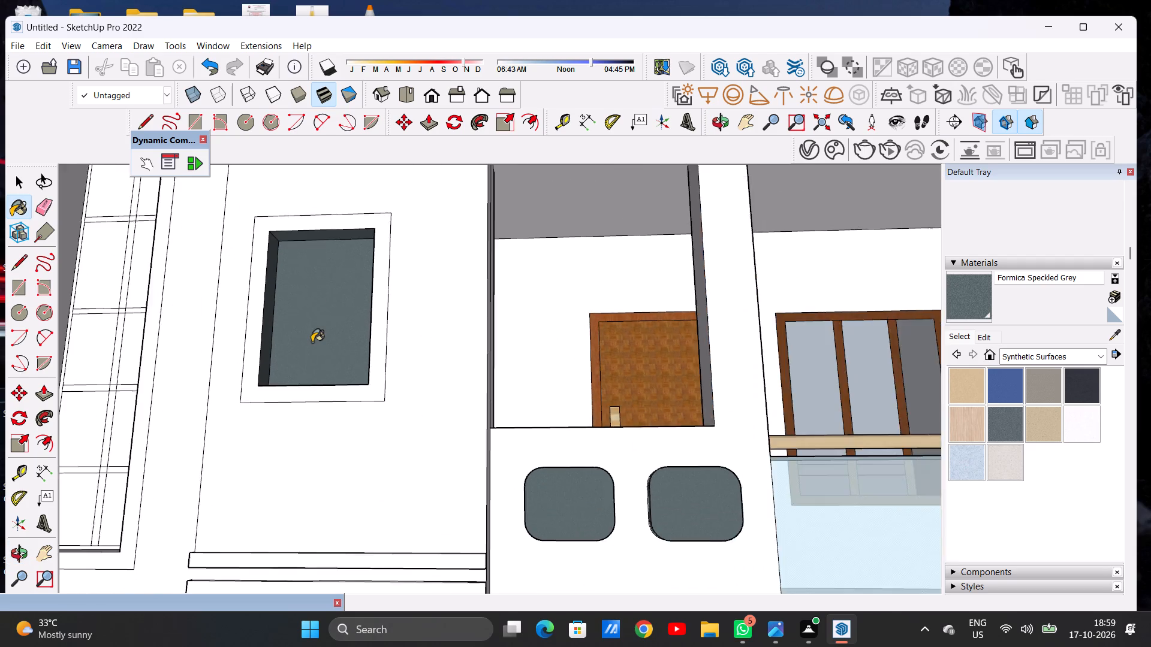
Examine the house's front elevation, from the painted niche out to the whole building and boundary wall.
scroll(312, 342, "down", 3)
middle_click(364, 436)
middle_click_drag(311, 349, 333, 443)
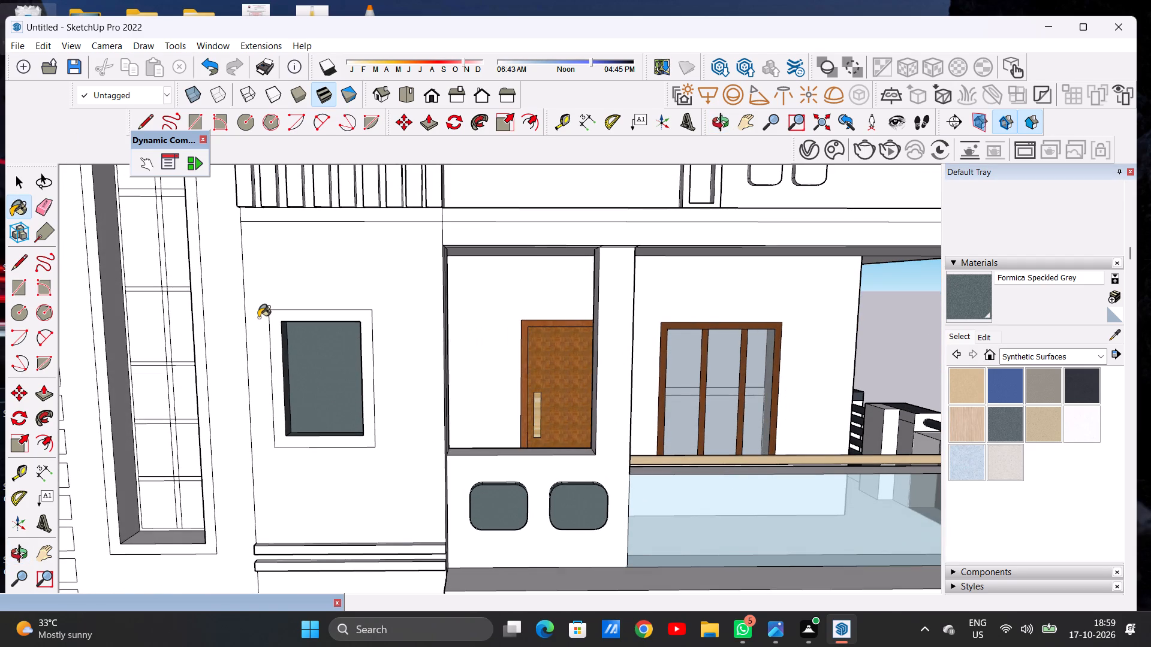
scroll(298, 402, "down", 6)
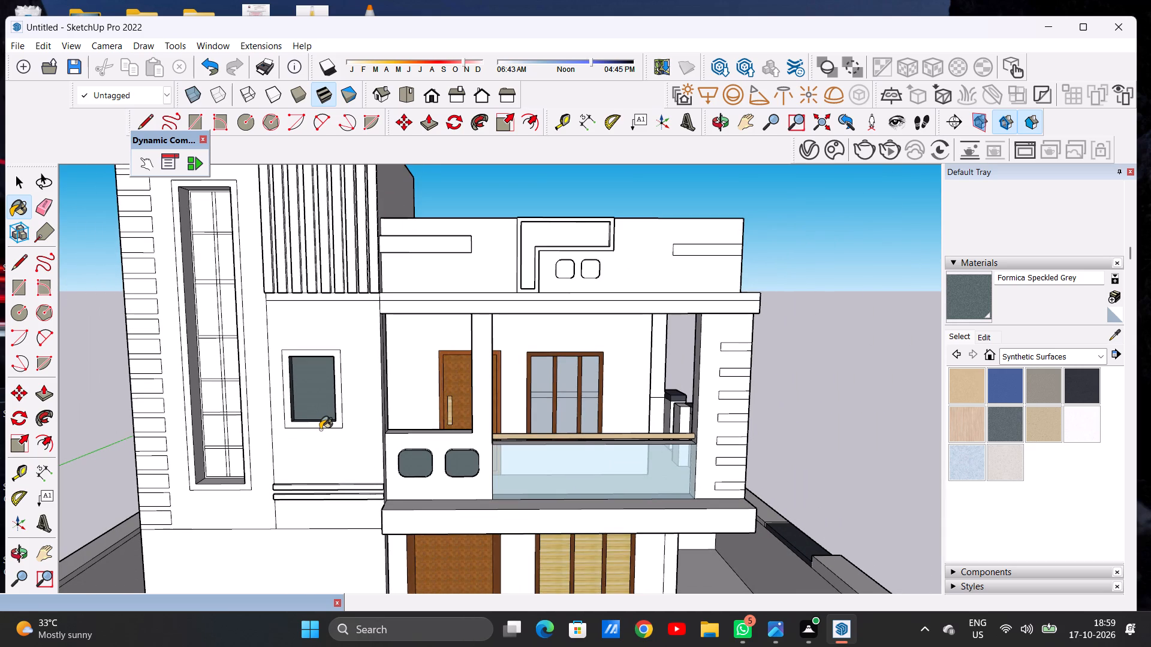
scroll(327, 453, "down", 6)
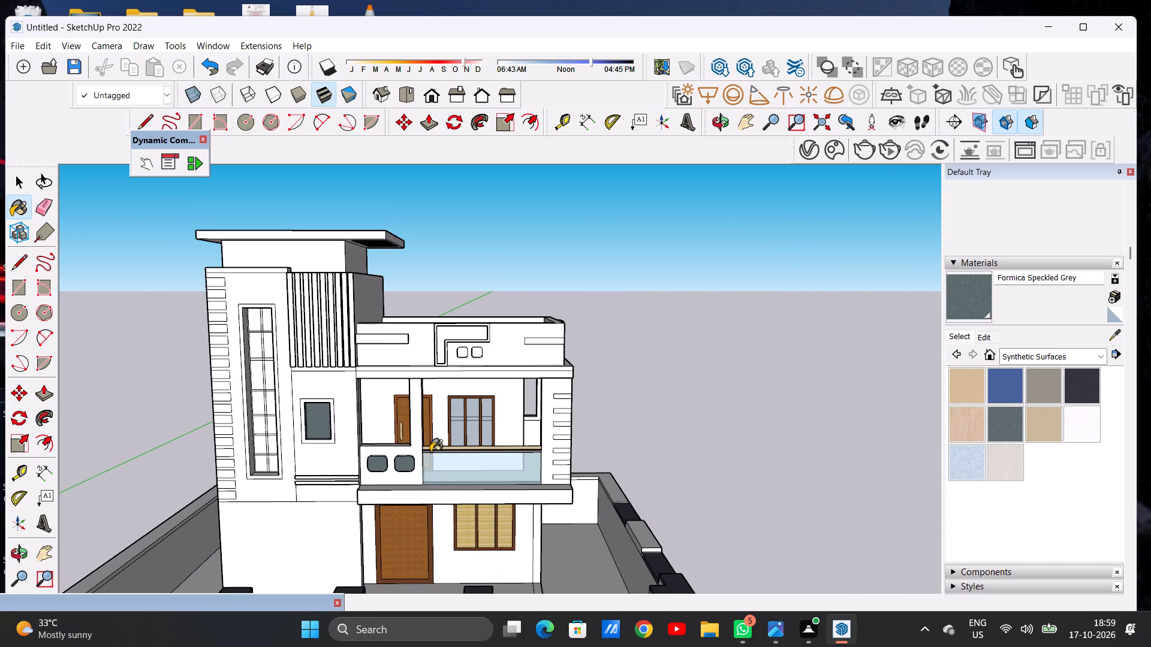
scroll(487, 434, "down", 2)
middle_click(543, 460)
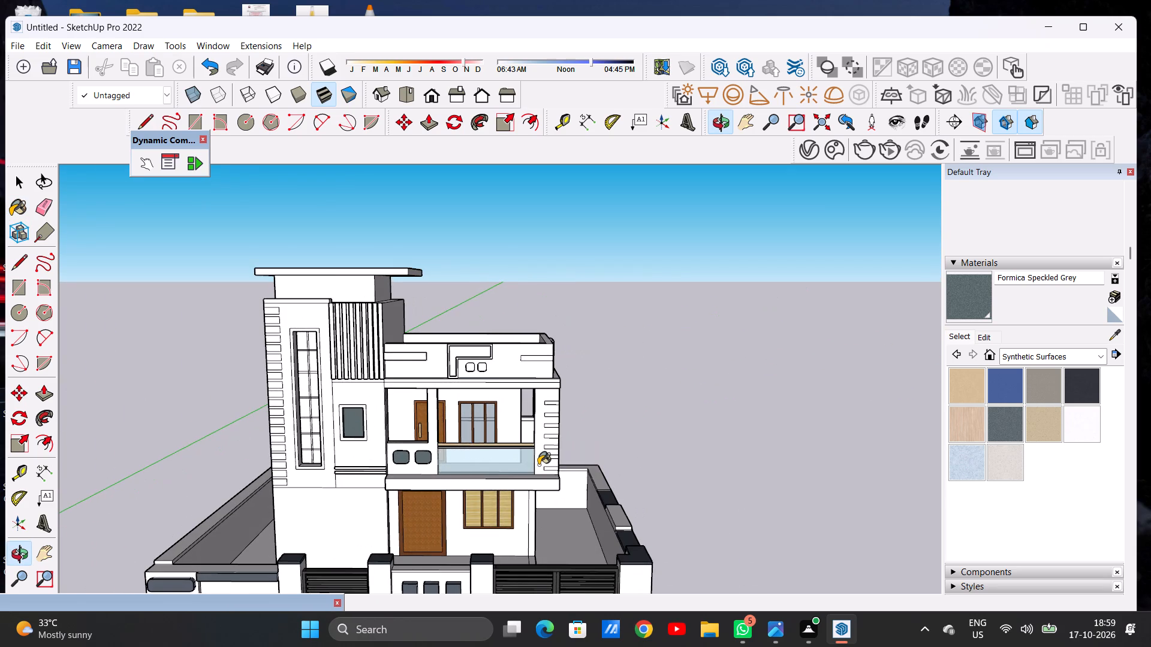
scroll(465, 410, "down", 6)
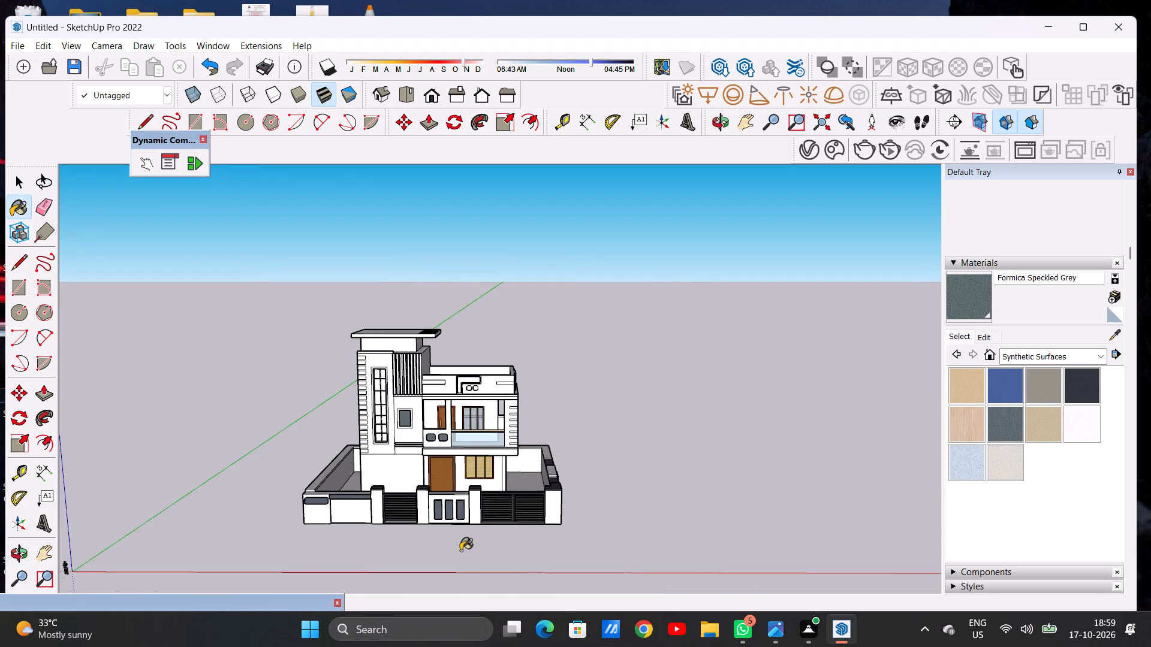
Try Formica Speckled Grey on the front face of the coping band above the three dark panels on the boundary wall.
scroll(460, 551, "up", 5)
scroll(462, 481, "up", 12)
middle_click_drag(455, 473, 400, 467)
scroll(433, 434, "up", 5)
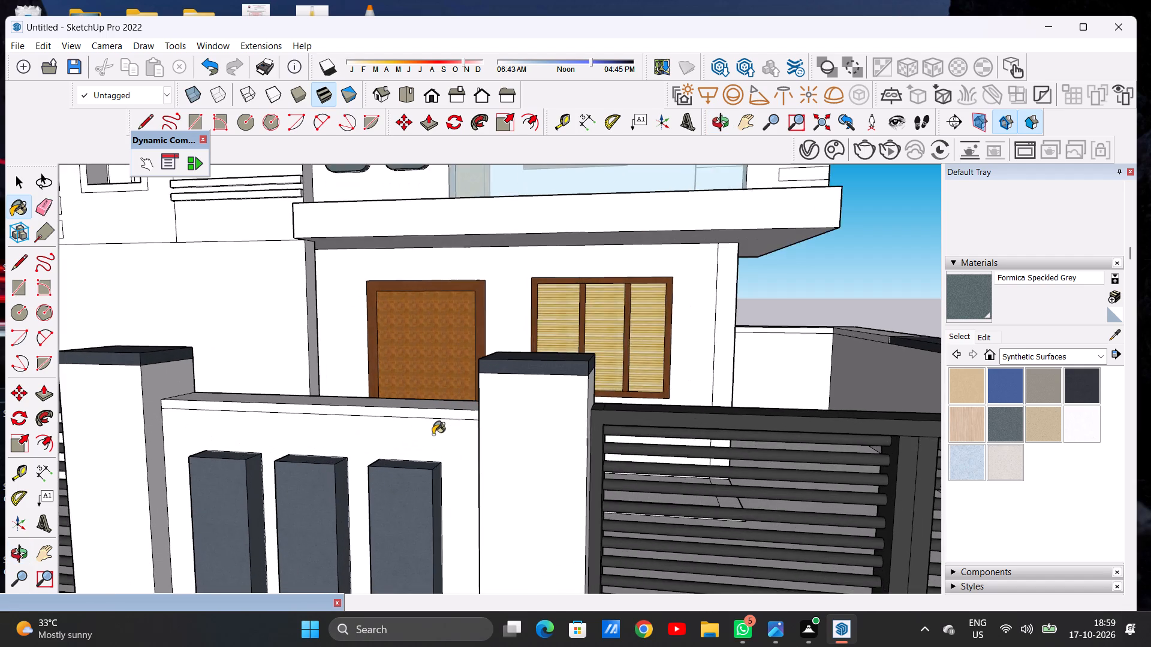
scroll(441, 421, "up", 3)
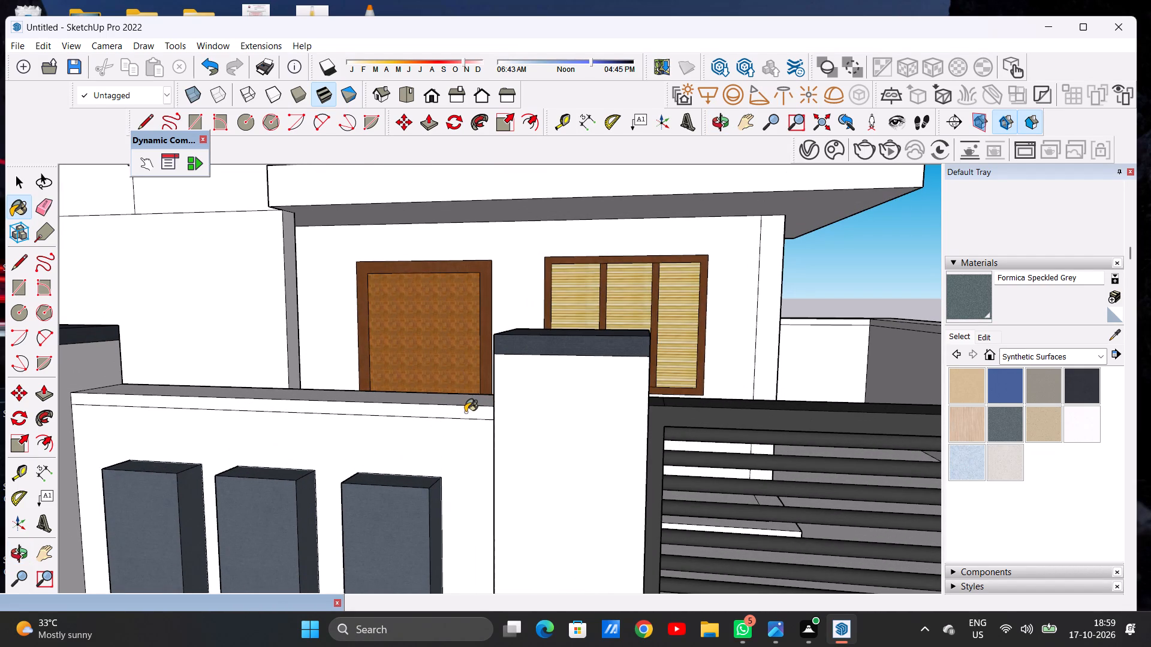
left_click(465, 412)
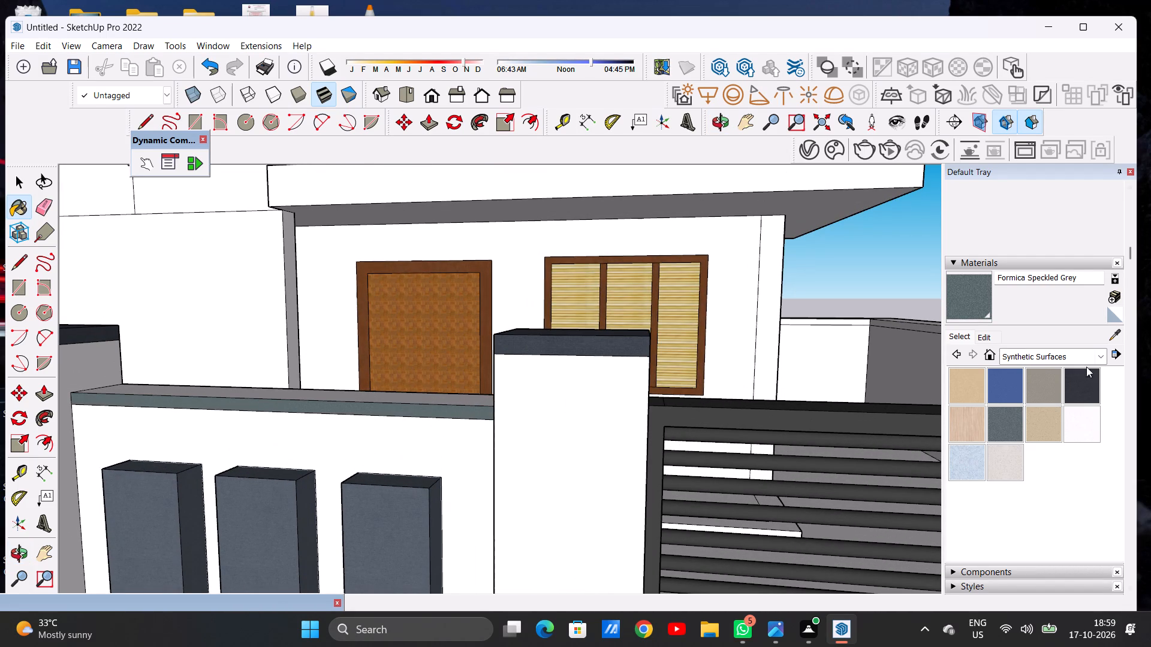
Paint the front, top and inner faces of the coping on the boundary wall between the gates with Formica Laminate Dark.
left_click(1077, 389)
scroll(468, 428, "up", 11)
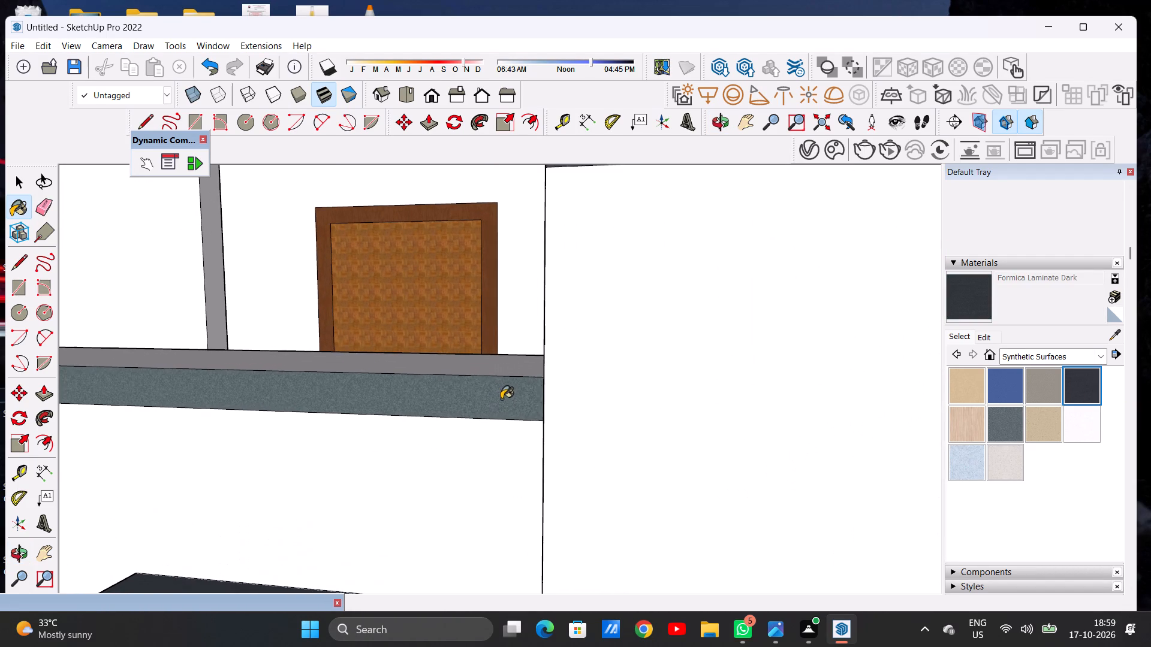
left_click(501, 399)
left_click(493, 365)
scroll(474, 425, "down", 20)
scroll(474, 425, "down", 1)
middle_click_drag(565, 380, 73, 434)
scroll(431, 410, "up", 6)
scroll(332, 343, "up", 7)
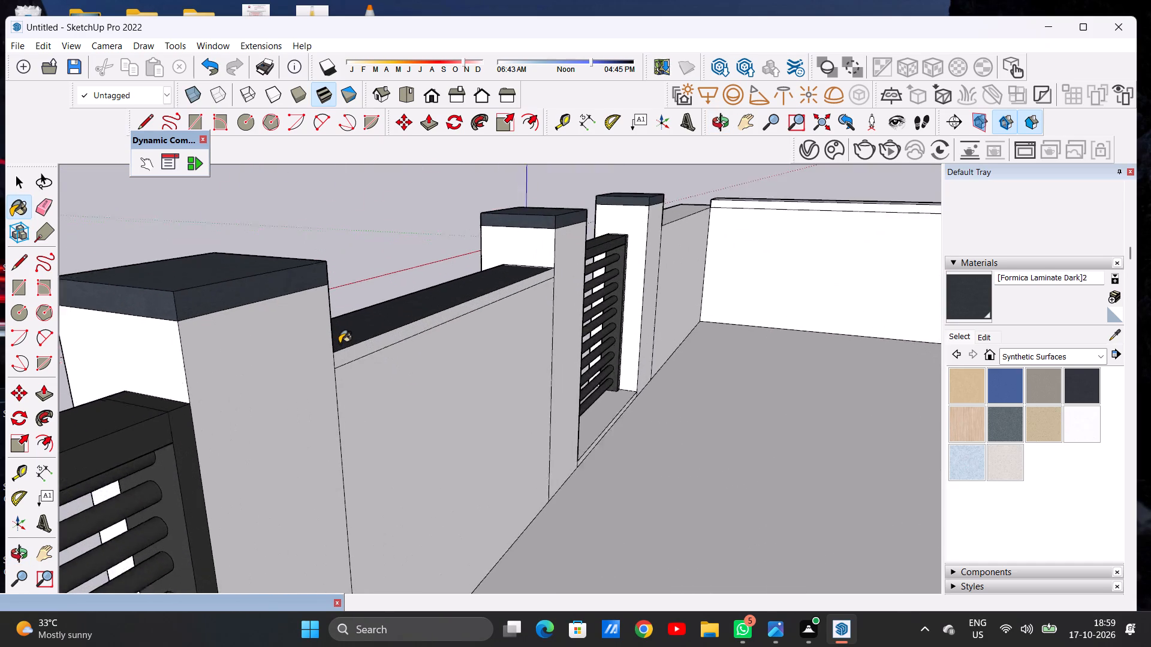
scroll(339, 343, "up", 3)
left_click(336, 367)
scroll(424, 381, "down", 18)
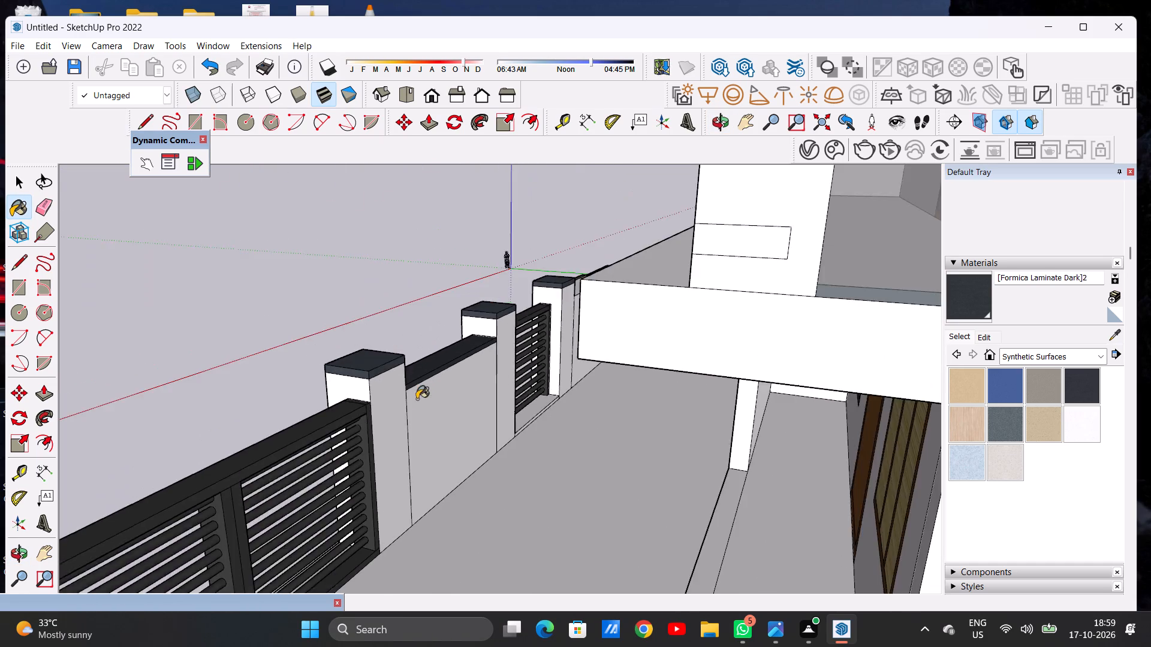
Examine the front elevation and the boundary wall to review the materials applied so far.
scroll(417, 399, "down", 6)
middle_click_drag(288, 427, 613, 426)
scroll(375, 430, "down", 5)
middle_click_drag(388, 445, 637, 398)
middle_click_drag(503, 458, 484, 458)
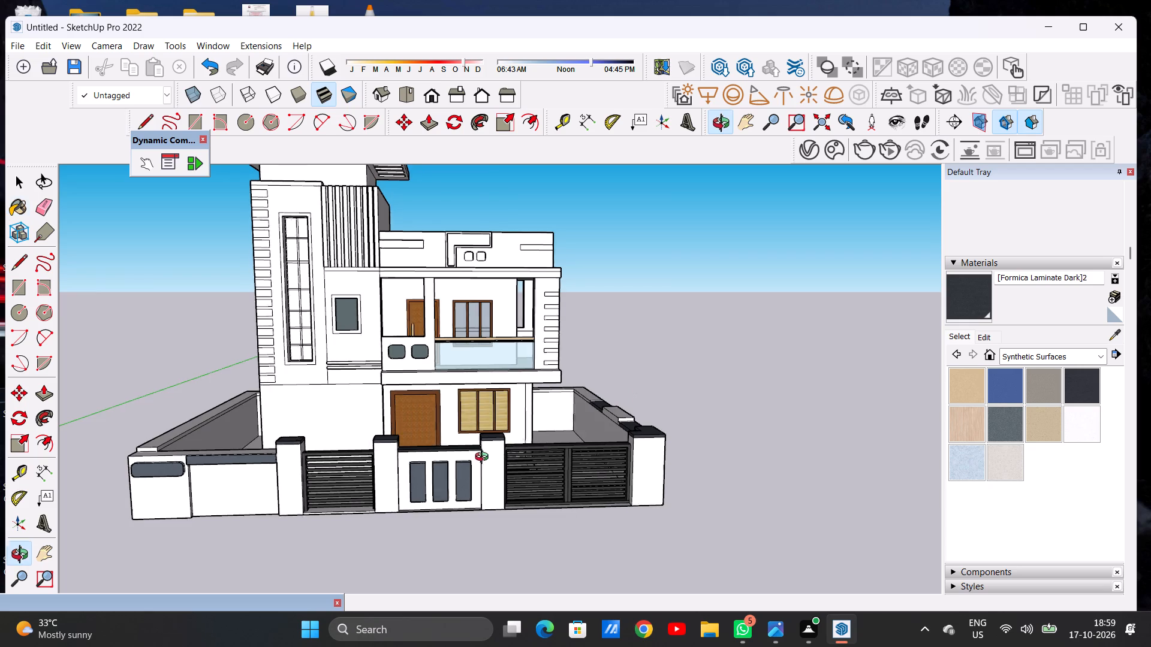
middle_click_drag(484, 458, 473, 458)
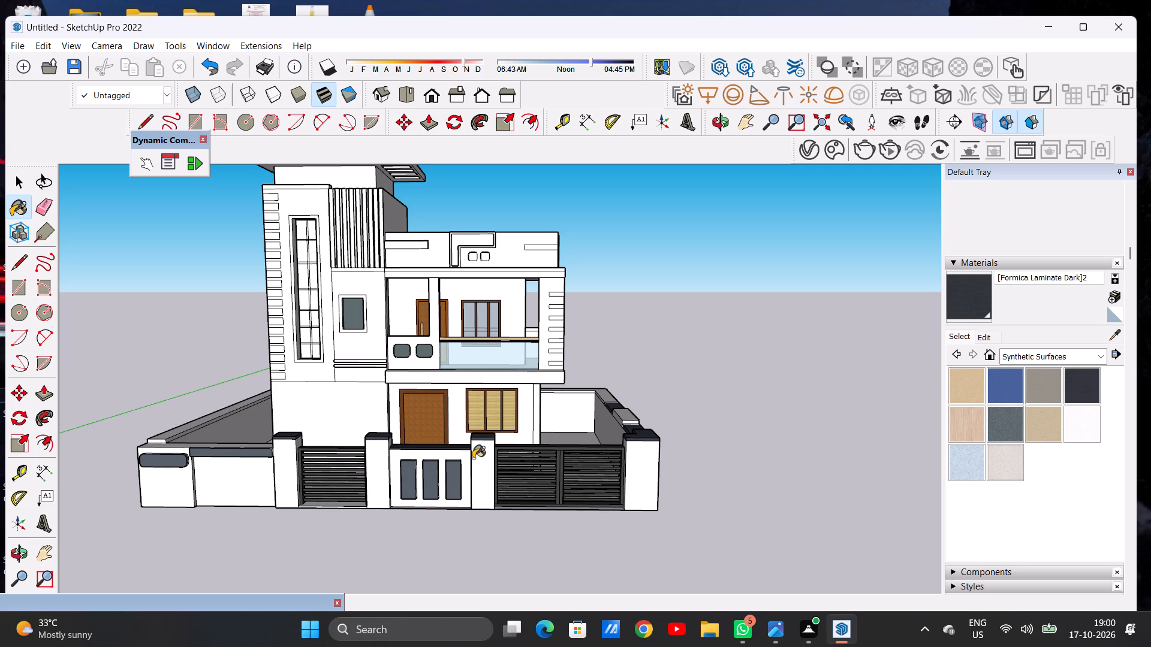
scroll(378, 513, "down", 8)
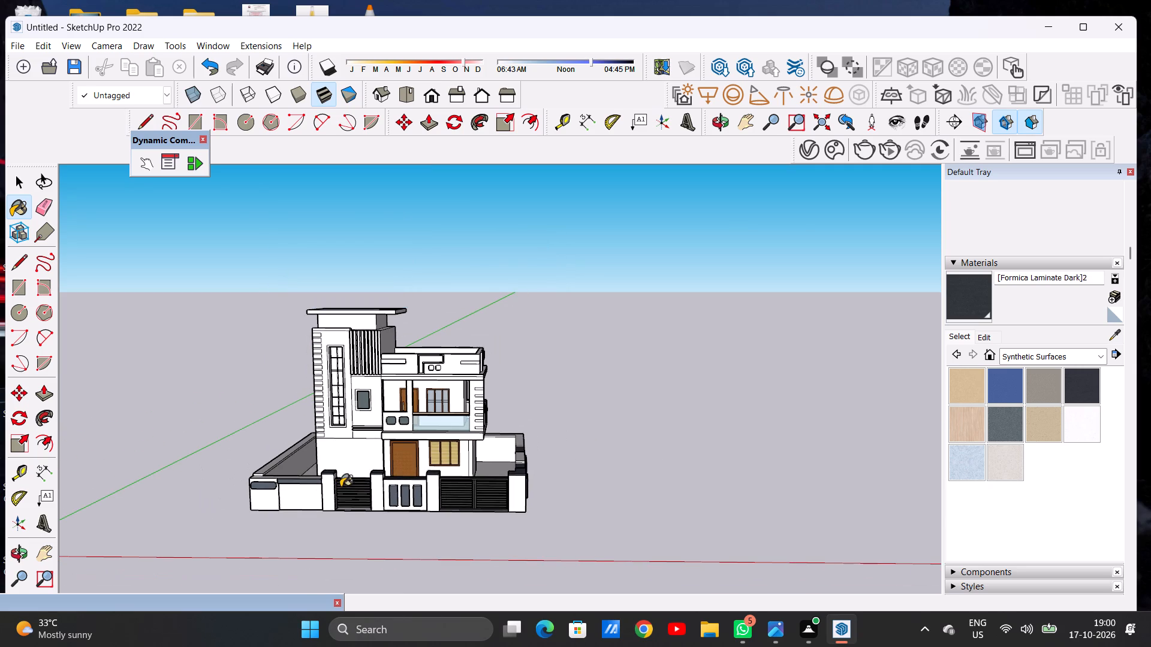
scroll(324, 477, "up", 12)
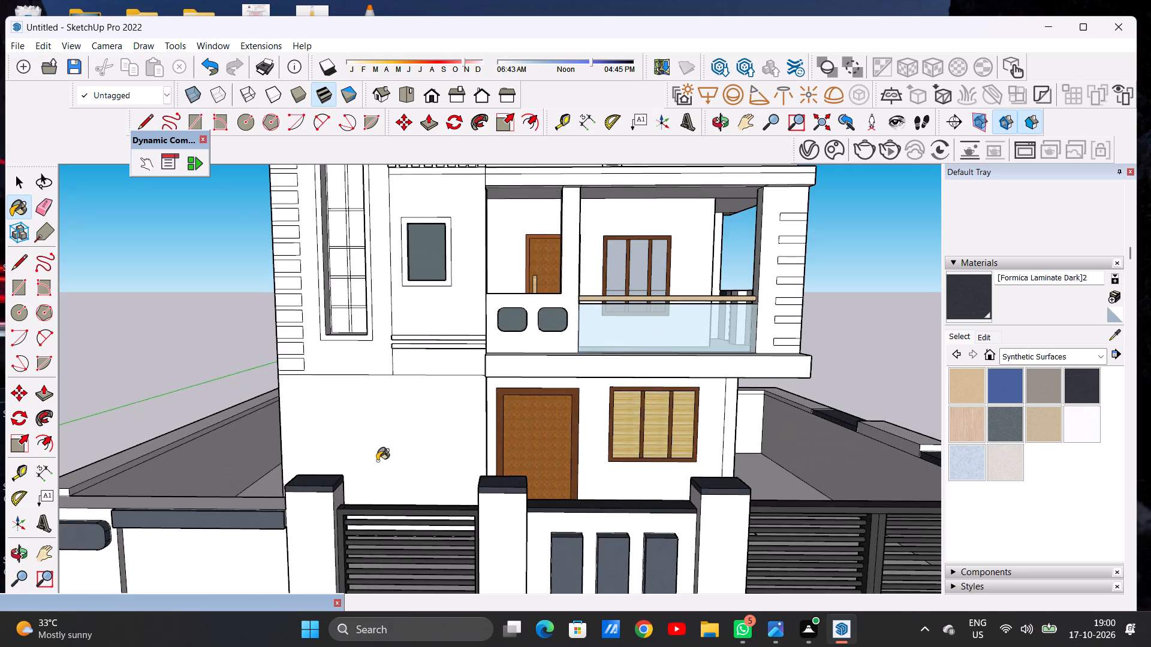
middle_click_drag(347, 476, 343, 471)
middle_click_drag(344, 488, 272, 490)
Paint the end face of the projecting band on the boundary wall beside the small gate with Formica Laminate Dark.
scroll(262, 497, "up", 20)
scroll(365, 478, "down", 17)
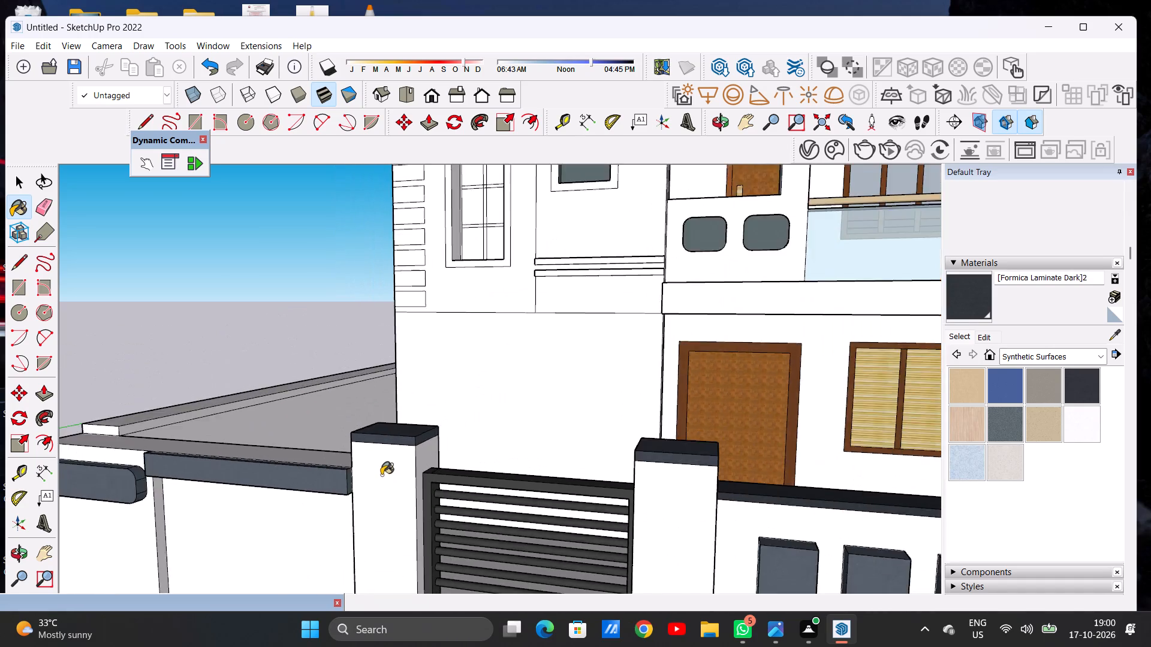
scroll(381, 475, "down", 2)
scroll(376, 481, "up", 1)
scroll(375, 482, "down", 6)
middle_click_drag(228, 500, 415, 476)
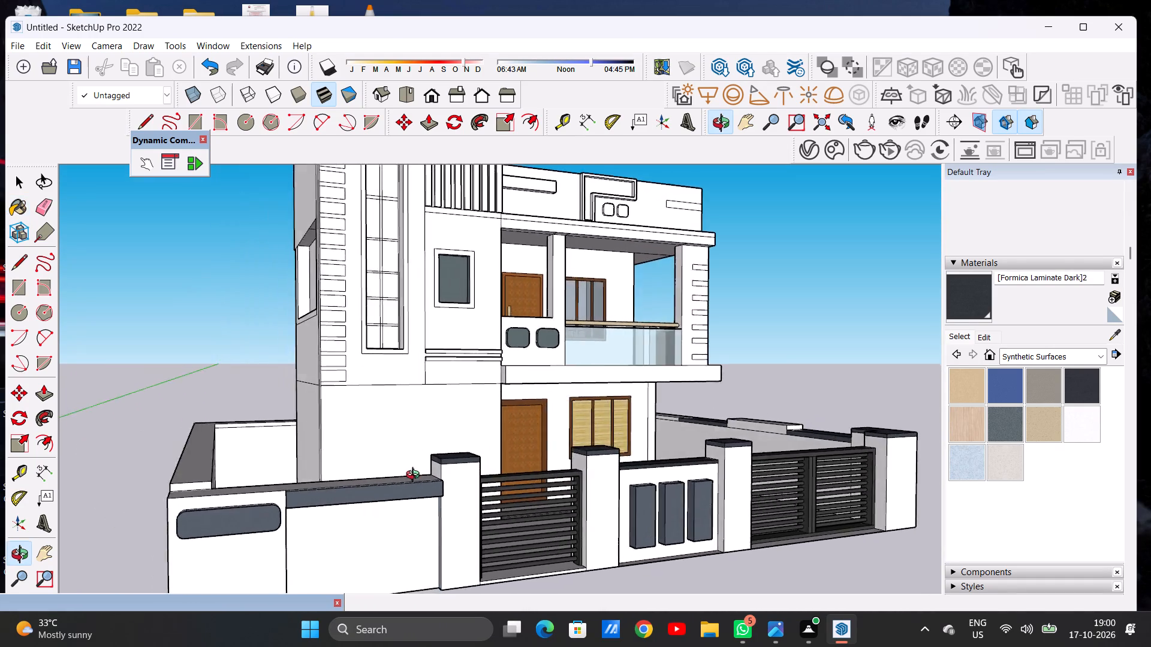
middle_click_drag(415, 476, 560, 487)
scroll(463, 524, "up", 7)
scroll(411, 527, "up", 7)
left_click(422, 513)
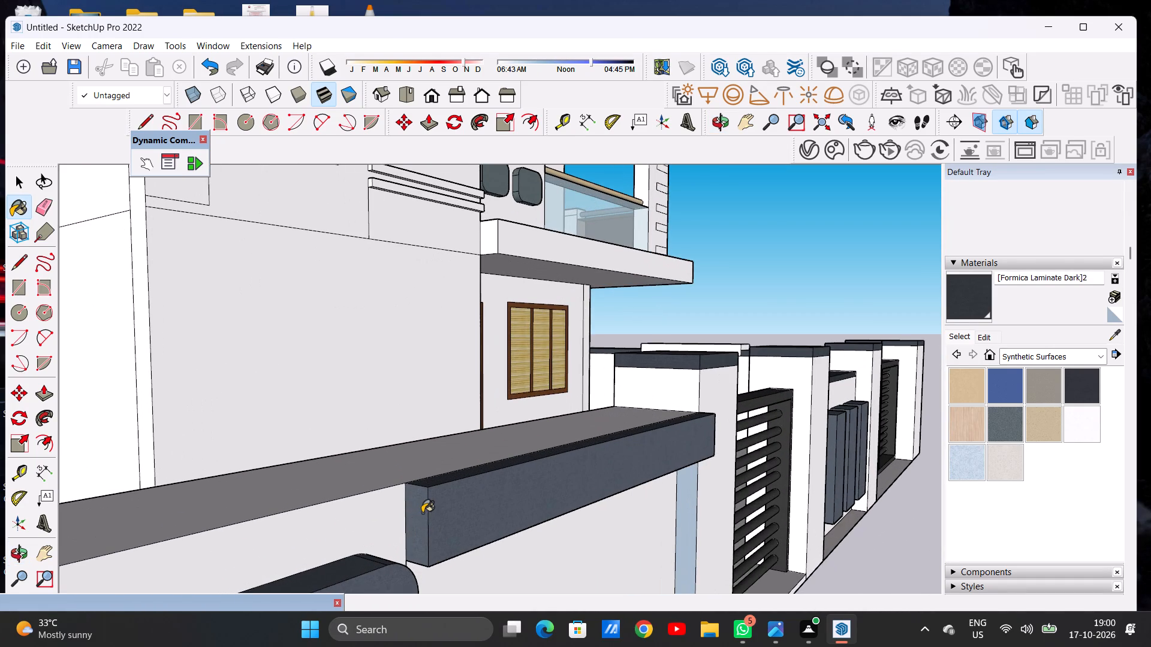
Examine the whole house and boundary wall from low, distant and raised front angles to review the materials.
scroll(363, 510, "down", 14)
middle_click_drag(533, 533, 413, 424)
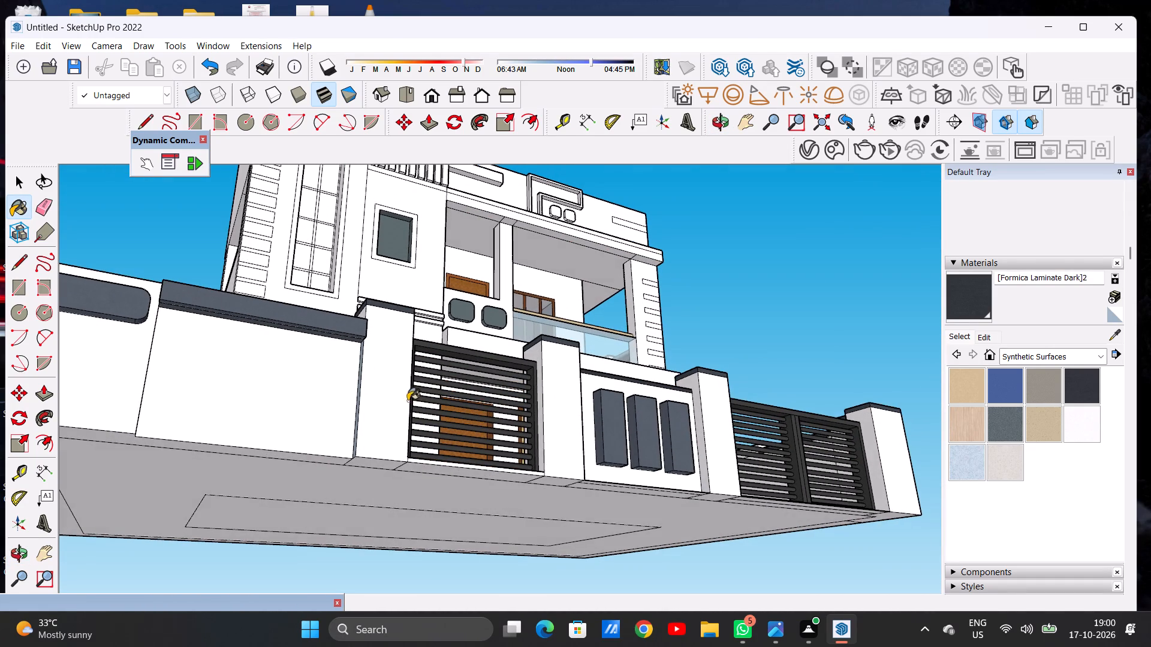
scroll(444, 462, "down", 17)
scroll(479, 476, "up", 1)
scroll(479, 476, "down", 1)
middle_click_drag(567, 436, 474, 547)
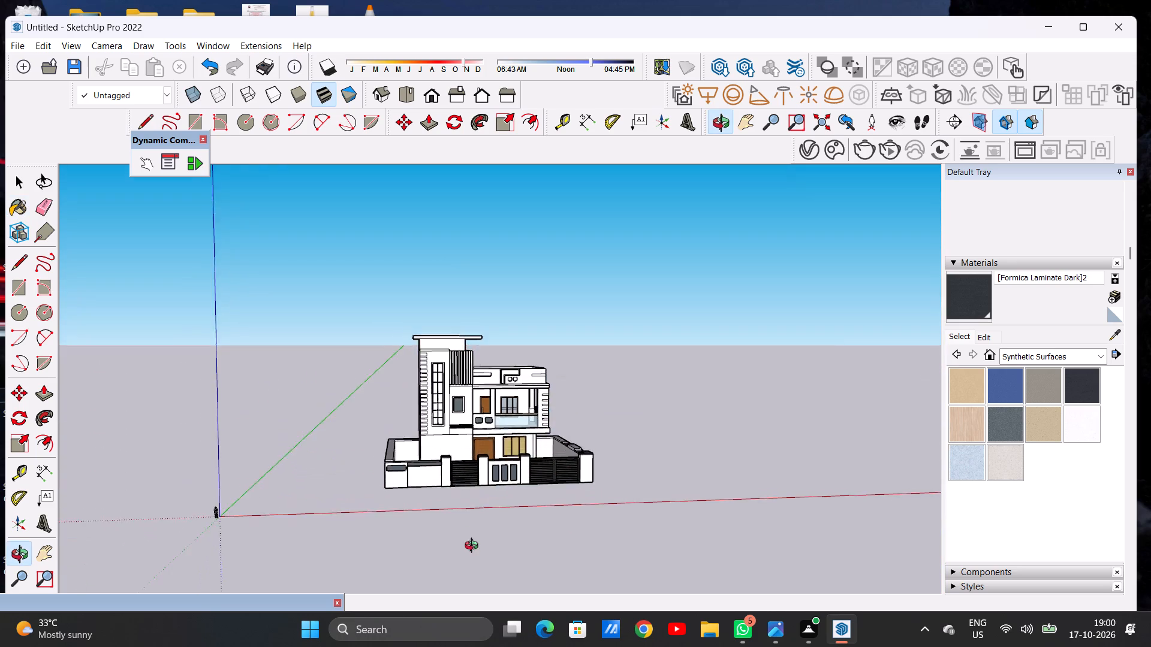
middle_click_drag(474, 547, 471, 568)
scroll(560, 447, "up", 5)
middle_click_drag(635, 446, 584, 484)
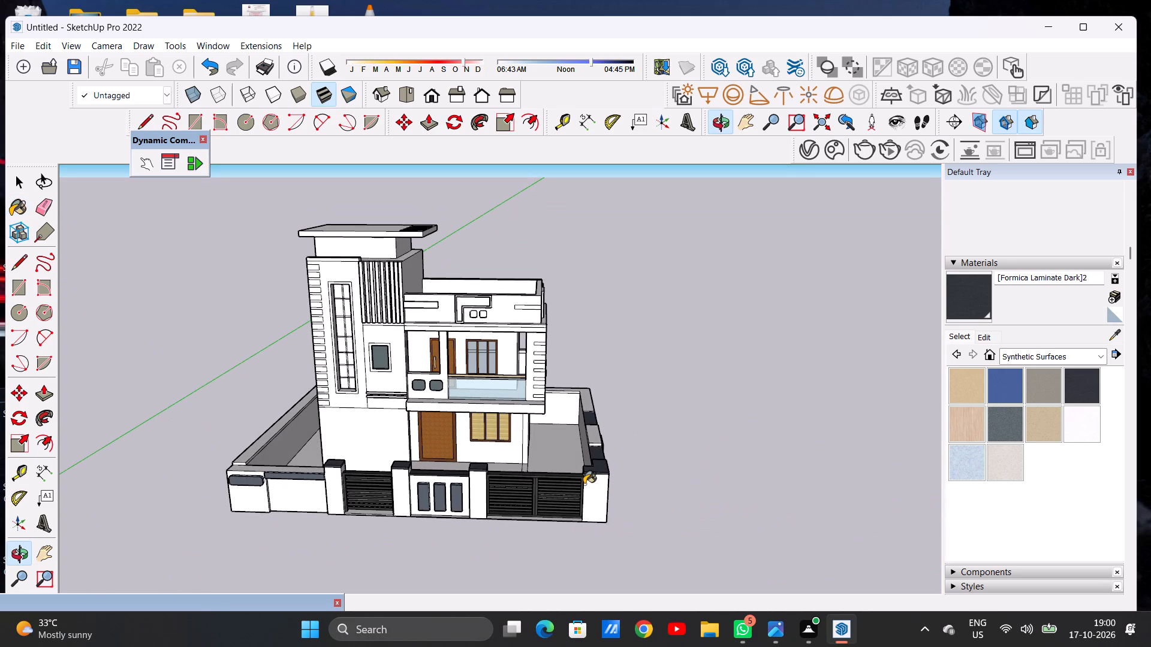
scroll(601, 482, "down", 3)
scroll(466, 379, "up", 7)
middle_click_drag(424, 401, 423, 373)
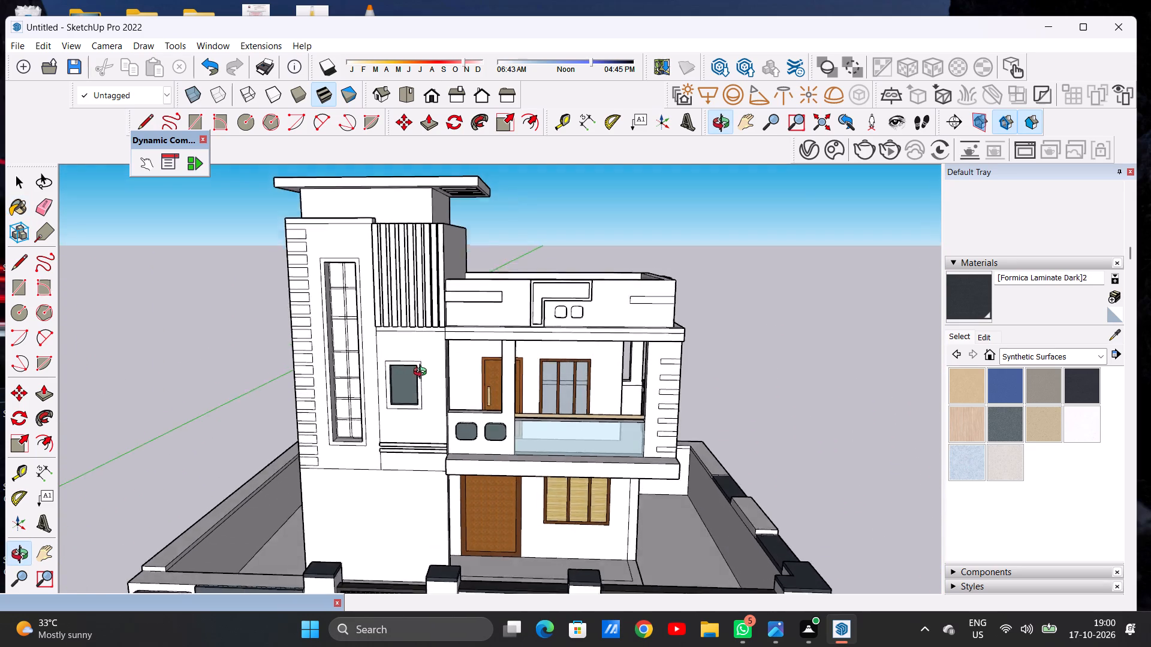
middle_click_drag(423, 373, 423, 371)
Paint the wall panel below the two horizontal bands under the upper-floor niche with Formica Speckled Grey.
scroll(446, 416, "up", 5)
key("space")
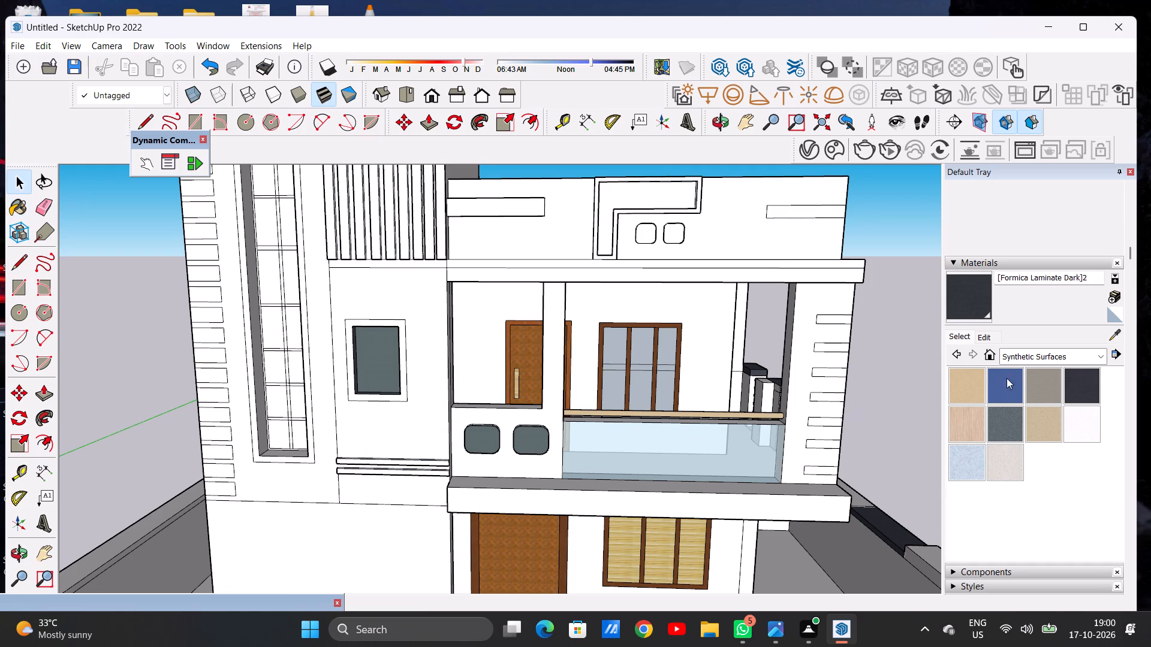
left_click(1003, 419)
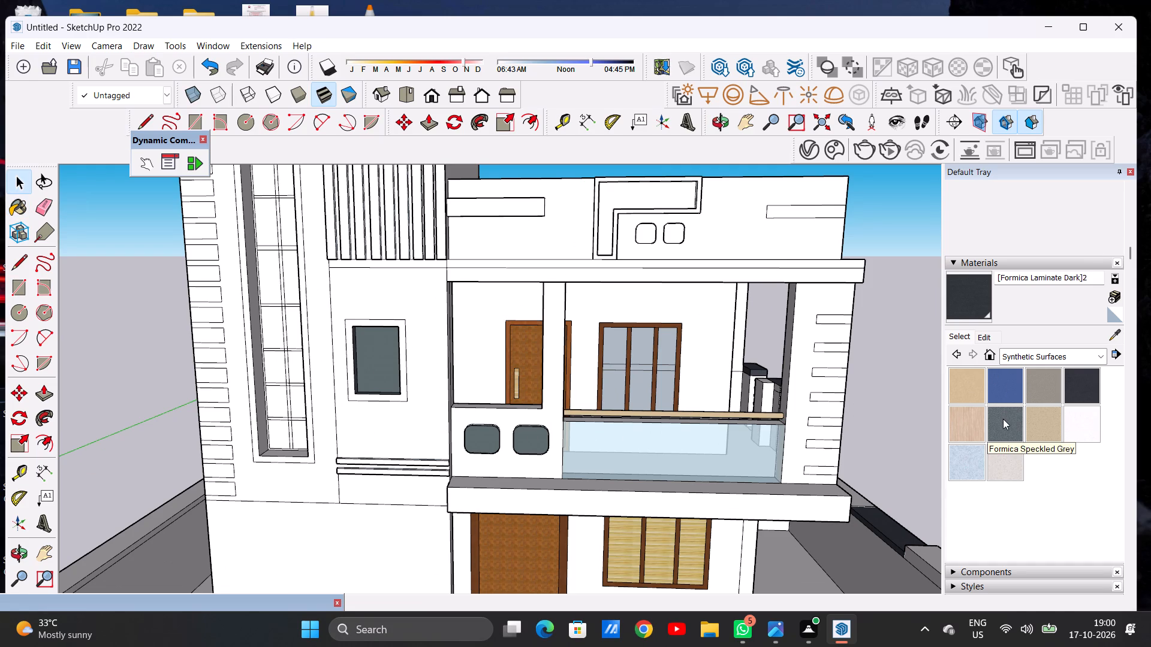
scroll(394, 453, "up", 4)
scroll(393, 516, "up", 5)
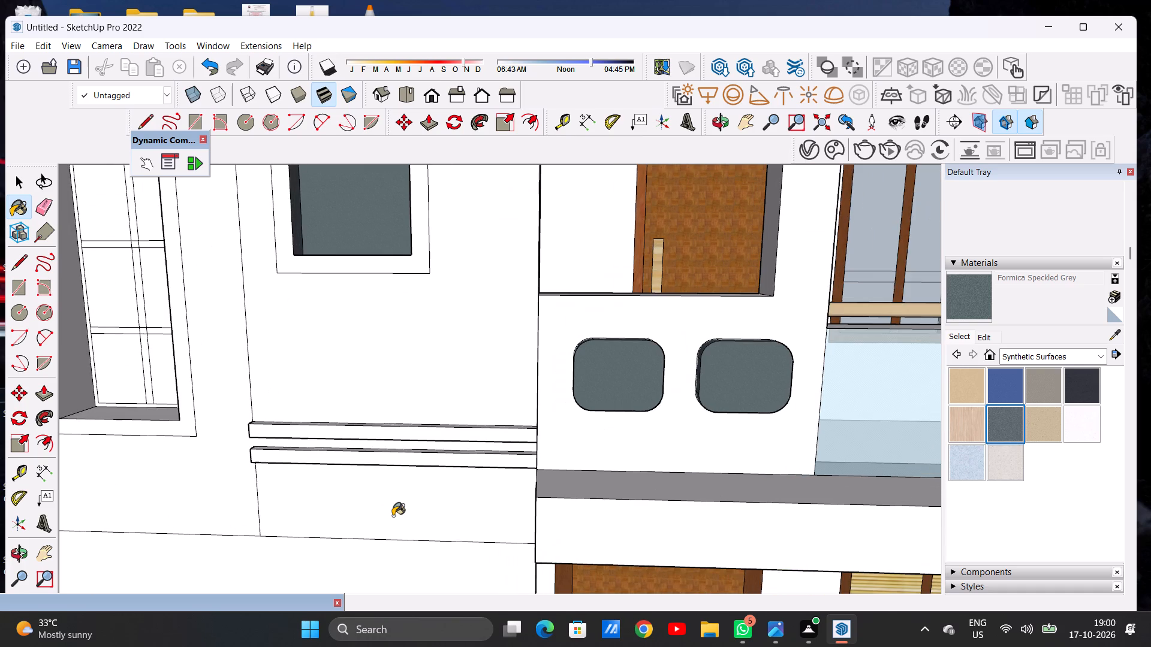
left_click(395, 511)
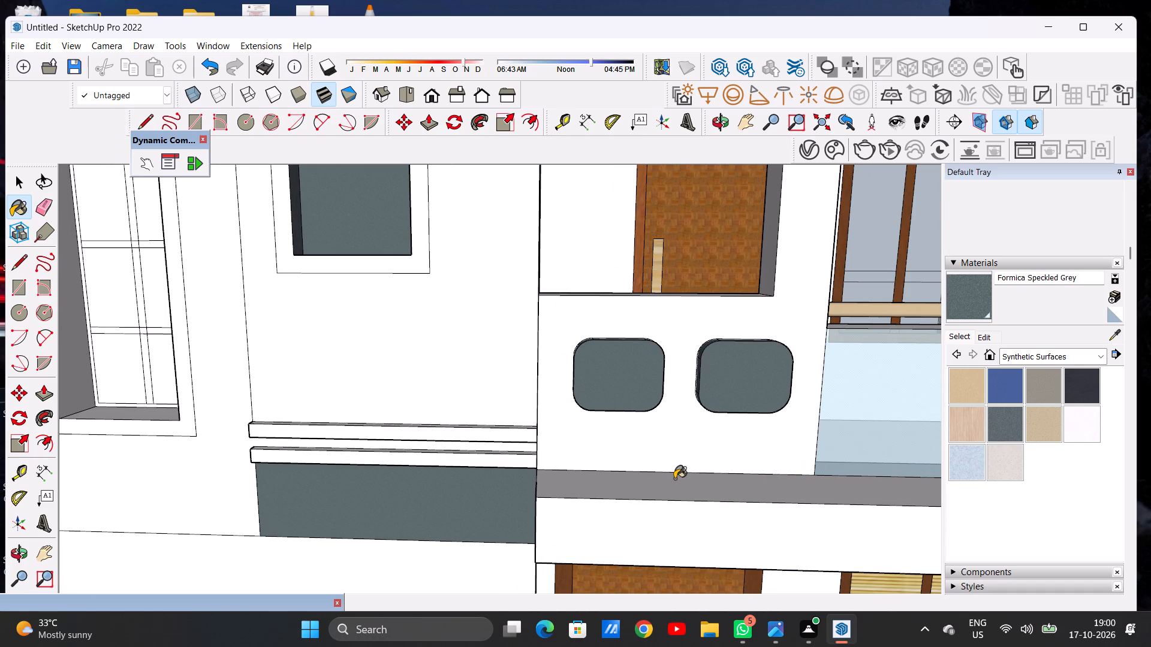
Paint the front faces and the window-side end faces of both horizontal bands with Formica Speckled Grey.
scroll(797, 478, "down", 5)
scroll(501, 494, "up", 7)
middle_click_drag(386, 470, 462, 454)
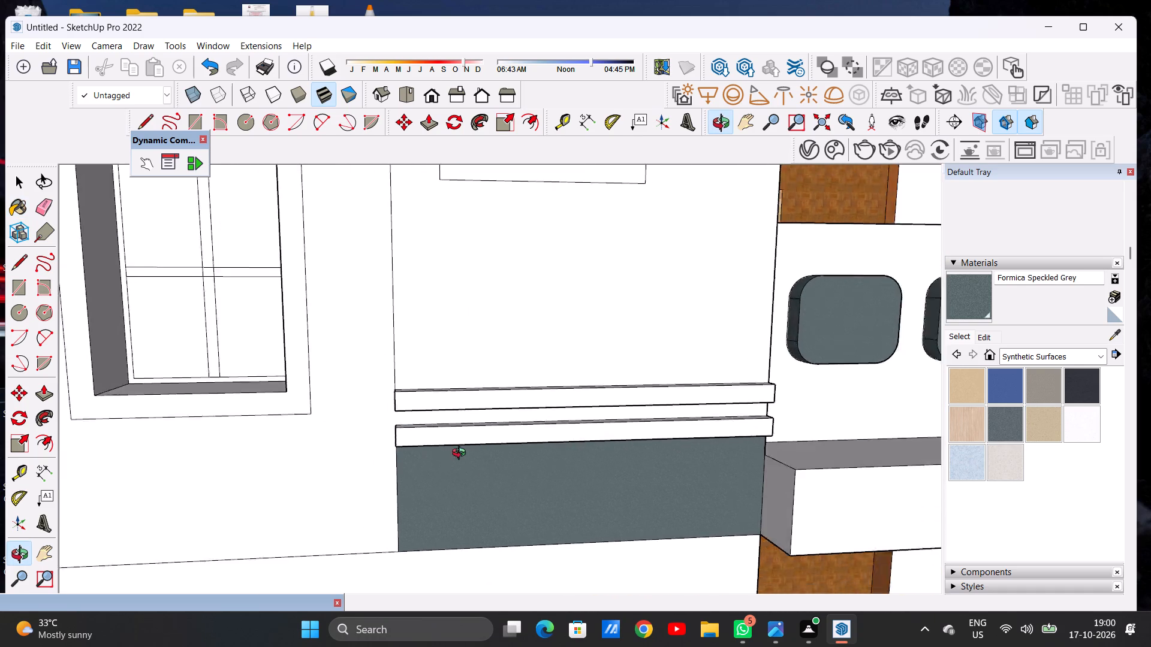
middle_click_drag(462, 454, 559, 467)
scroll(435, 465, "up", 7)
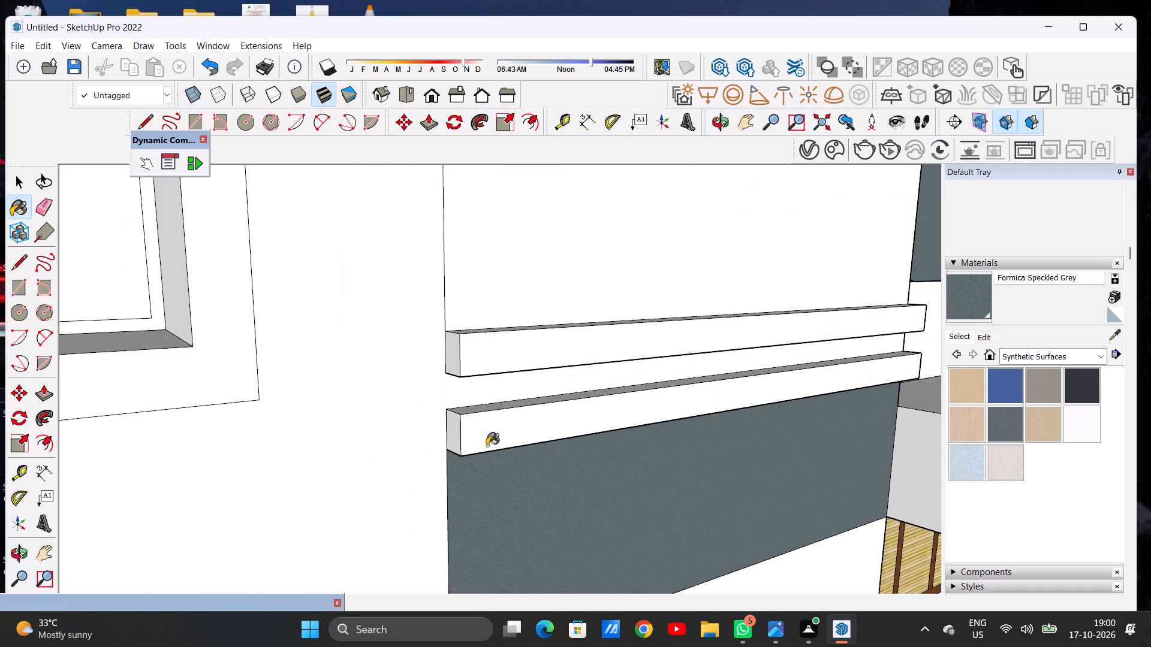
left_click(484, 442)
left_click(474, 356)
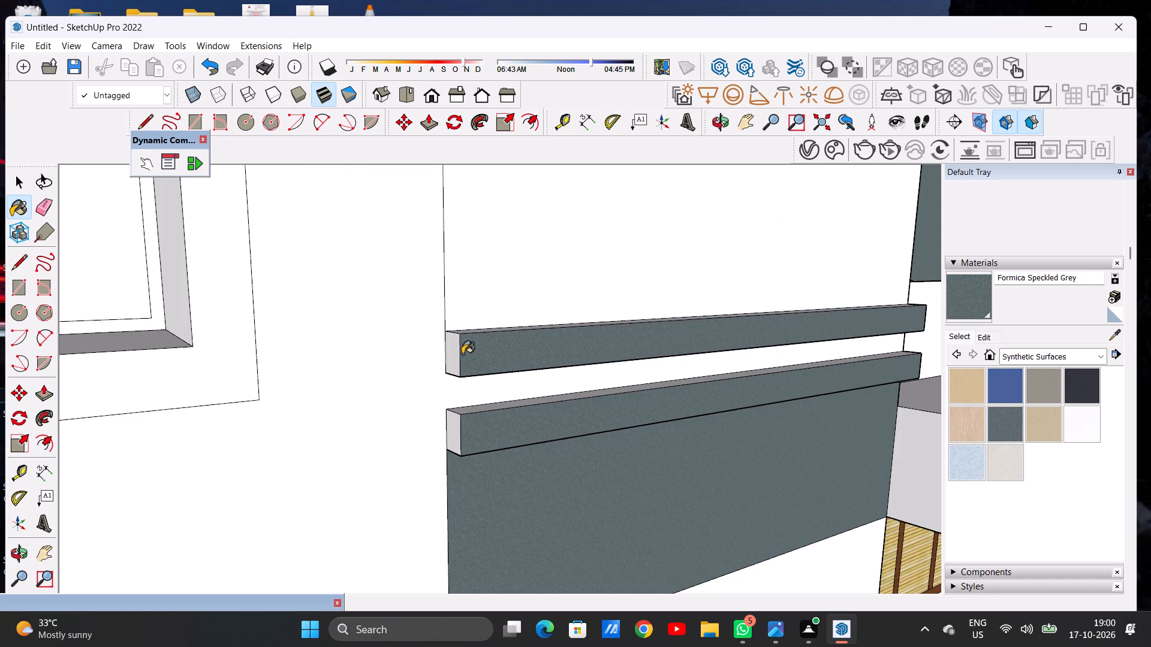
left_click(454, 349)
left_click(454, 430)
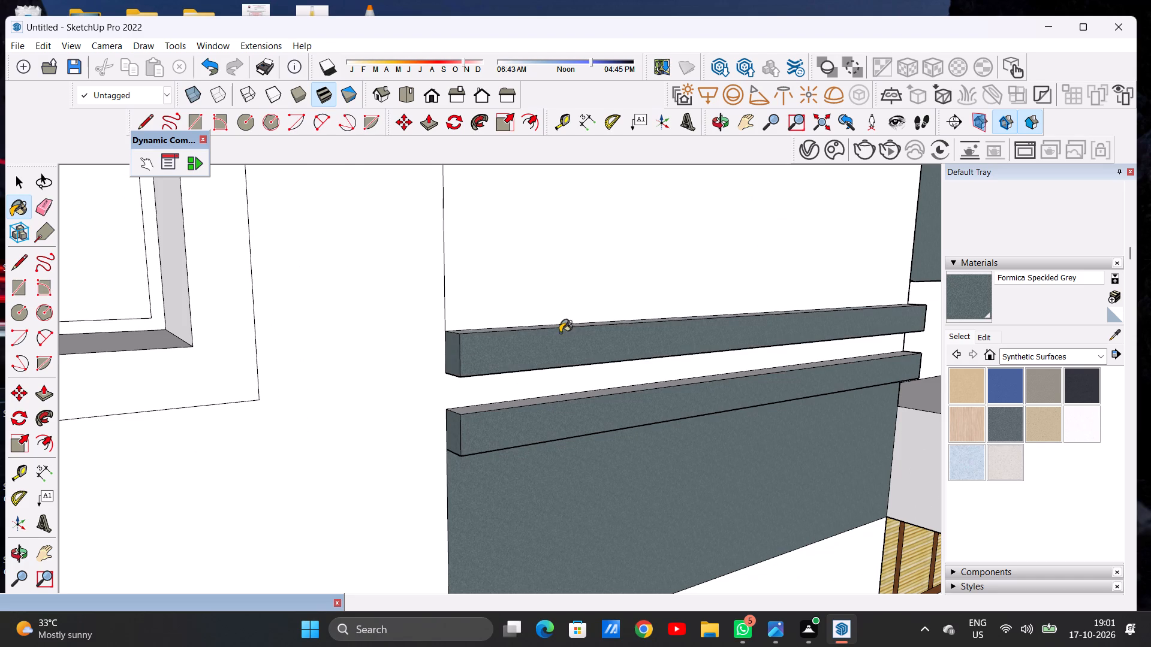
Paint the top faces of both horizontal bands with Formica Speckled Grey.
middle_click_drag(497, 365, 475, 438)
scroll(505, 484, "up", 5)
left_click(505, 485)
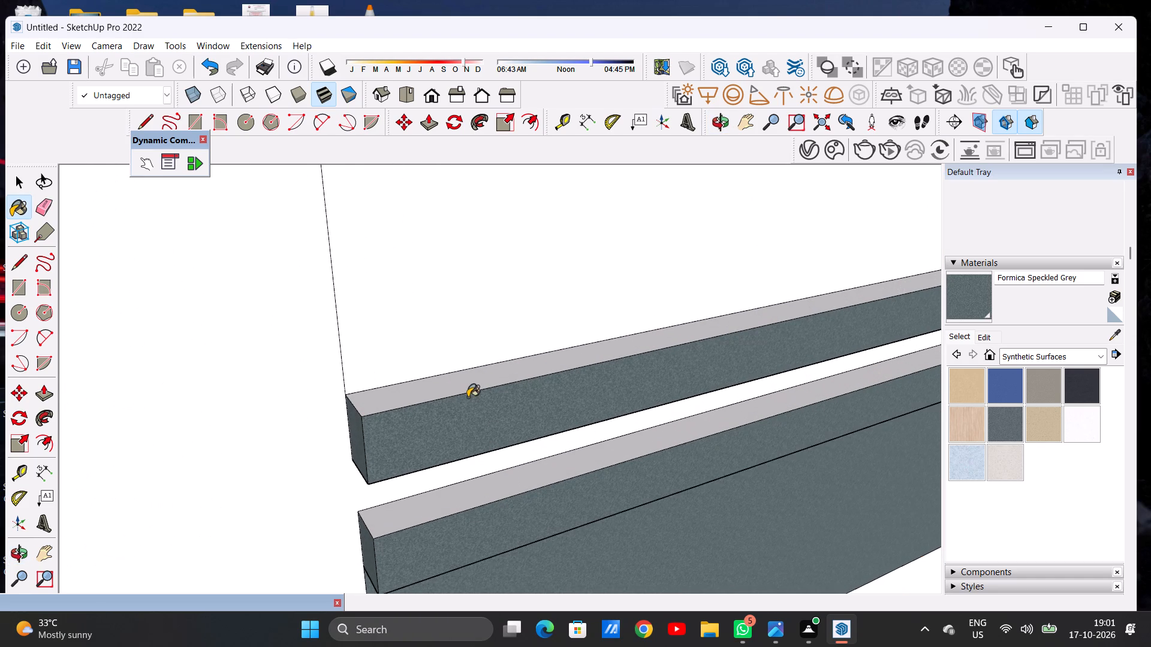
left_click(451, 388)
Paint the balcony-side end faces of both horizontal bands with Formica Speckled Grey.
scroll(363, 432, "down", 5)
scroll(361, 434, "up", 1)
scroll(361, 434, "down", 8)
middle_click_drag(703, 421, 346, 395)
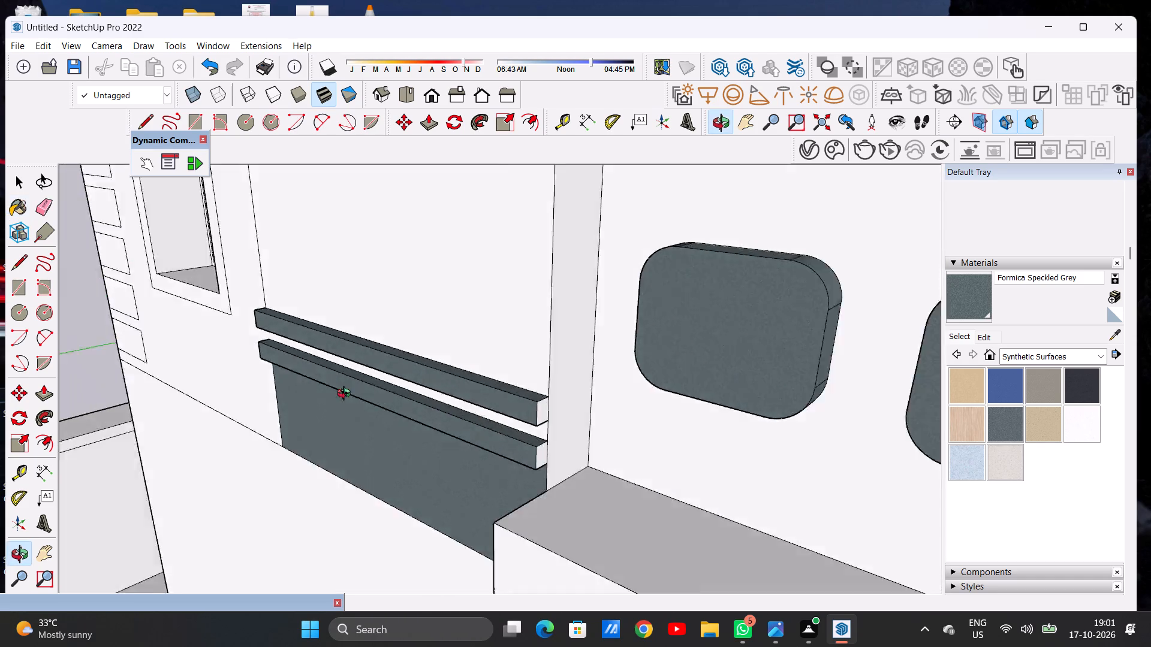
middle_click_drag(346, 395, 249, 356)
scroll(373, 383, "up", 5)
left_click(403, 415)
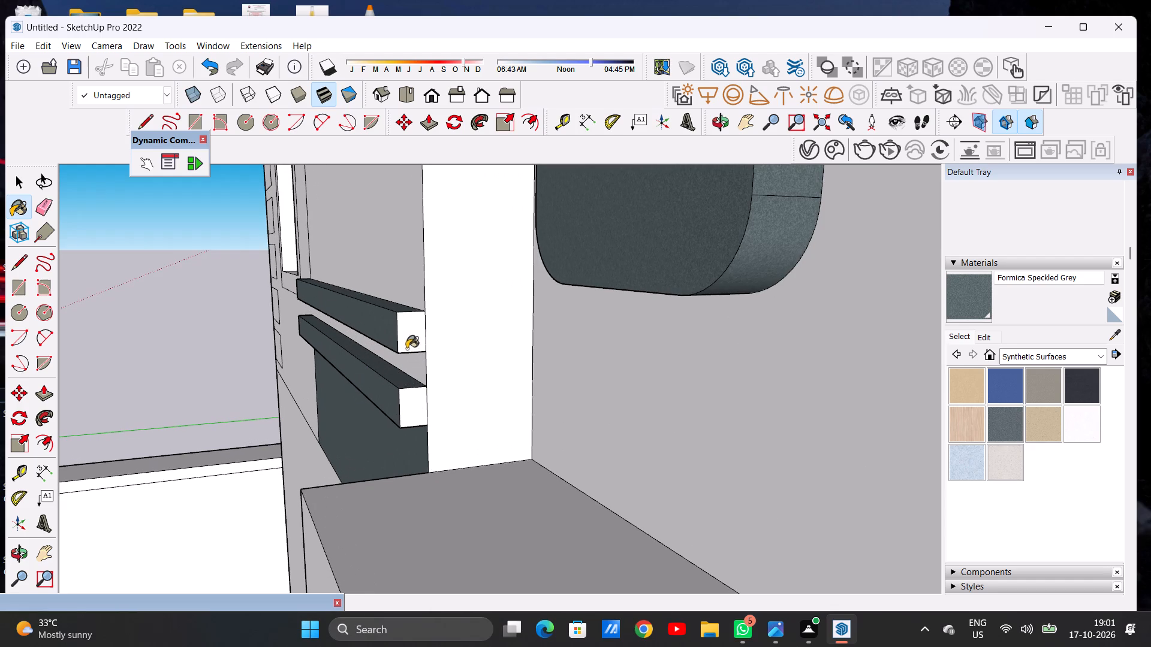
left_click(405, 339)
Paint the undersides of both horizontal bands with Formica Speckled Grey.
scroll(408, 398, "down", 1)
scroll(409, 402, "up", 1)
scroll(409, 402, "down", 4)
middle_click_drag(387, 392, 477, 273)
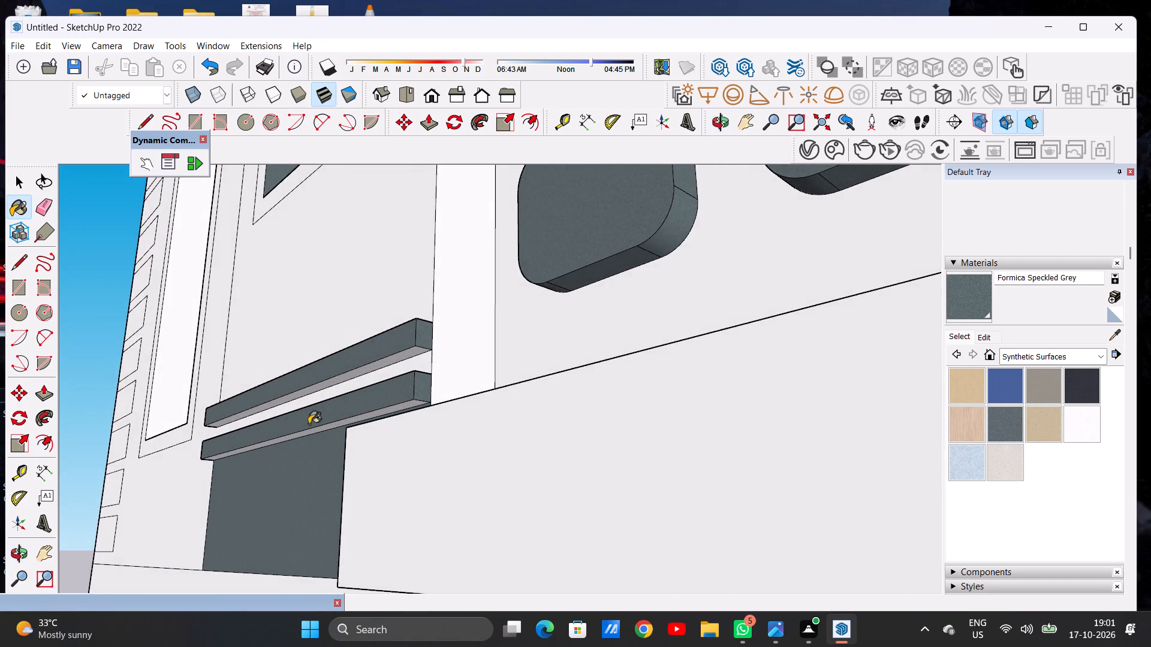
scroll(309, 467, "up", 8)
scroll(346, 391, "up", 6)
left_click(349, 379)
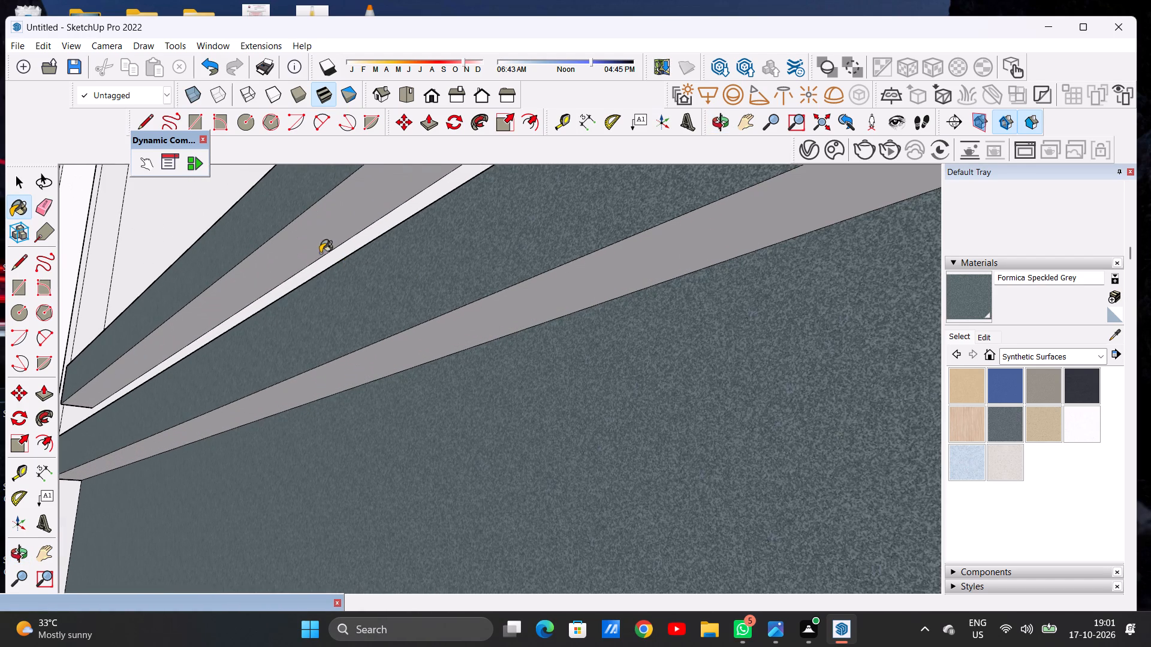
left_click(295, 244)
Examine the painted bands, balcony and front facade from close and distant front views.
scroll(288, 418, "down", 8)
scroll(314, 460, "up", 1)
scroll(314, 462, "down", 10)
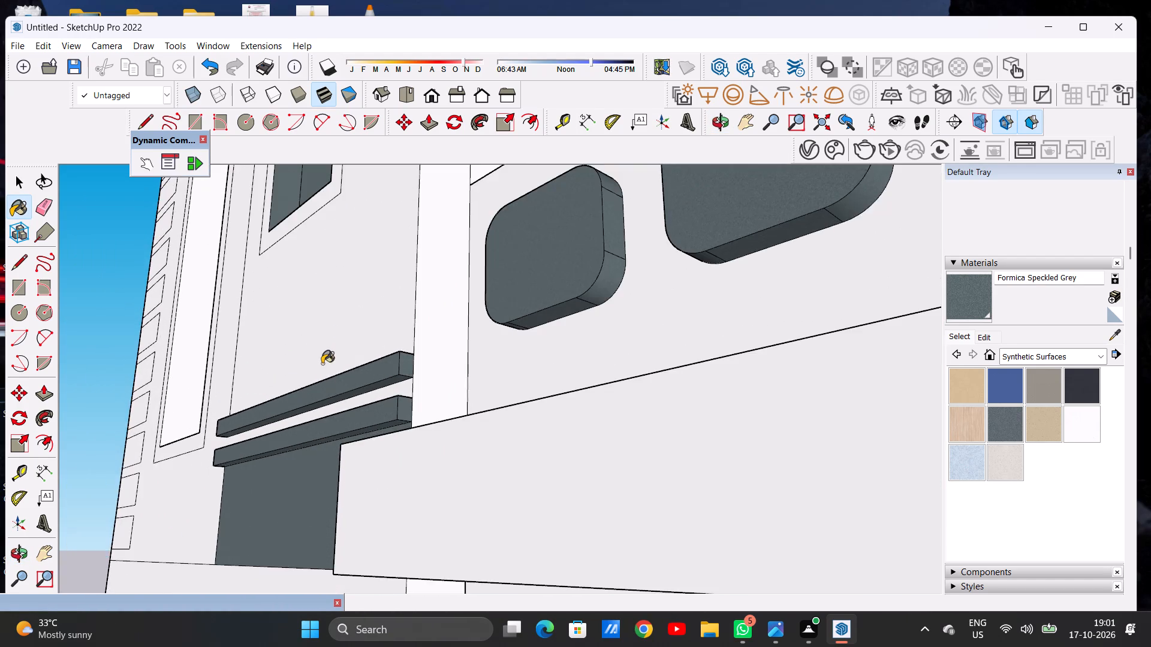
middle_click_drag(323, 368, 546, 456)
scroll(402, 458, "down", 8)
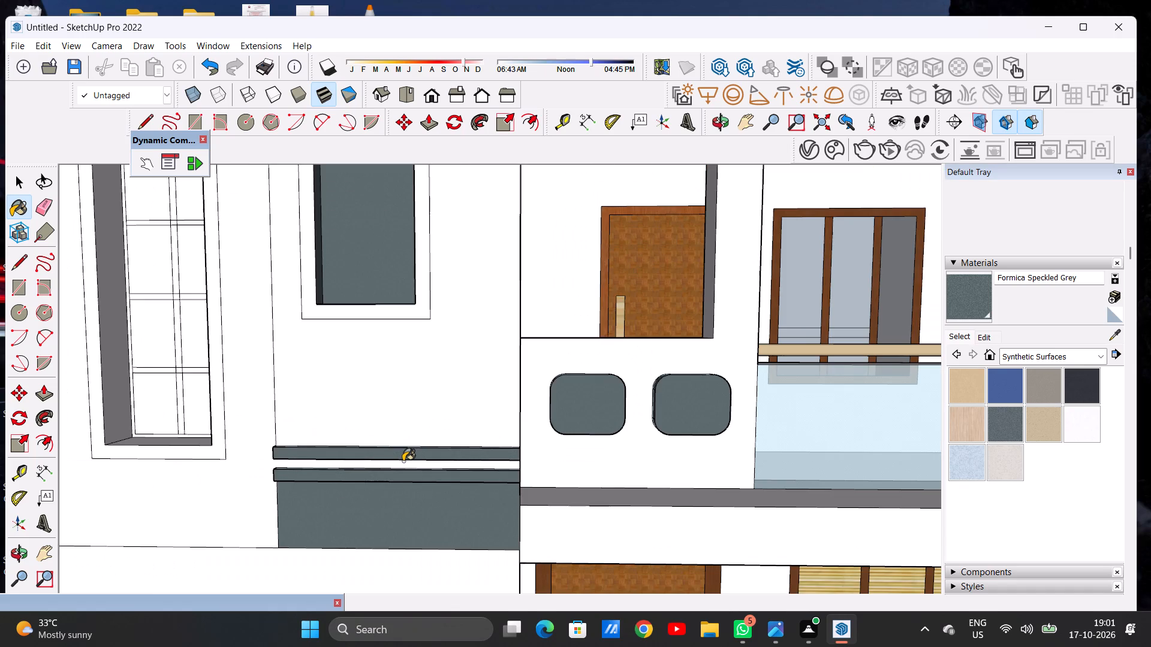
scroll(404, 462, "down", 5)
scroll(424, 470, "up", 11)
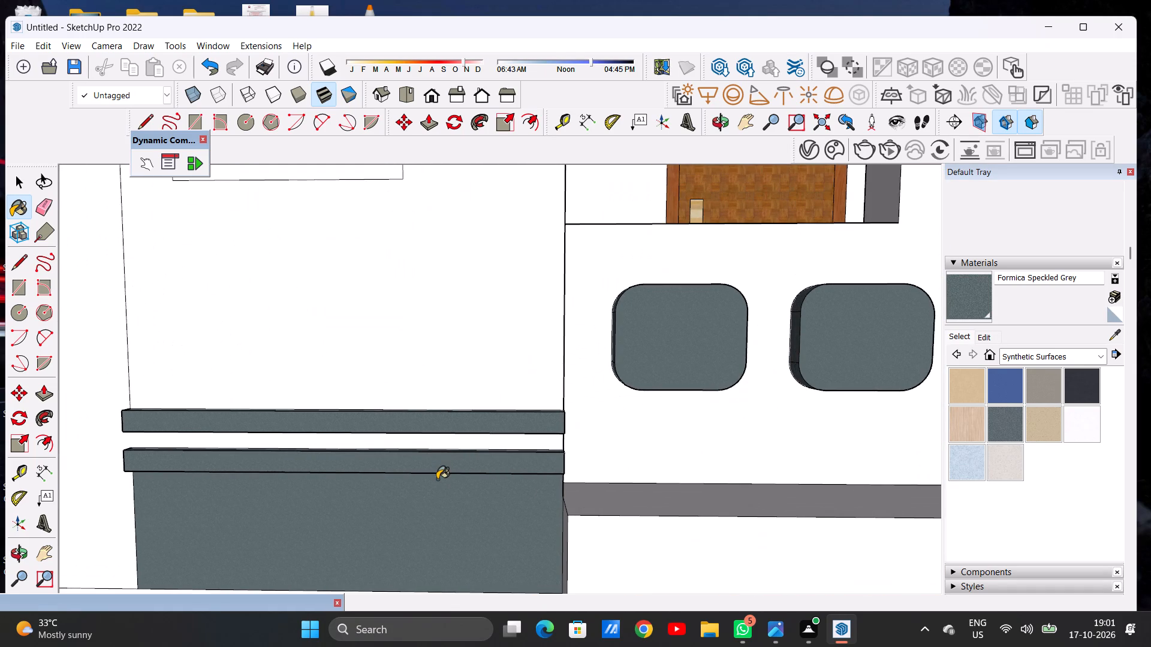
scroll(441, 479, "down", 5)
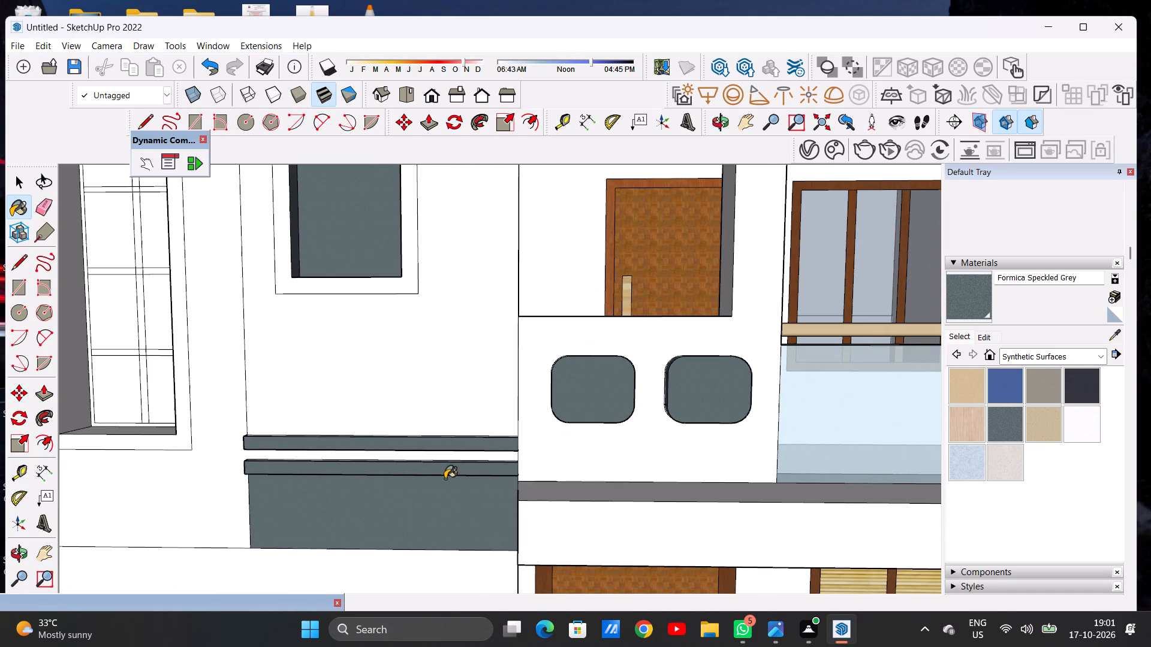
scroll(445, 479, "down", 5)
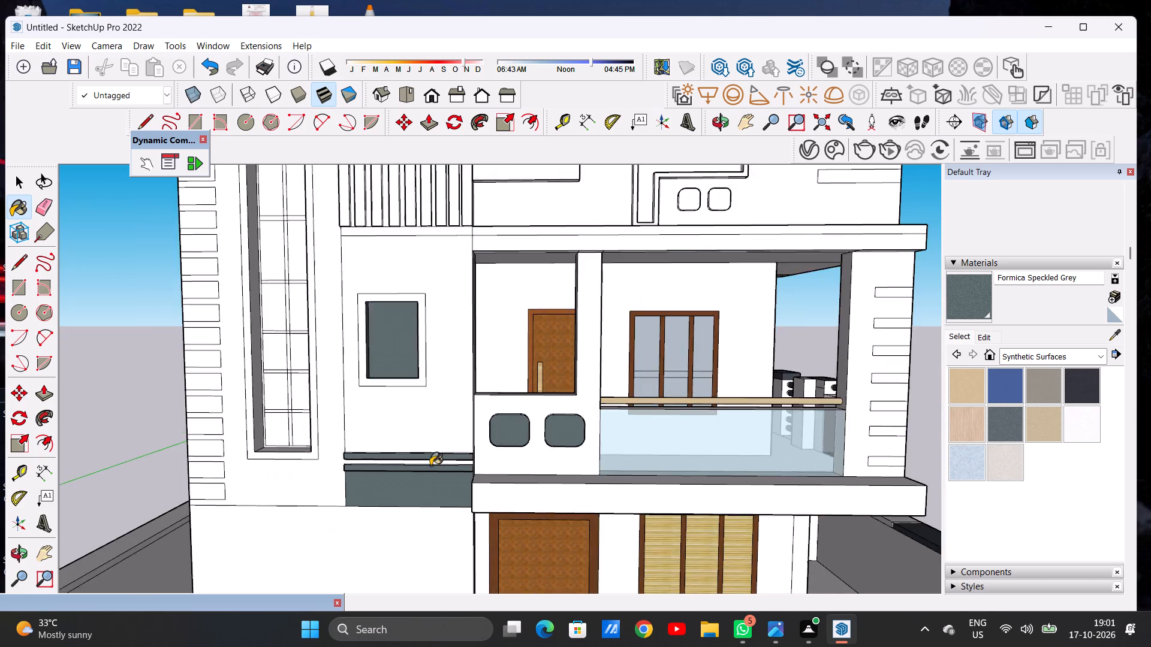
scroll(430, 465, "down", 7)
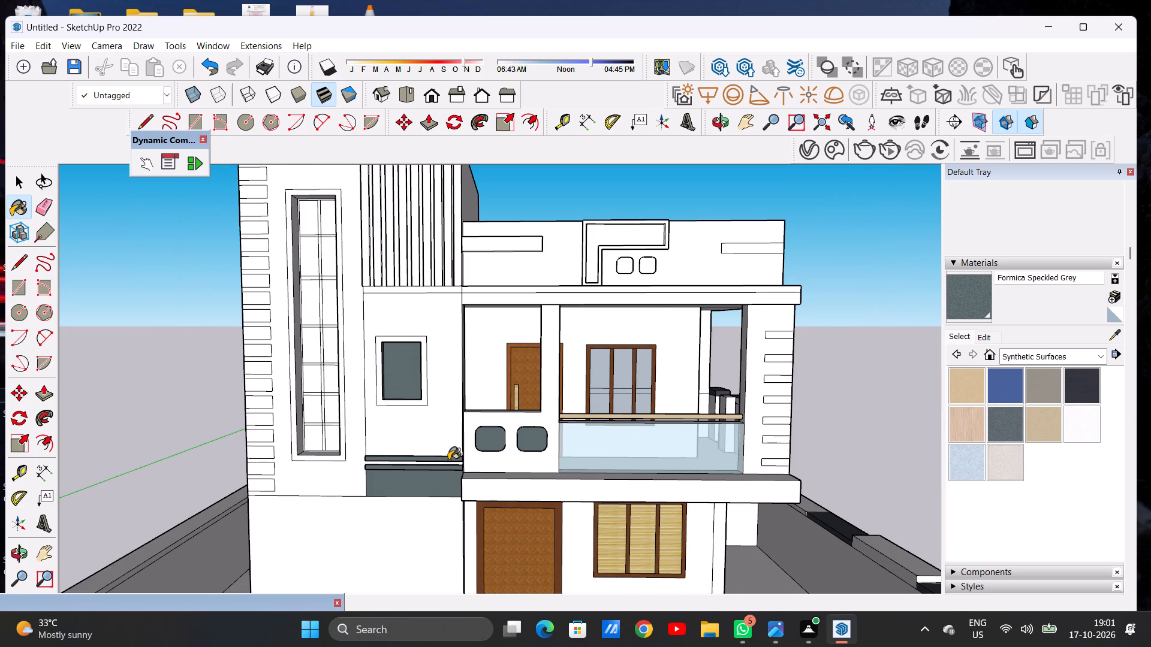
scroll(434, 419, "down", 8)
scroll(511, 479, "up", 11)
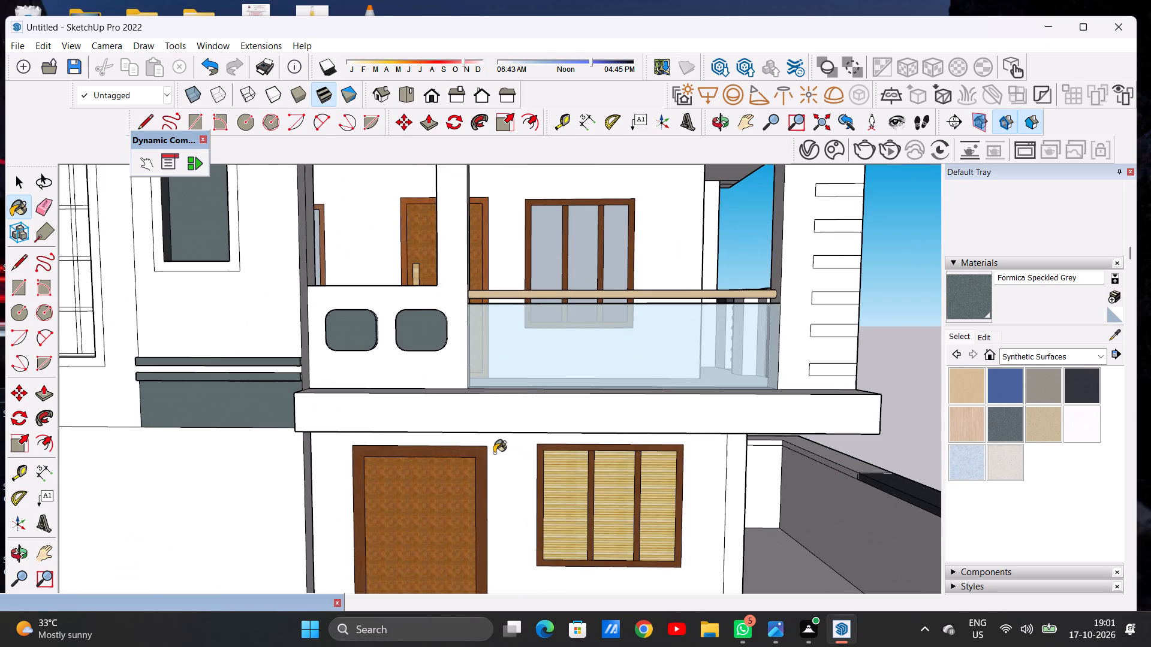
Draw a horizontal line across the full front face of the balcony slab, about one third below its top edge.
key("space")
type("L")
scroll(359, 404, "up", 5)
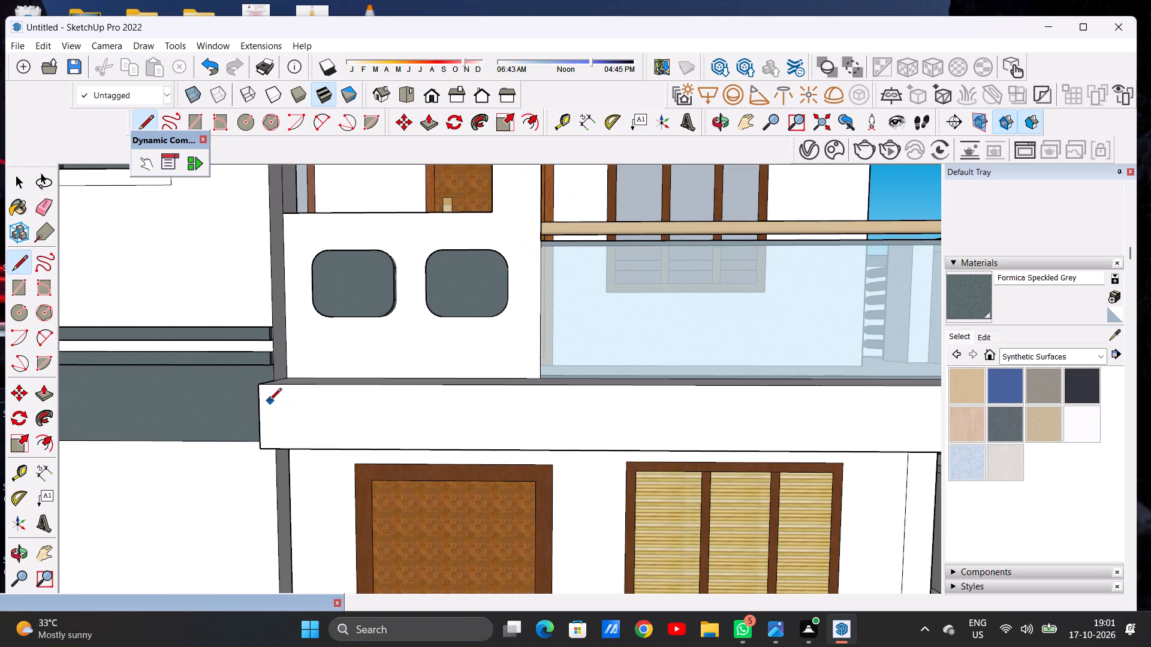
left_click(256, 406)
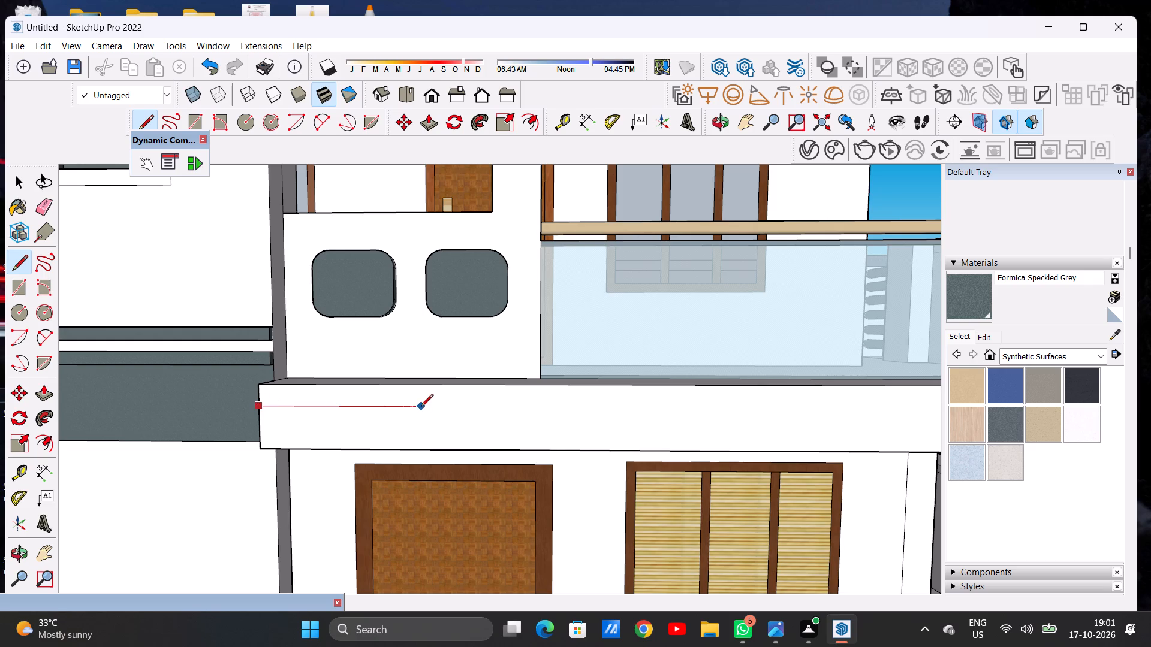
scroll(421, 407, "down", 12)
scroll(664, 406, "up", 7)
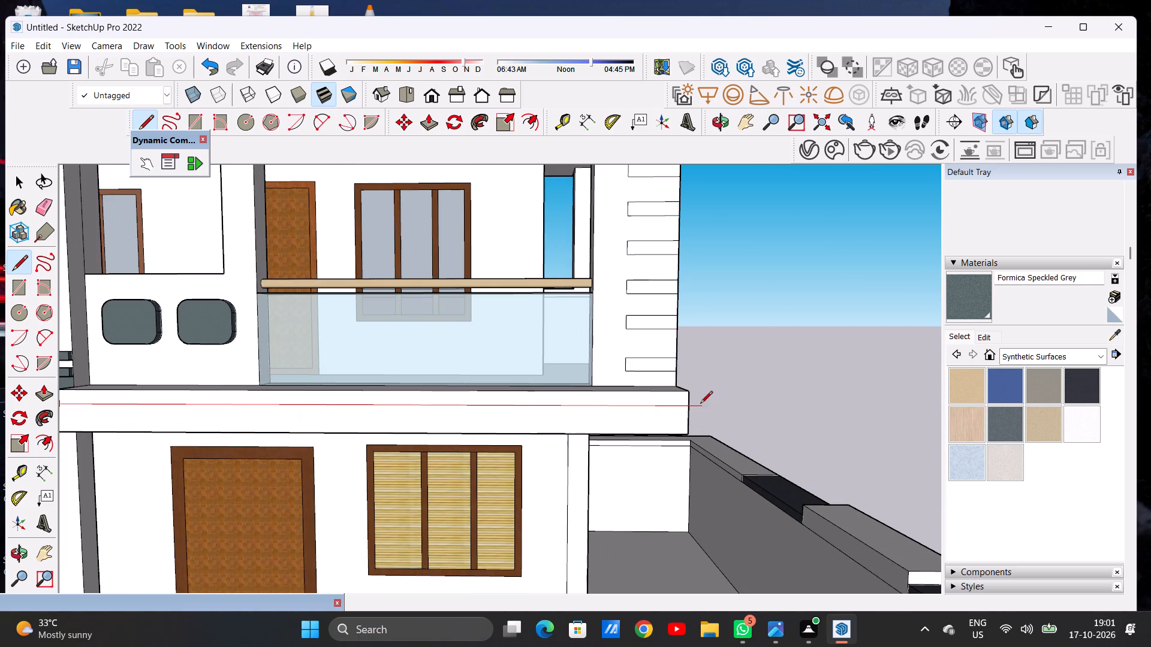
left_click(689, 407)
Continue the dividing line from the front corner along the balcony slab's side face to its far edge.
middle_click_drag(678, 406, 370, 416)
scroll(375, 425, "up", 4)
left_click(347, 421)
scroll(534, 416, "down", 3)
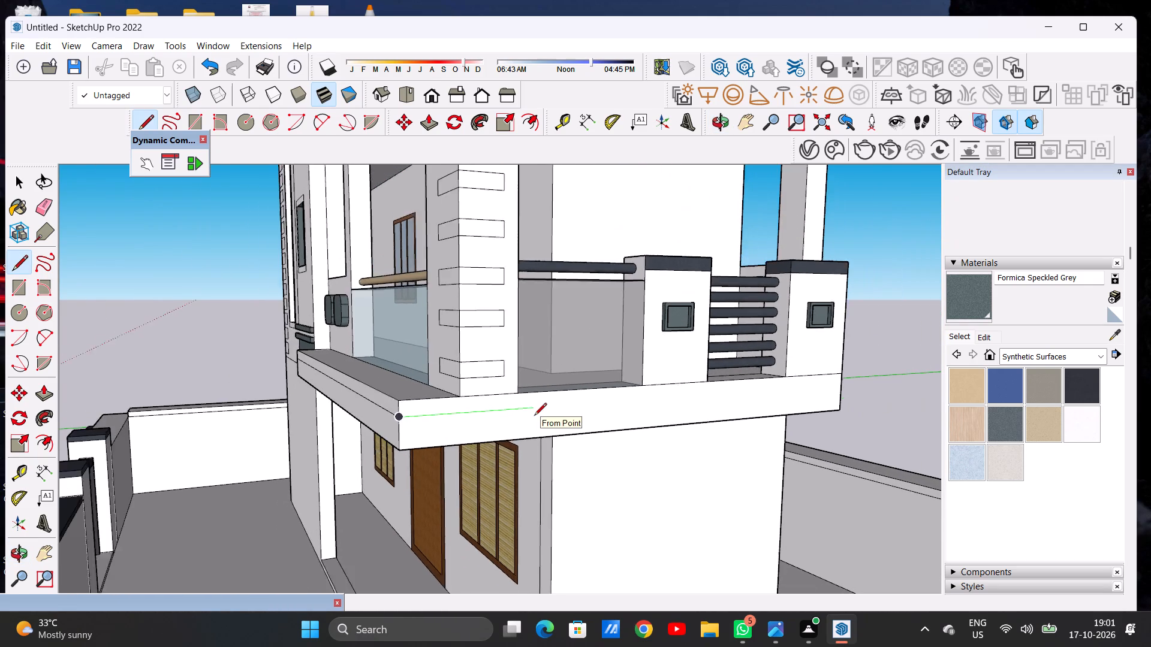
scroll(534, 416, "down", 1)
scroll(807, 379, "up", 11)
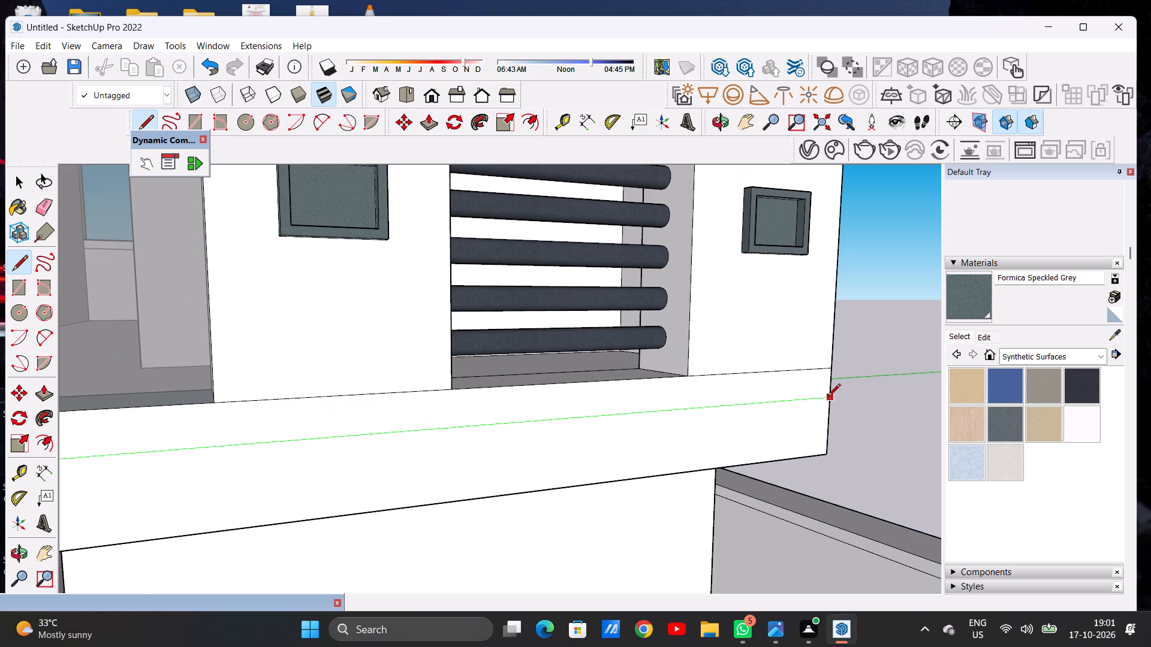
left_click(827, 397)
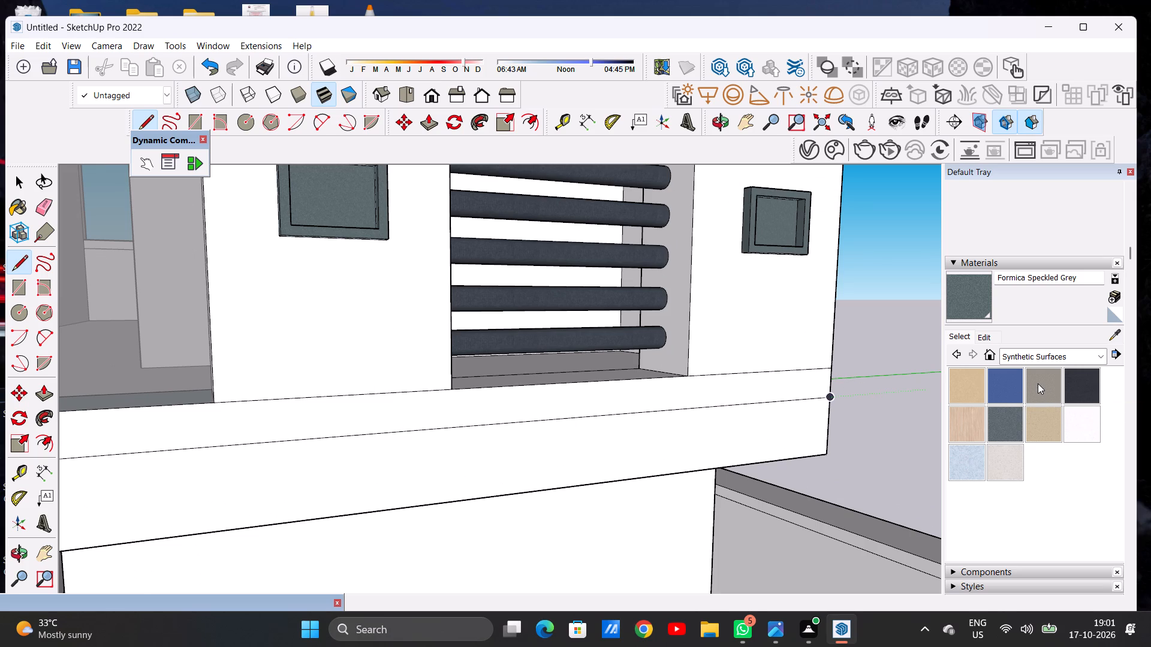
Paint the strip above the dividing line on the balcony slab's side face with Formica Speckled Grey.
left_click(1001, 427)
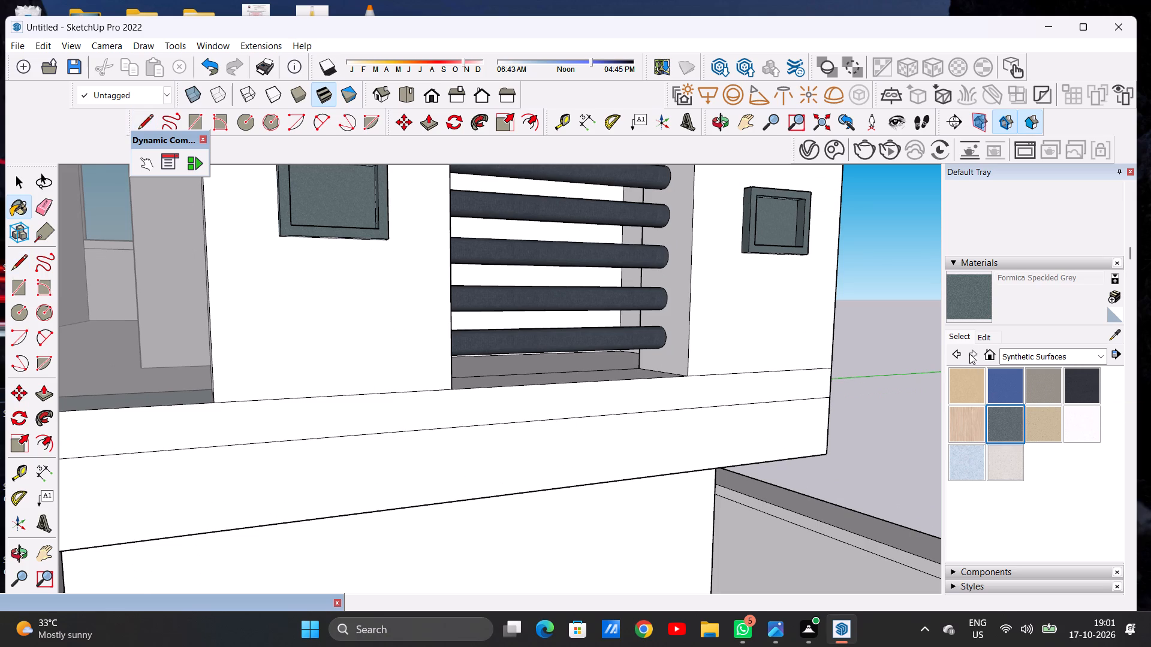
left_click(638, 402)
Lighten the colour of the Formica Speckled Grey material slightly.
left_click(980, 334)
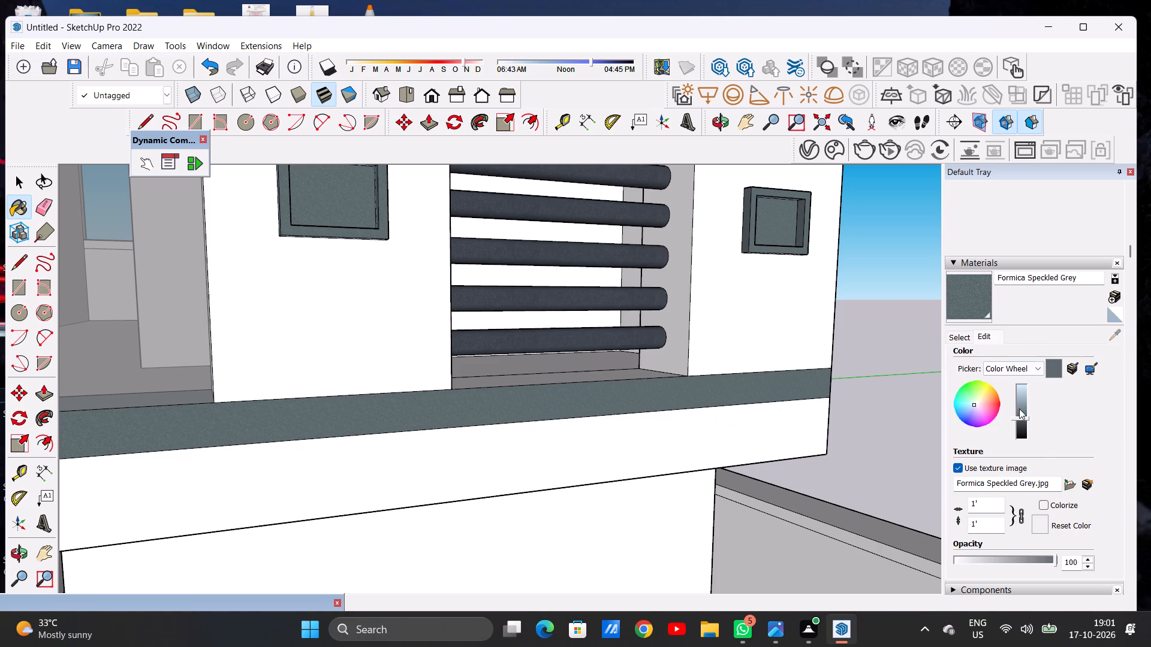
left_click(1019, 409)
Paint the strip above the dividing line on the balcony slab's front face with Formica Speckled Grey.
scroll(794, 408, "down", 18)
middle_click_drag(559, 440, 616, 440)
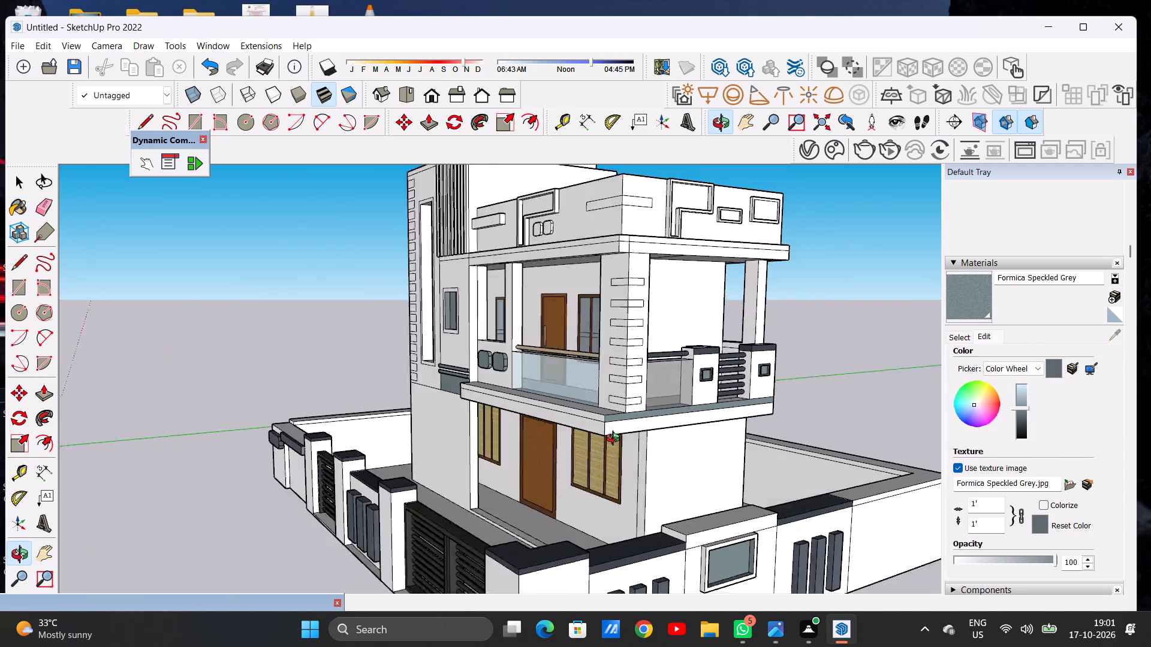
middle_click_drag(616, 440, 709, 450)
scroll(632, 407, "up", 13)
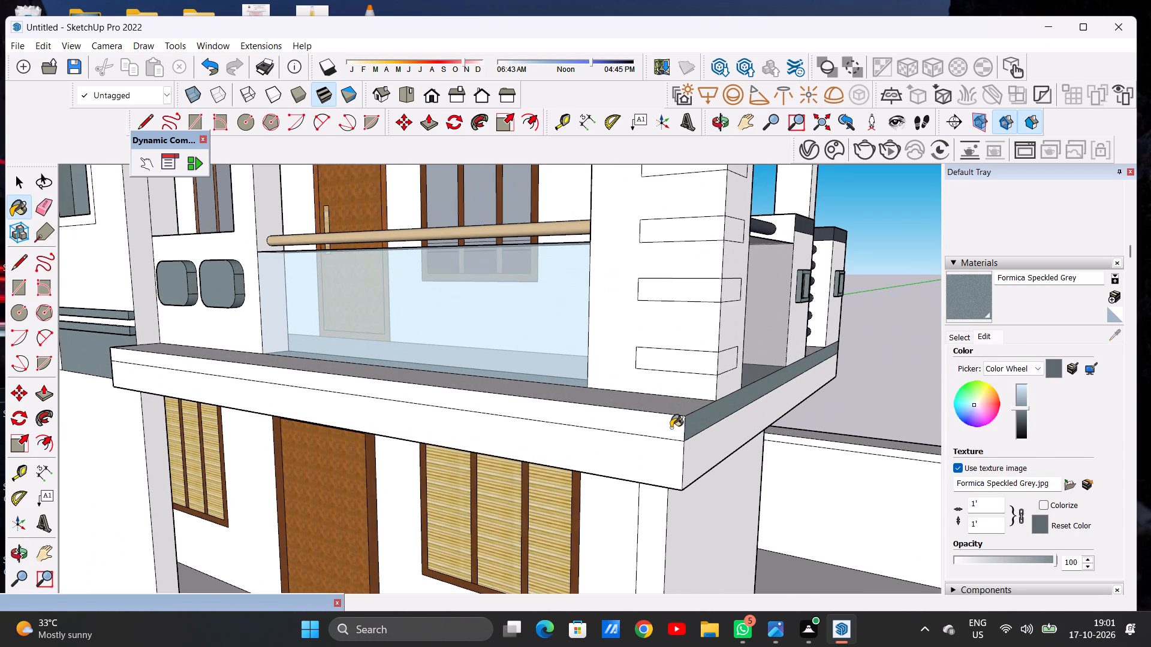
left_click(671, 428)
Examine the slab strip and the lightened grey surfaces across the whole front elevation from near and far.
scroll(713, 446, "down", 13)
middle_click_drag(443, 443, 768, 443)
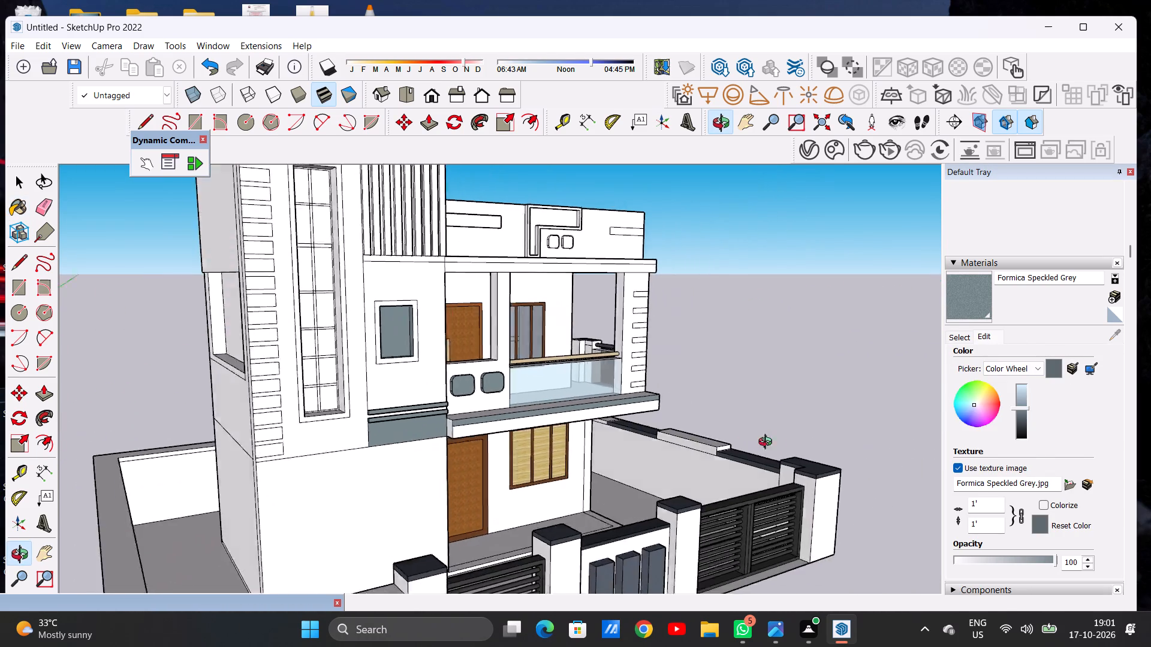
middle_click_drag(768, 443, 809, 440)
scroll(445, 440, "up", 7)
middle_click_drag(519, 430, 386, 440)
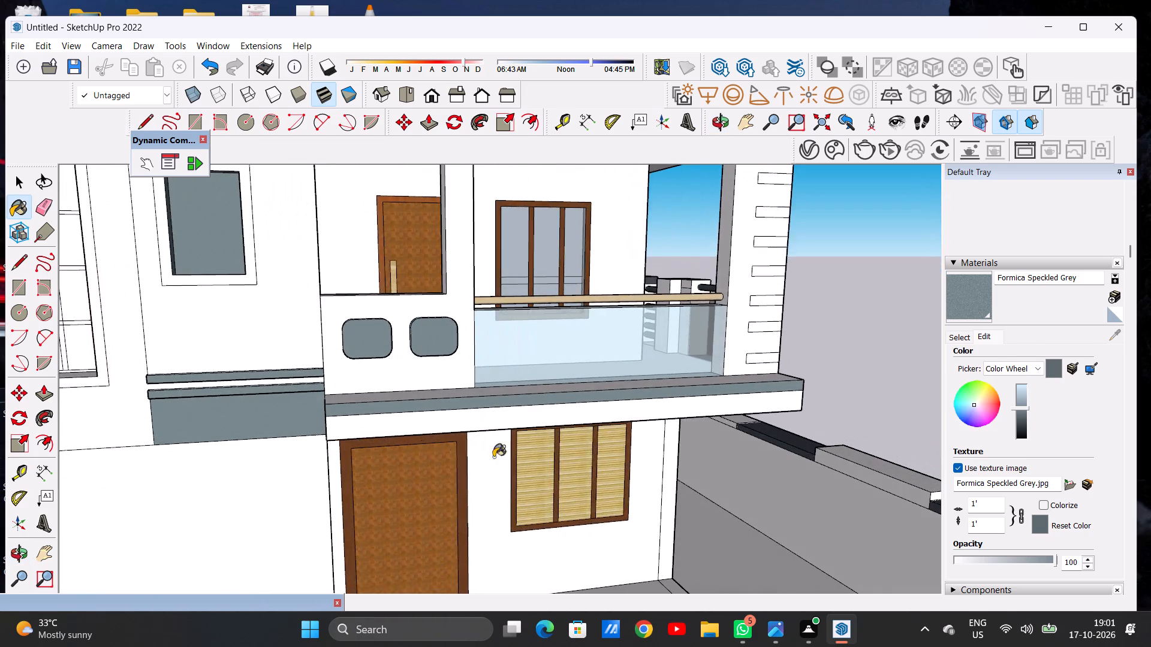
scroll(602, 445, "down", 9)
scroll(513, 456, "down", 5)
middle_click_drag(636, 461, 546, 419)
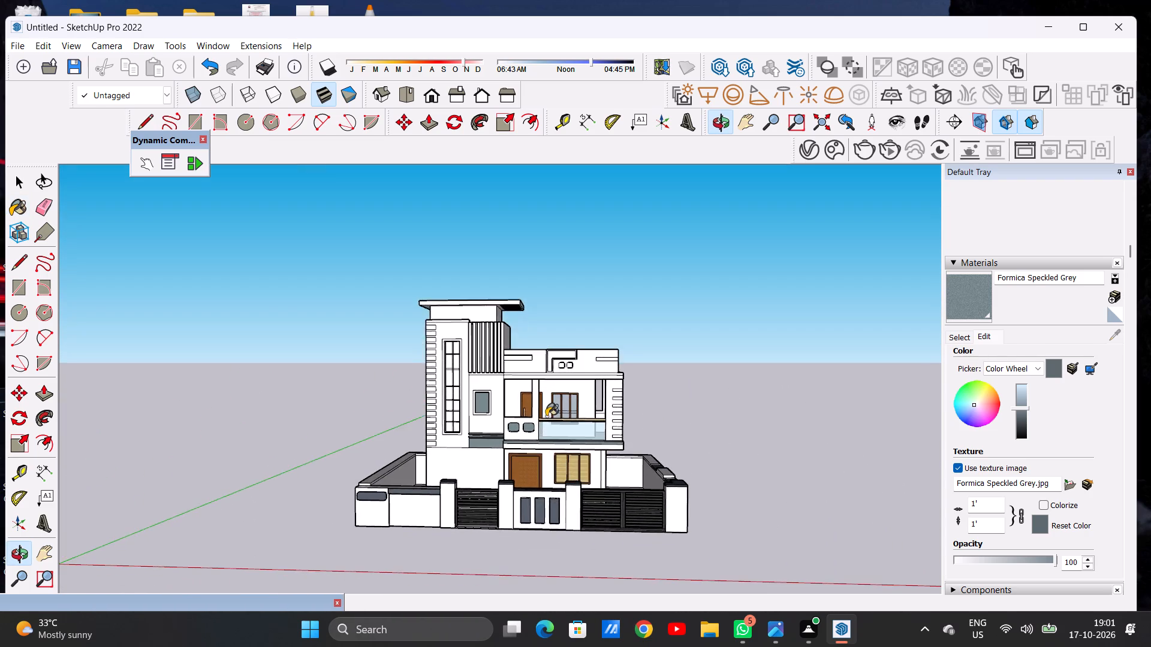
scroll(528, 430, "up", 4)
scroll(528, 430, "down", 1)
scroll(528, 430, "up", 7)
key("space")
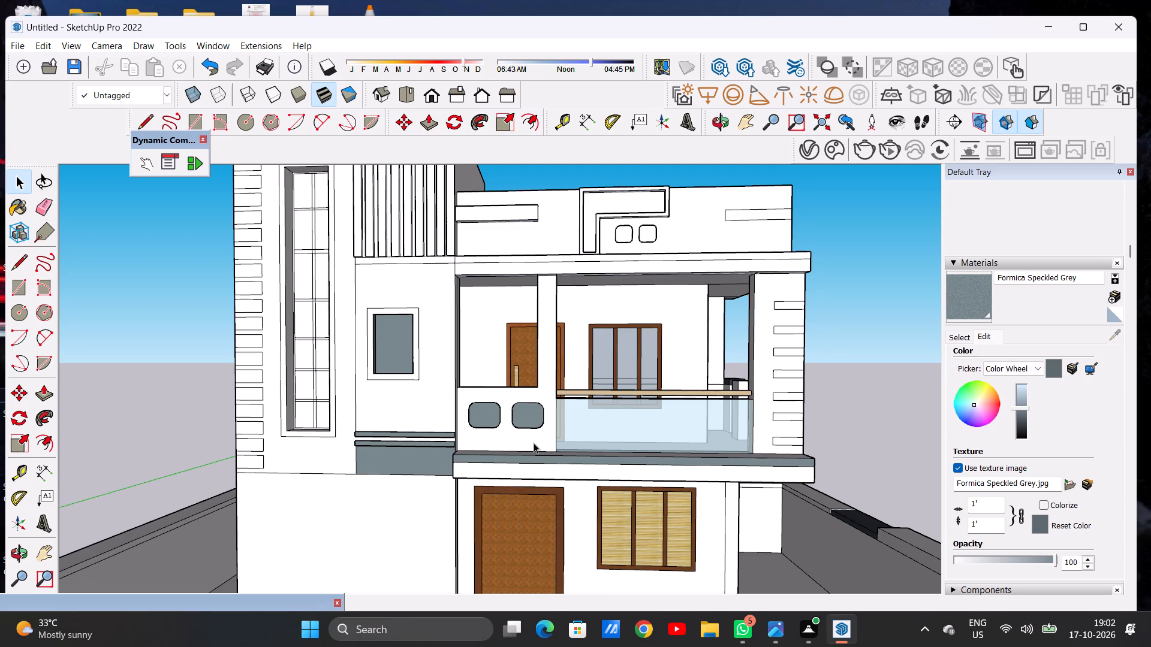
scroll(480, 495, "down", 5)
scroll(523, 471, "down", 6)
scroll(513, 525, "up", 2)
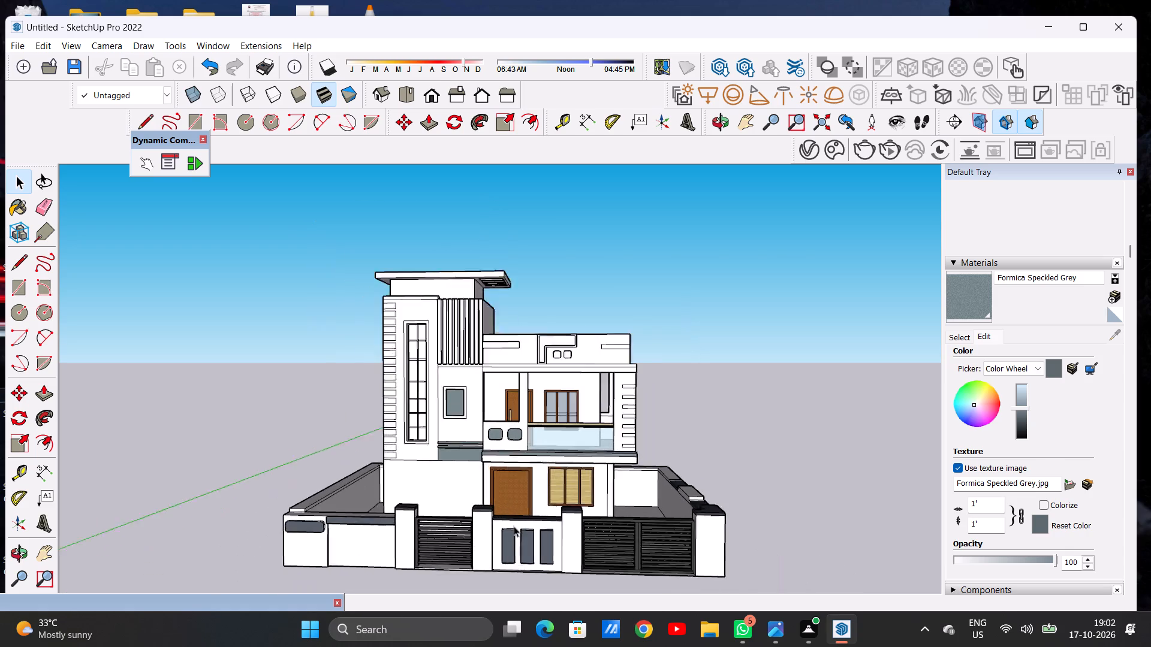
scroll(514, 526, "up", 4)
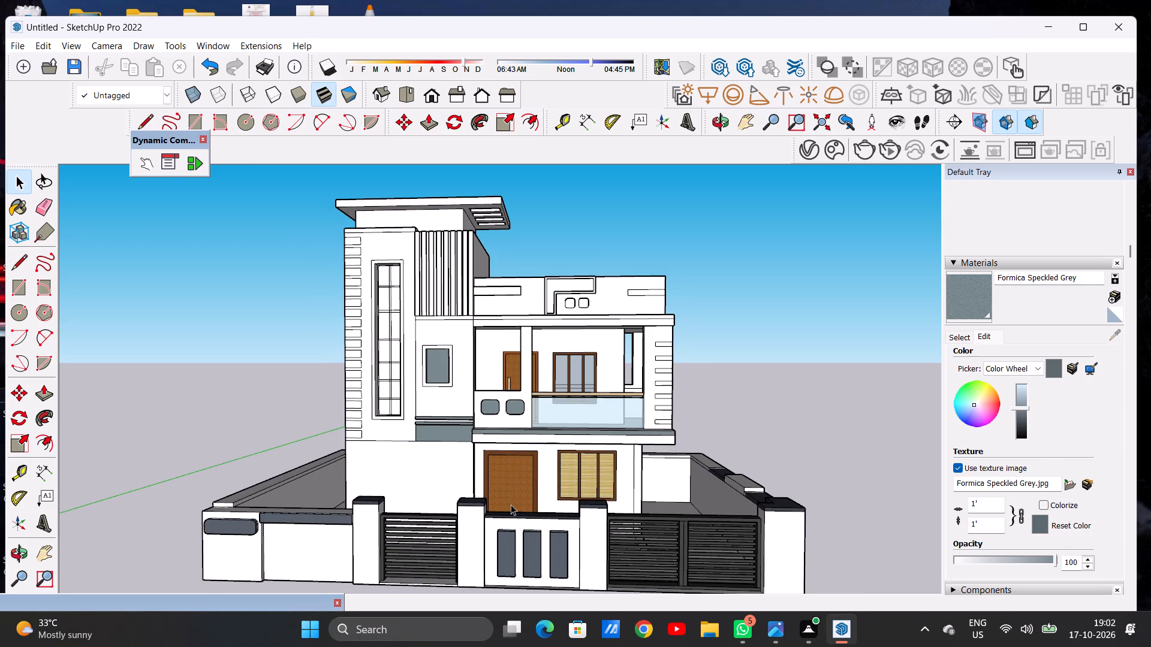
scroll(468, 449, "up", 8)
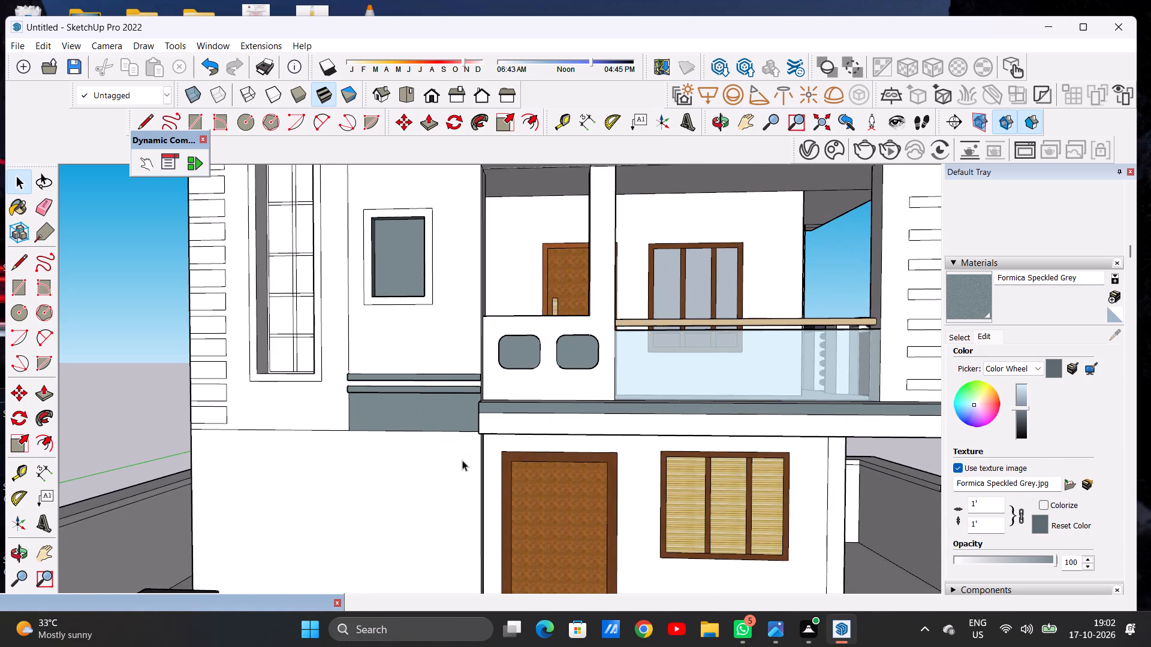
scroll(462, 462, "down", 5)
middle_click_drag(508, 461, 516, 421)
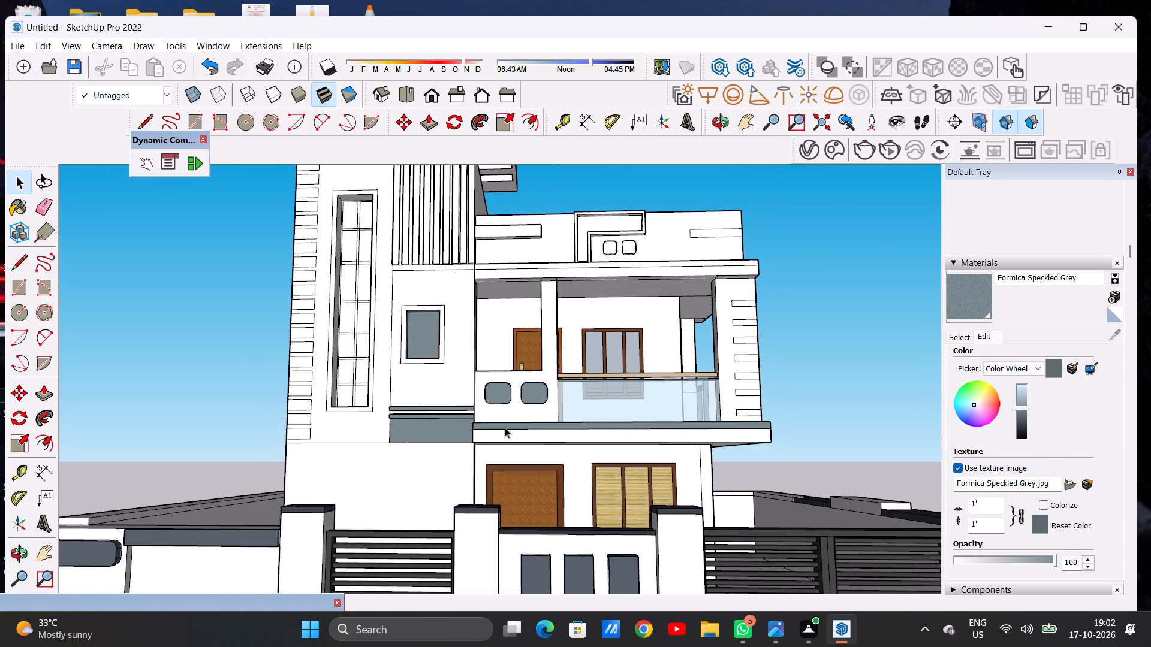
scroll(505, 427, "up", 7)
scroll(485, 450, "down", 1)
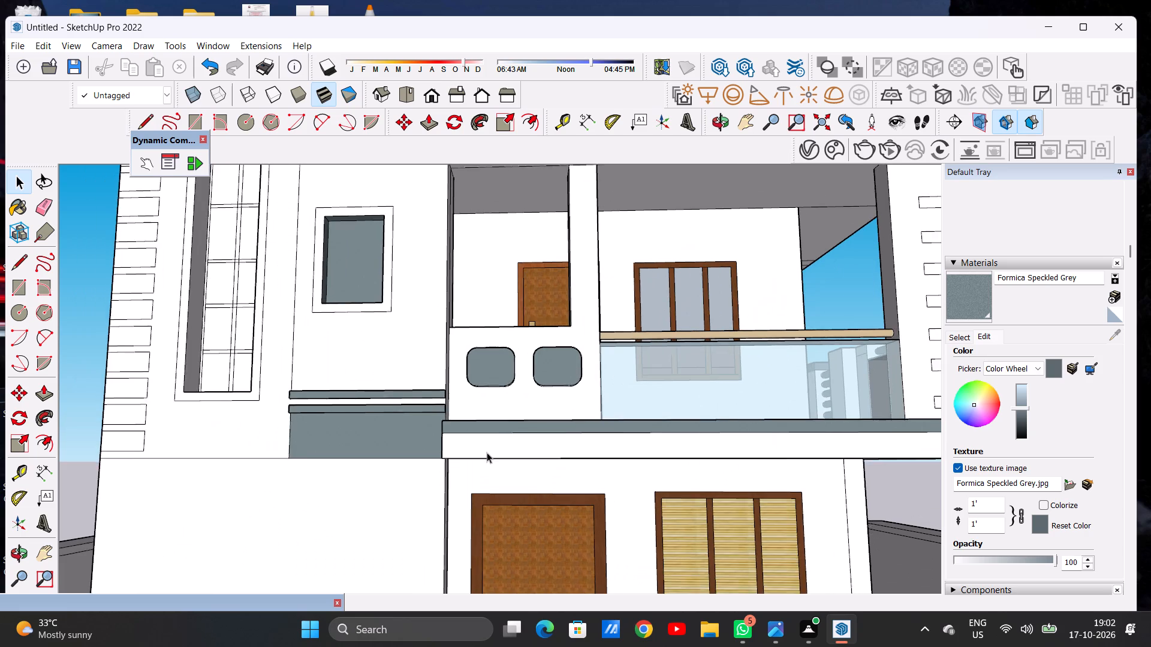
scroll(487, 452, "down", 1)
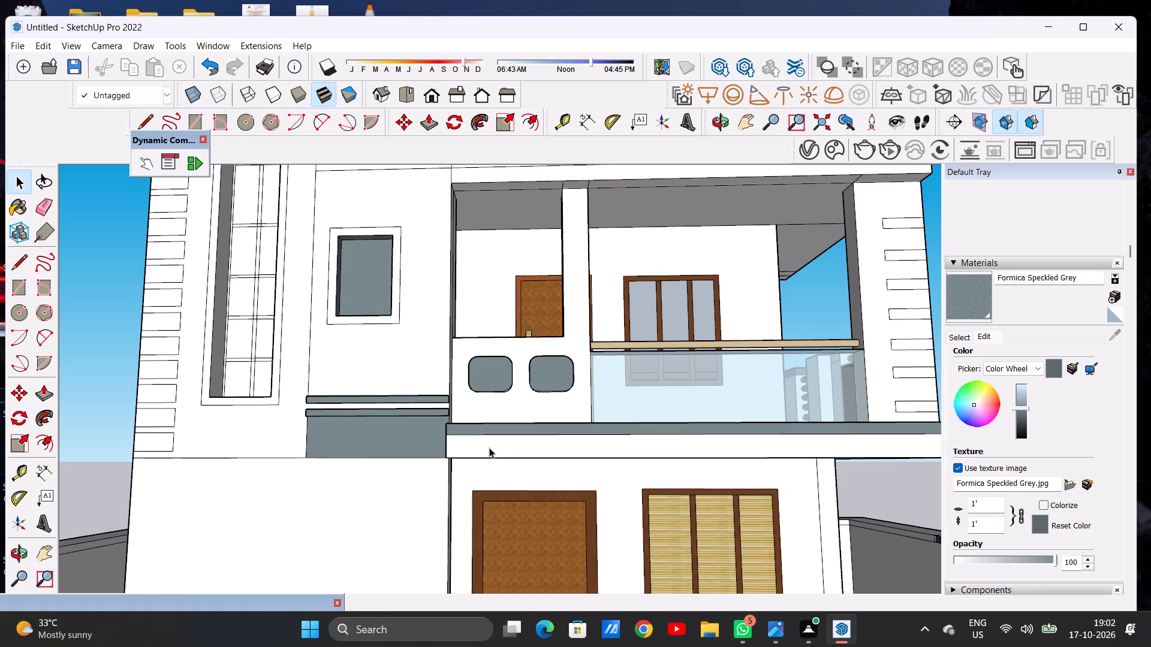
scroll(482, 448, "down", 8)
Paint the front face of the projecting horizontal bar on the roof parapet with Blacktop Old 01 from Asphalt and Concrete.
middle_click_drag(463, 419, 471, 563)
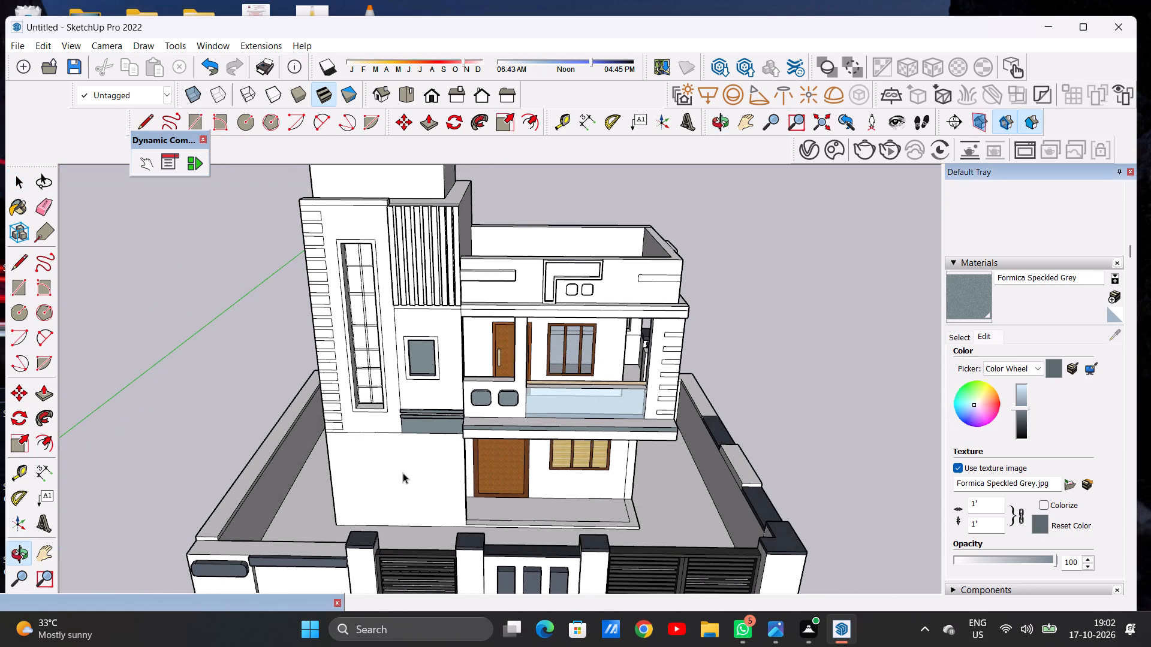
scroll(405, 473, "down", 2)
scroll(469, 277, "up", 5)
middle_click_drag(485, 338, 462, 306)
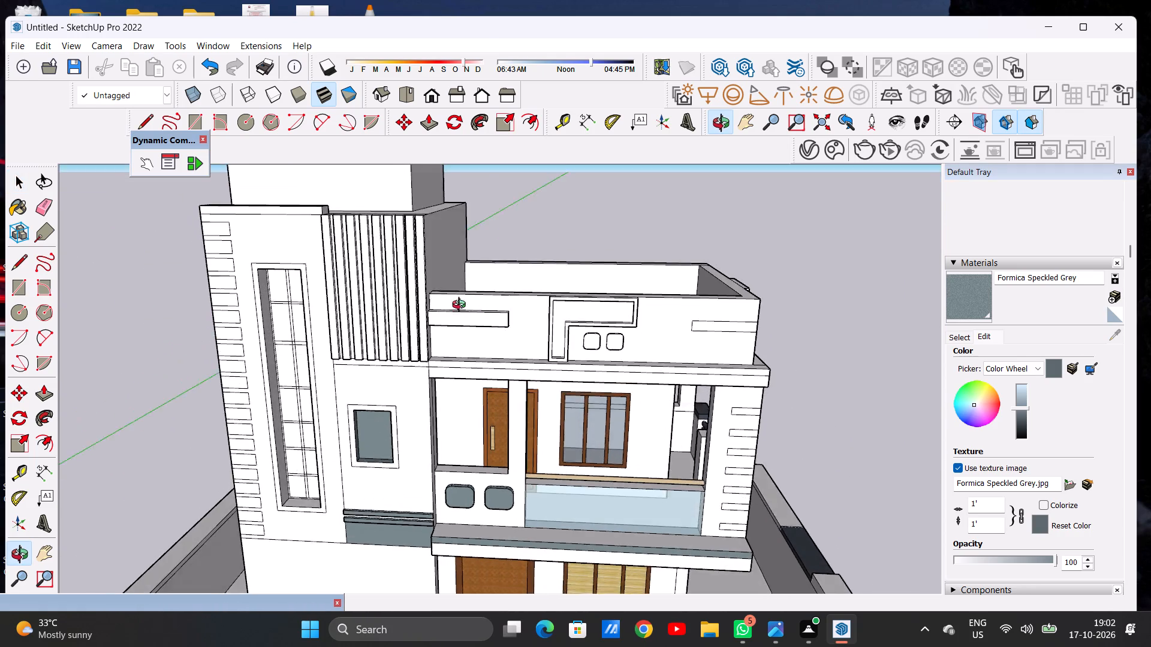
middle_click_drag(462, 306, 366, 322)
scroll(457, 338, "up", 11)
middle_click_drag(476, 315, 412, 338)
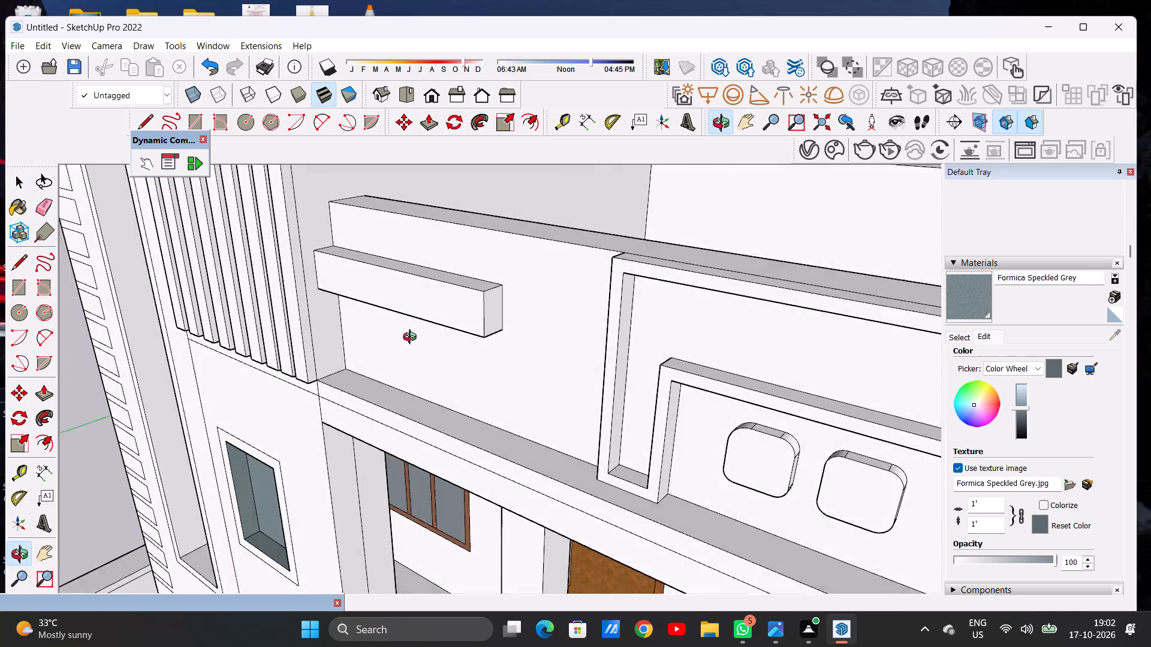
middle_click_drag(412, 338, 408, 349)
scroll(463, 307, "up", 2)
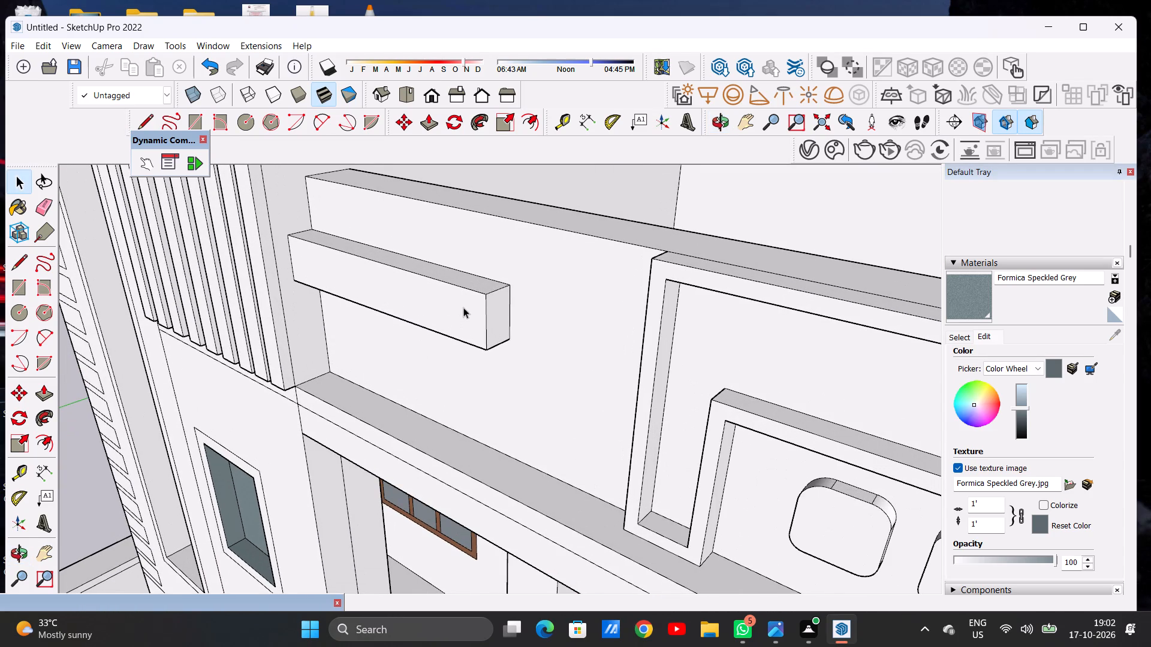
left_click(959, 340)
left_click(1005, 423)
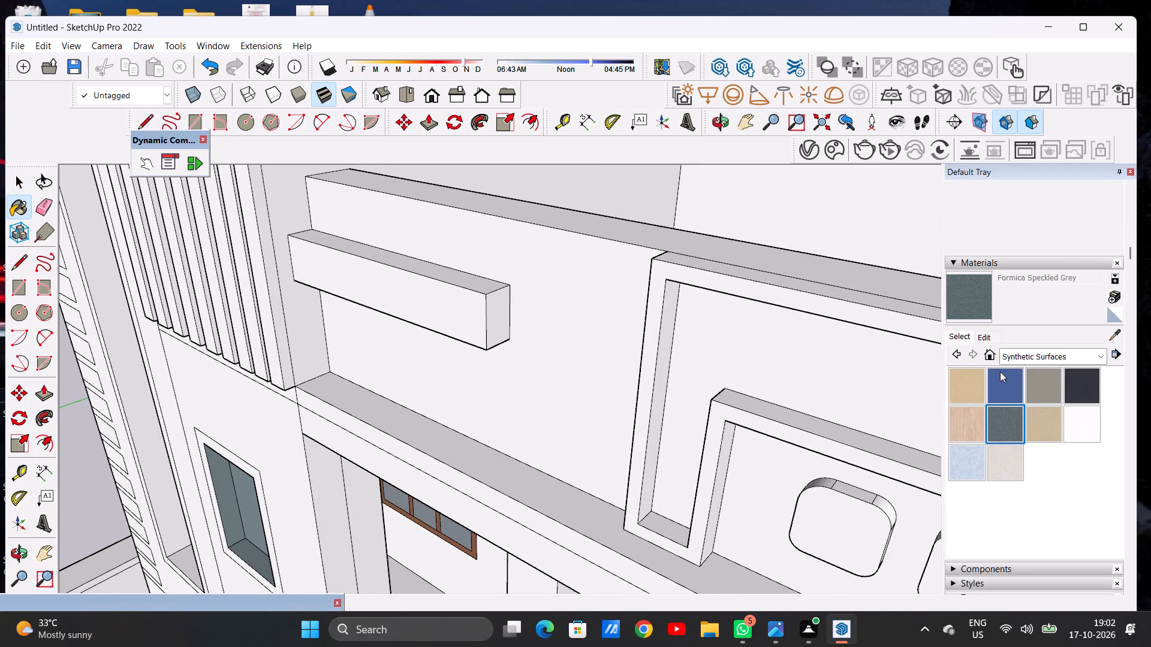
left_click(1026, 356)
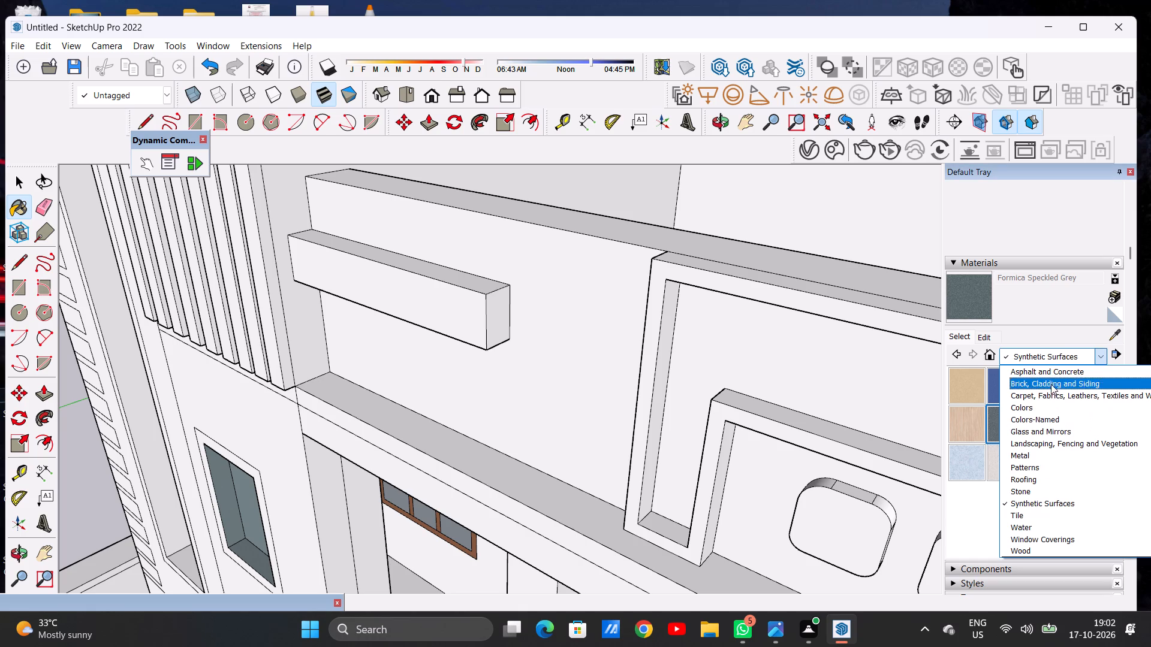
left_click(1045, 376)
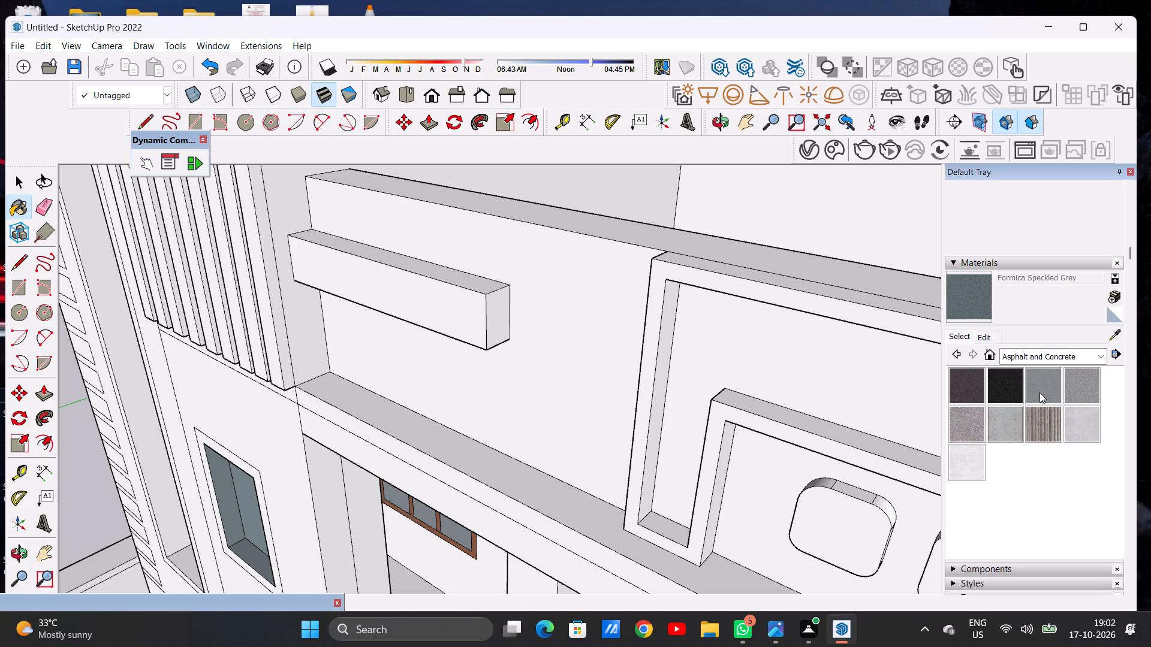
left_click(1039, 392)
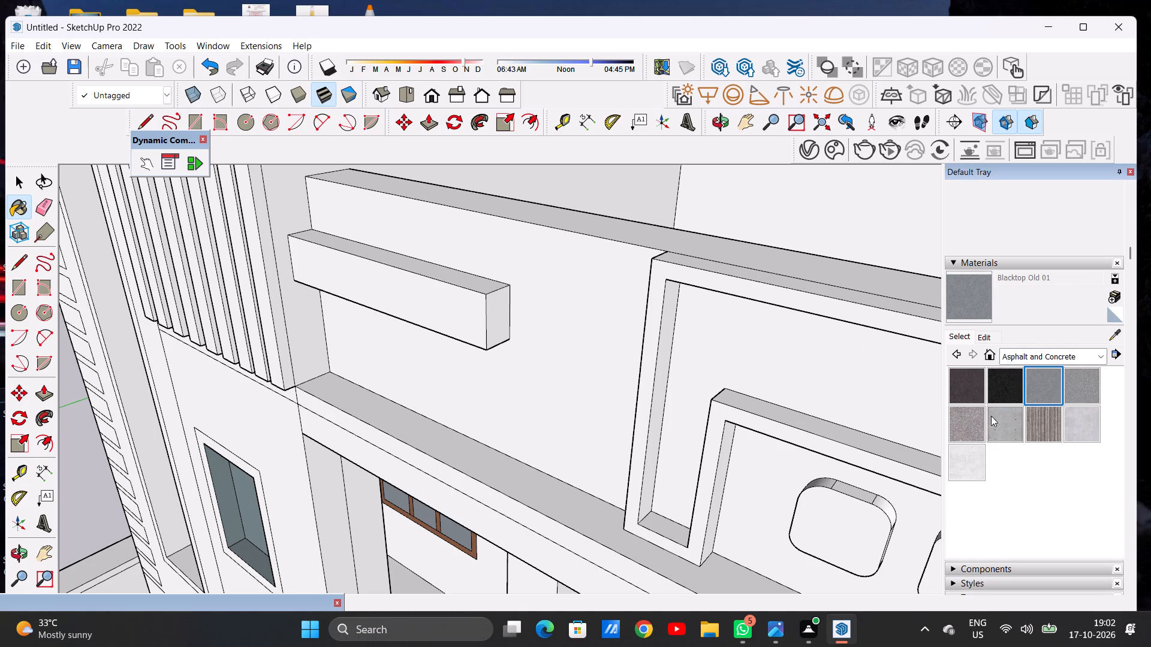
left_click(471, 309)
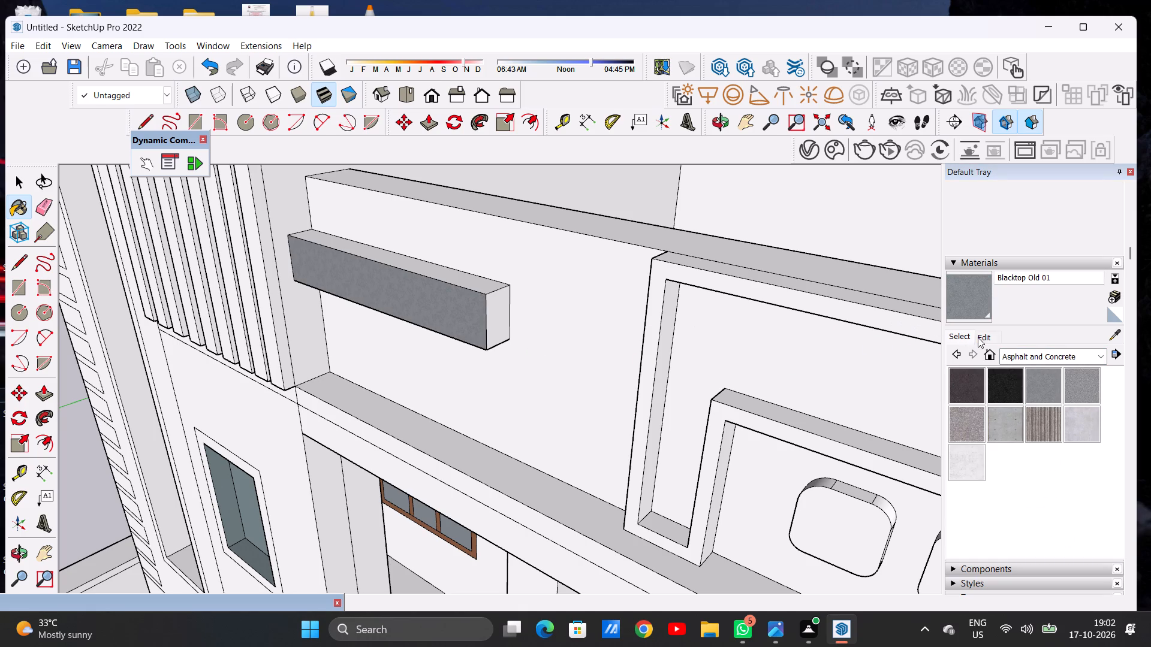
Darken the colour of the Blacktop Old 01 material.
left_click(980, 333)
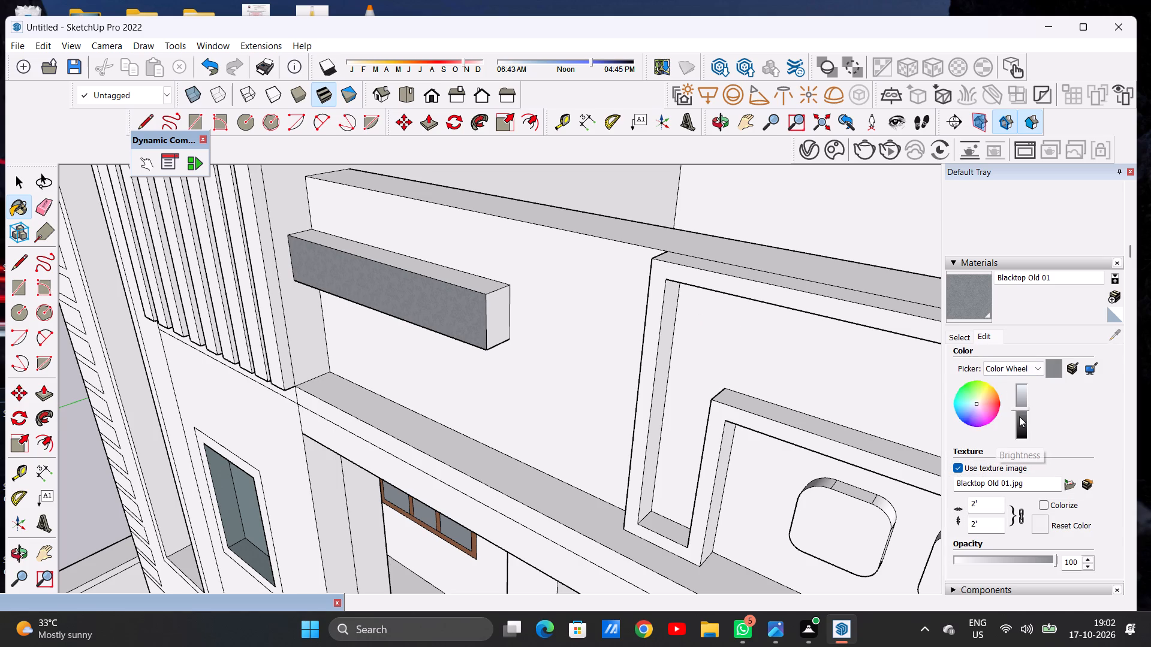
left_click(1019, 416)
Paint the top, end and underside faces of the projecting parapet bar with Blacktop Old 01.
scroll(598, 375, "down", 6)
scroll(511, 318, "up", 8)
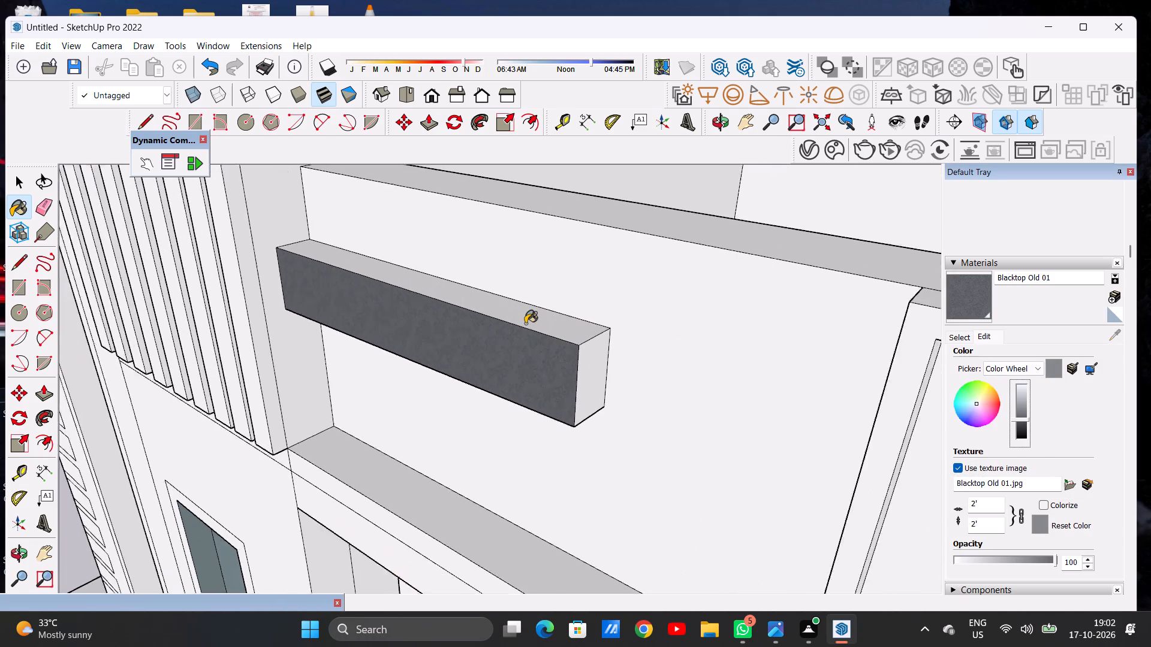
scroll(525, 323, "up", 3)
left_click(544, 328)
left_click(599, 376)
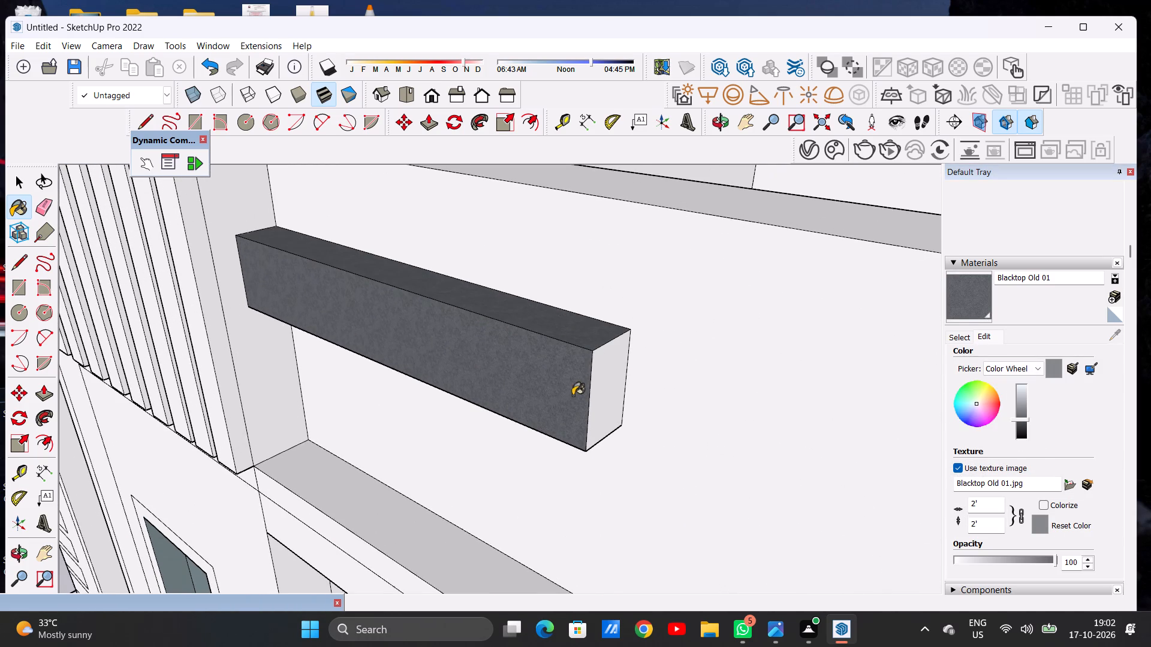
scroll(568, 409, "down", 13)
middle_click_drag(504, 409, 594, 271)
scroll(547, 398, "up", 1)
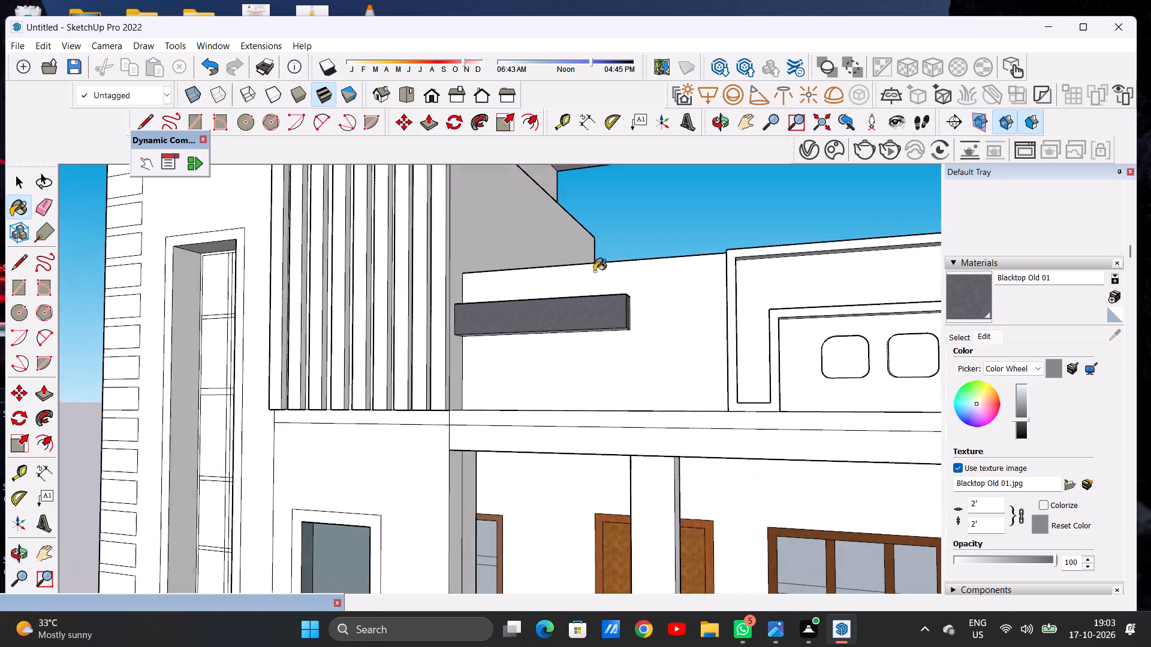
scroll(612, 323, "up", 6)
middle_click_drag(608, 309, 573, 247)
scroll(573, 247, "up", 10)
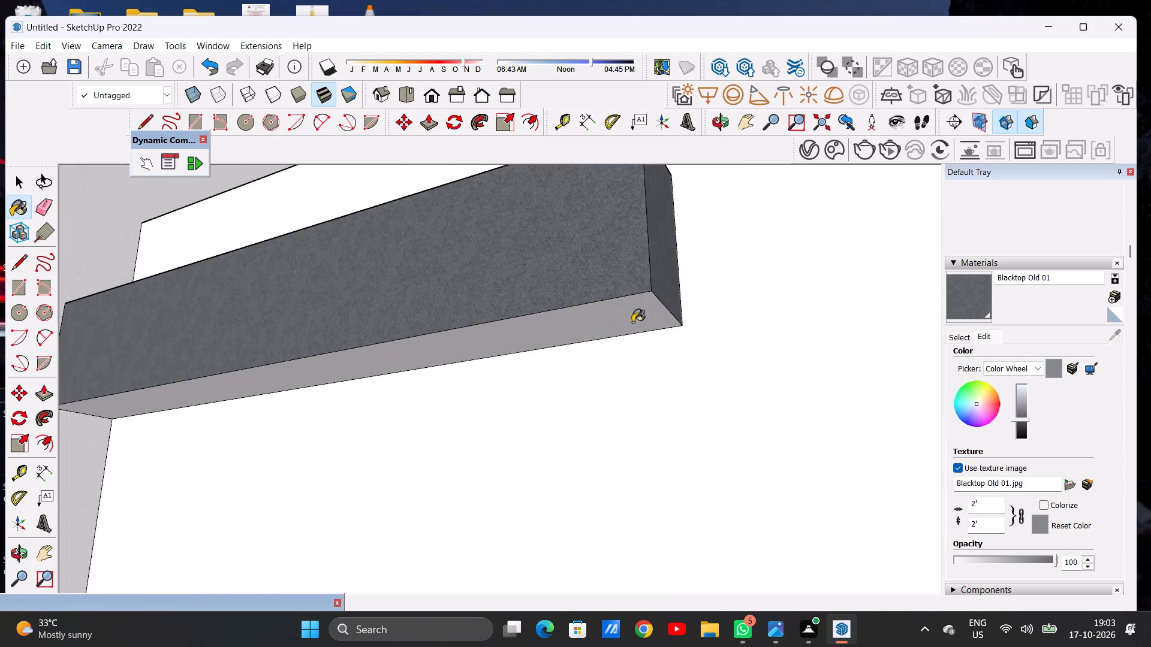
left_click(617, 319)
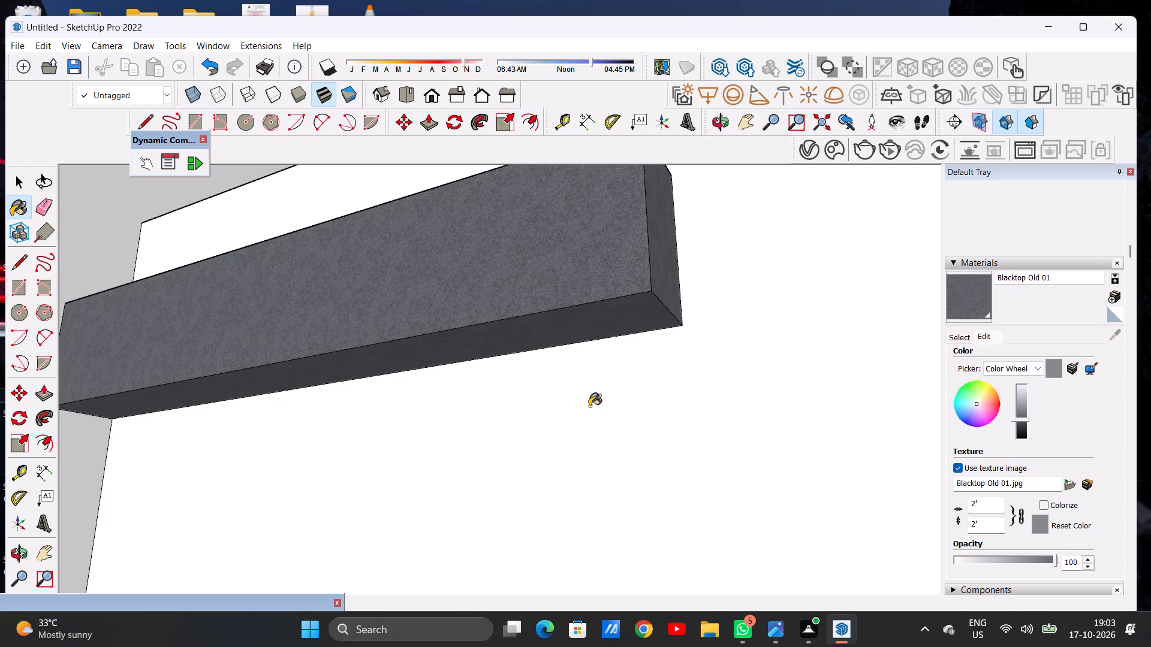
Paint the recessed face inside the L-shaped frame on the front parapet with Blacktop Old 01.
scroll(457, 398, "down", 12)
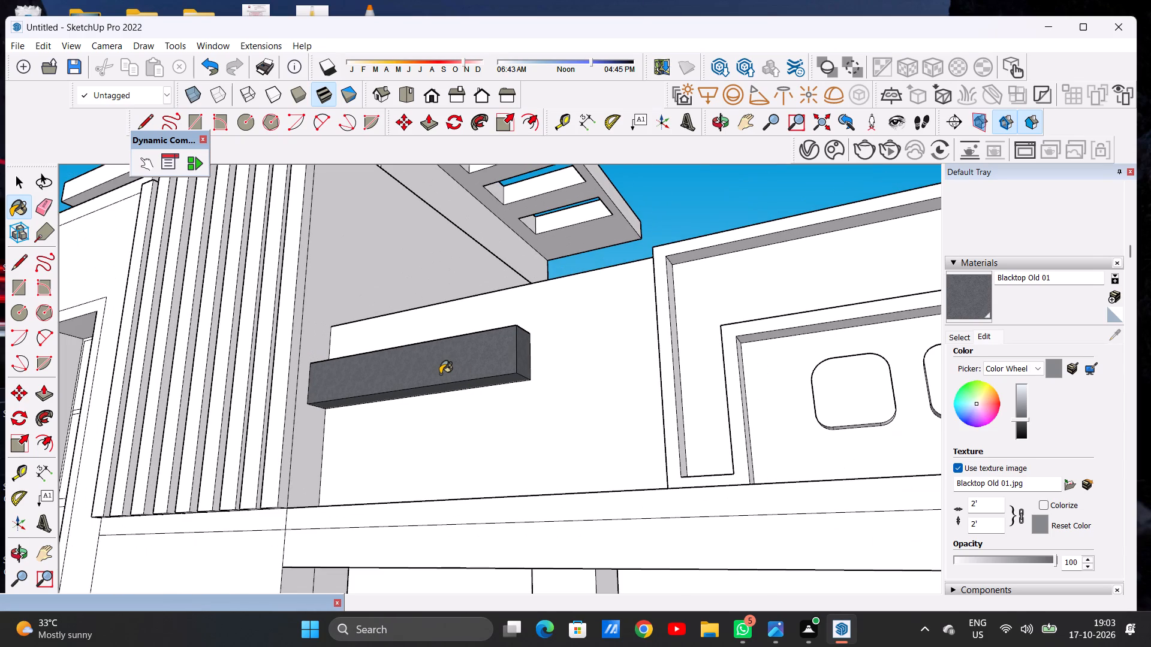
scroll(474, 362, "down", 7)
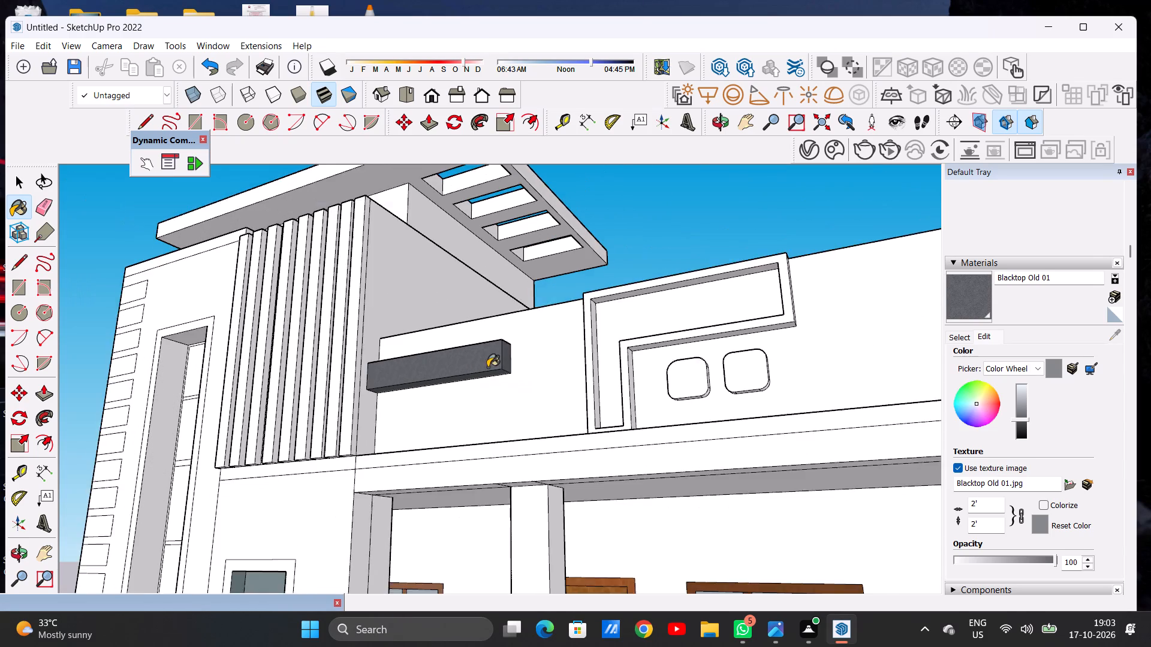
scroll(487, 367, "down", 2)
scroll(503, 453, "down", 6)
middle_click_drag(532, 425, 638, 477)
scroll(556, 411, "up", 14)
left_click(543, 389)
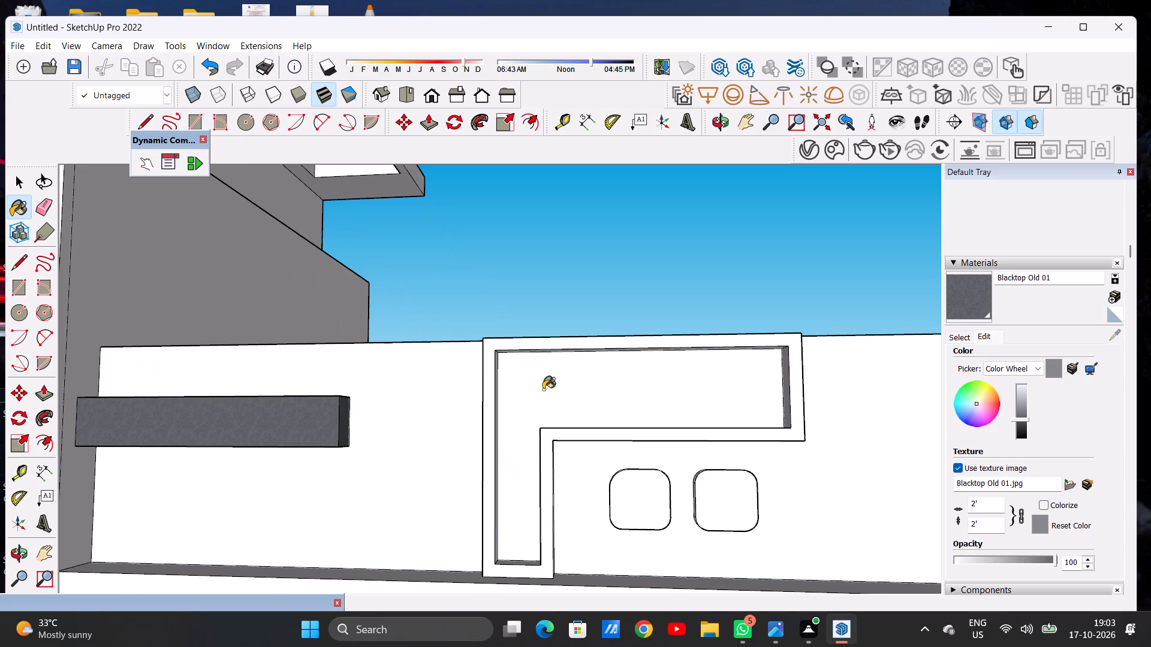
Paint the front faces of the two rounded square blocks below the L-shaped frame with Blacktop Old 01.
scroll(617, 479, "up", 9)
left_click(645, 494)
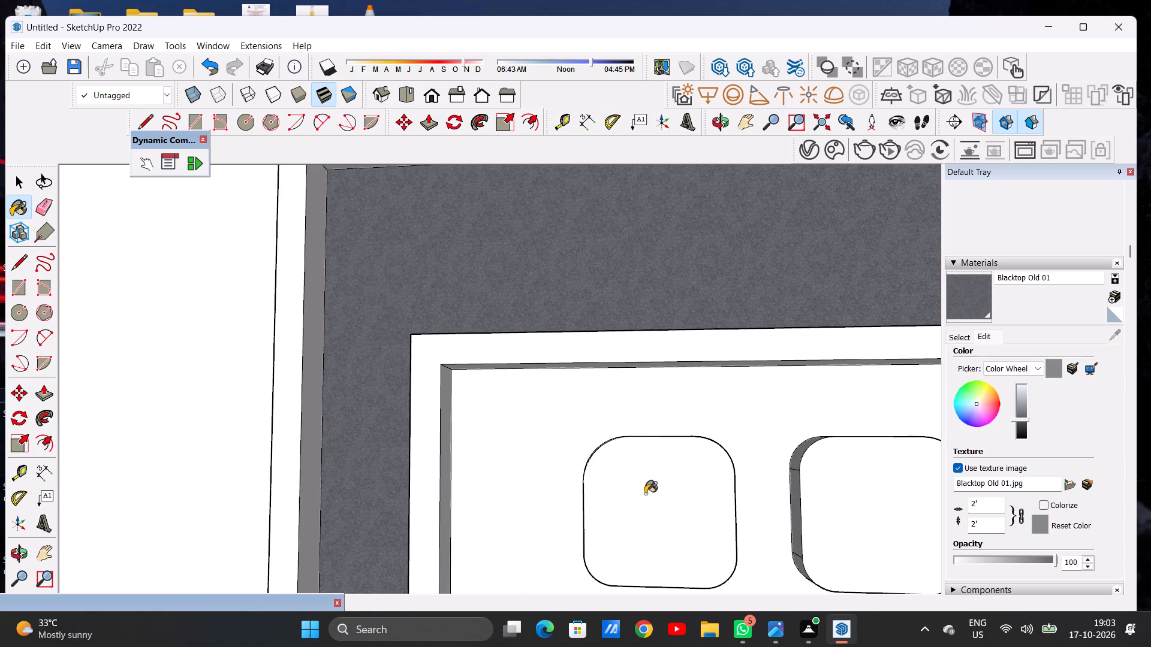
left_click(832, 488)
Paint the top and left edge faces of both rounded blocks, including their corner curves, with Blacktop Old 01.
scroll(422, 485, "down", 15)
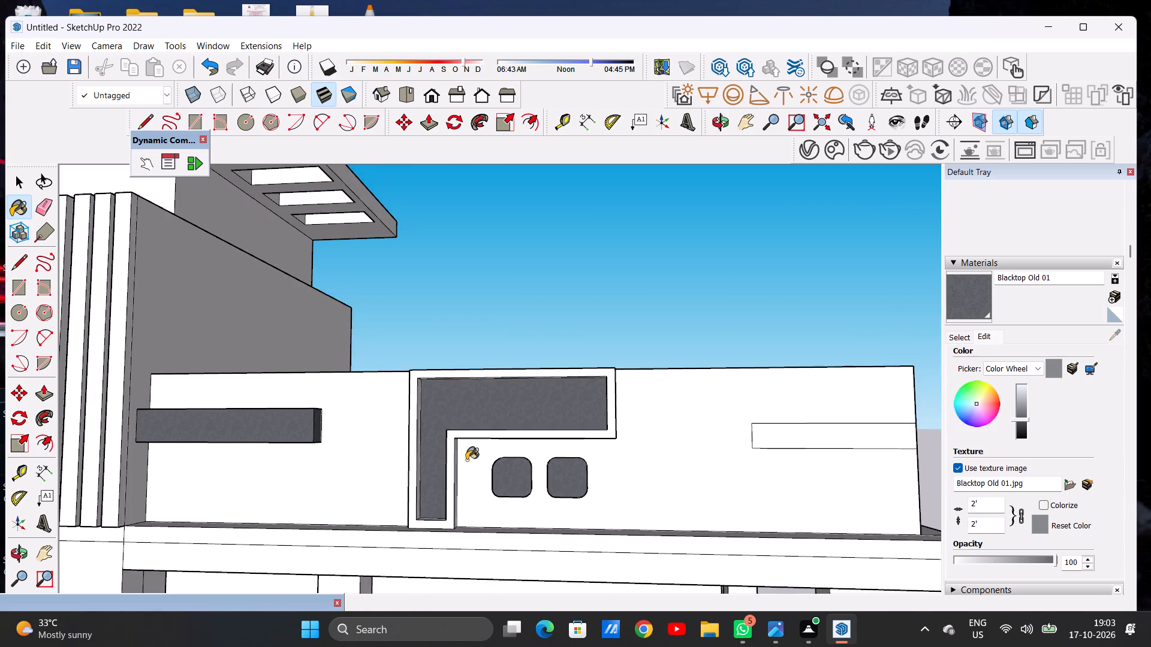
middle_click_drag(469, 462, 646, 530)
scroll(607, 495, "up", 19)
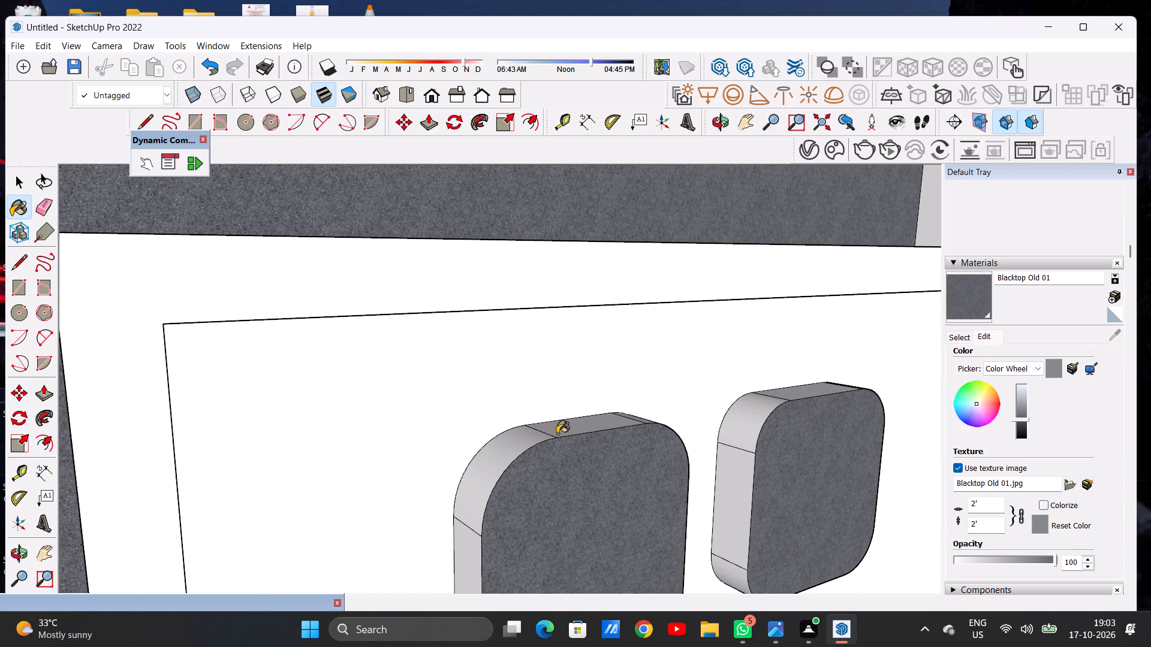
left_click(566, 427)
left_click(508, 456)
left_click(465, 555)
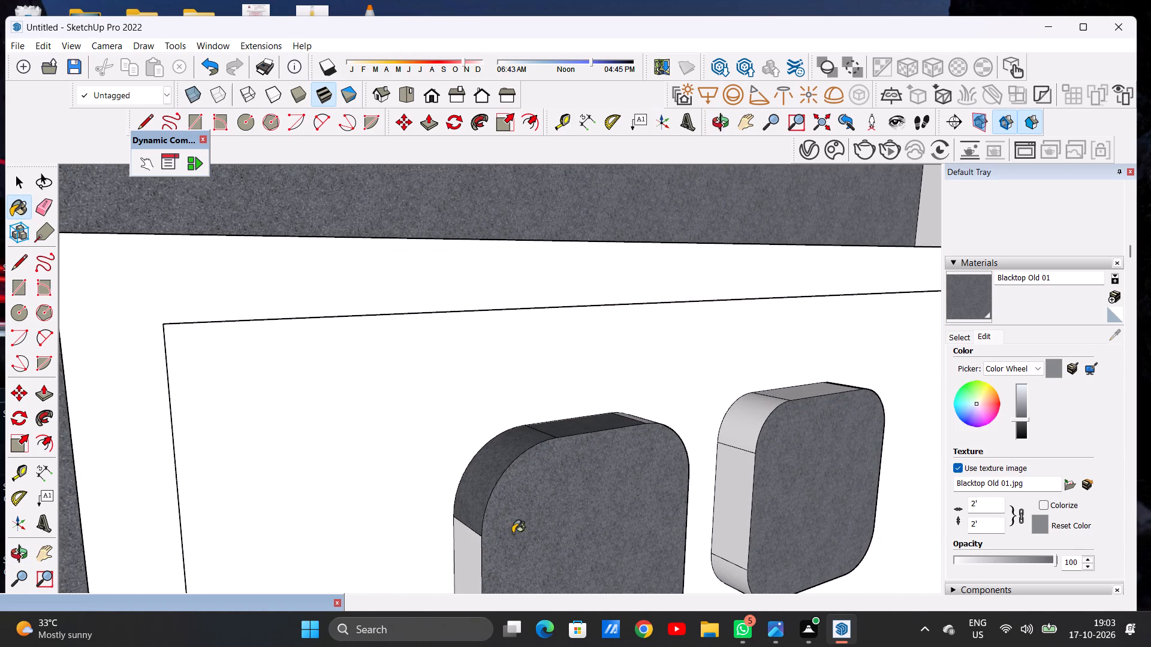
left_click(736, 416)
left_click(799, 388)
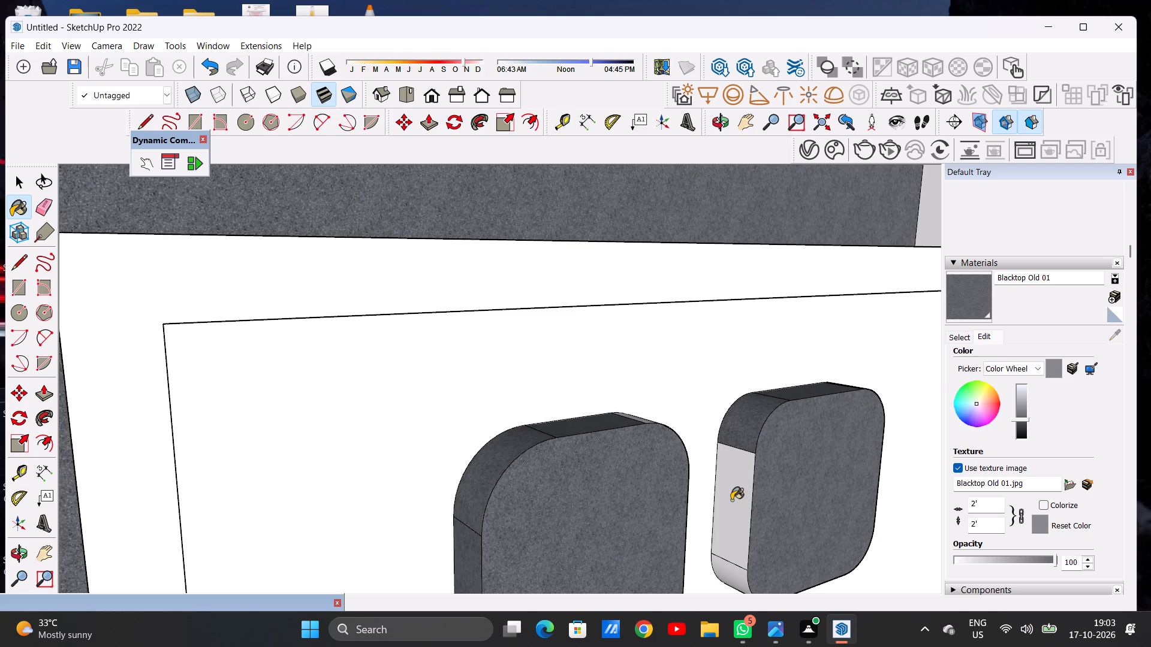
left_click(731, 500)
left_click(728, 569)
scroll(500, 362, "down", 7)
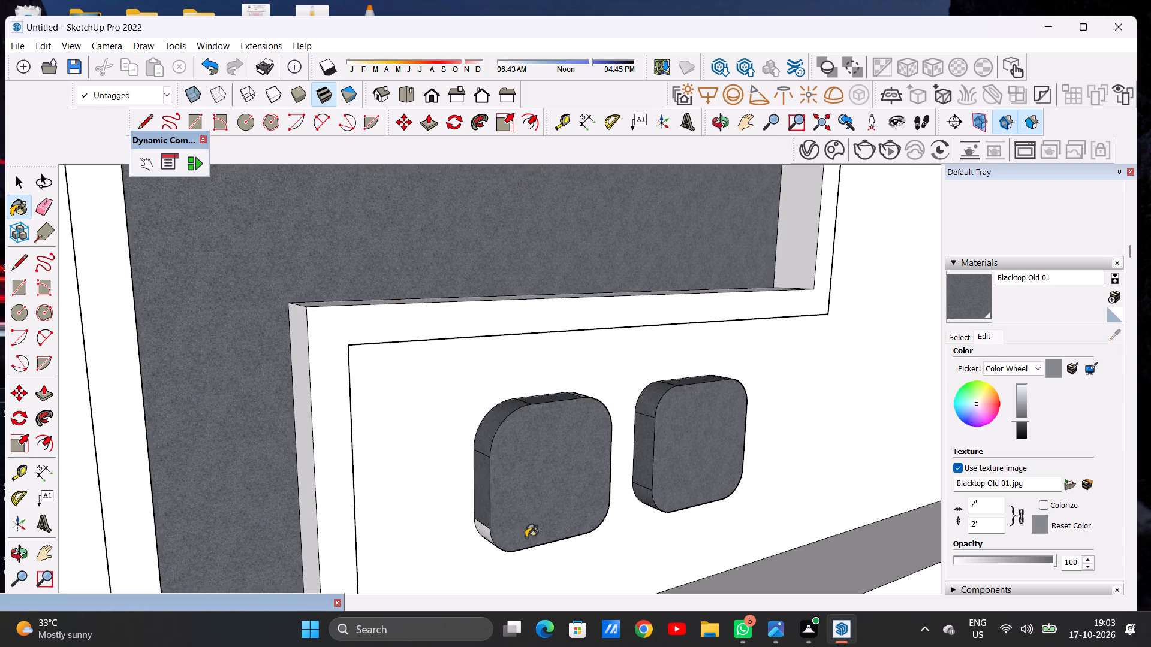
scroll(526, 539, "up", 7)
scroll(478, 513, "up", 6)
left_click(429, 467)
scroll(488, 480, "down", 10)
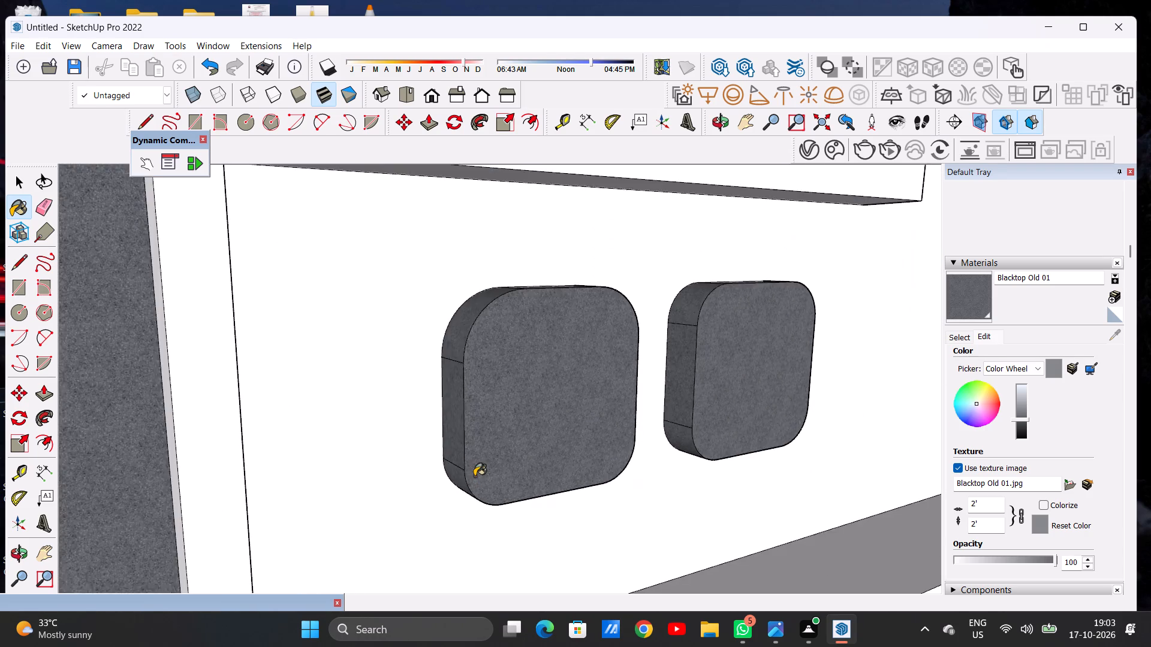
Paint the right edge faces and corner curves of both rounded parapet blocks with Blacktop Old 01.
scroll(474, 476, "down", 11)
middle_click_drag(667, 436, 253, 444)
scroll(339, 385, "up", 4)
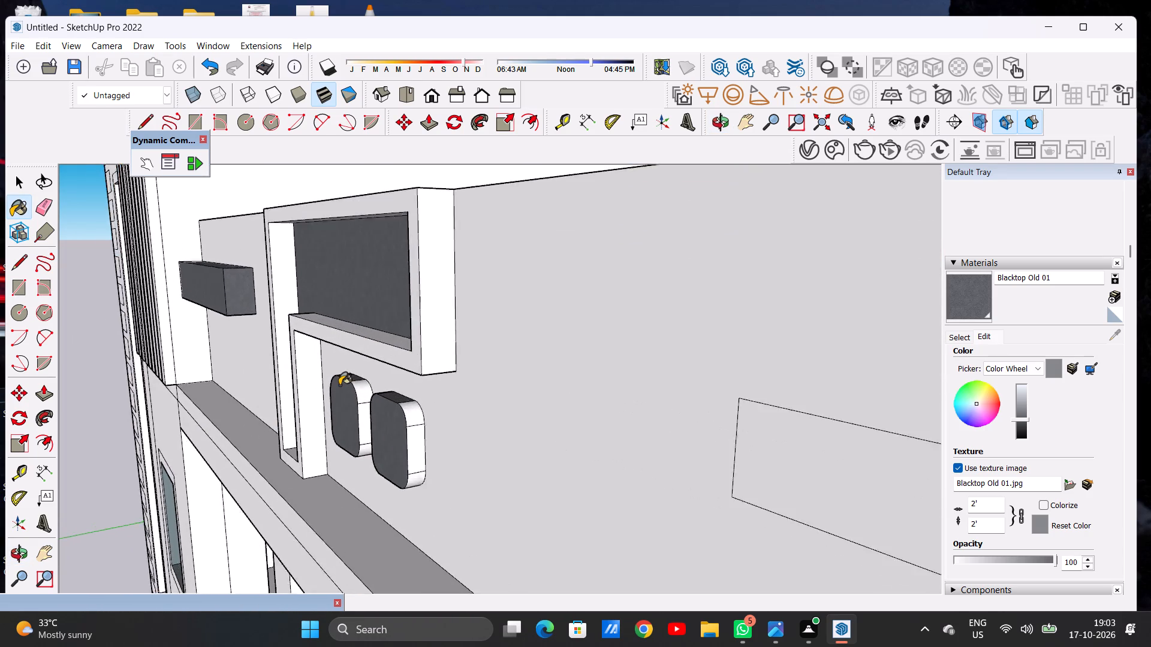
scroll(339, 385, "up", 3)
scroll(360, 433, "up", 4)
left_click(389, 437)
left_click(388, 385)
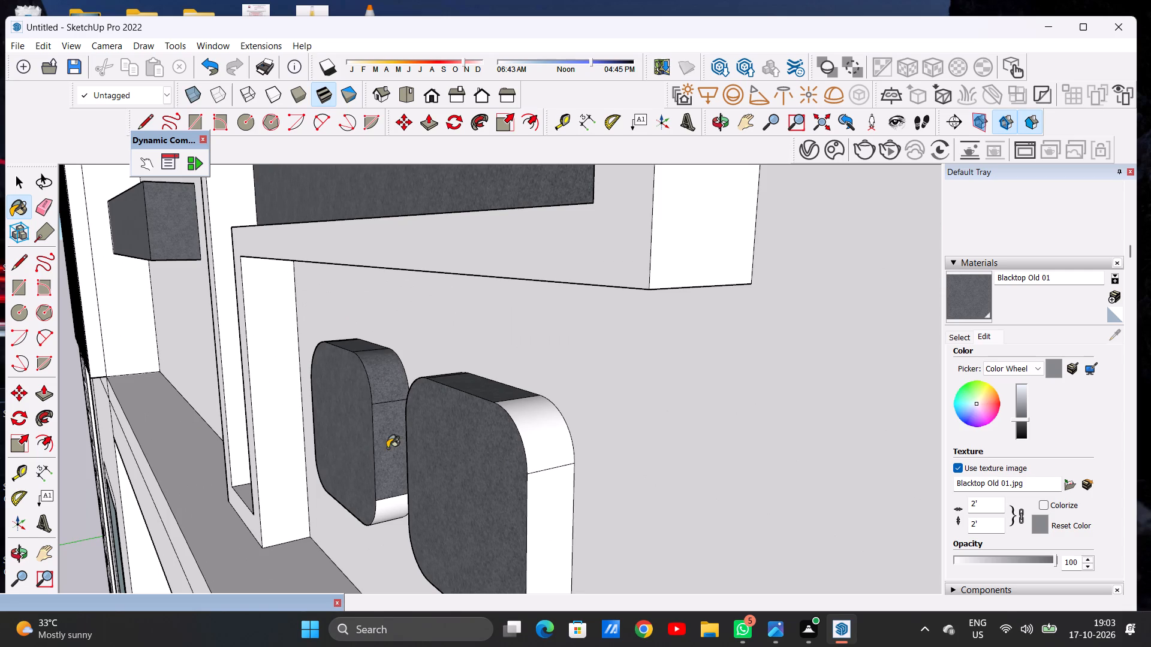
left_click(384, 512)
left_click(541, 440)
left_click(545, 480)
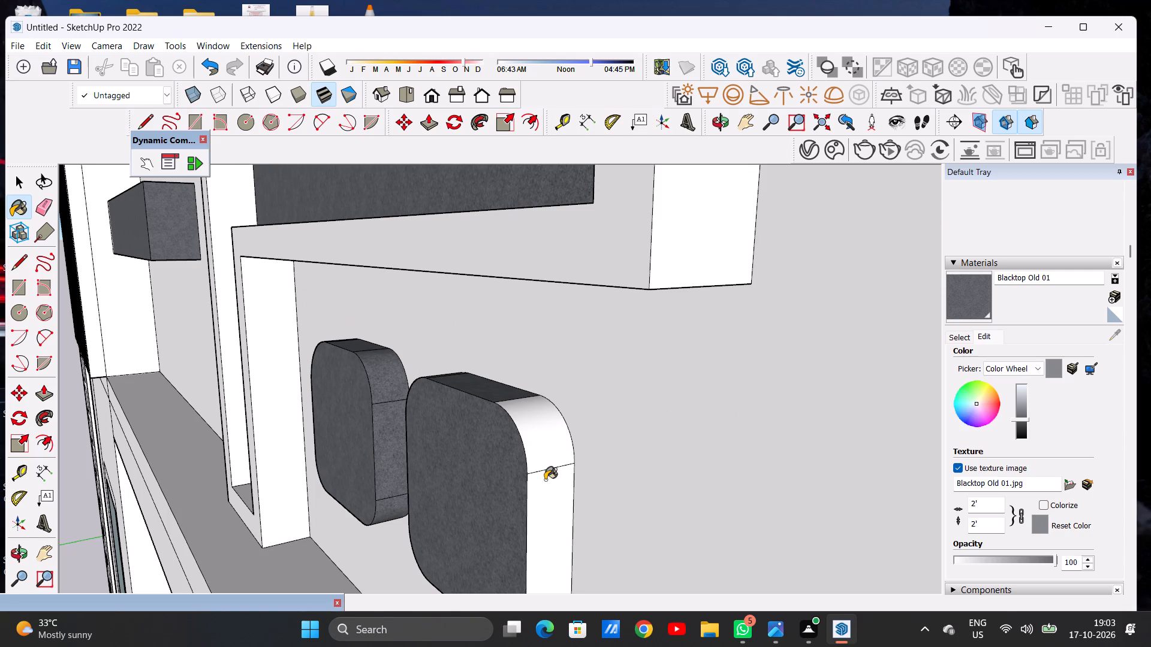
scroll(507, 383, "down", 11)
scroll(522, 512, "up", 1)
scroll(522, 512, "down", 1)
scroll(522, 512, "up", 4)
scroll(513, 459, "up", 6)
left_click(526, 455)
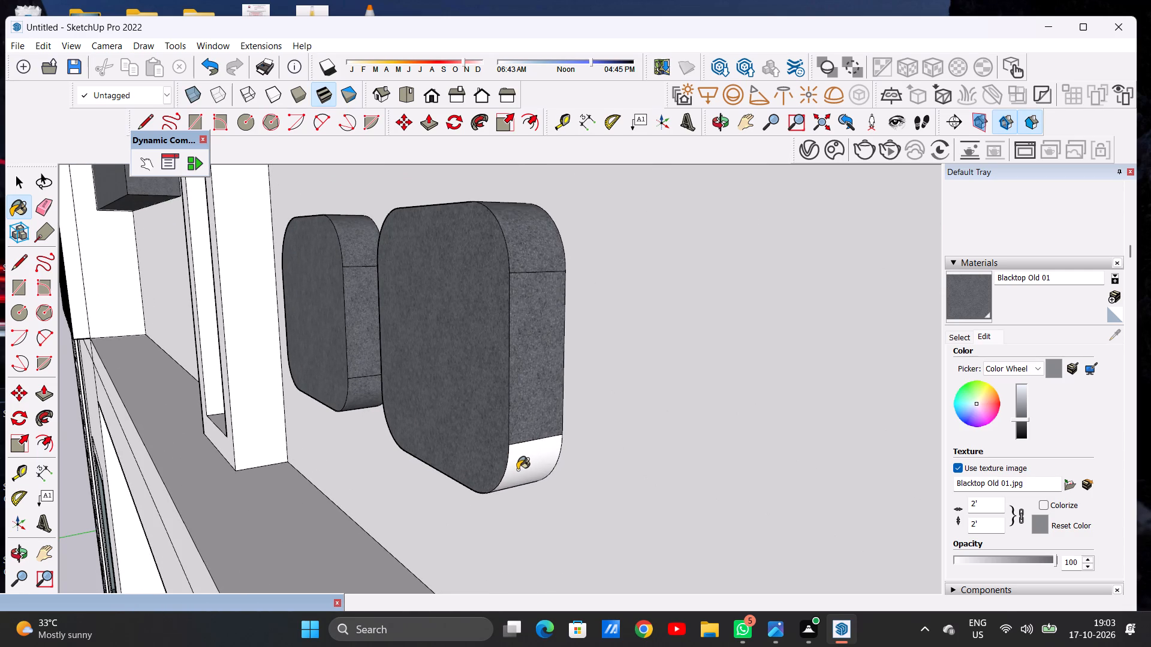
Paint the horizontal strip wrapping the parapet corner, on both the front and side walls, with Blacktop Old 01.
scroll(517, 470, "down", 20)
scroll(517, 470, "down", 10)
middle_click_drag(427, 468, 573, 464)
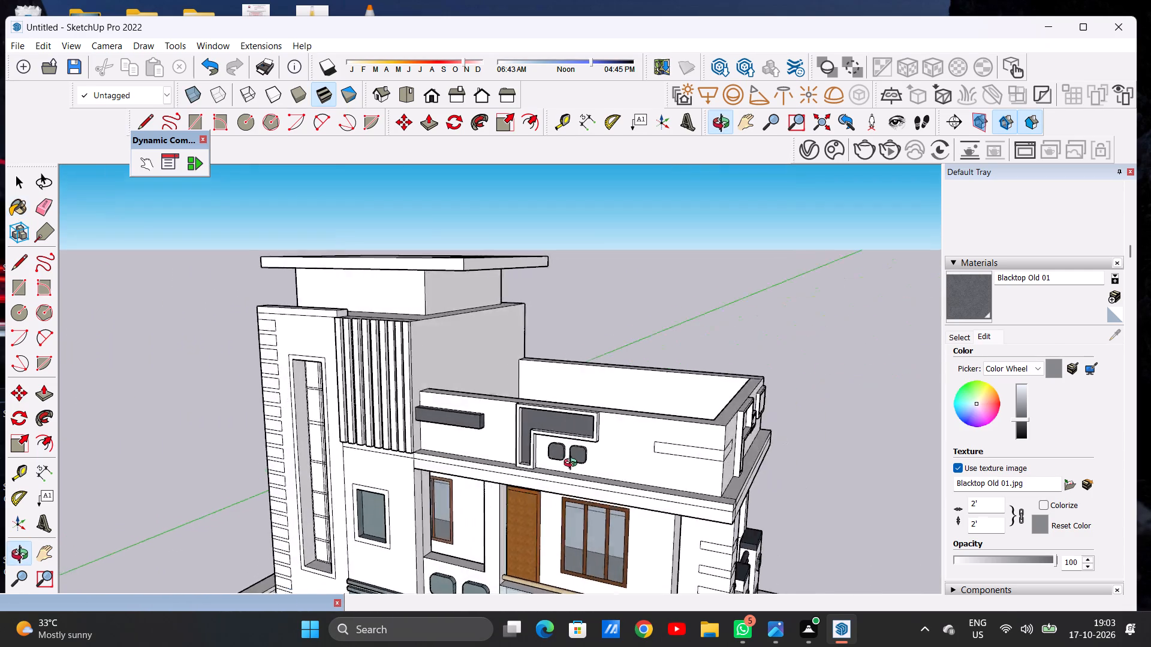
middle_click_drag(573, 464, 648, 465)
scroll(386, 455, "down", 2)
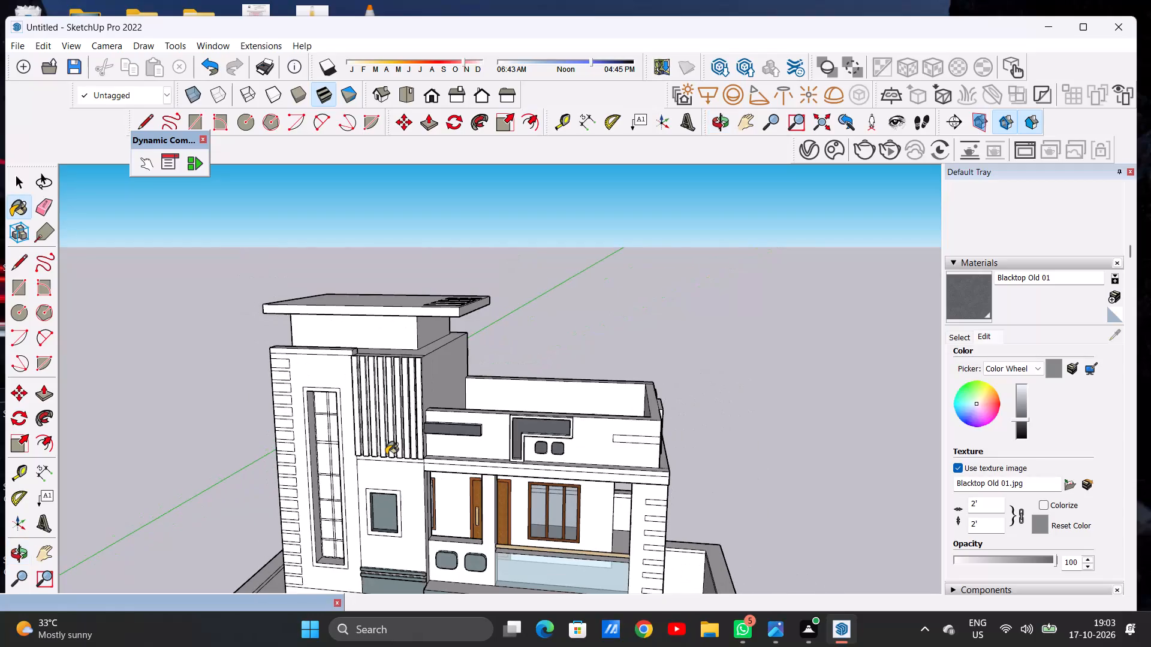
scroll(386, 455, "down", 2)
scroll(645, 447, "up", 14)
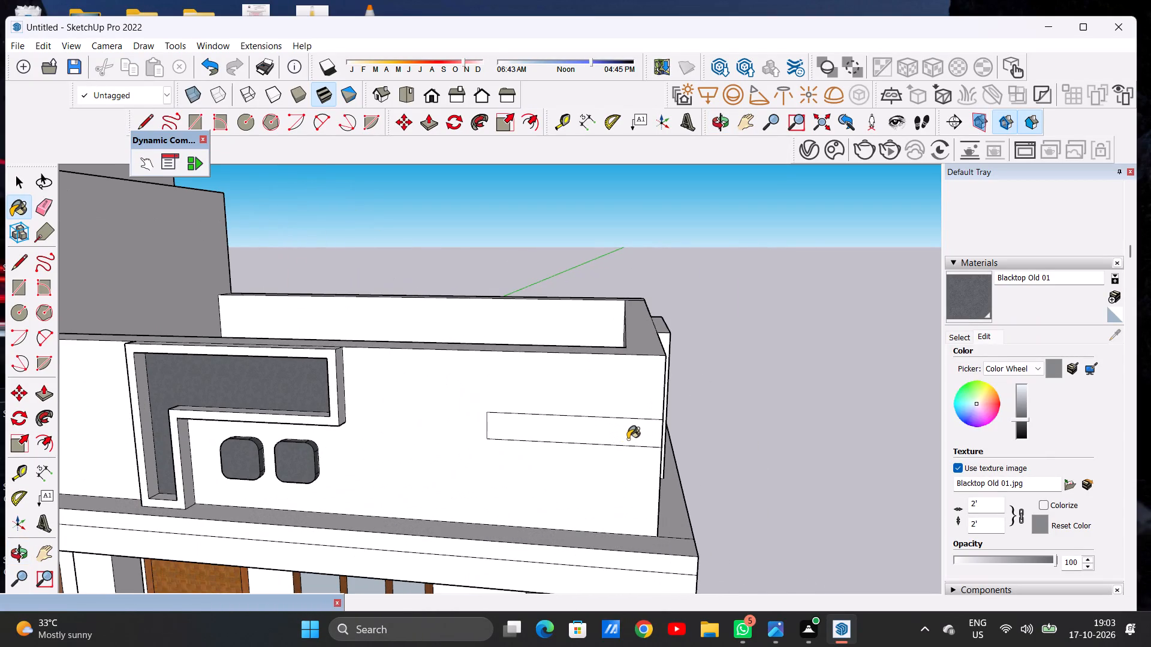
left_click(628, 439)
middle_click_drag(648, 440, 436, 440)
scroll(507, 440, "up", 6)
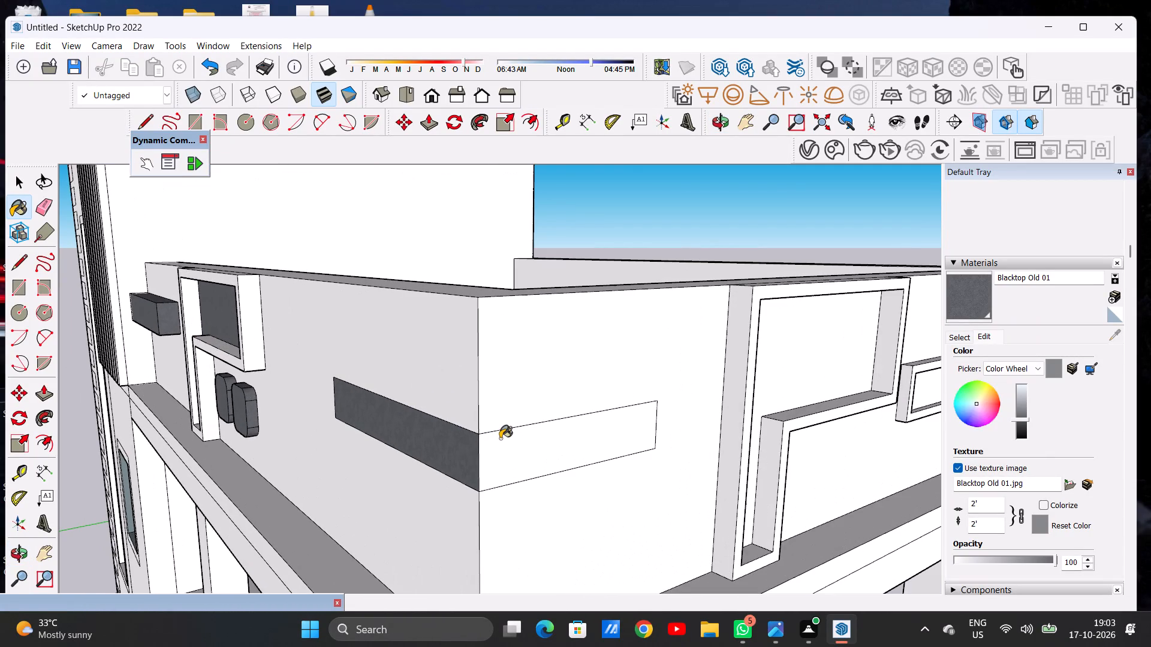
left_click(487, 460)
scroll(491, 500, "down", 5)
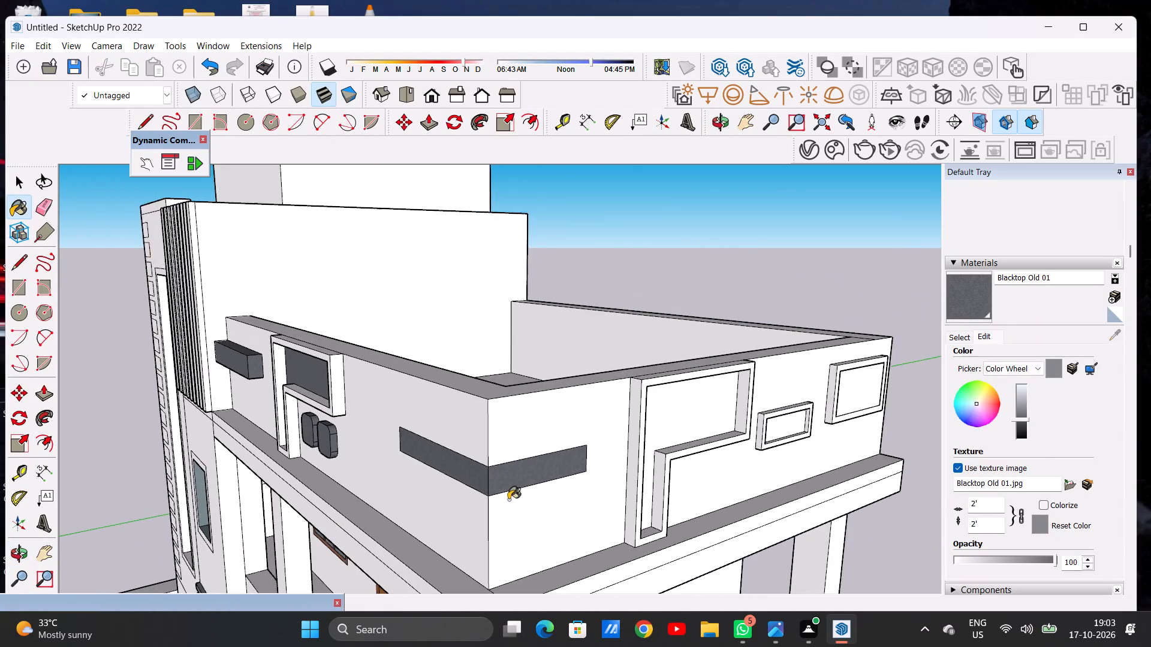
scroll(508, 500, "down", 16)
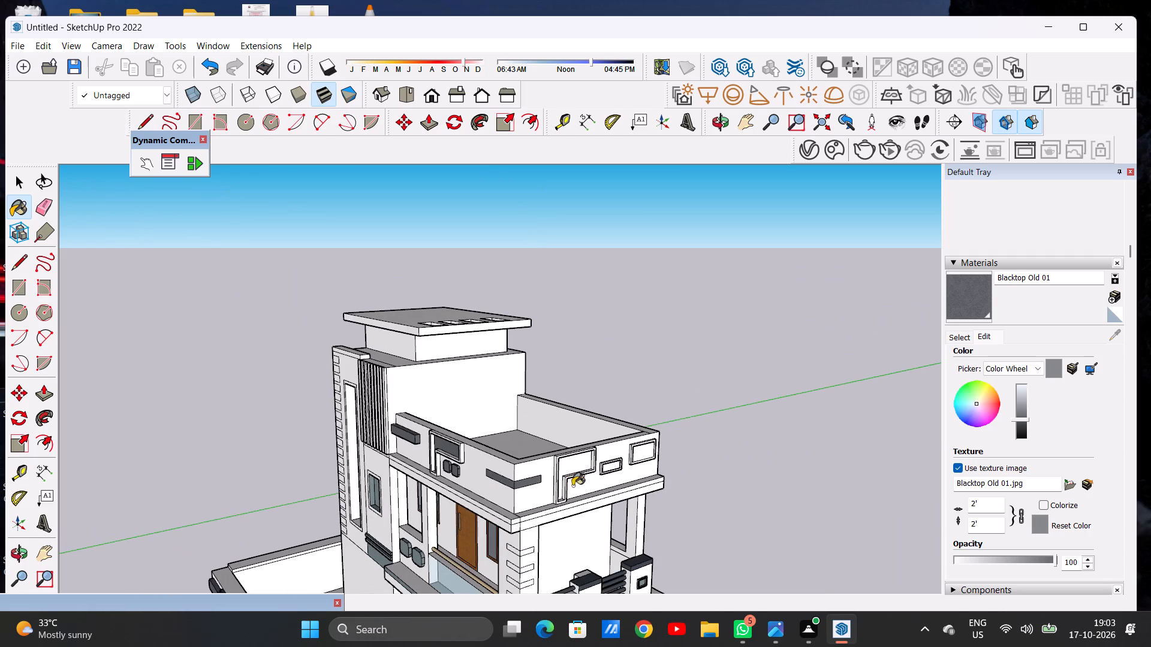
Paint the recessed panels of the L-shaped frame and the small rectangular frame on the side parapet with Blacktop Old 01.
middle_click_drag(580, 487, 370, 458)
scroll(420, 455, "up", 13)
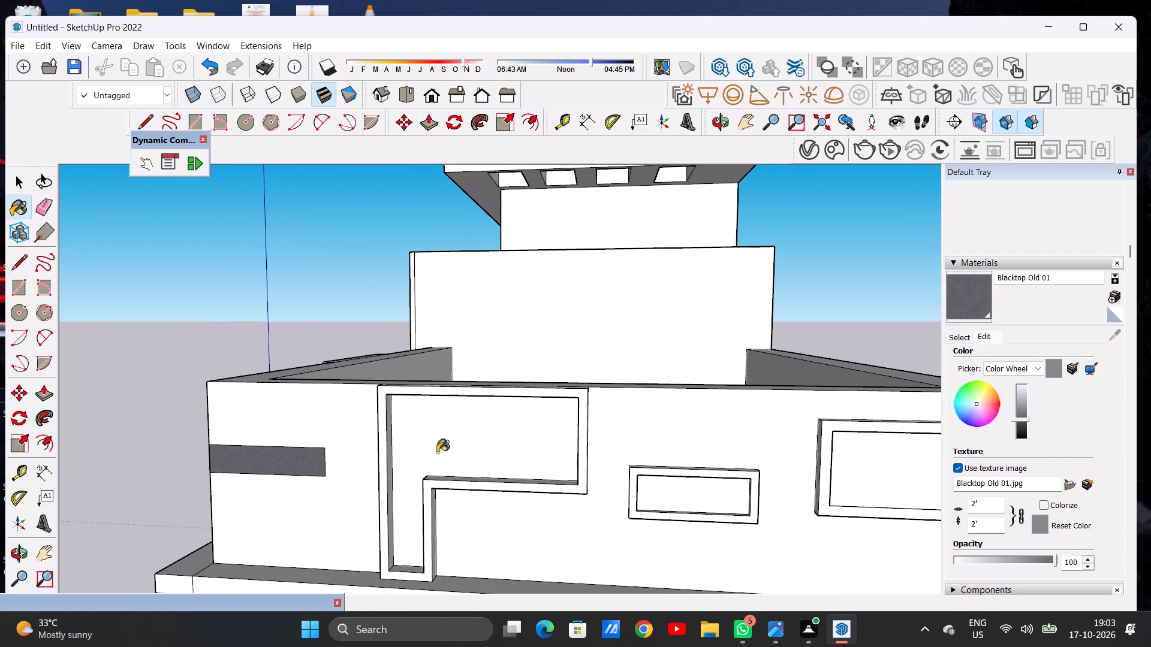
left_click(437, 452)
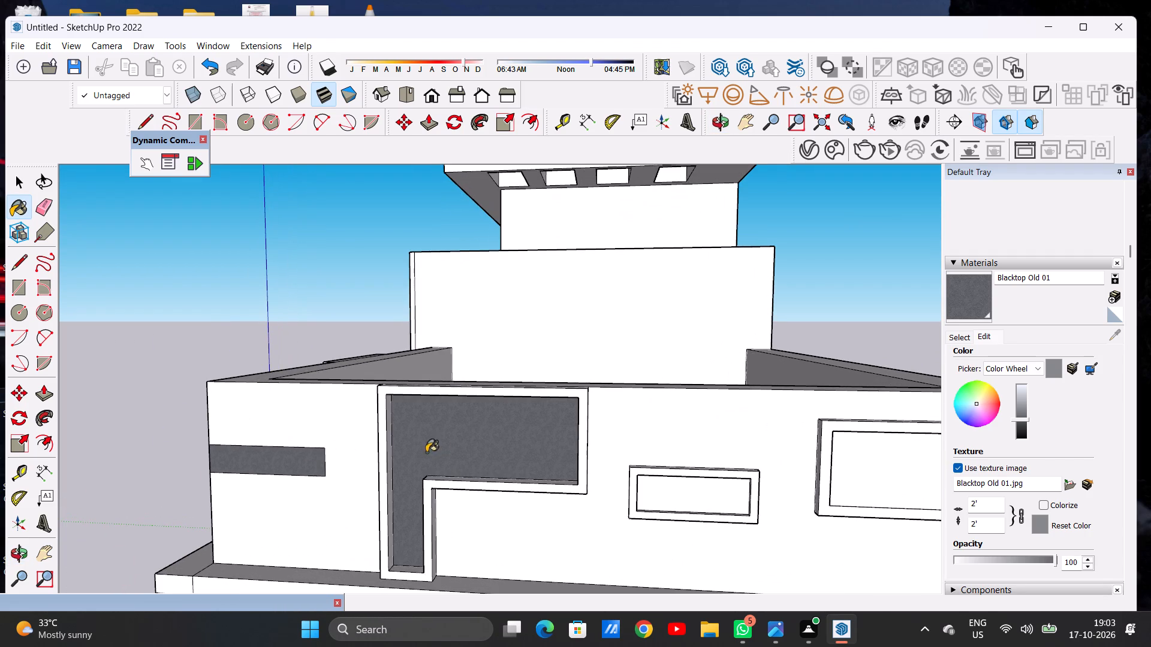
scroll(364, 479, "down", 8)
scroll(488, 482, "up", 13)
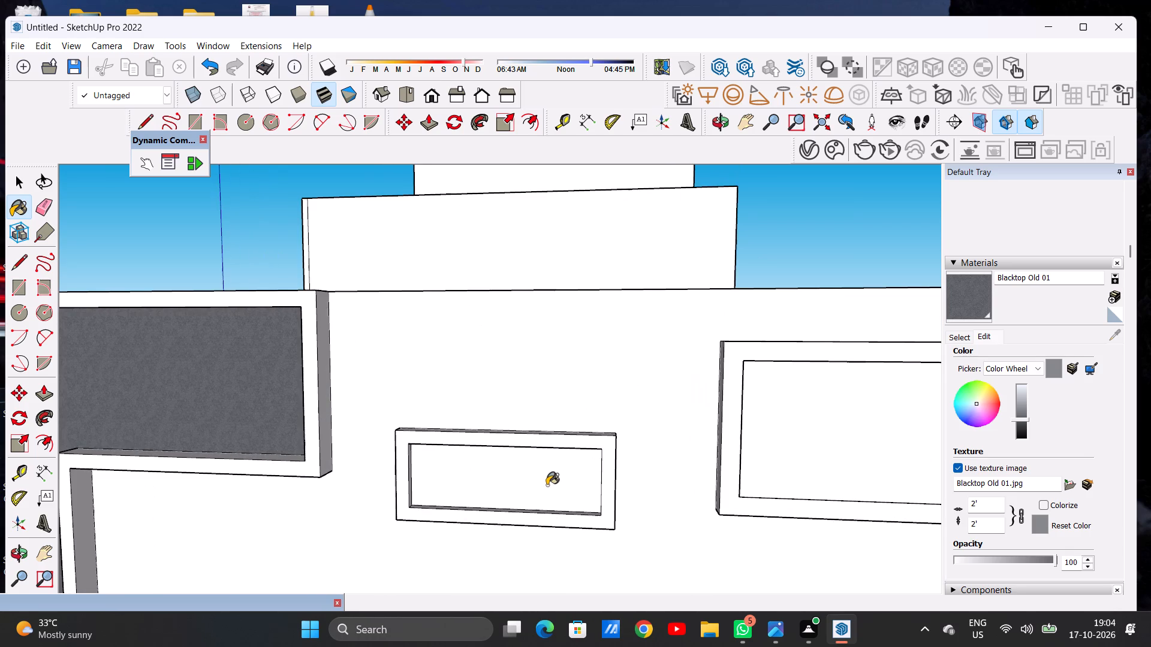
left_click(517, 479)
scroll(435, 394, "down", 6)
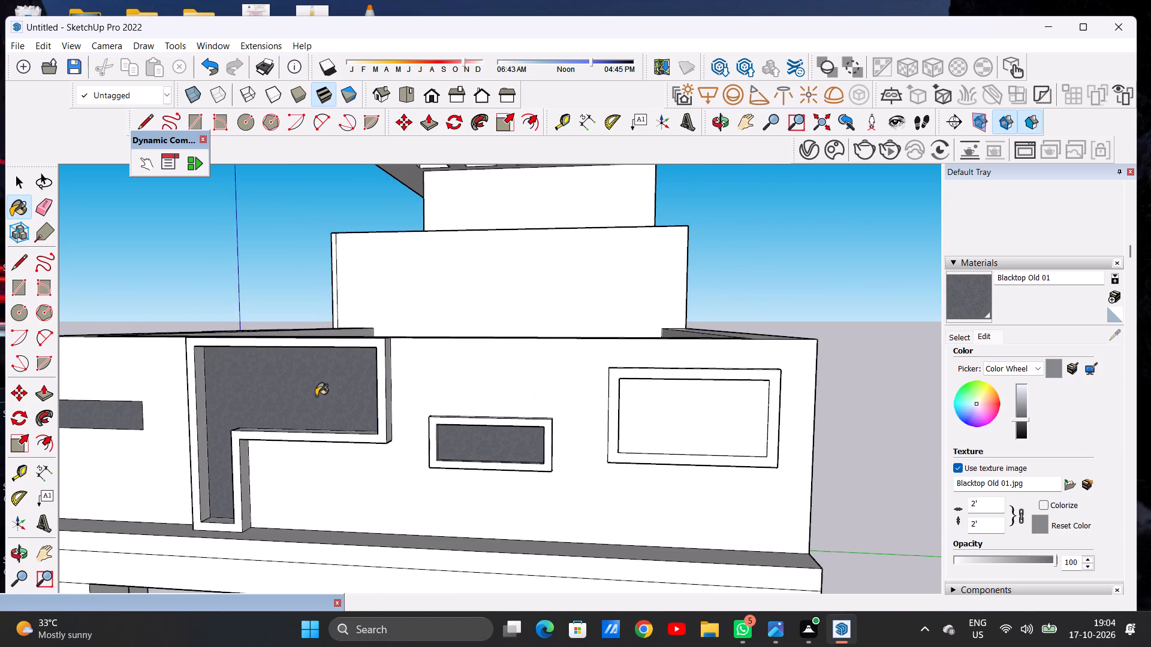
Paint the left inner edge and the ledge-like lower inner edge of the side parapet's L-shaped frame with Blacktop Old 01.
middle_click_drag(255, 393, 155, 404)
scroll(155, 383, "up", 8)
scroll(155, 383, "down", 1)
scroll(155, 383, "up", 3)
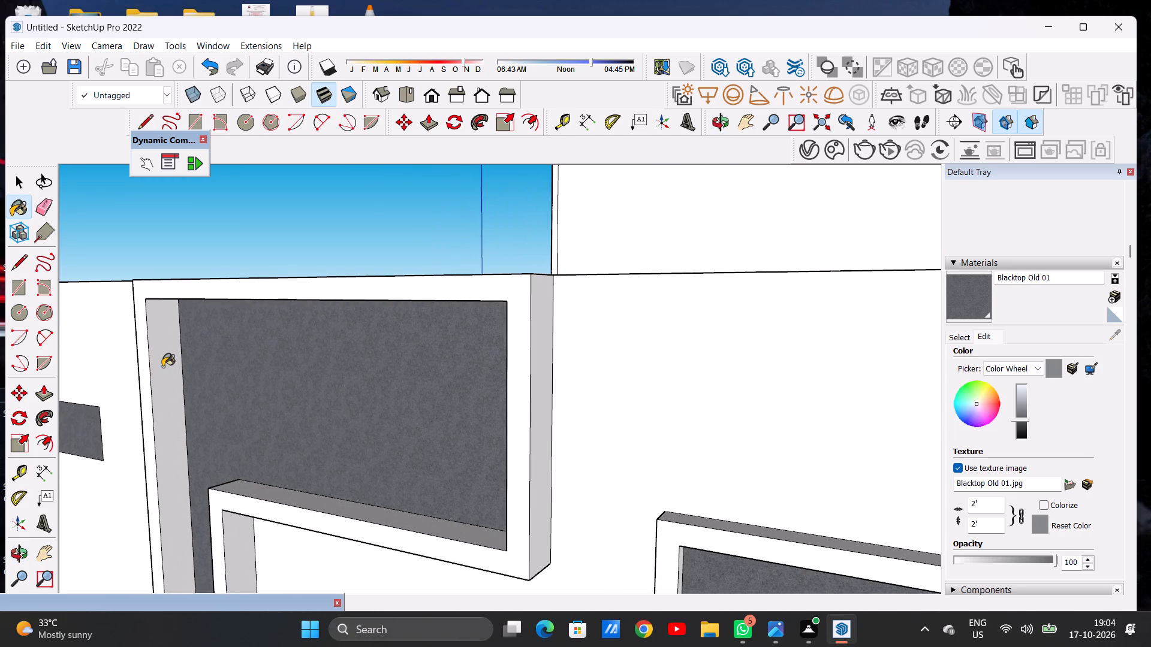
left_click(162, 367)
scroll(263, 484, "up", 11)
left_click(272, 491)
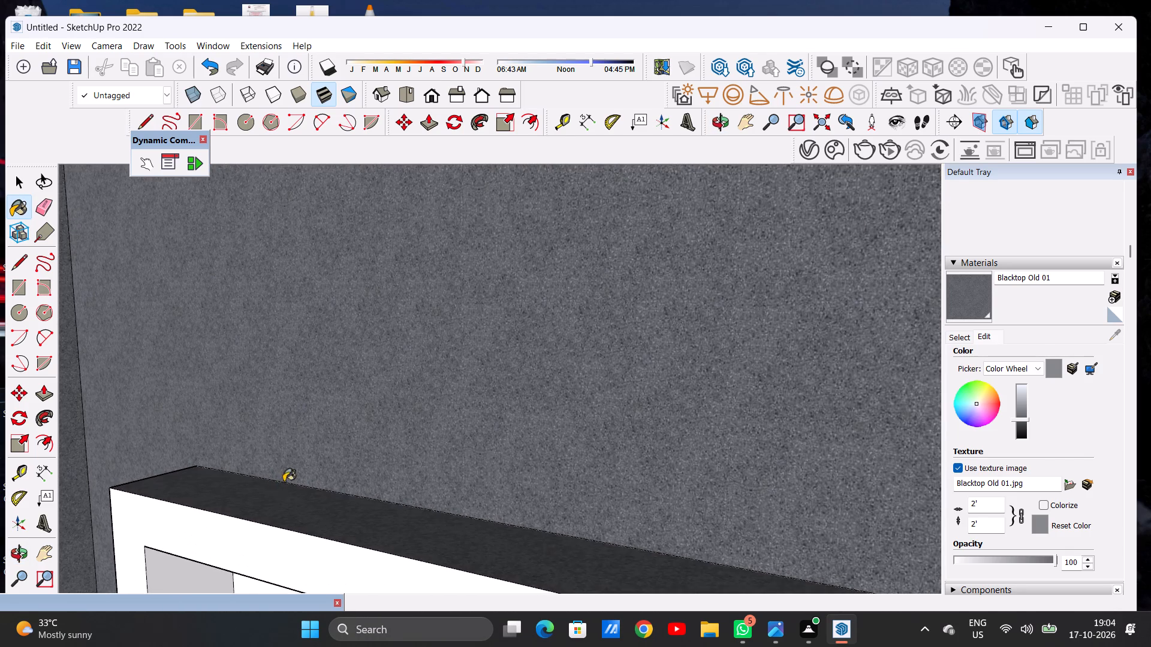
Paint the right inner edges of the L-shaped frame's lower leg and upper part with Blacktop Old 01.
scroll(288, 473, "down", 8)
scroll(303, 462, "down", 13)
middle_click_drag(287, 472, 547, 471)
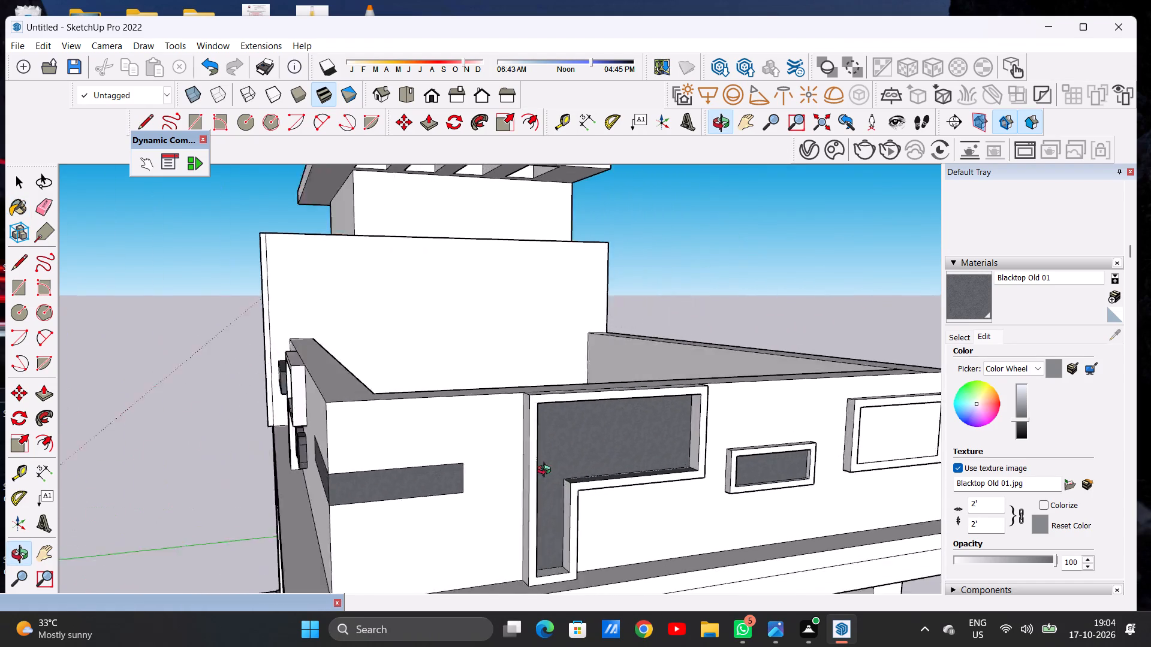
middle_click_drag(547, 471, 581, 467)
scroll(658, 525, "up", 13)
left_click(664, 461)
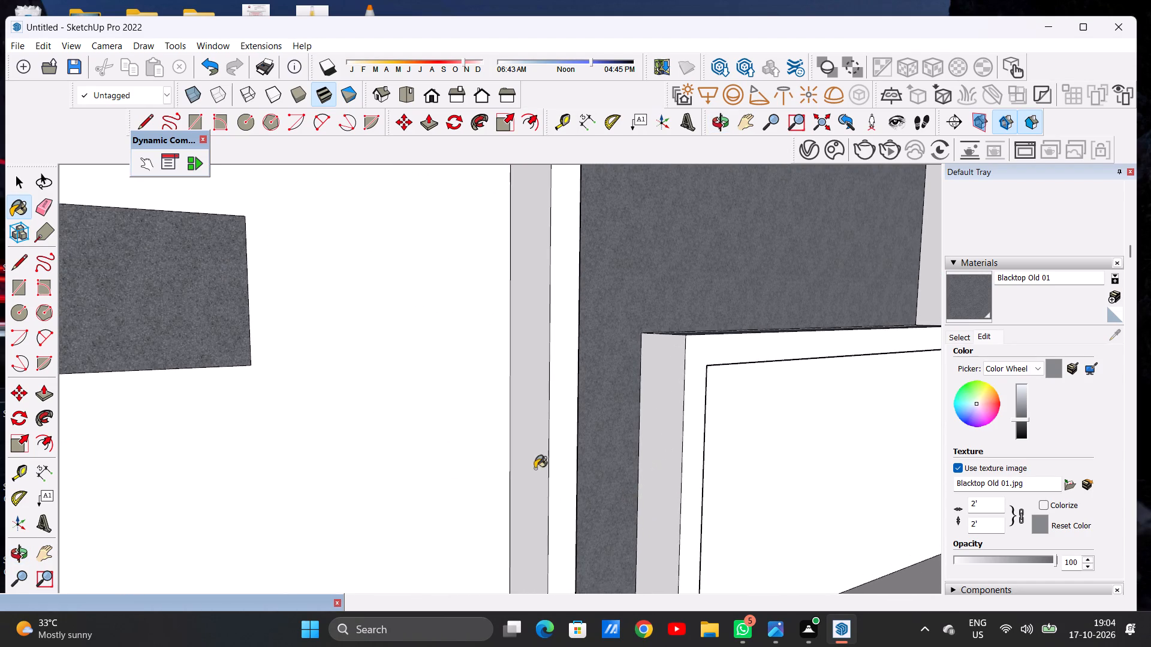
scroll(415, 468, "down", 9)
scroll(332, 492, "down", 7)
scroll(531, 391, "up", 12)
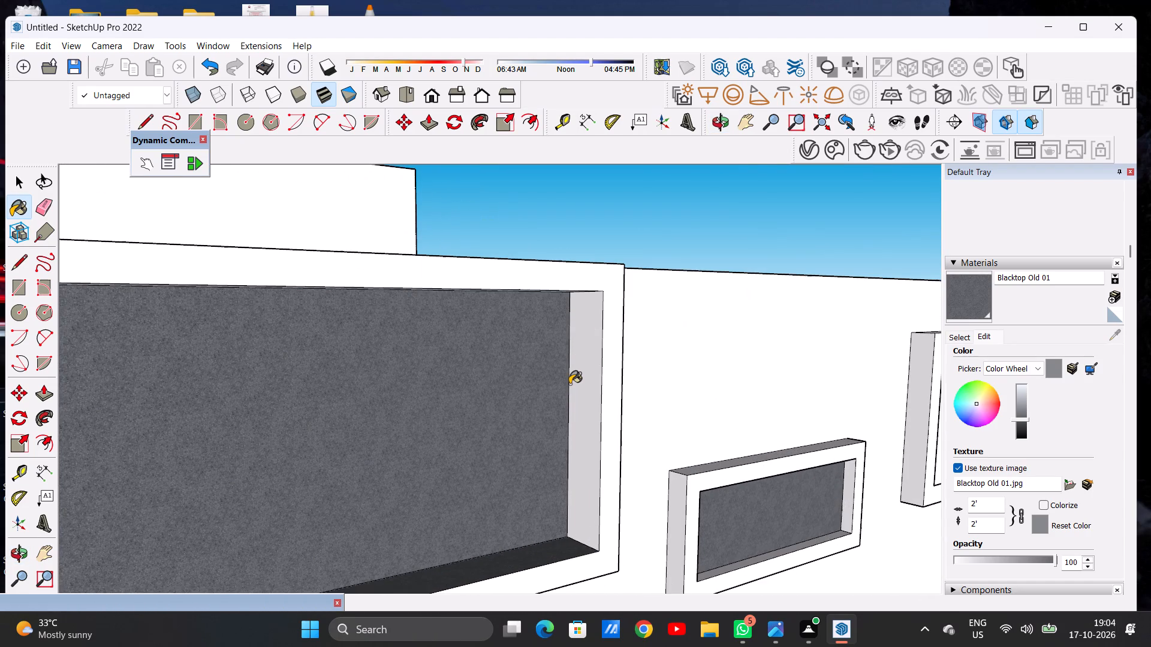
left_click(585, 388)
Paint the top inner edge of the side parapet's L-shaped frame with Blacktop Old 01.
scroll(519, 456, "down", 12)
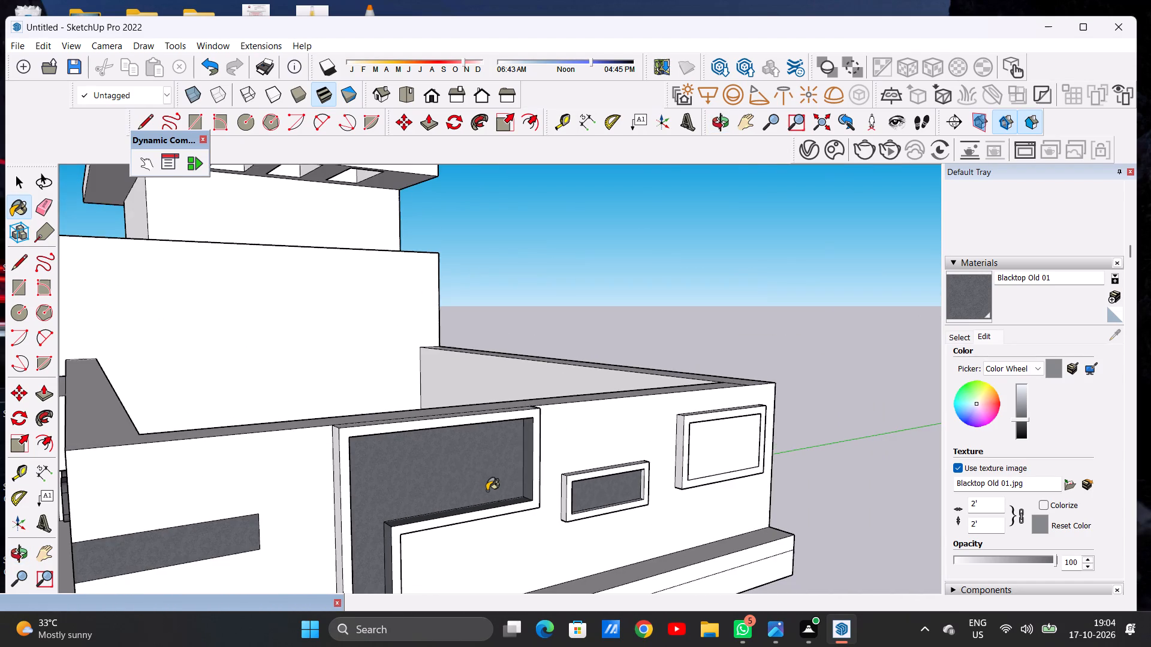
middle_click_drag(429, 466, 280, 343)
scroll(269, 344, "up", 9)
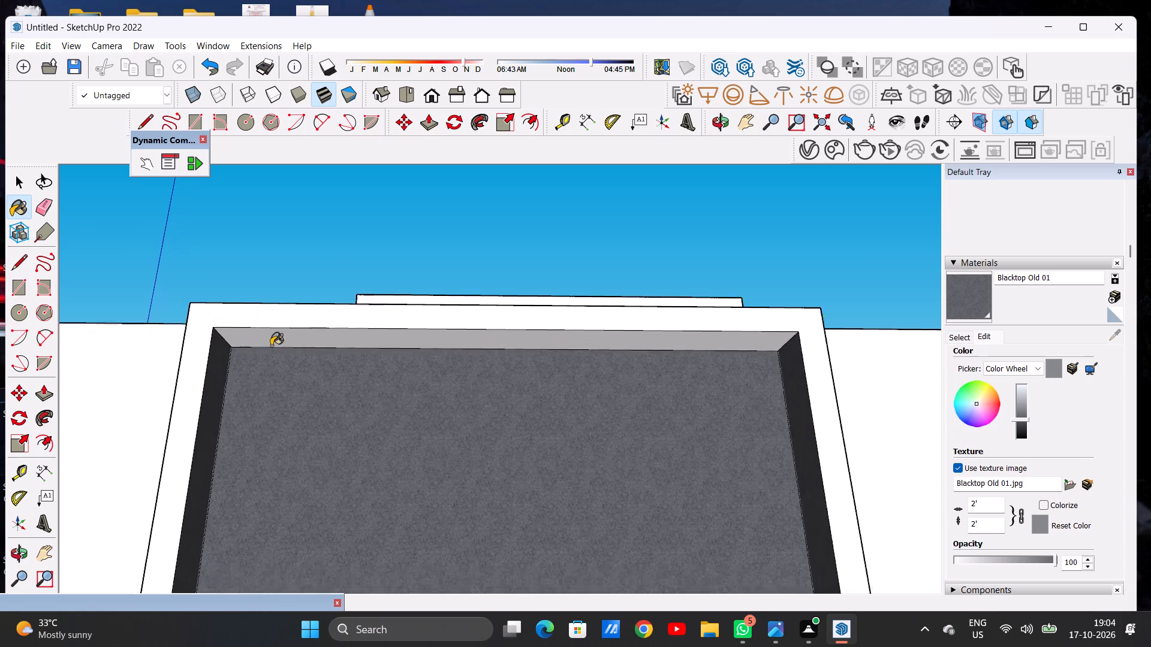
scroll(271, 346, "up", 8)
left_click(270, 328)
Paint the left and top inner edges of the small rectangular frame on the side parapet with Blacktop Old 01.
scroll(255, 471, "down", 12)
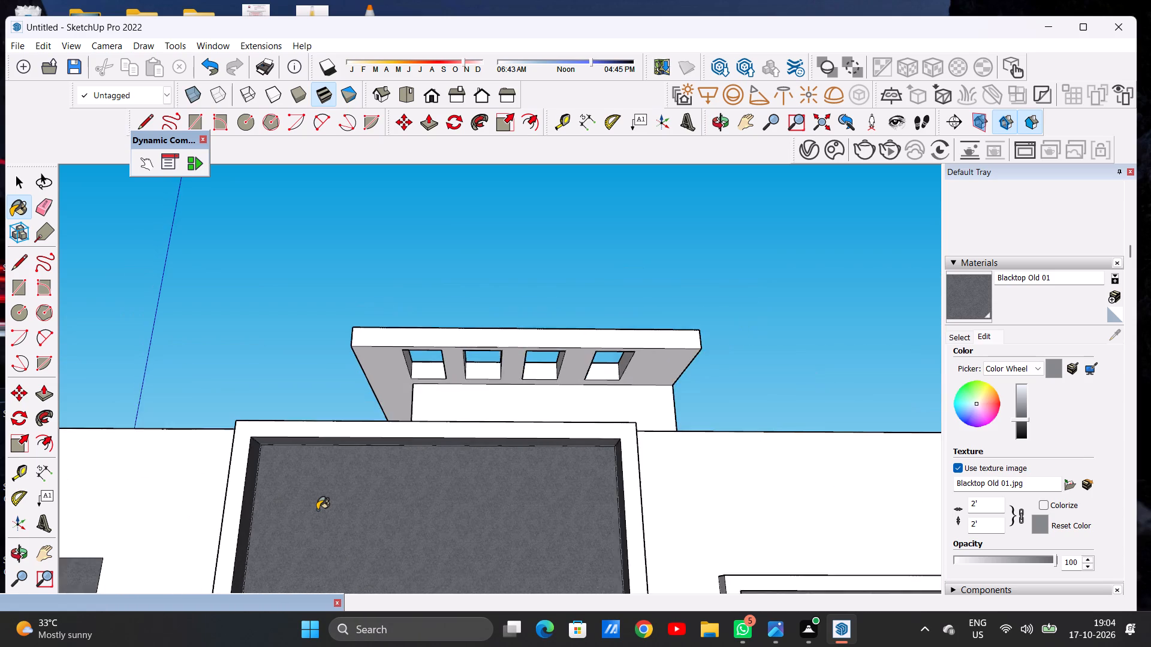
scroll(317, 510, "down", 15)
scroll(480, 554, "down", 2)
scroll(480, 554, "up", 13)
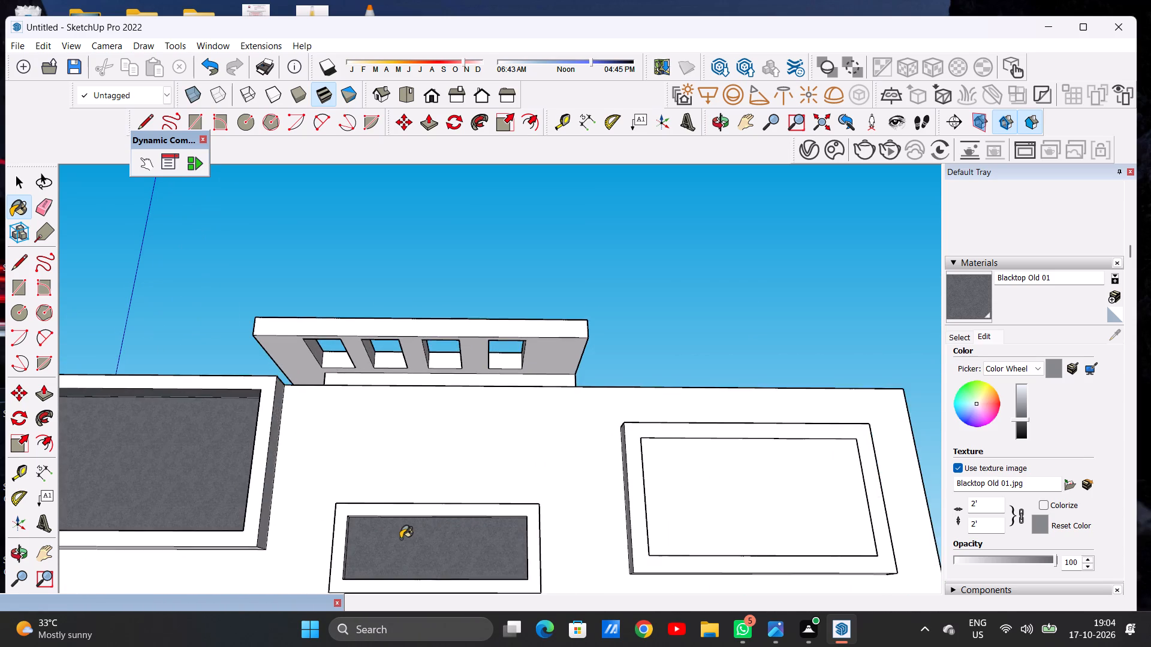
scroll(400, 539, "up", 1)
middle_click_drag(399, 539, 291, 567)
scroll(394, 545, "up", 11)
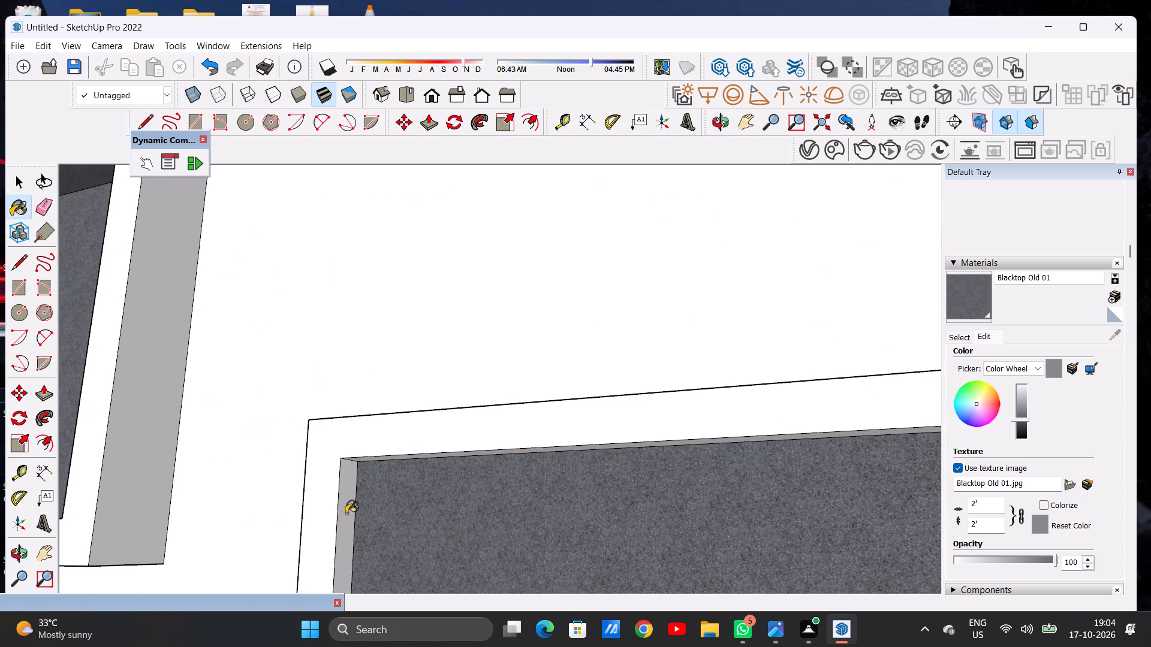
left_click(346, 513)
scroll(369, 533, "down", 7)
scroll(385, 562, "up", 5)
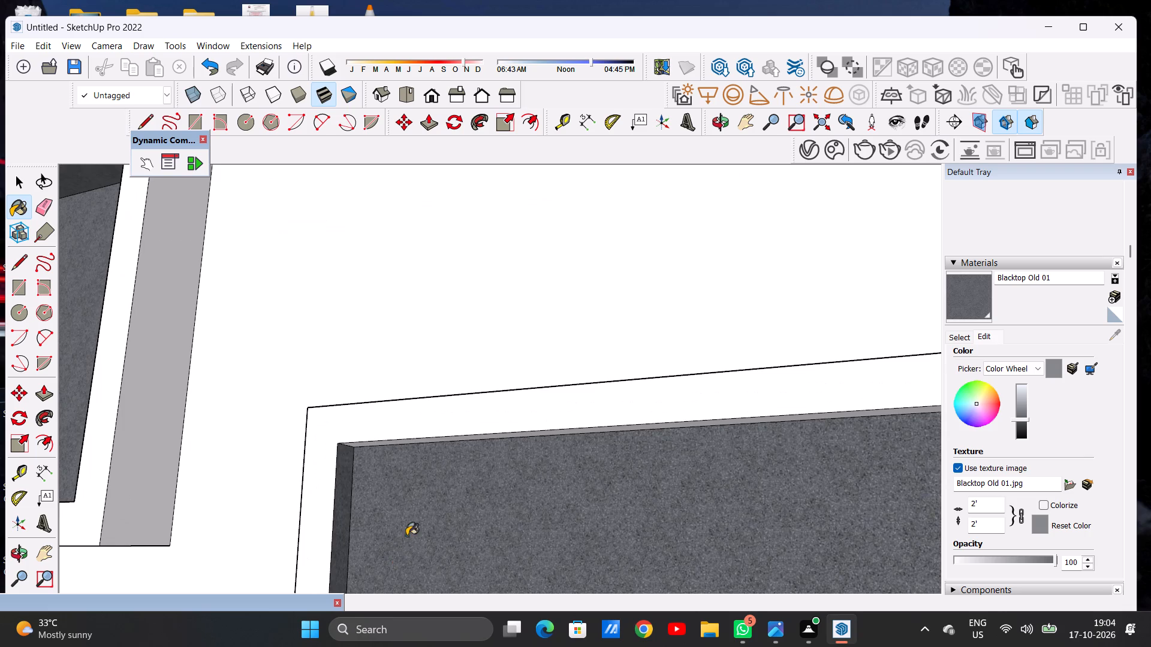
middle_click_drag(421, 522, 403, 465)
scroll(397, 427, "up", 5)
left_click(399, 424)
scroll(436, 467, "down", 2)
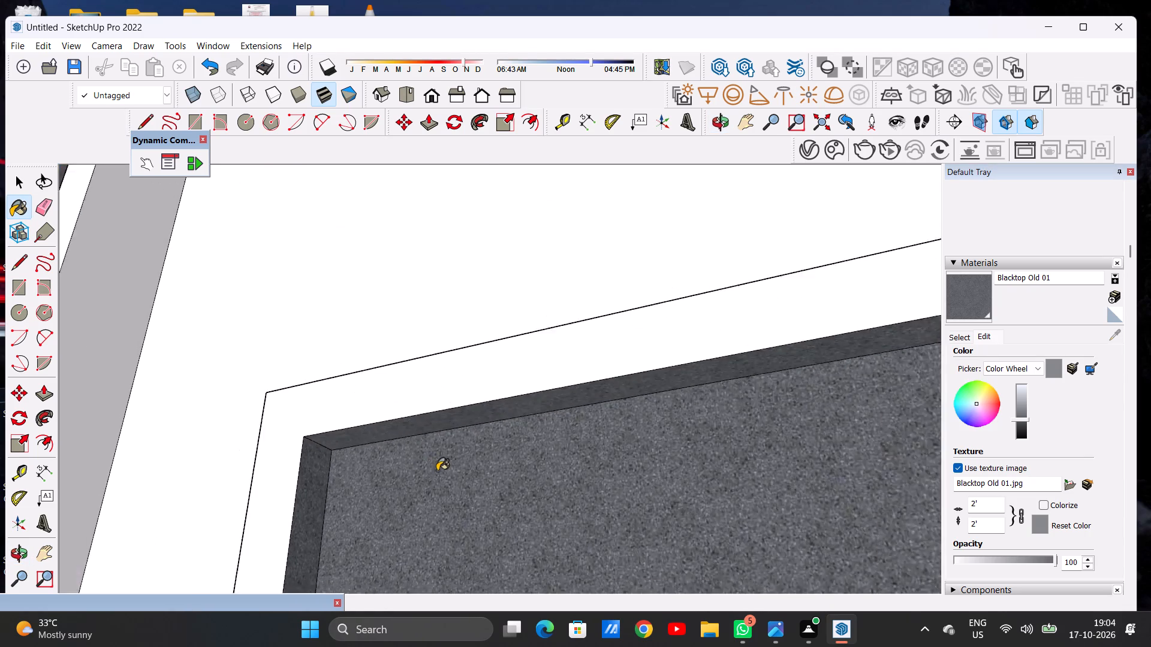
Paint the bottom and right inner edges of the small rectangular frame with Blacktop Old 01.
scroll(437, 471, "down", 16)
middle_click_drag(438, 480, 605, 628)
scroll(568, 507, "up", 6)
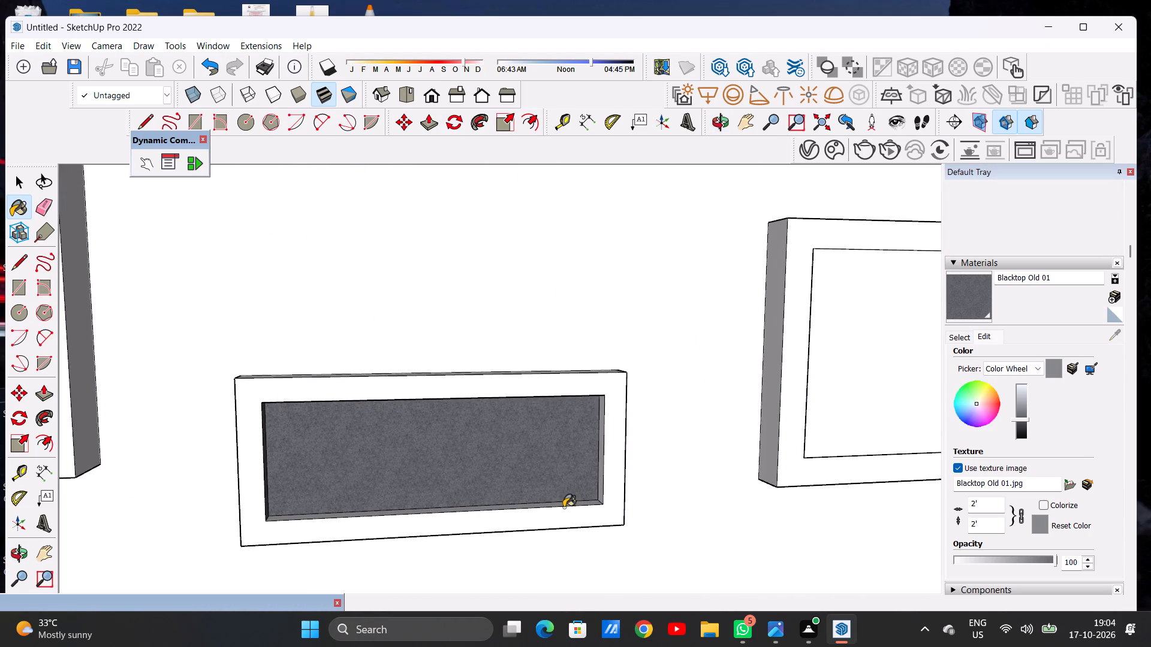
middle_click_drag(562, 505, 669, 571)
scroll(573, 477, "up", 11)
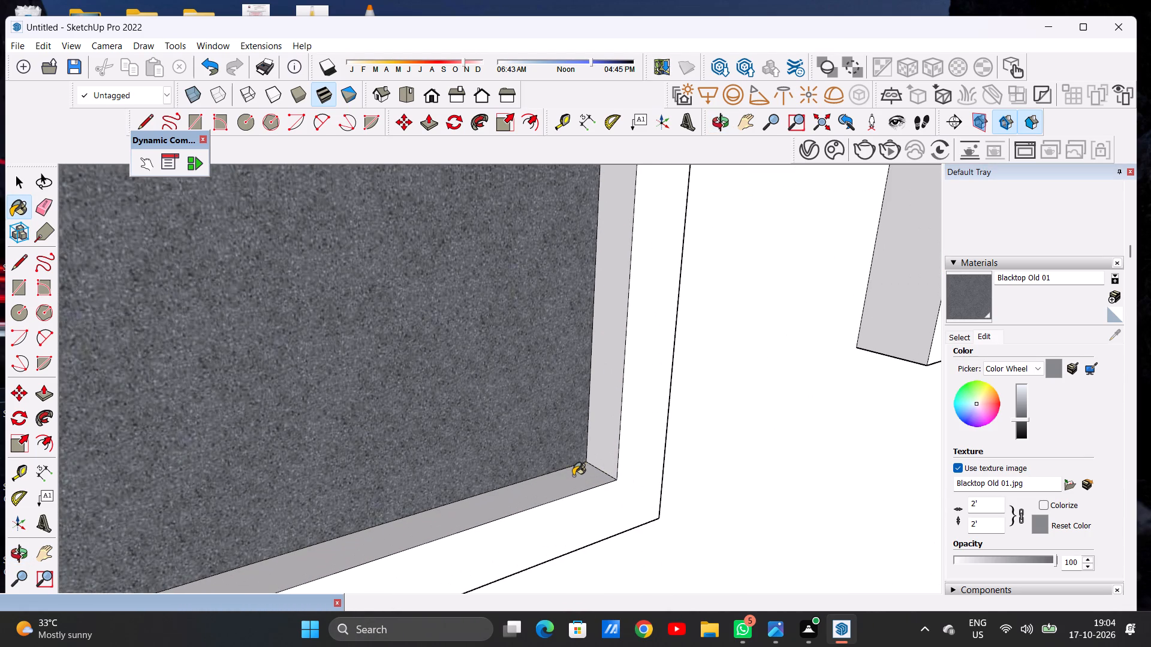
left_click(570, 478)
left_click(601, 421)
scroll(487, 460, "down", 14)
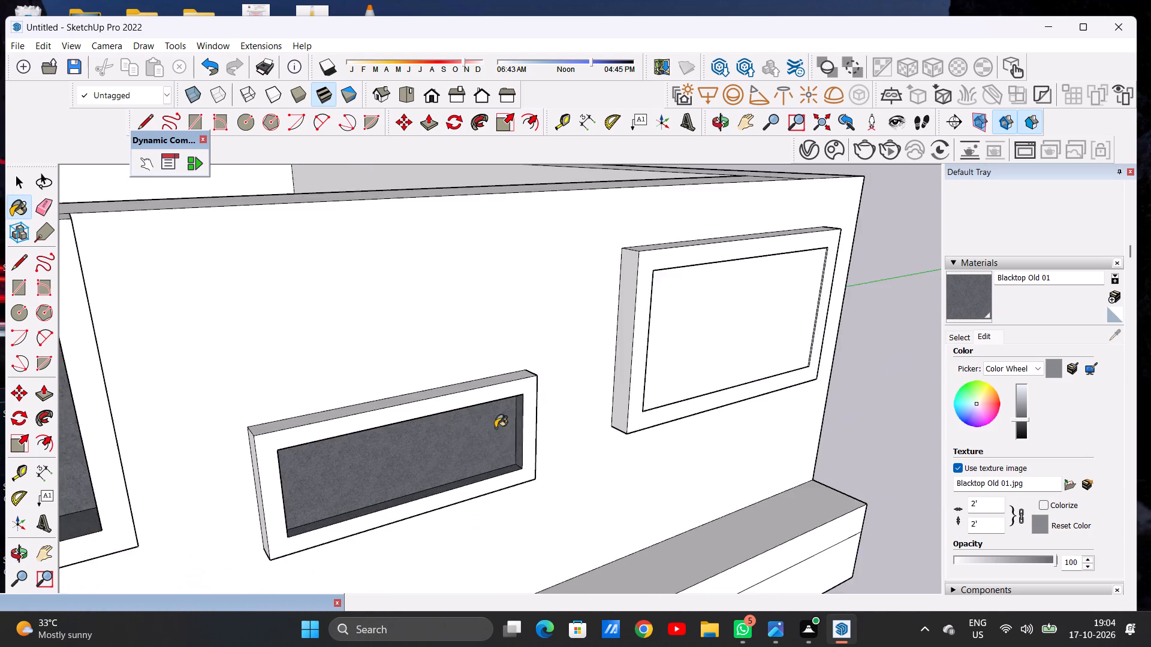
Paint the recessed panel of the larger rectangular frame near the side parapet's far corner with Blacktop Old 01.
scroll(495, 428, "down", 13)
middle_click_drag(566, 401, 443, 397)
scroll(471, 351, "up", 12)
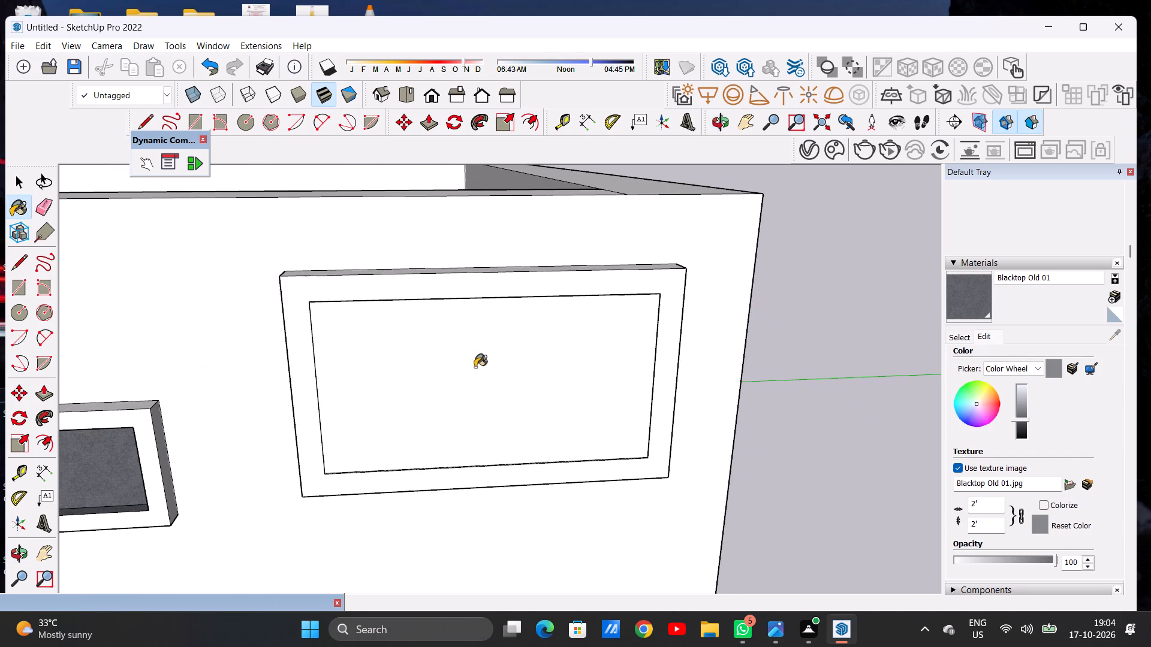
left_click(475, 367)
Examine the painted parapet features and the whole house exterior, including the boundary wall, from the front and side.
scroll(419, 368, "down", 6)
middle_click_drag(434, 382, 183, 341)
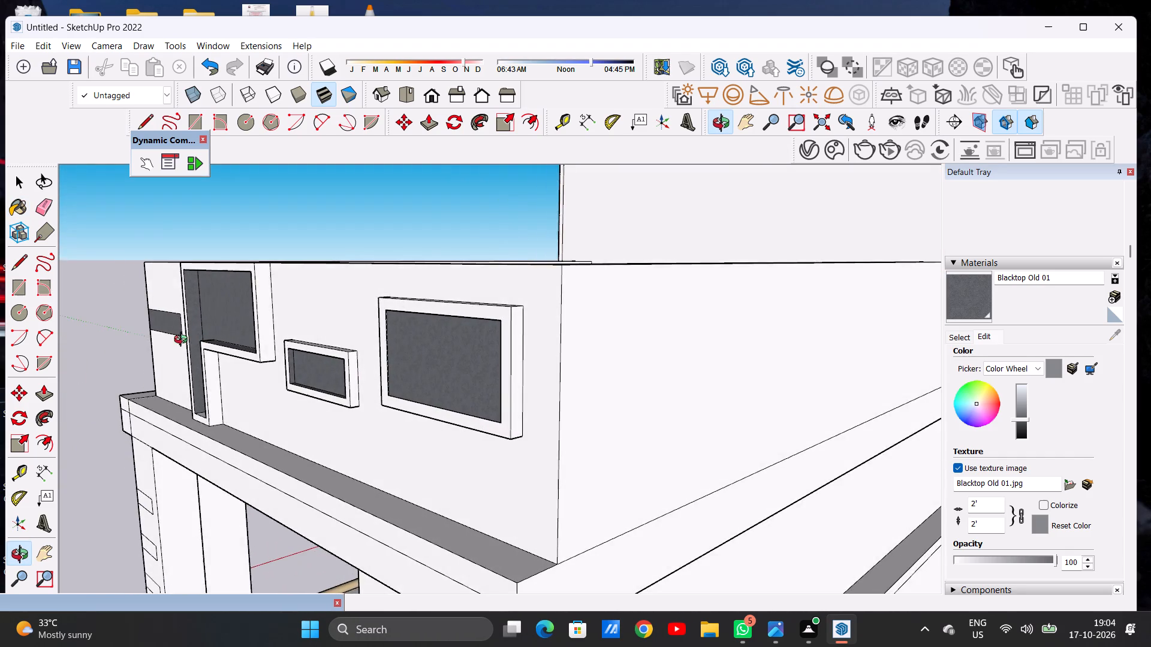
middle_click_drag(183, 341, 641, 325)
middle_click_drag(570, 335, 375, 347)
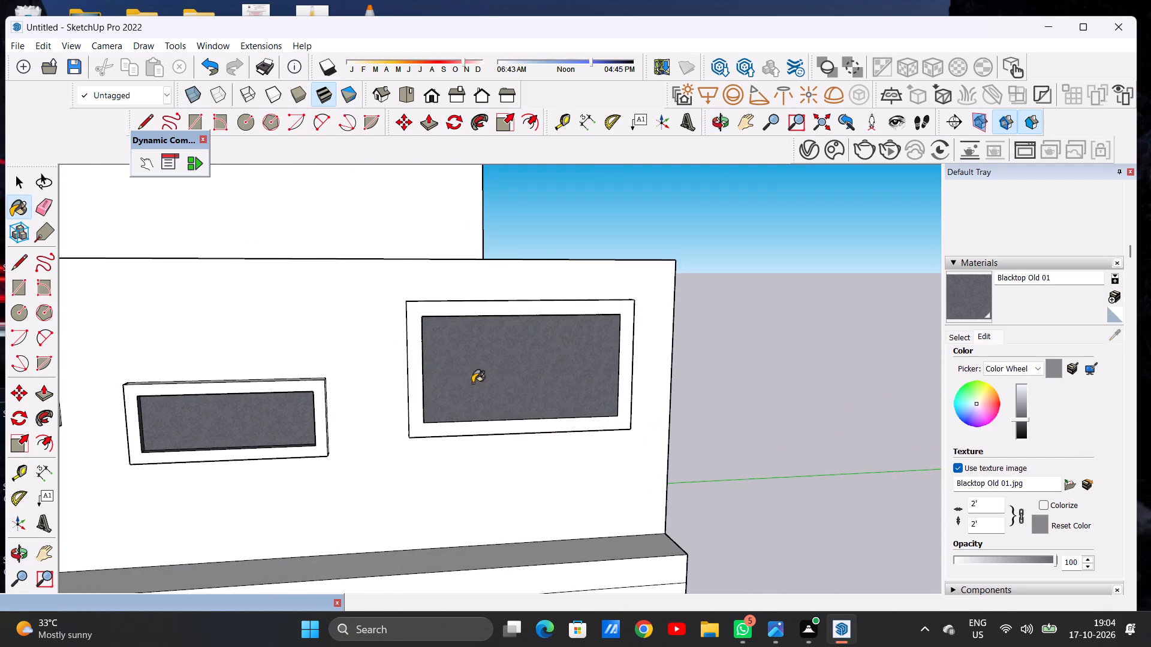
scroll(523, 430, "down", 10)
scroll(431, 453, "down", 6)
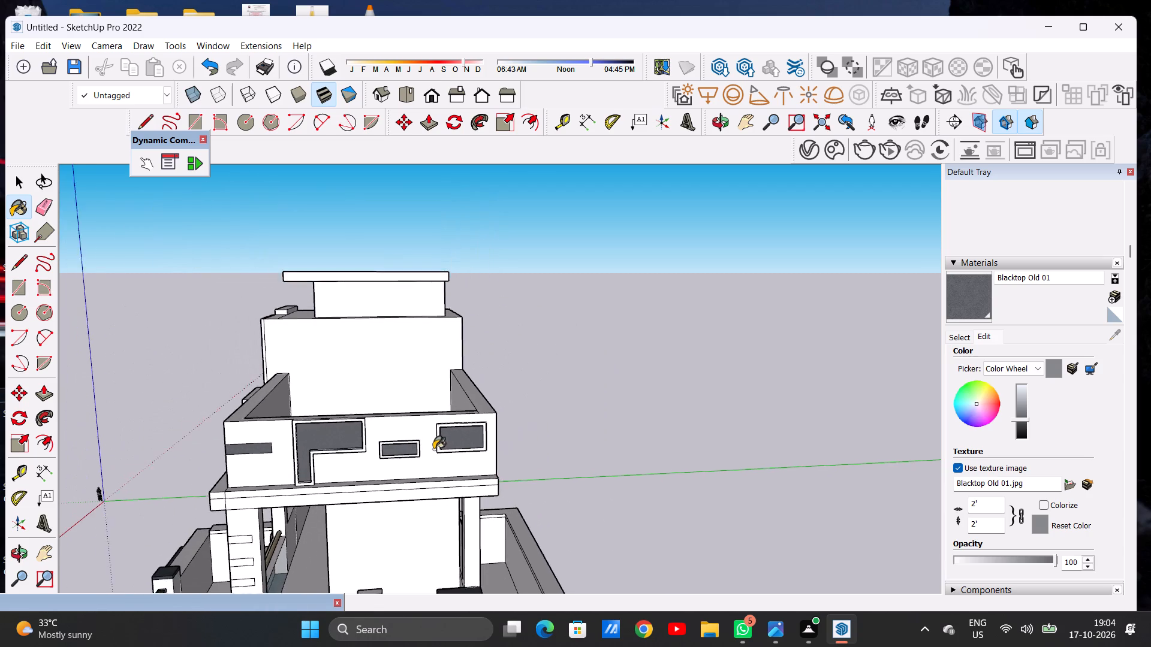
scroll(433, 449, "down", 1)
scroll(480, 456, "up", 6)
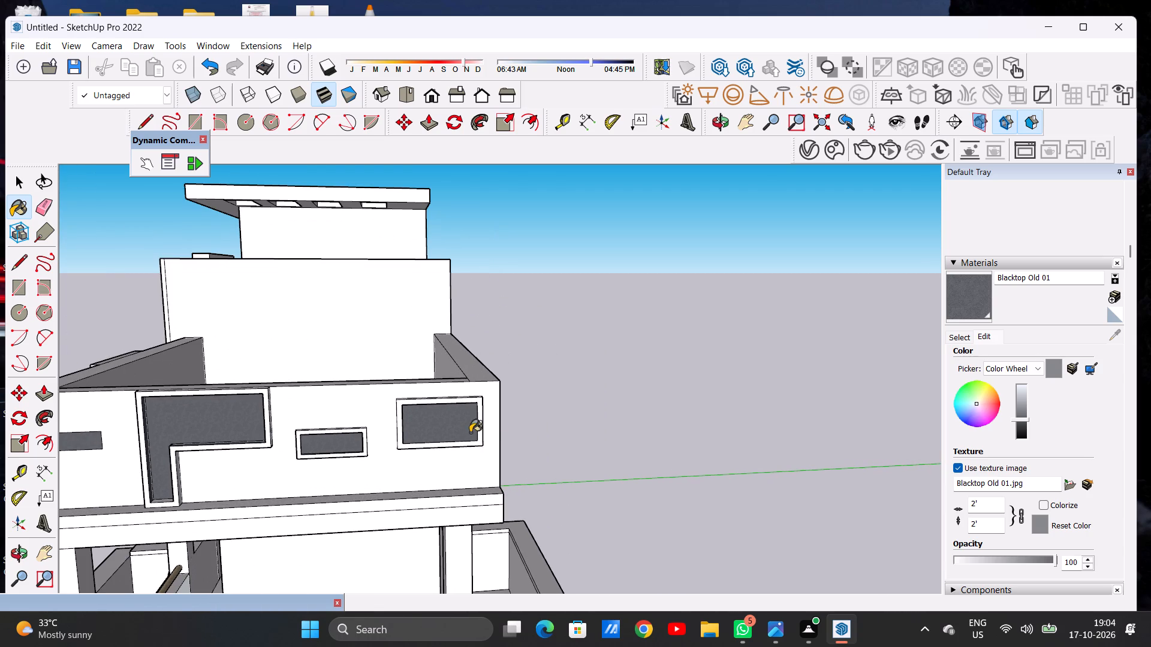
middle_click_drag(511, 431, 376, 435)
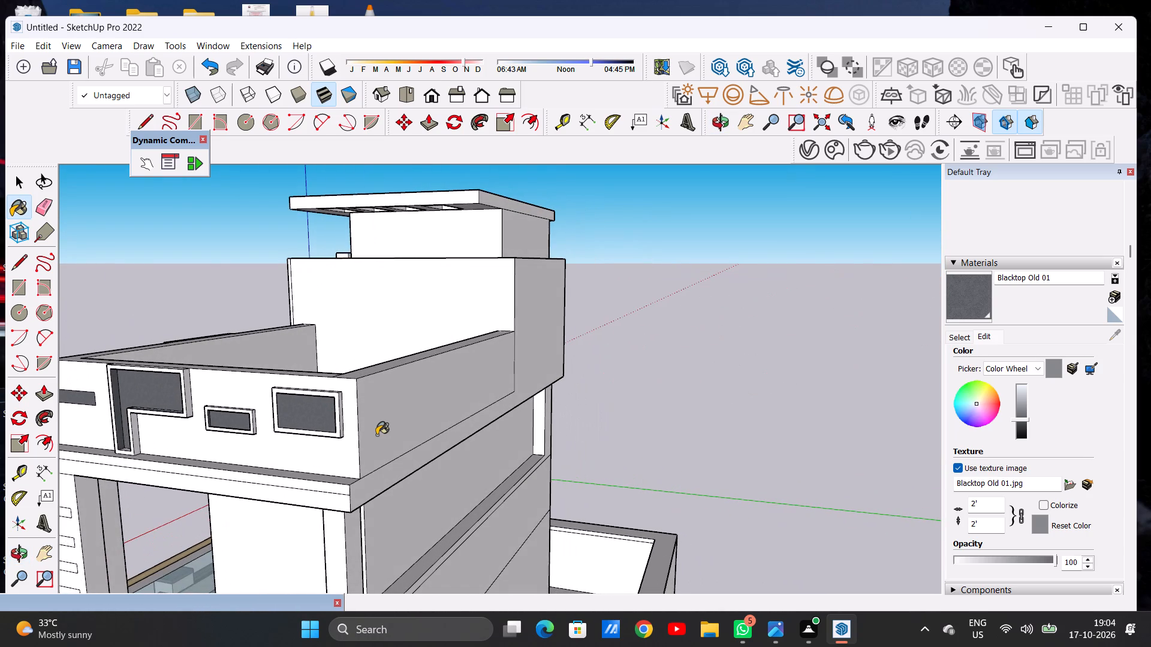
scroll(466, 452, "down", 14)
middle_click_drag(385, 447, 591, 436)
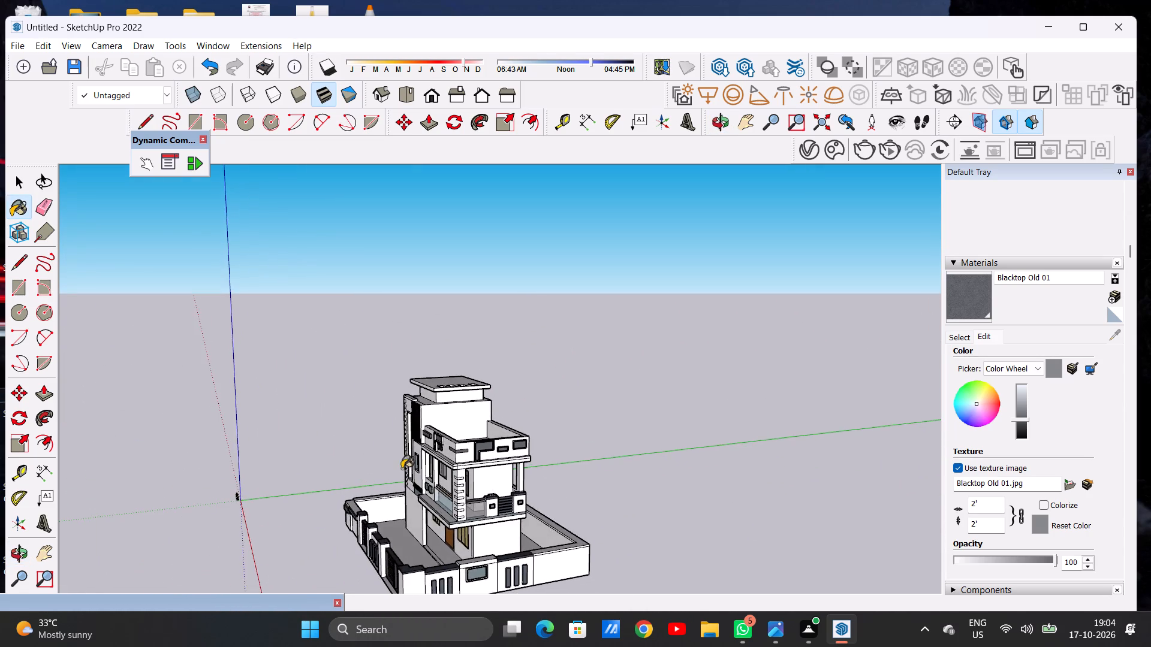
middle_click_drag(402, 468, 698, 456)
scroll(476, 575, "up", 7)
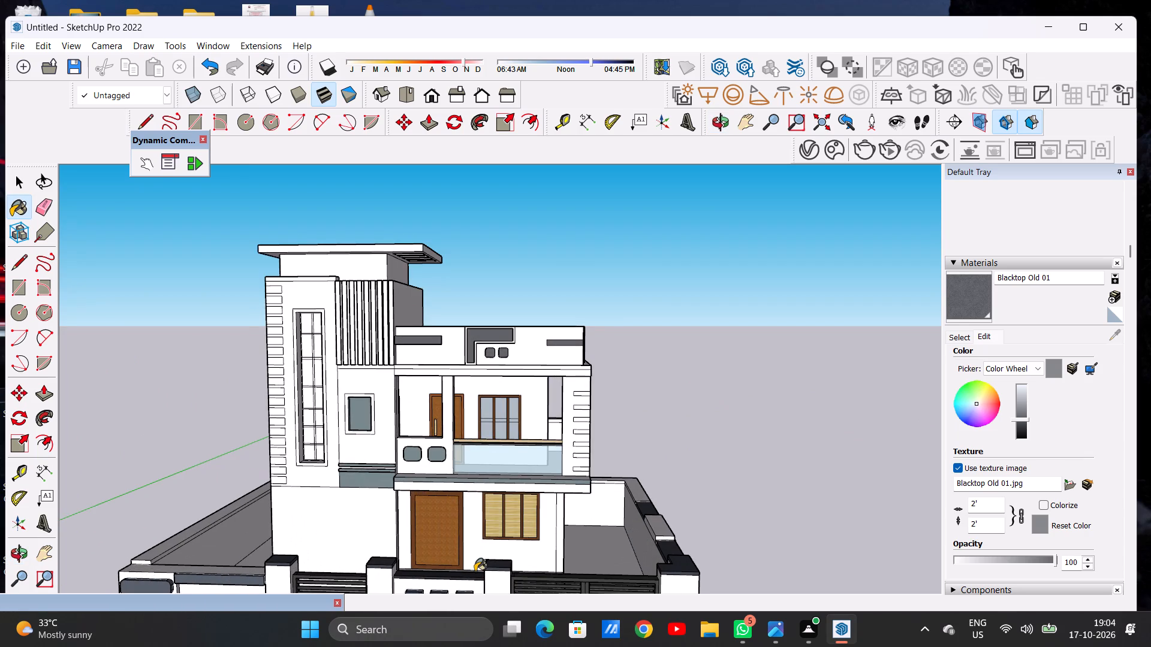
scroll(475, 572, "down", 8)
scroll(449, 520, "down", 5)
scroll(448, 601, "up", 6)
scroll(397, 576, "up", 8)
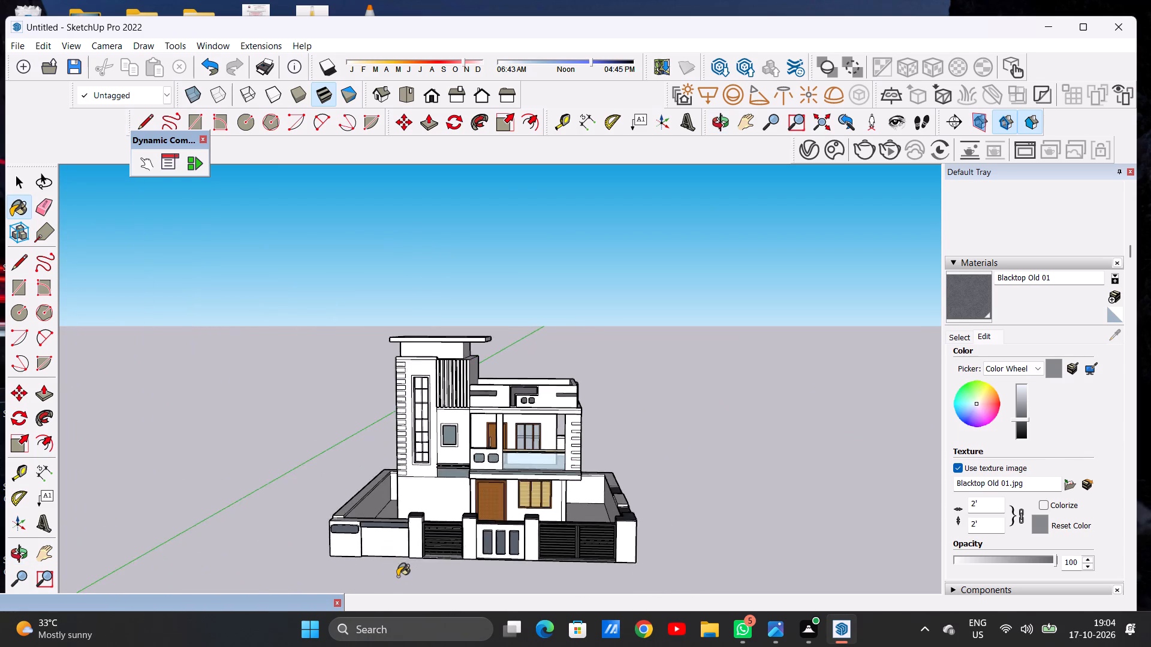
scroll(397, 576, "up", 7)
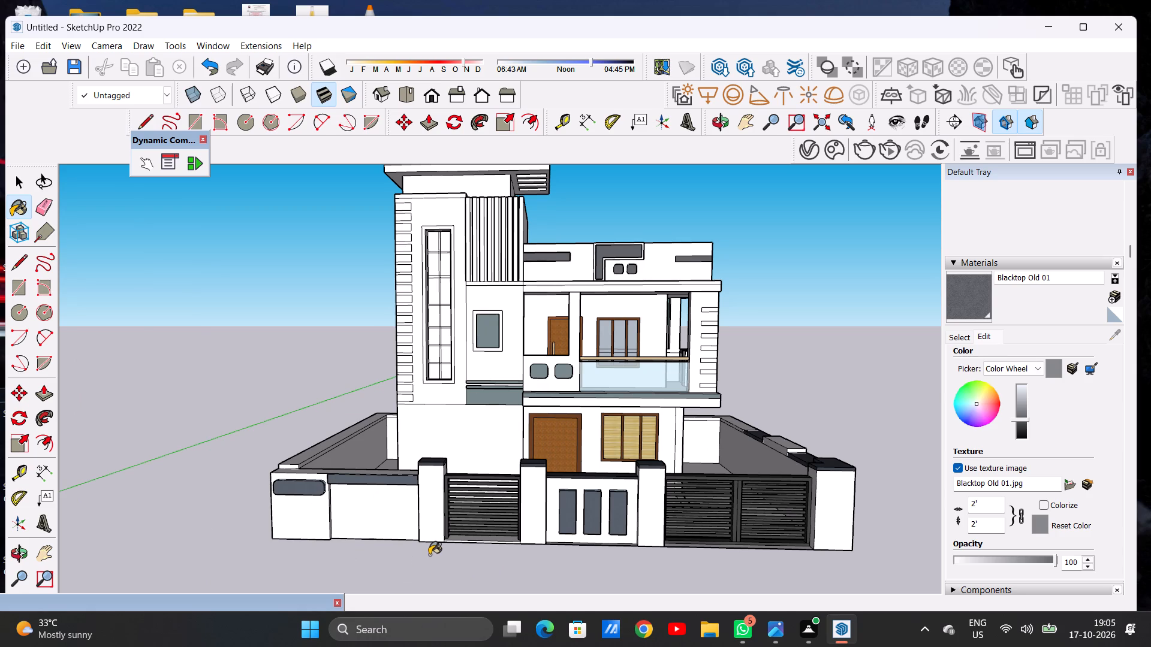
scroll(431, 555, "down", 5)
scroll(459, 508, "up", 4)
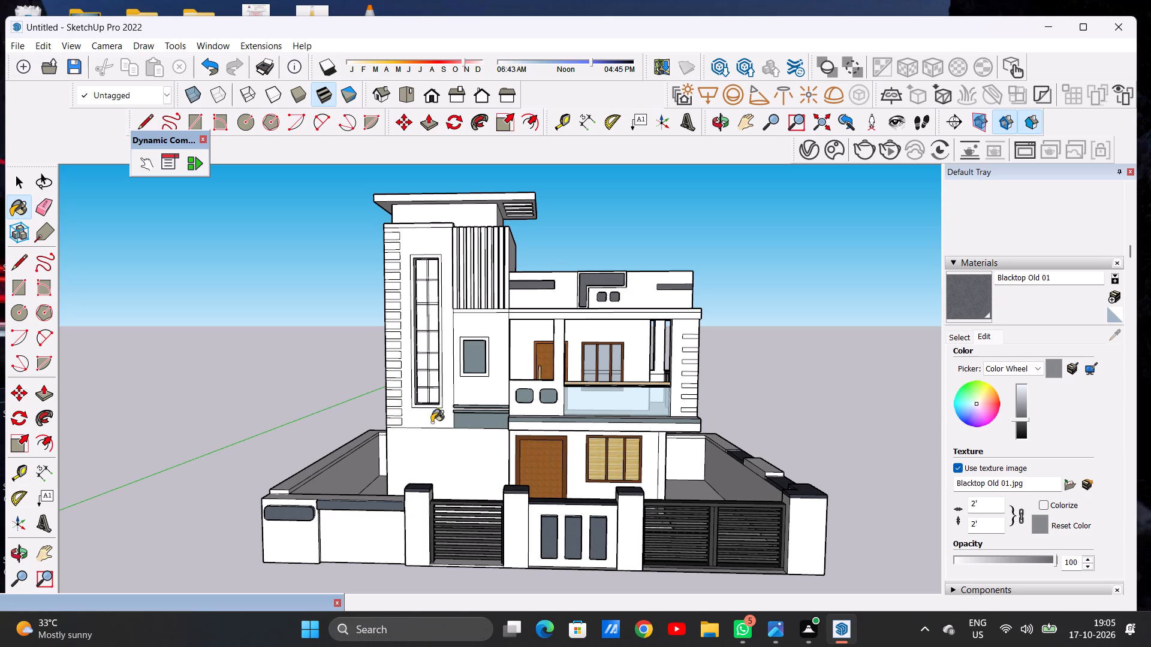
scroll(416, 430, "down", 7)
scroll(525, 394, "up", 7)
middle_click_drag(580, 389, 382, 407)
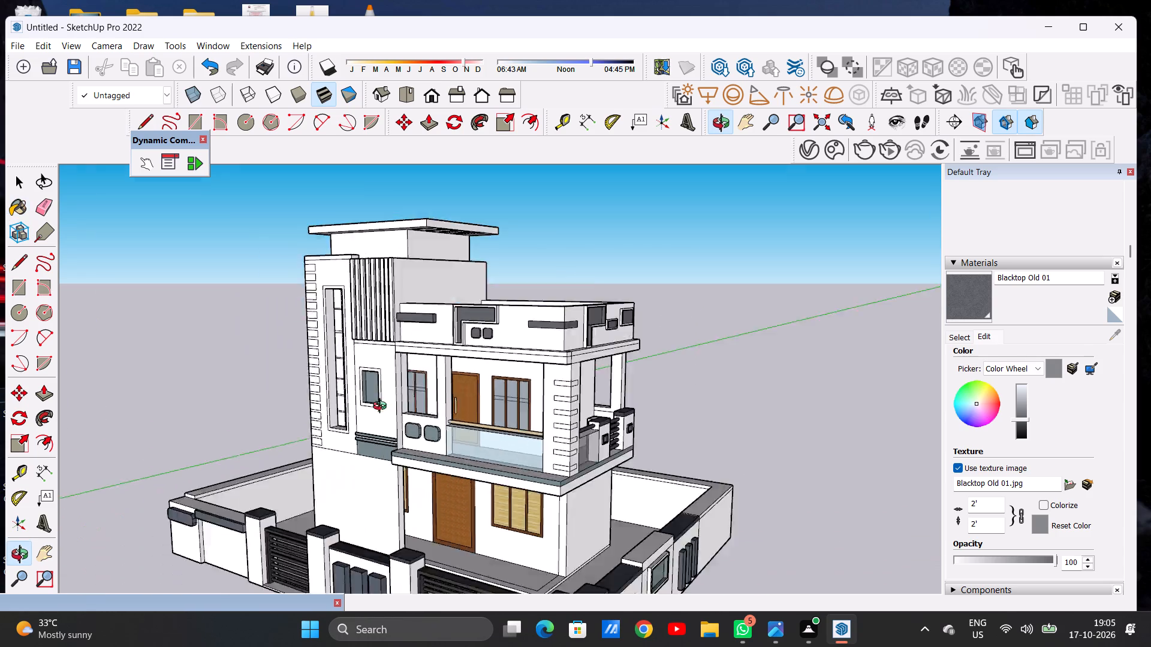
middle_click_drag(382, 407, 587, 403)
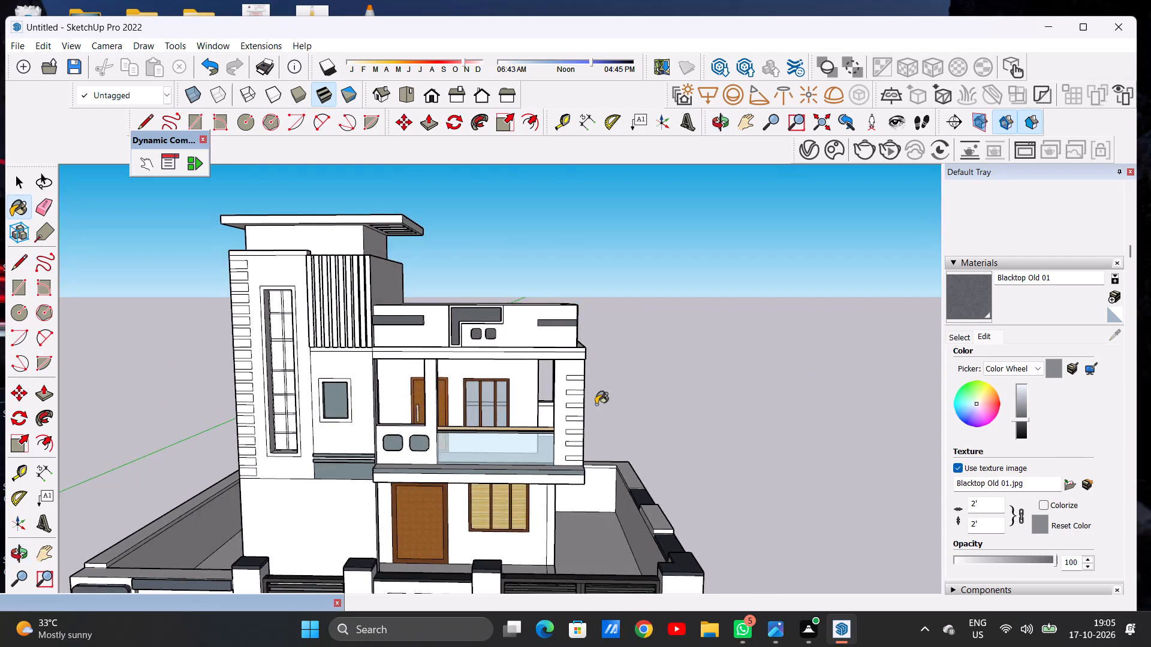
scroll(631, 406, "down", 8)
scroll(557, 528, "up", 7)
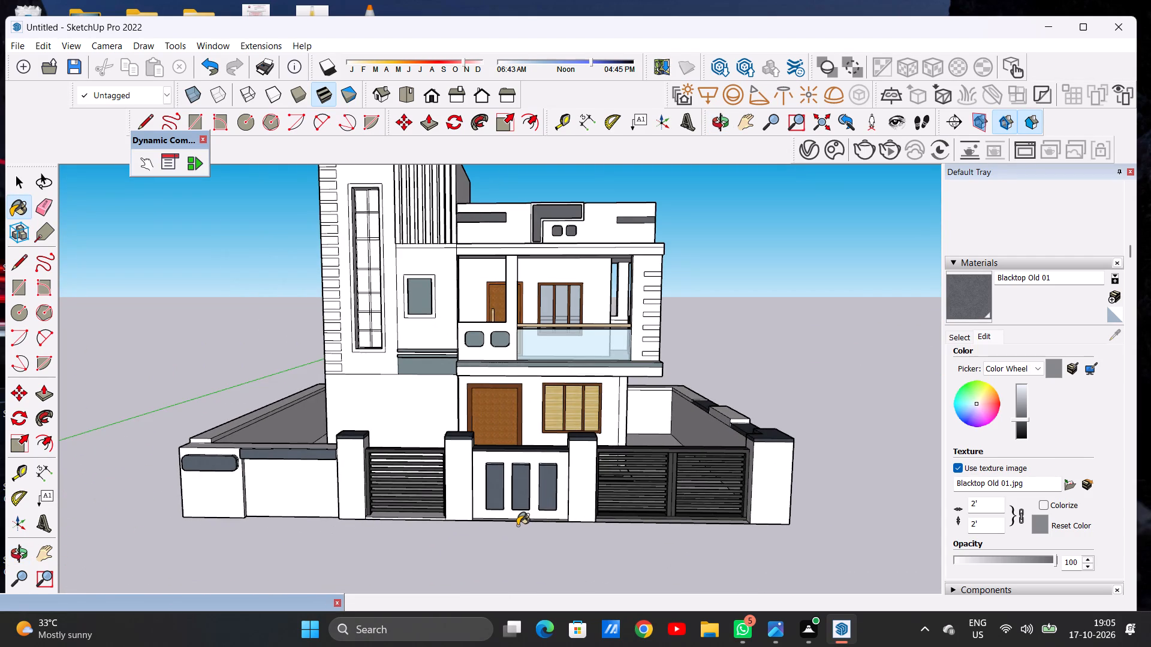
middle_click_drag(599, 482, 47, 480)
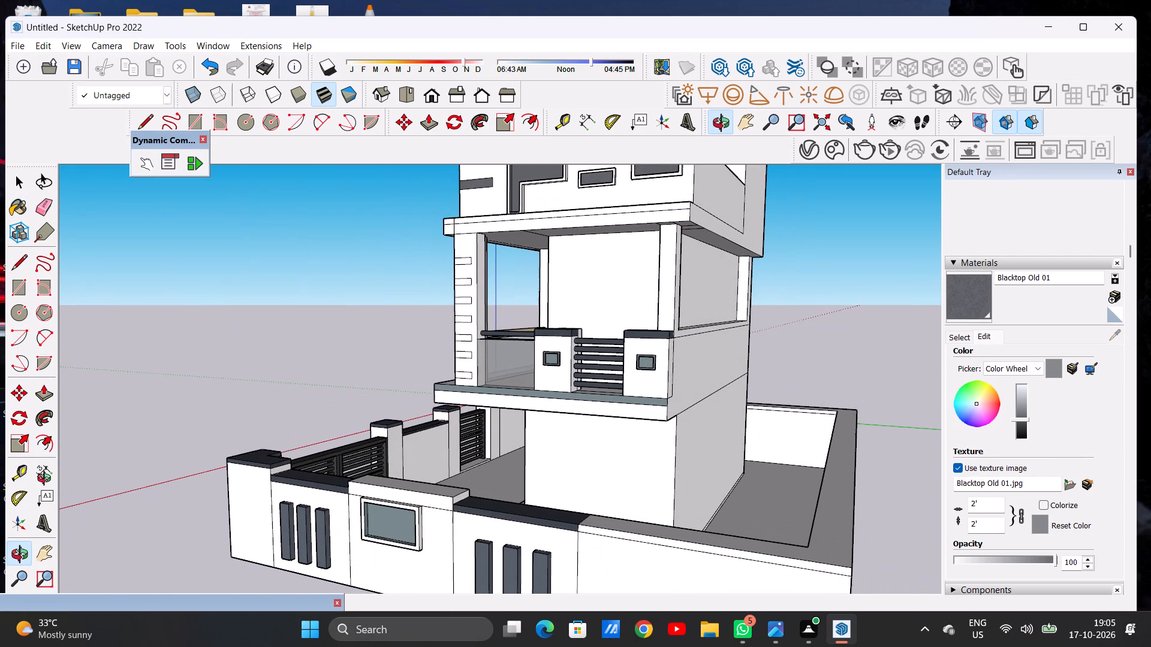
middle_click_drag(47, 480, 456, 507)
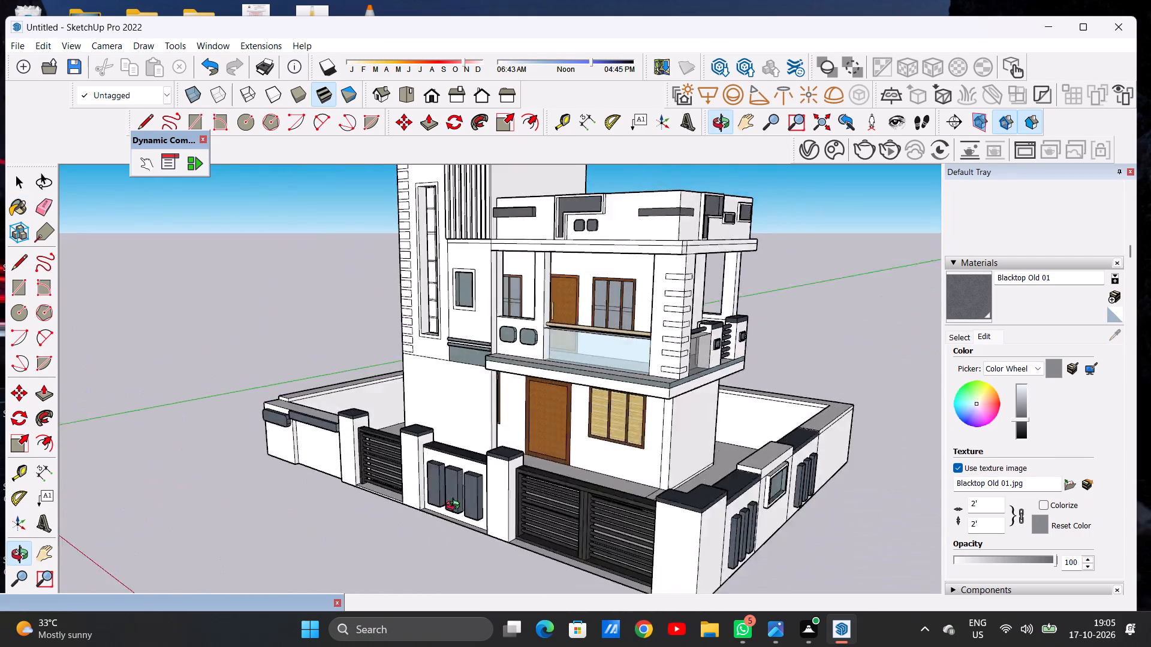
Examine the whole house exterior from the front and the side, including the balcony, parapets and boundary wall.
middle_click_drag(456, 507, 525, 499)
middle_click(525, 499)
middle_click_drag(388, 508, 480, 530)
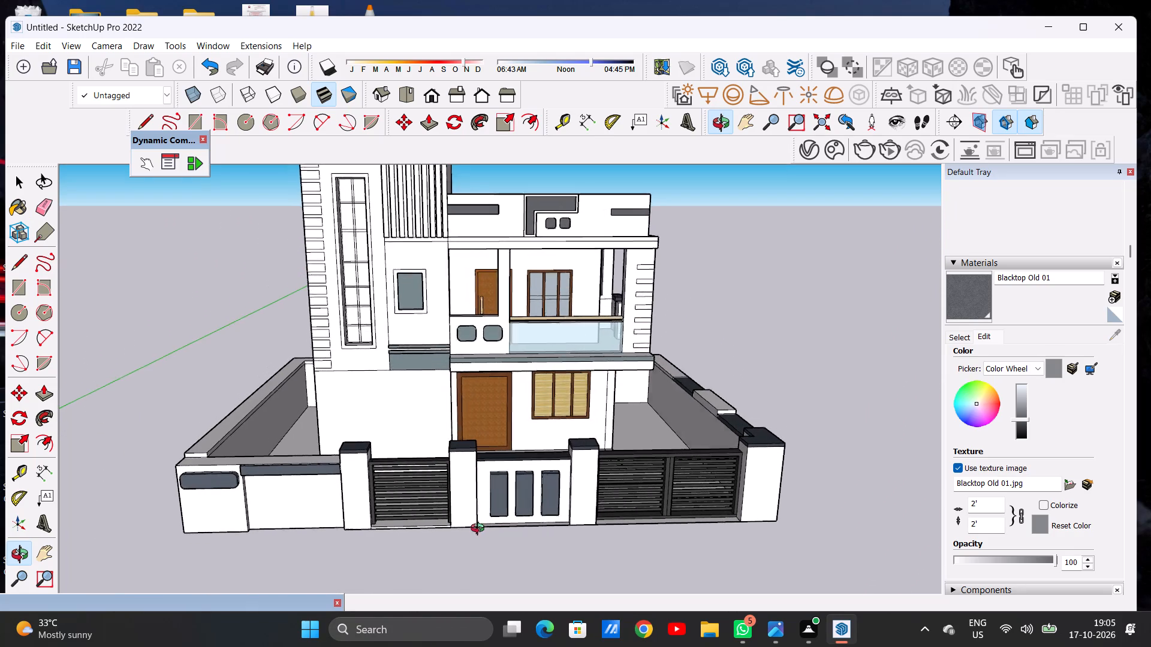
middle_click_drag(480, 530, 480, 530)
scroll(489, 535, "down", 10)
scroll(520, 451, "up", 7)
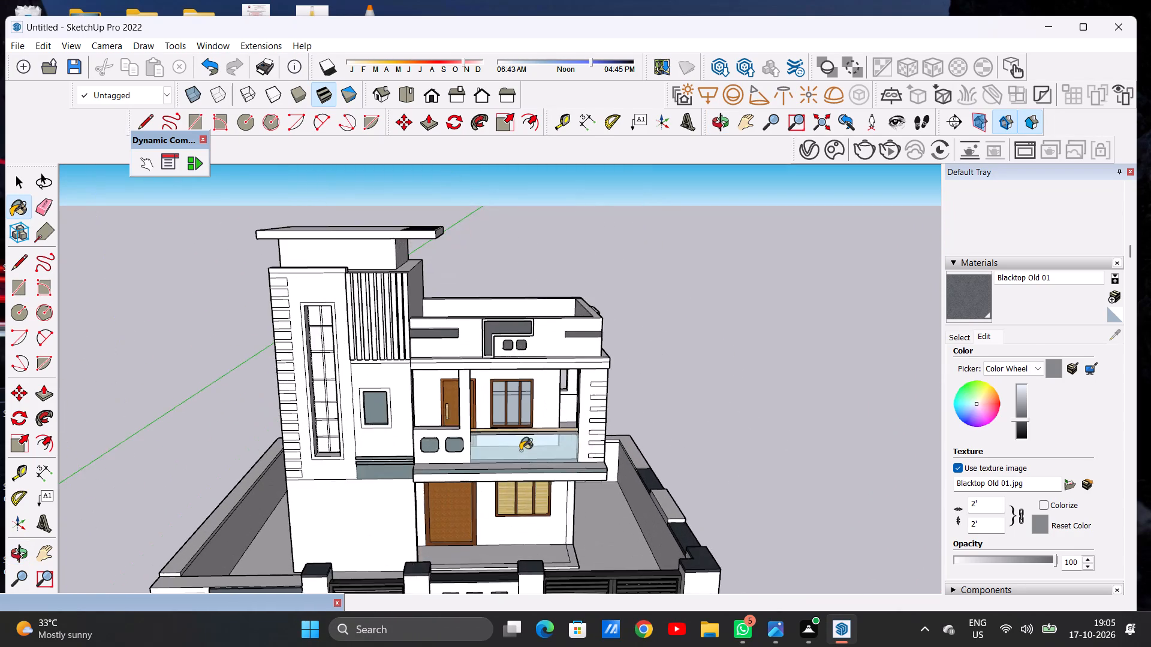
scroll(519, 474, "down", 1)
scroll(519, 474, "up", 4)
middle_click_drag(513, 472, 98, 446)
scroll(450, 539, "up", 6)
scroll(410, 479, "up", 1)
scroll(401, 522, "down", 5)
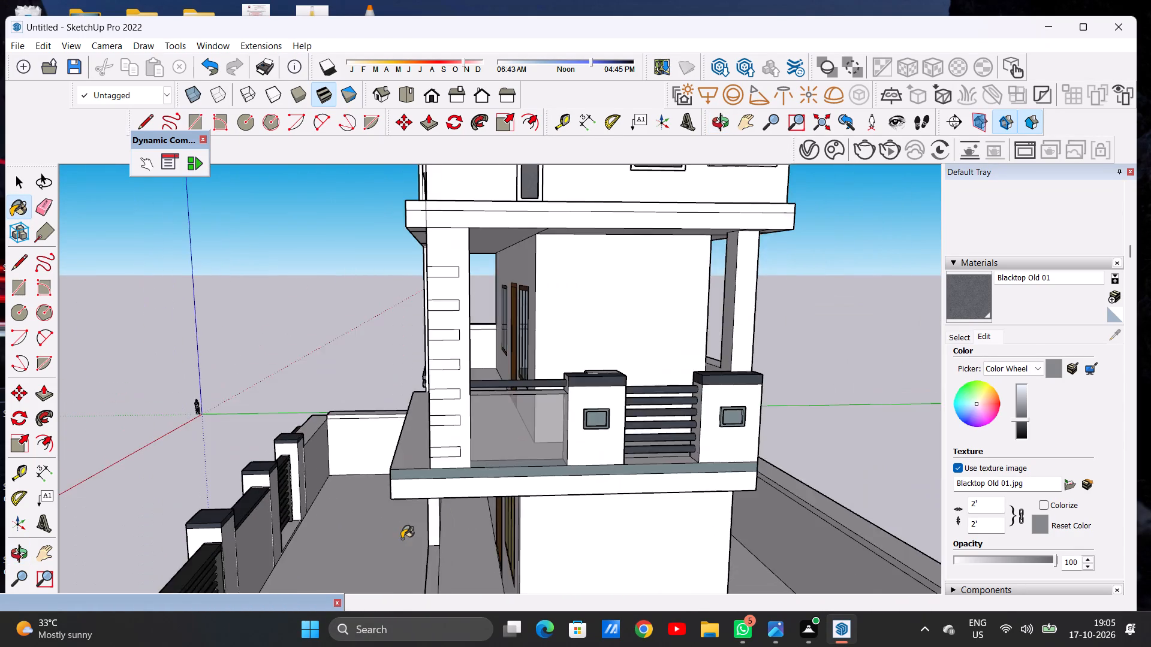
scroll(412, 537, "down", 5)
middle_click_drag(352, 494, 686, 476)
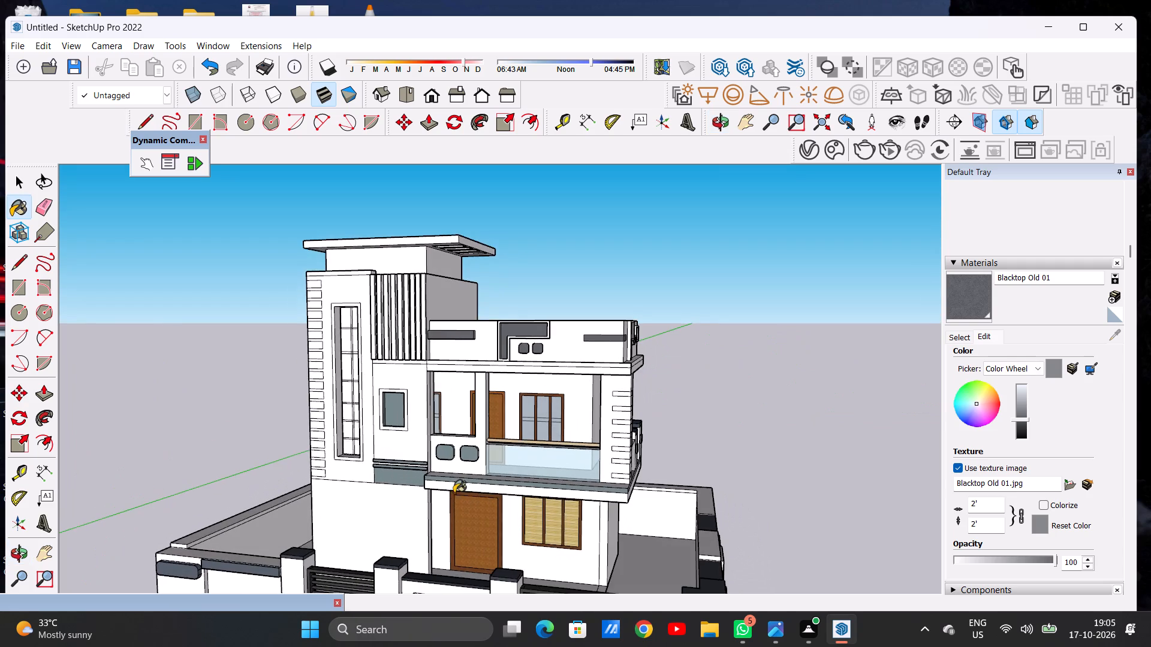
middle_click_drag(454, 493, 515, 498)
scroll(522, 505, "down", 6)
scroll(532, 588, "up", 2)
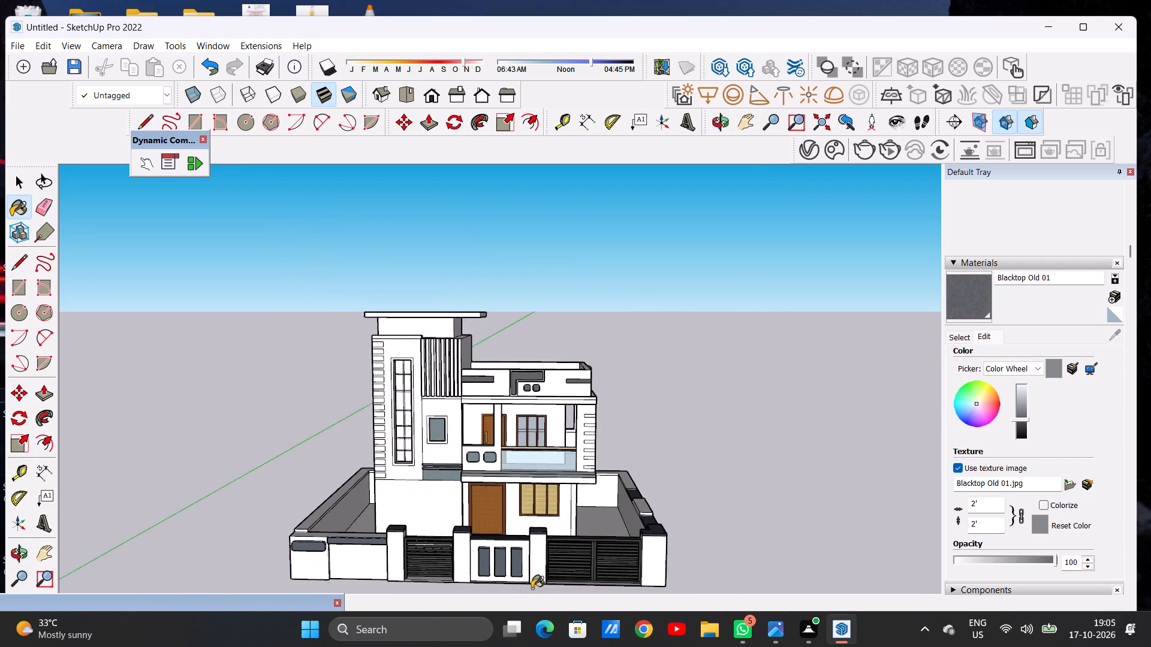
scroll(532, 588, "up", 3)
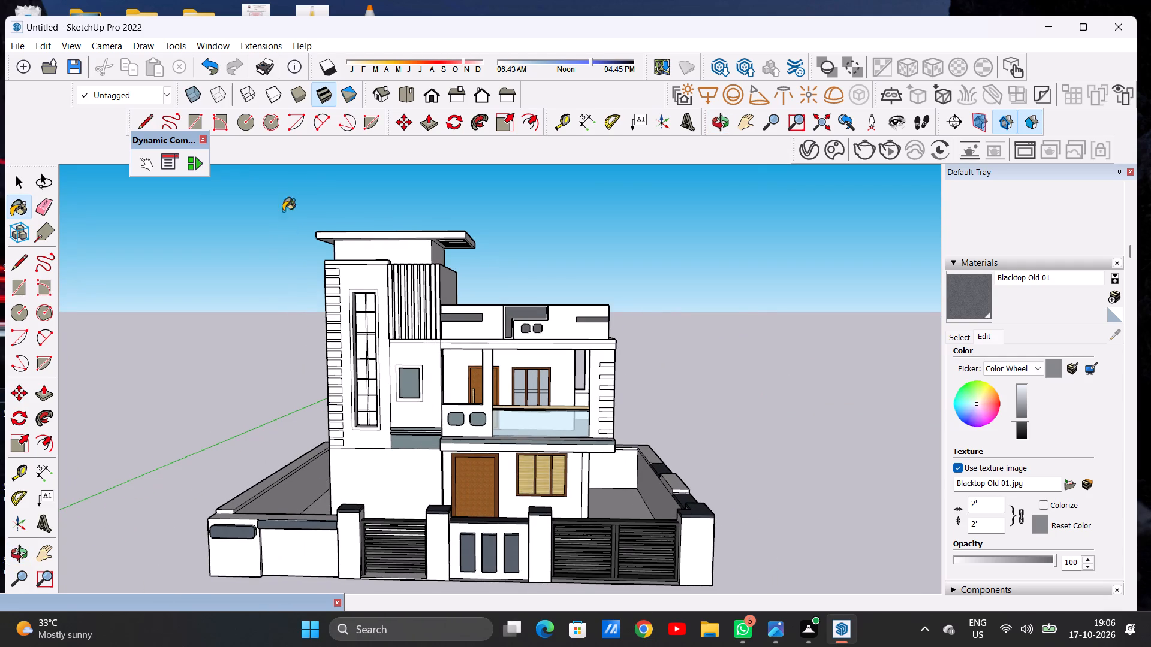
scroll(437, 268, "down", 4)
Paint the large tower side wall facing the roof terrace with Blacktop Old 01.
middle_click_drag(496, 265, 189, 358)
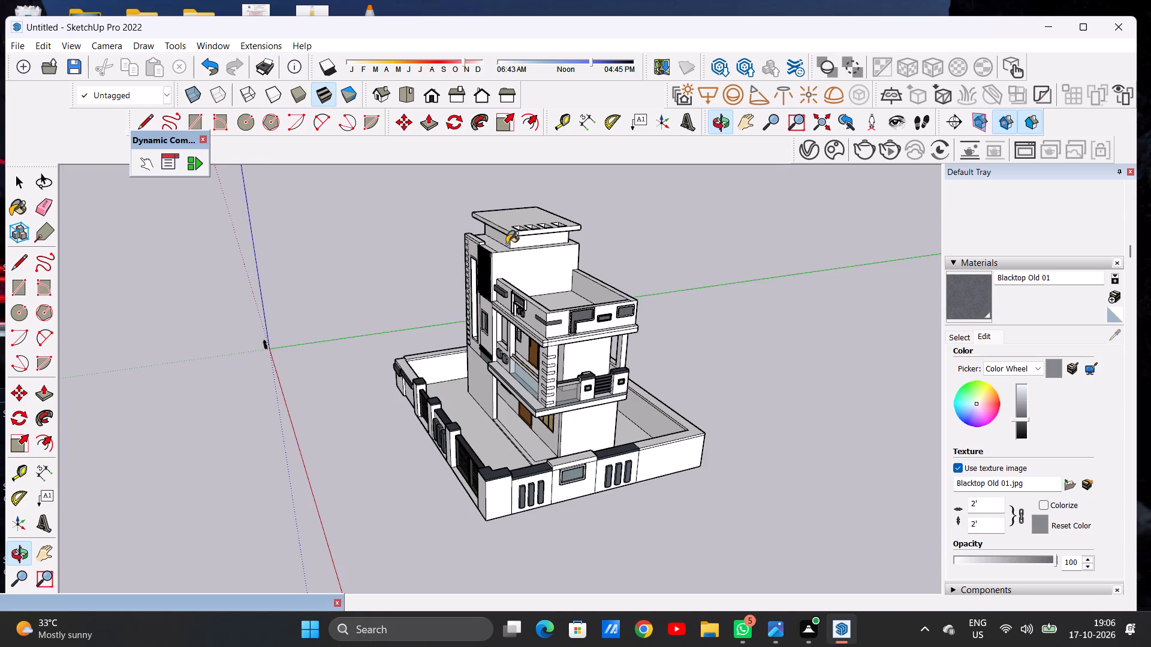
scroll(508, 244, "up", 5)
middle_click_drag(525, 277, 577, 230)
scroll(498, 271, "up", 6)
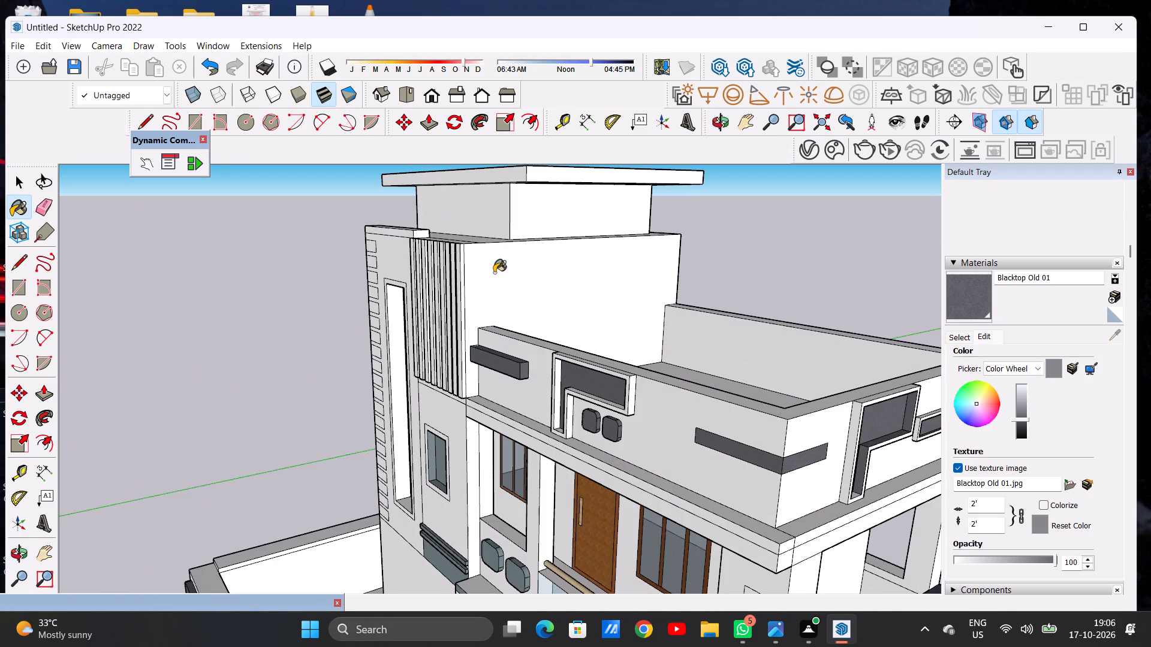
scroll(498, 277, "up", 5)
left_click(493, 277)
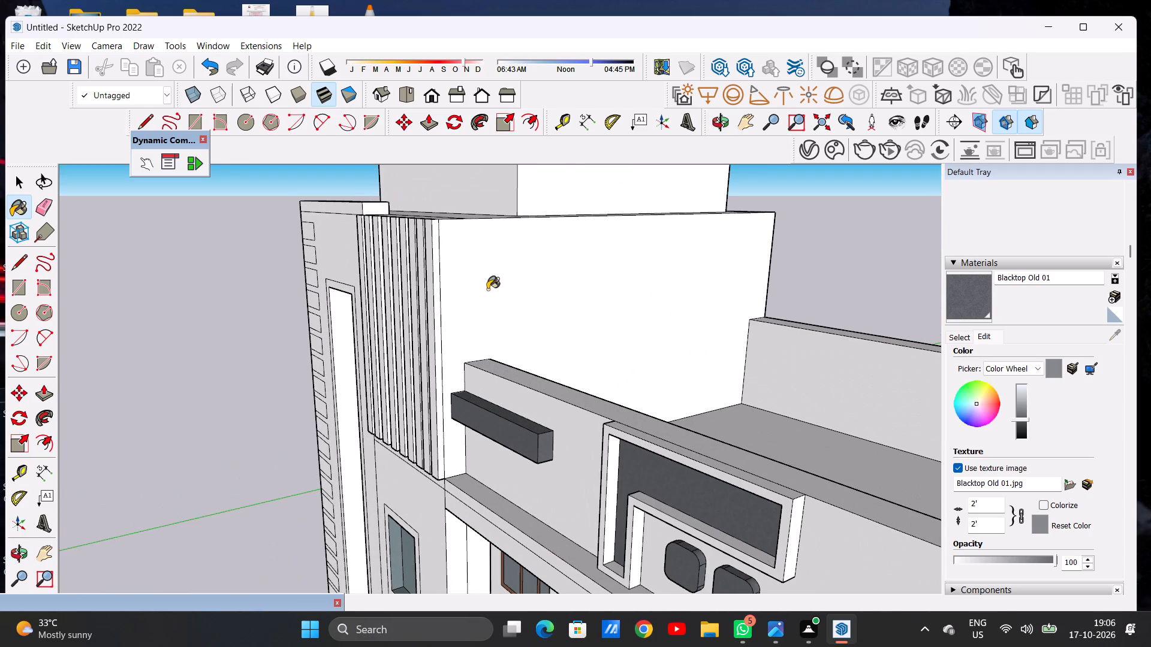
scroll(488, 312, "down", 9)
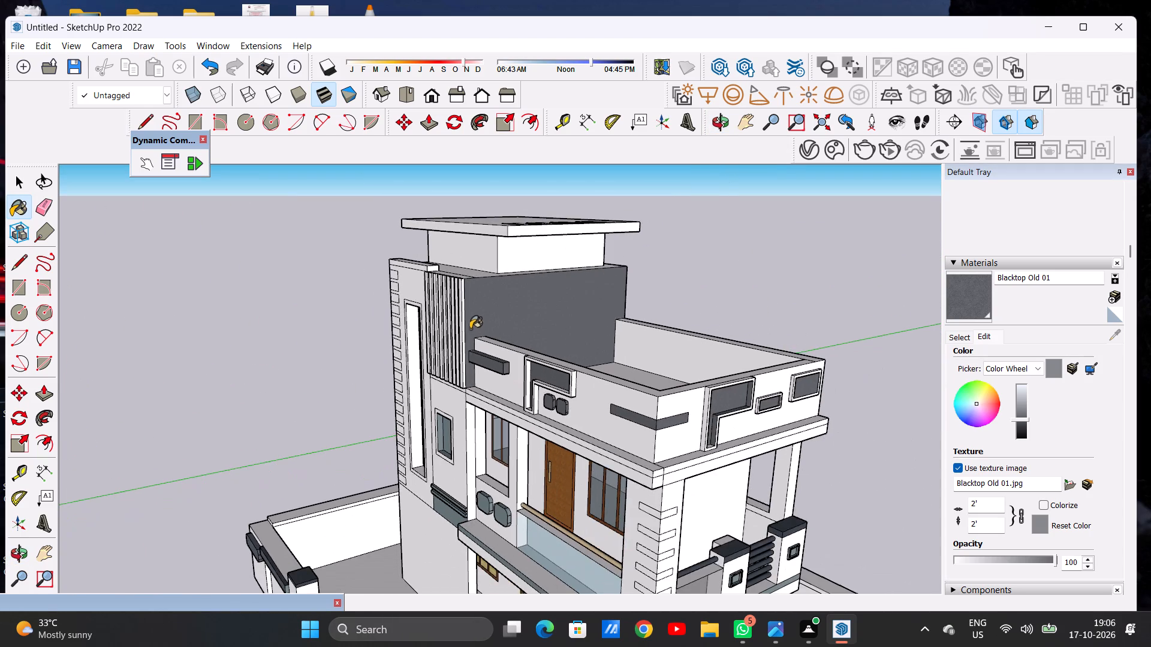
Paint the front faces of the first two vertical tower fins and the first fin's left side with Polished Concrete Old.
middle_click_drag(405, 338, 662, 319)
scroll(430, 316, "up", 2)
middle_click_drag(423, 307, 452, 308)
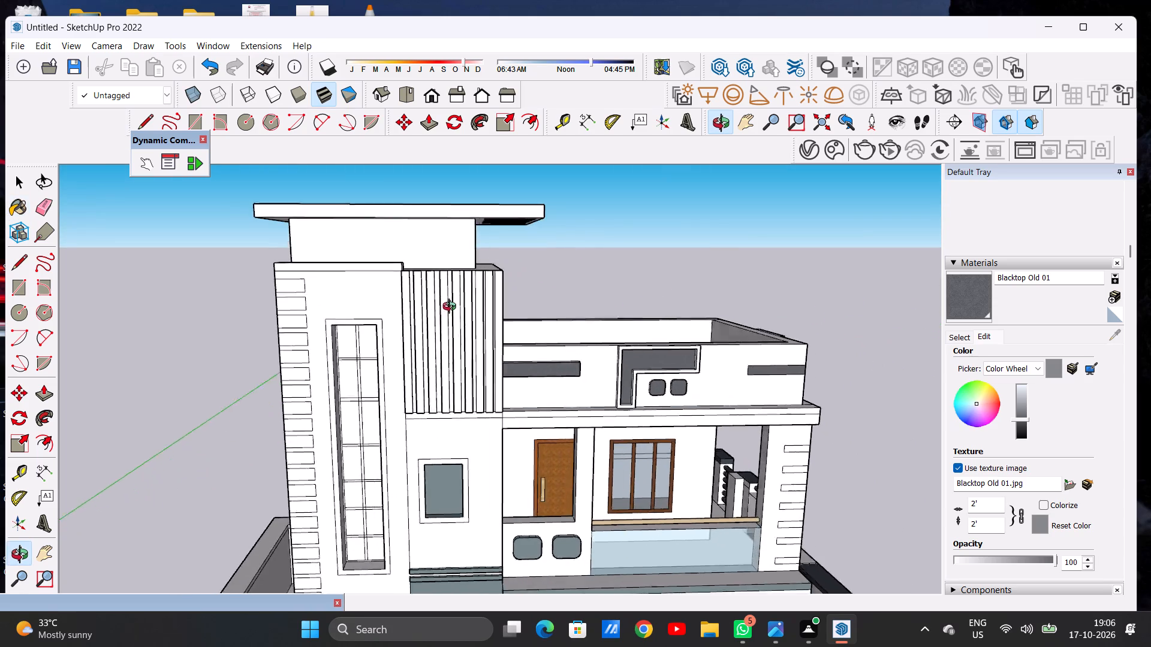
middle_click_drag(452, 308, 583, 340)
scroll(465, 382, "up", 5)
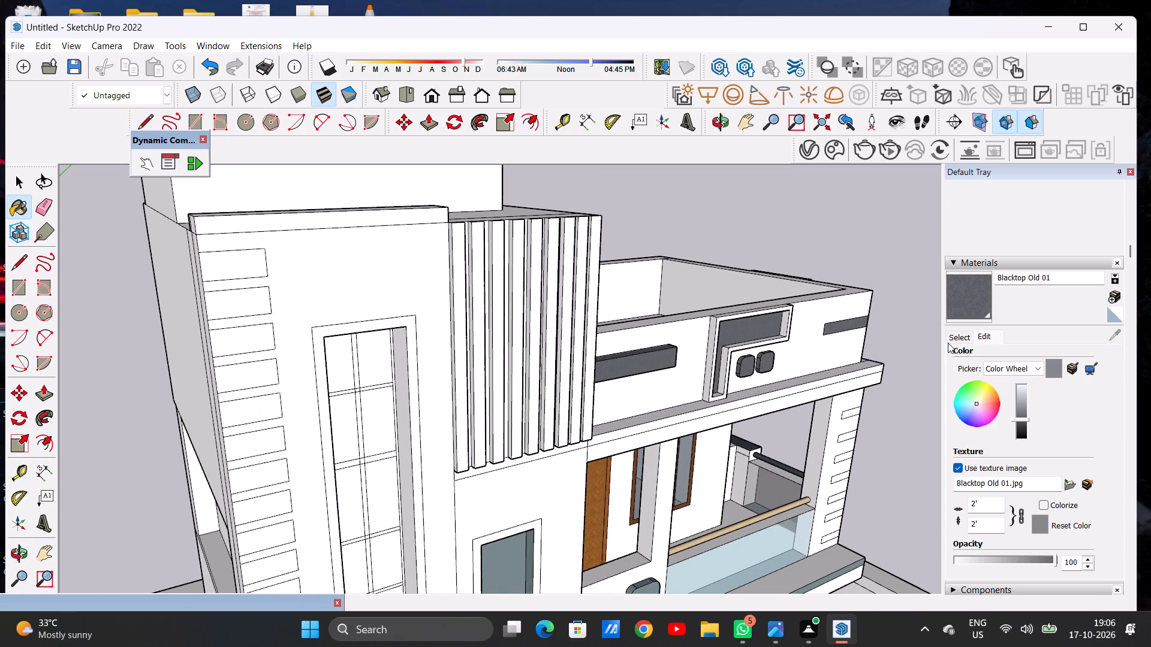
left_click(951, 340)
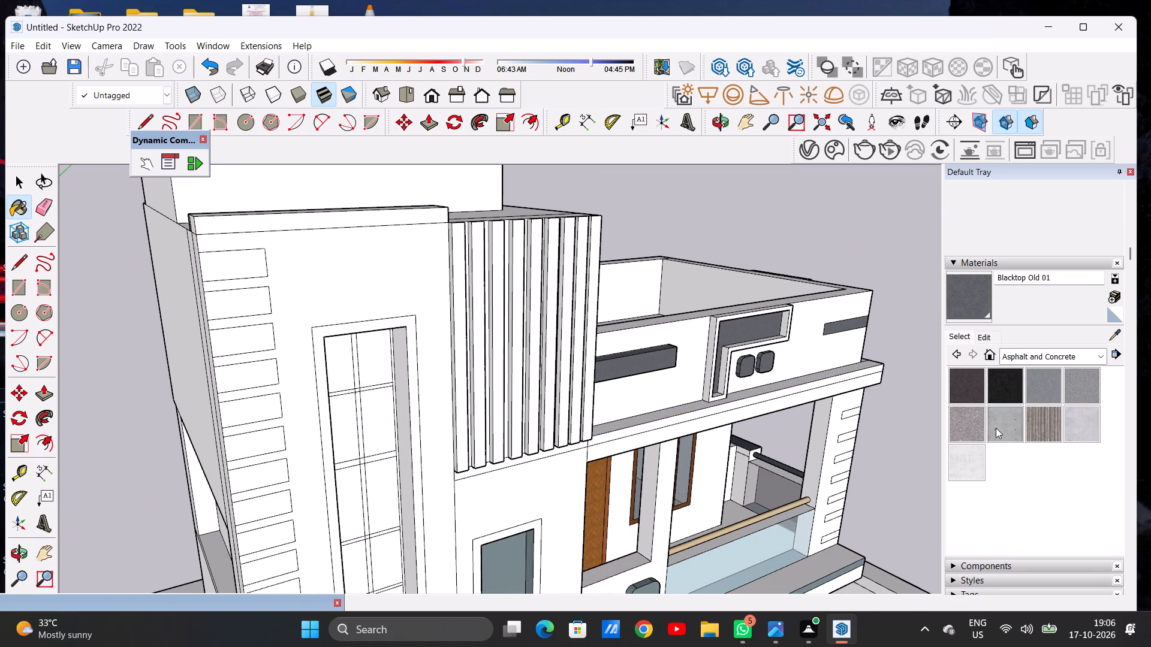
left_click(962, 459)
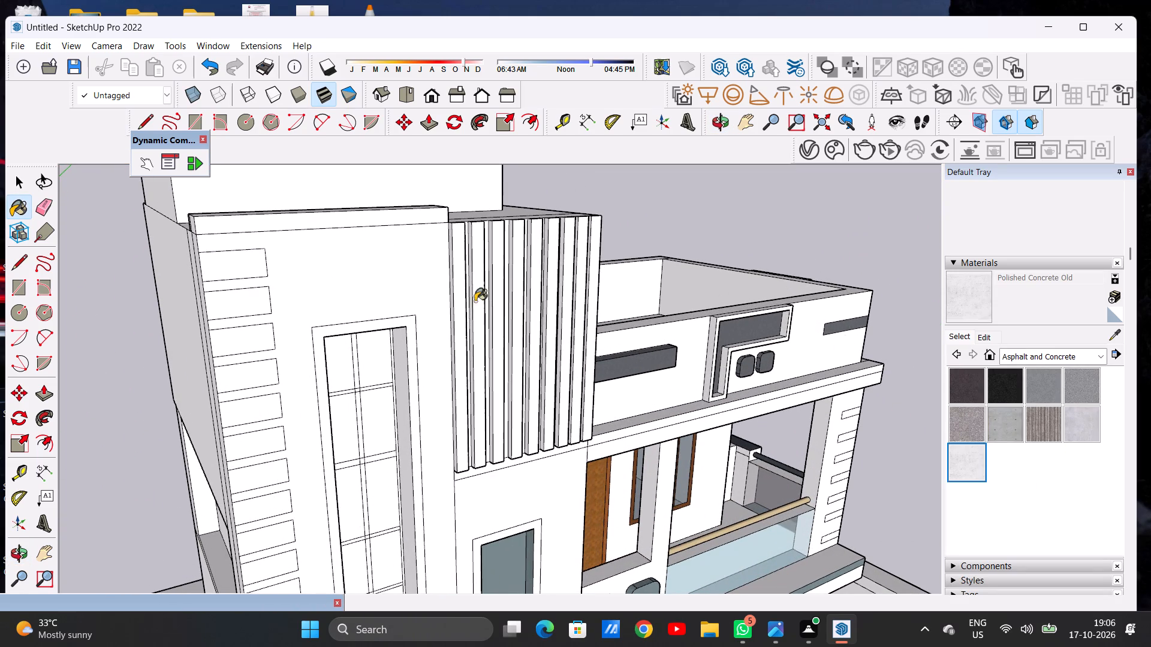
scroll(473, 260, "up", 12)
left_click(447, 228)
left_click(507, 231)
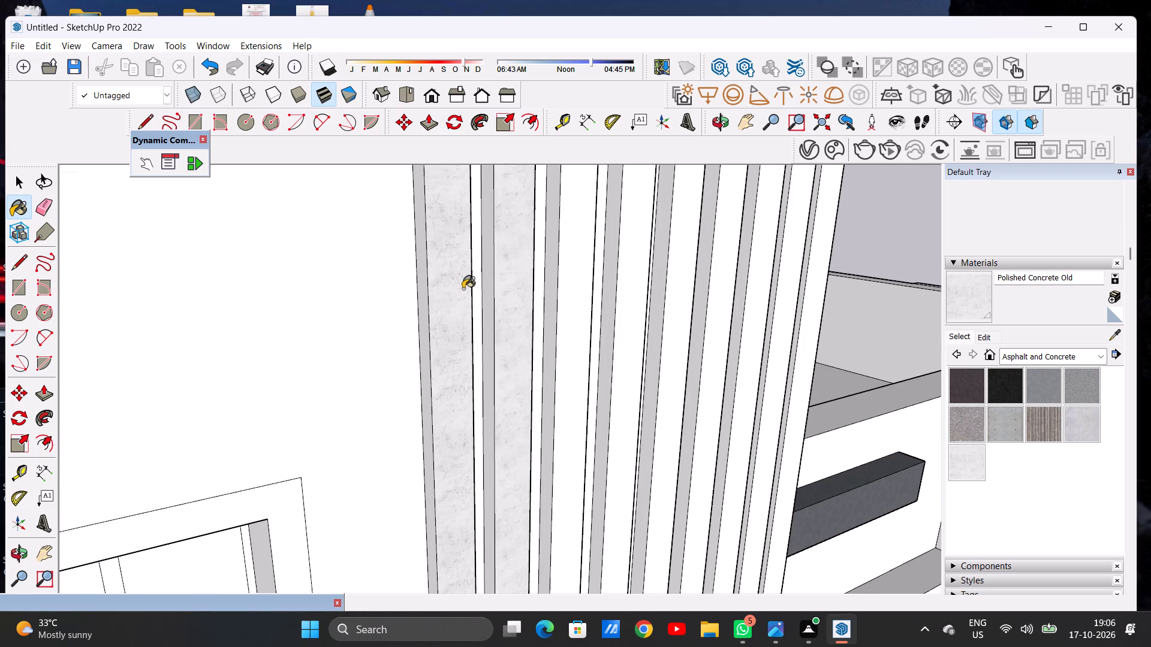
scroll(461, 295, "down", 11)
scroll(432, 262, "up", 17)
left_click(442, 269)
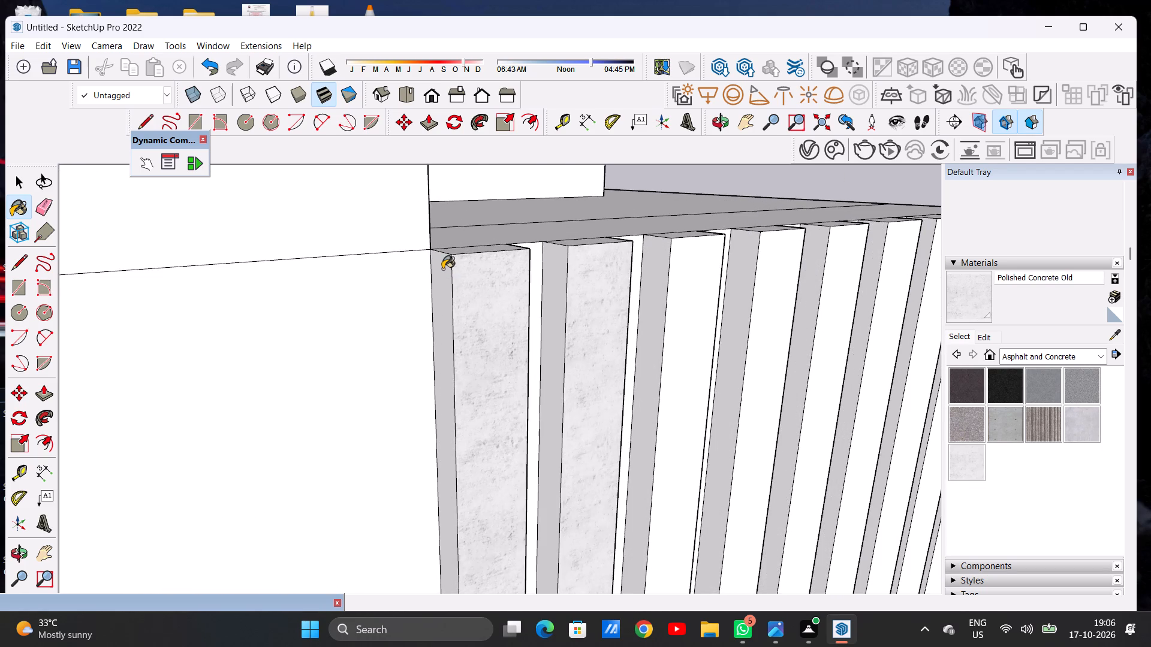
Paint the right side faces of the first two tower fins and the front face of the third with Polished Concrete Old.
scroll(453, 280, "down", 7)
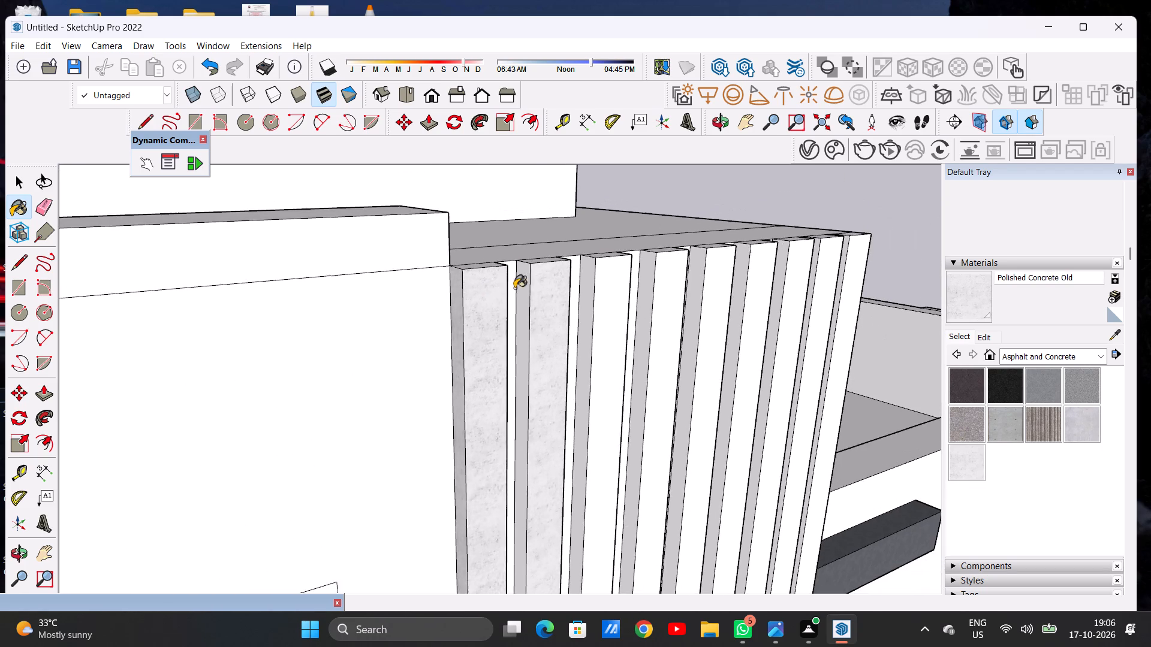
scroll(503, 270, "down", 14)
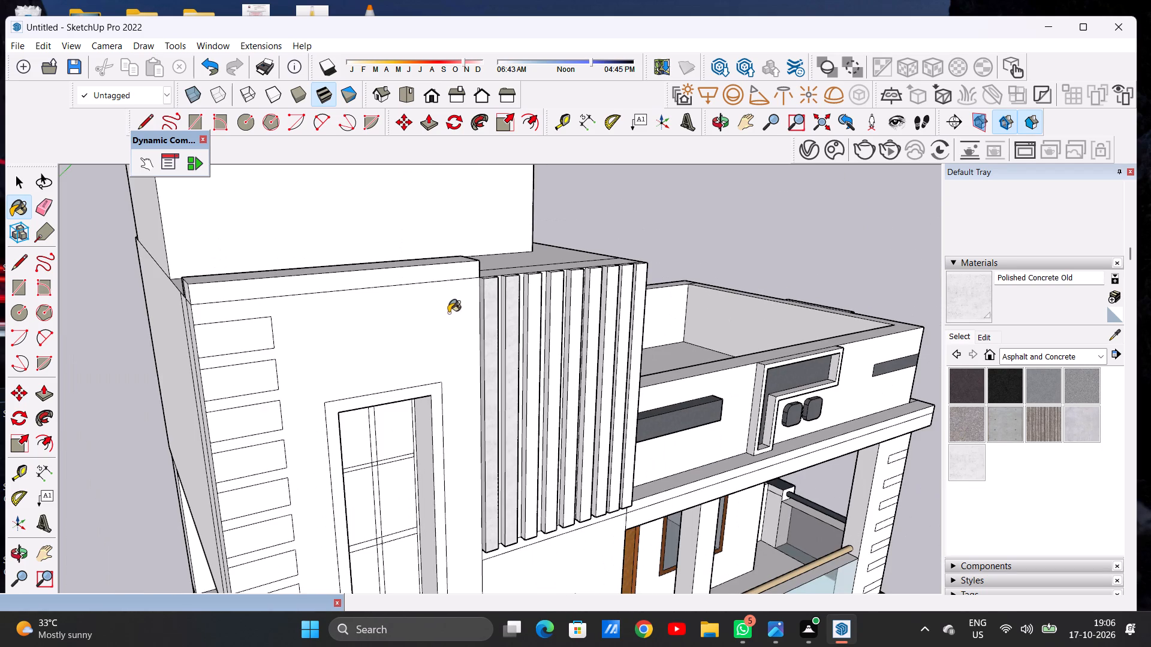
middle_click_drag(523, 313, 659, 288)
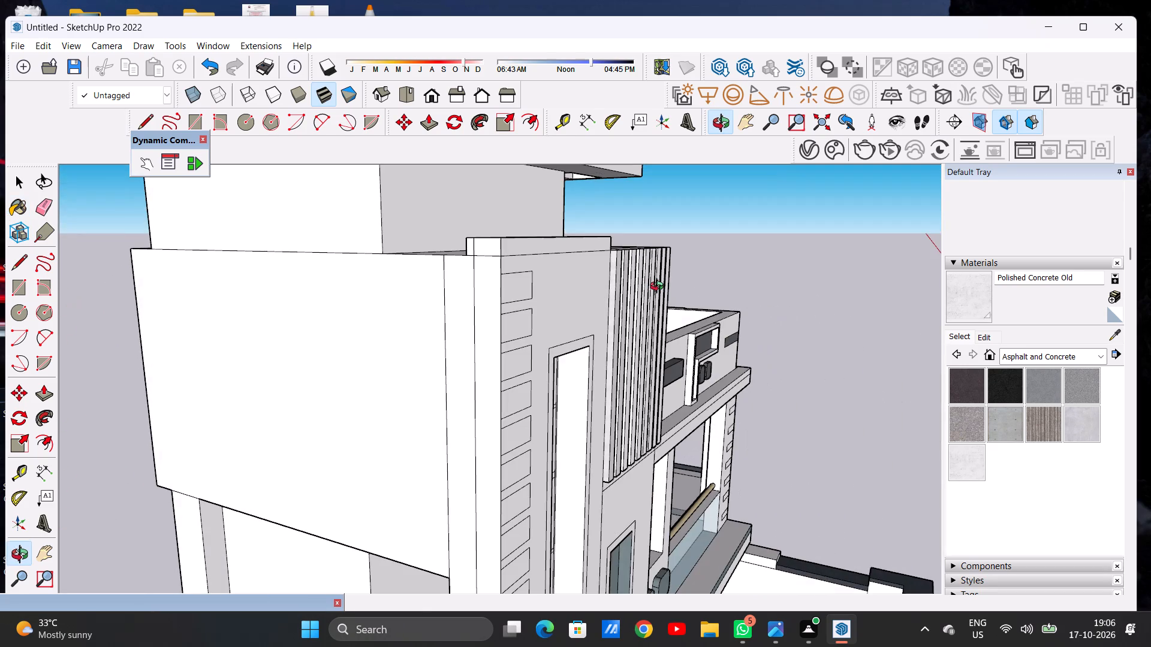
middle_click_drag(659, 288, 262, 334)
scroll(320, 289, "up", 11)
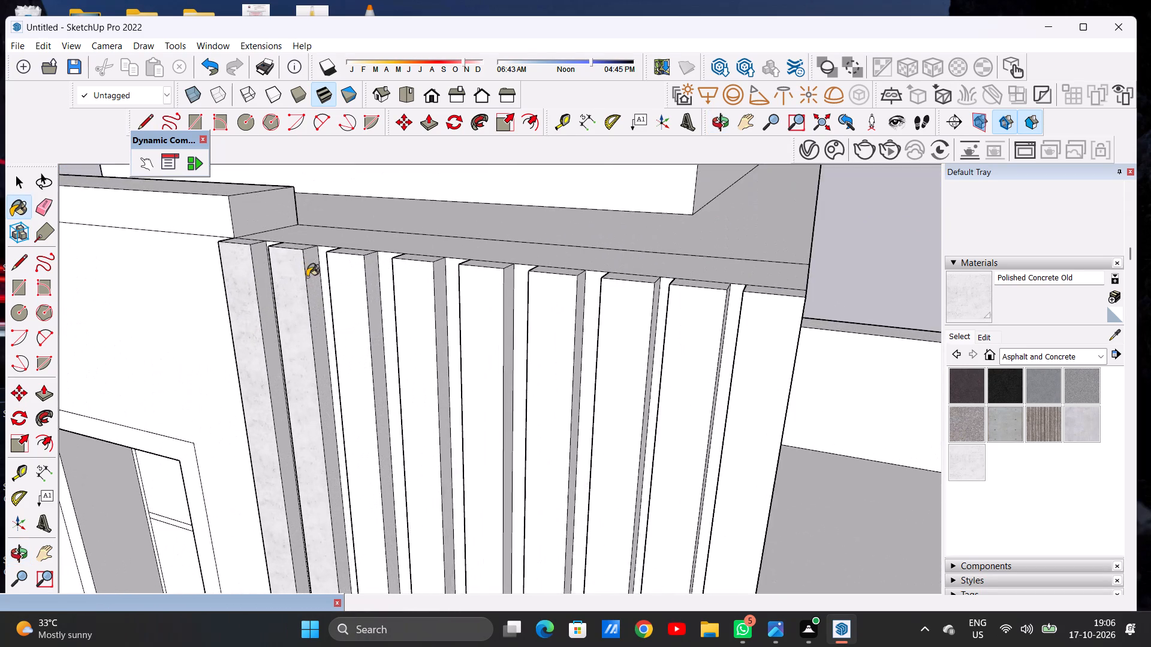
scroll(307, 277, "up", 8)
left_click(248, 255)
left_click(329, 257)
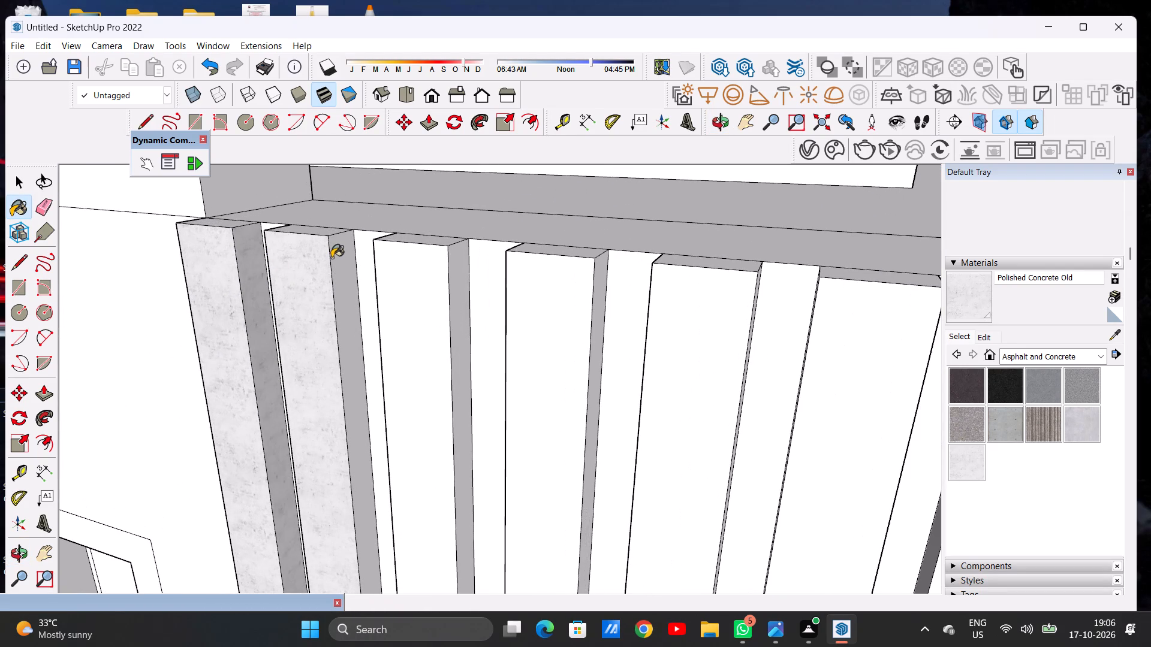
left_click(332, 258)
left_click(408, 286)
scroll(440, 326, "down", 3)
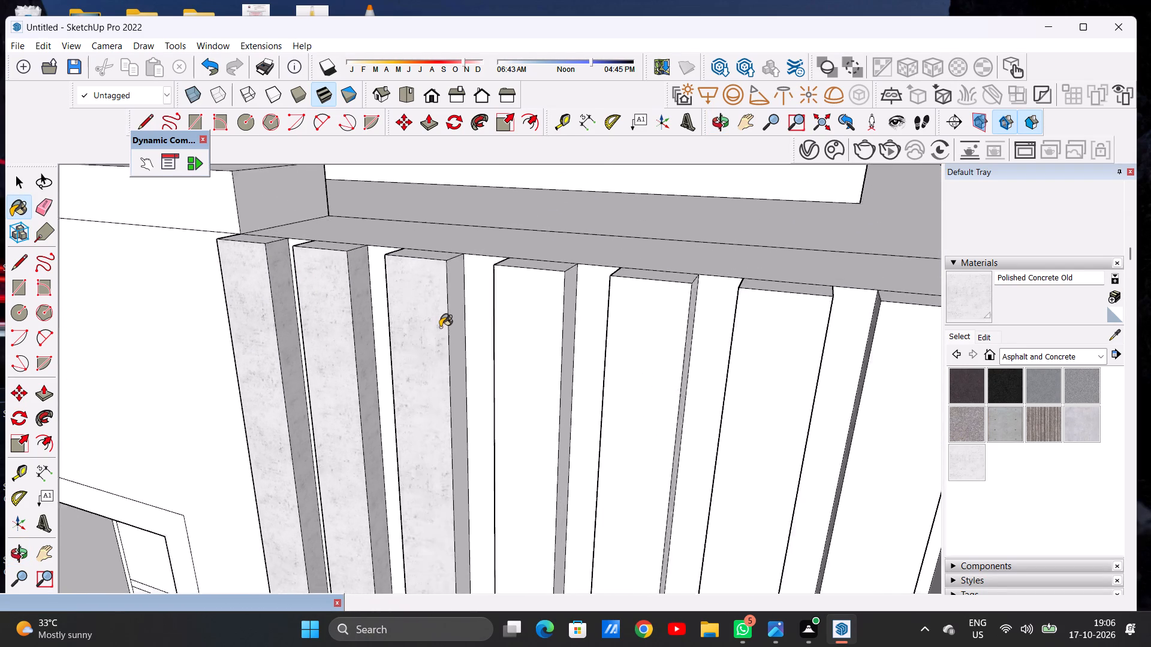
Paint the left side faces of the third and second tower fins with Polished Concrete Old.
scroll(440, 327, "down", 8)
middle_click_drag(405, 342, 528, 318)
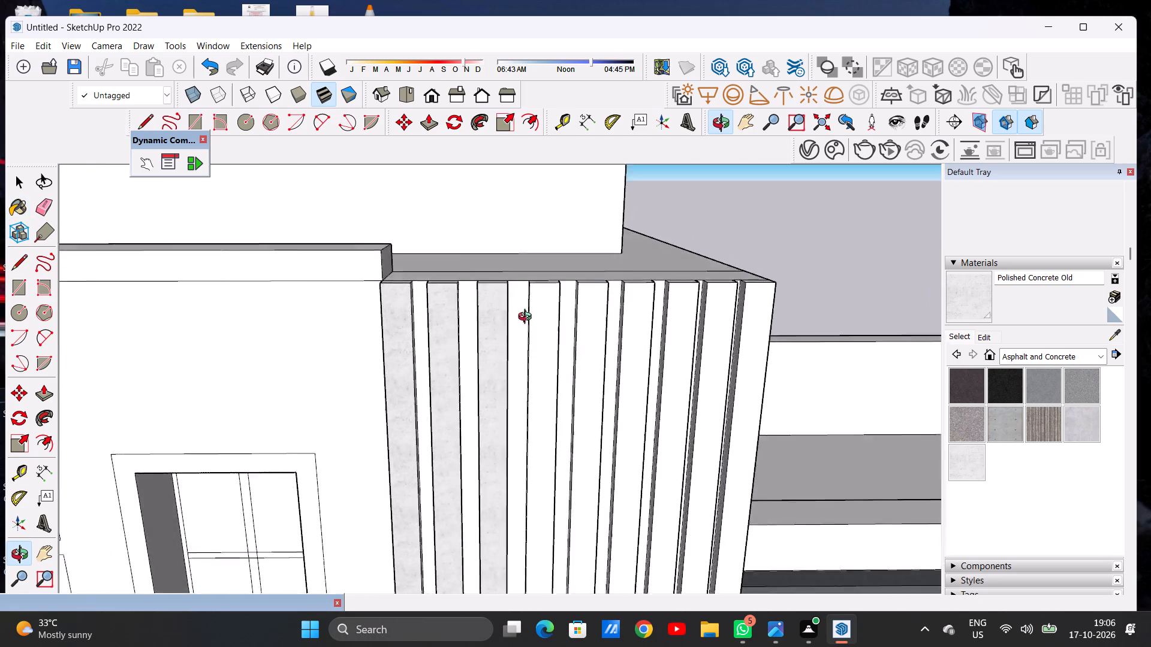
middle_click_drag(528, 318, 739, 321)
scroll(580, 316, "up", 13)
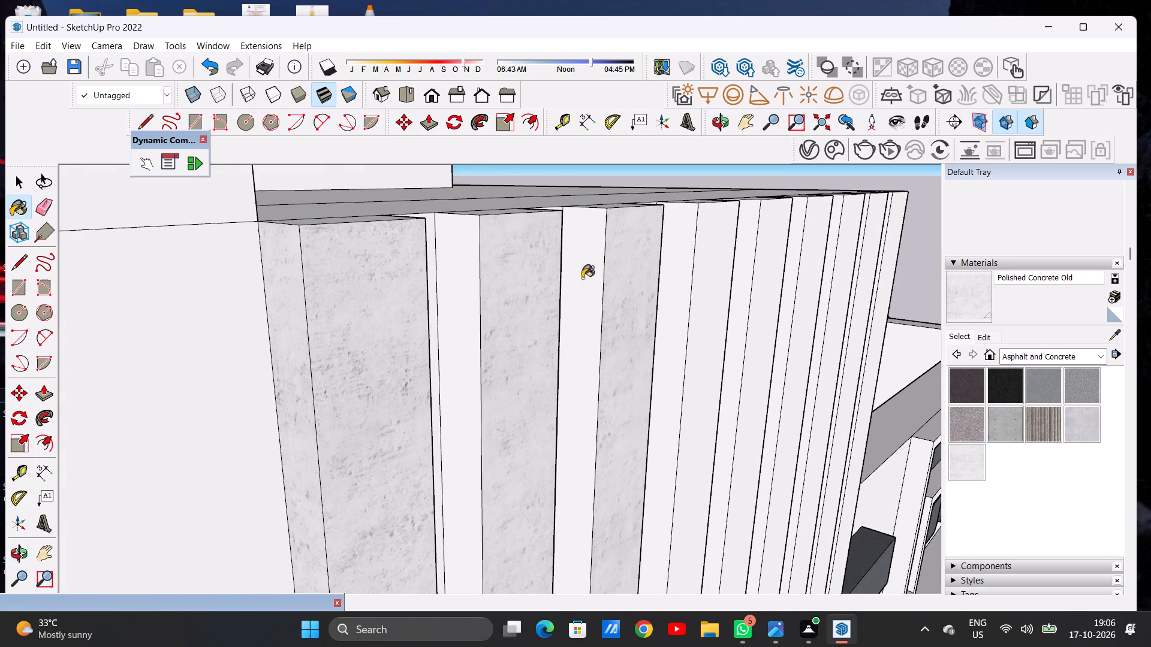
left_click(582, 278)
left_click(466, 298)
scroll(291, 319, "down", 6)
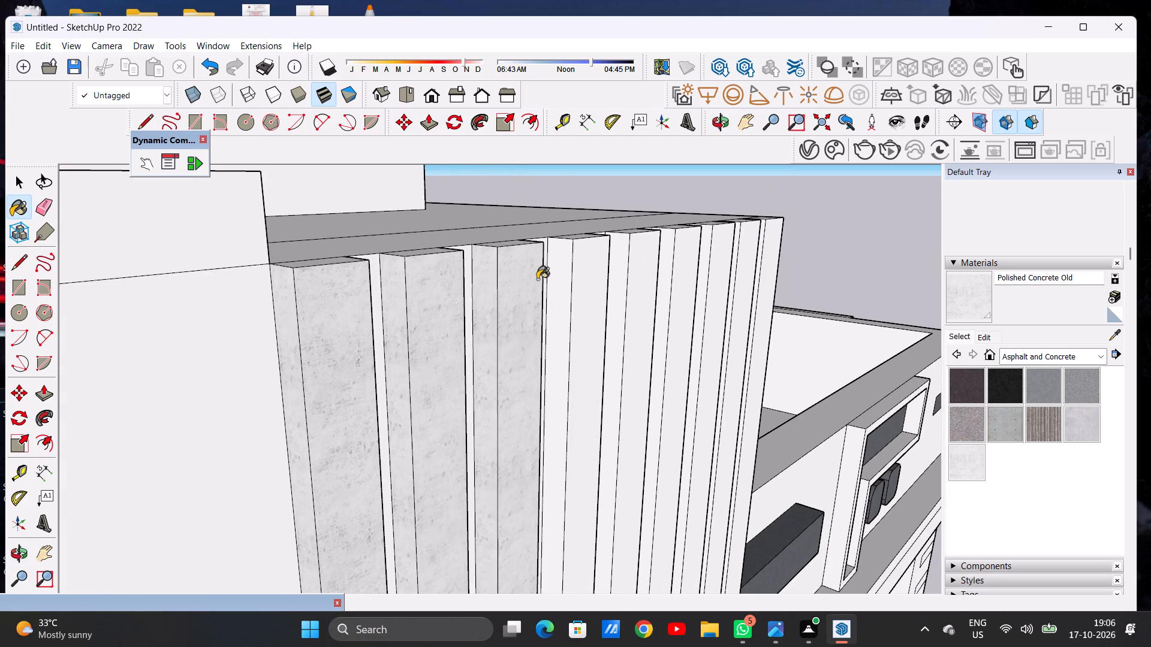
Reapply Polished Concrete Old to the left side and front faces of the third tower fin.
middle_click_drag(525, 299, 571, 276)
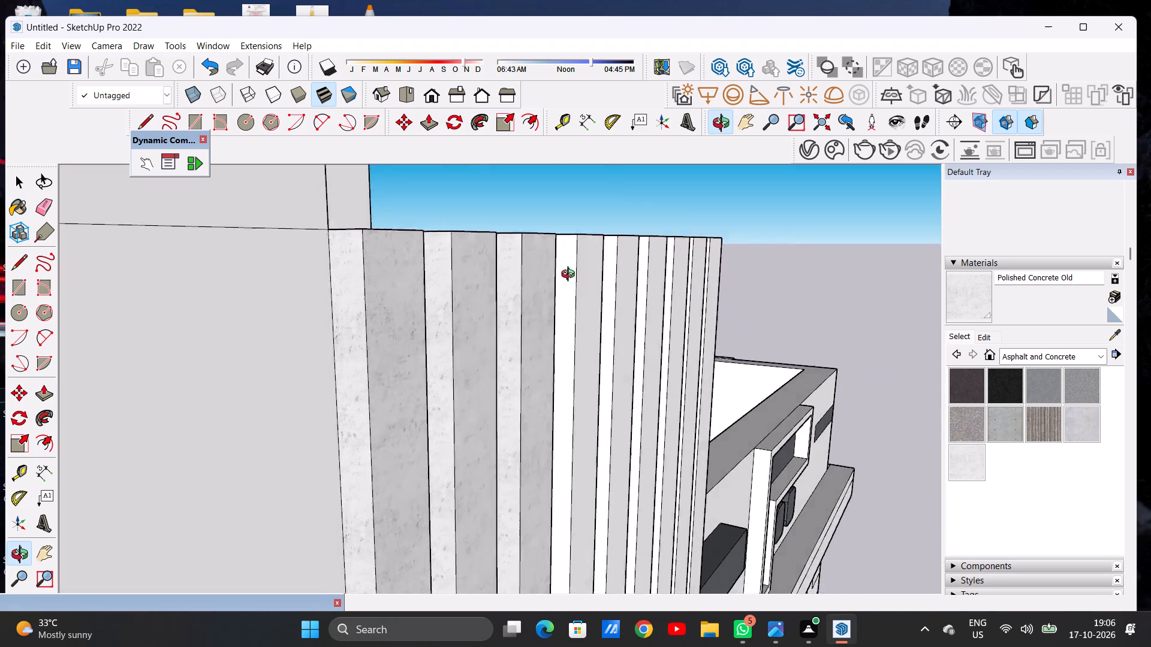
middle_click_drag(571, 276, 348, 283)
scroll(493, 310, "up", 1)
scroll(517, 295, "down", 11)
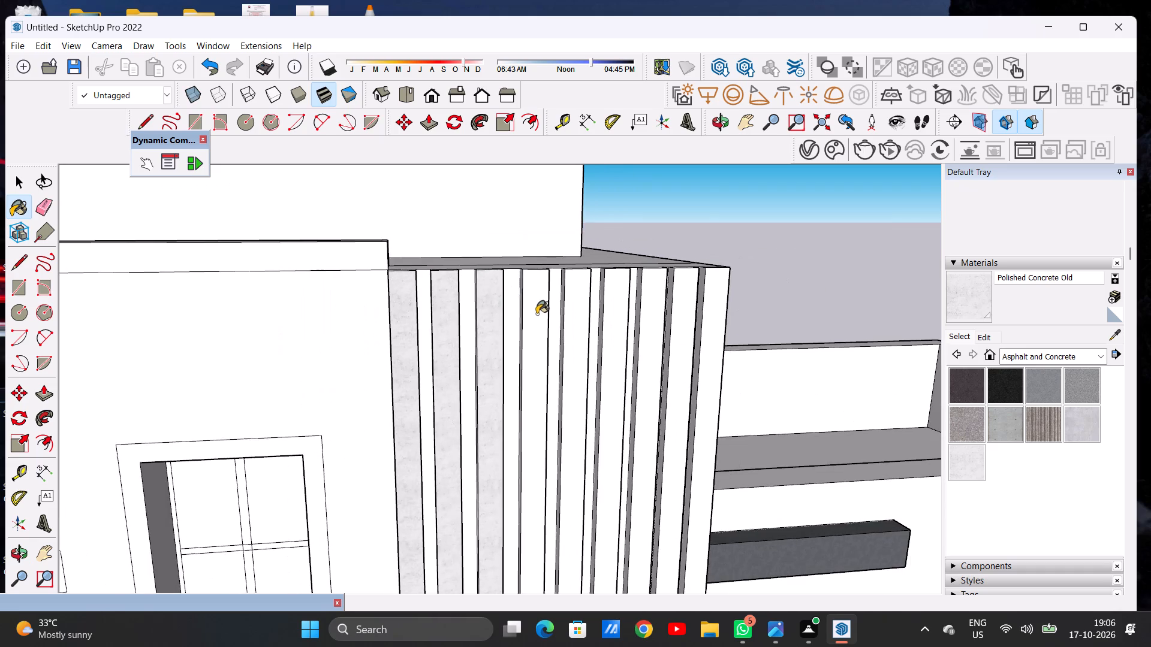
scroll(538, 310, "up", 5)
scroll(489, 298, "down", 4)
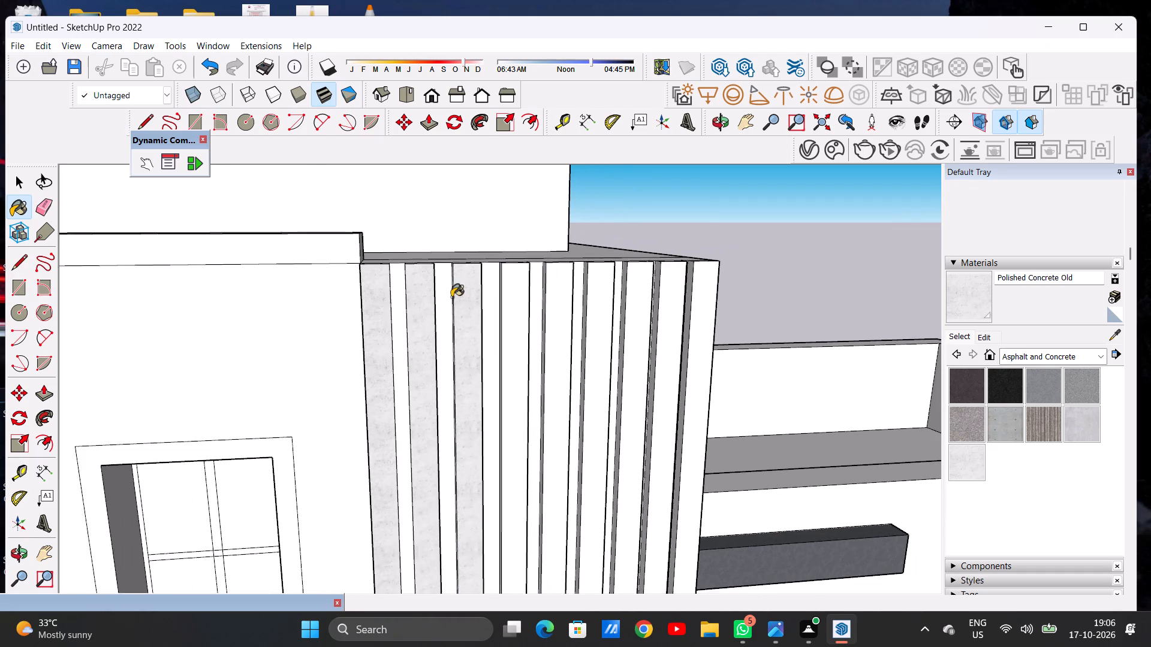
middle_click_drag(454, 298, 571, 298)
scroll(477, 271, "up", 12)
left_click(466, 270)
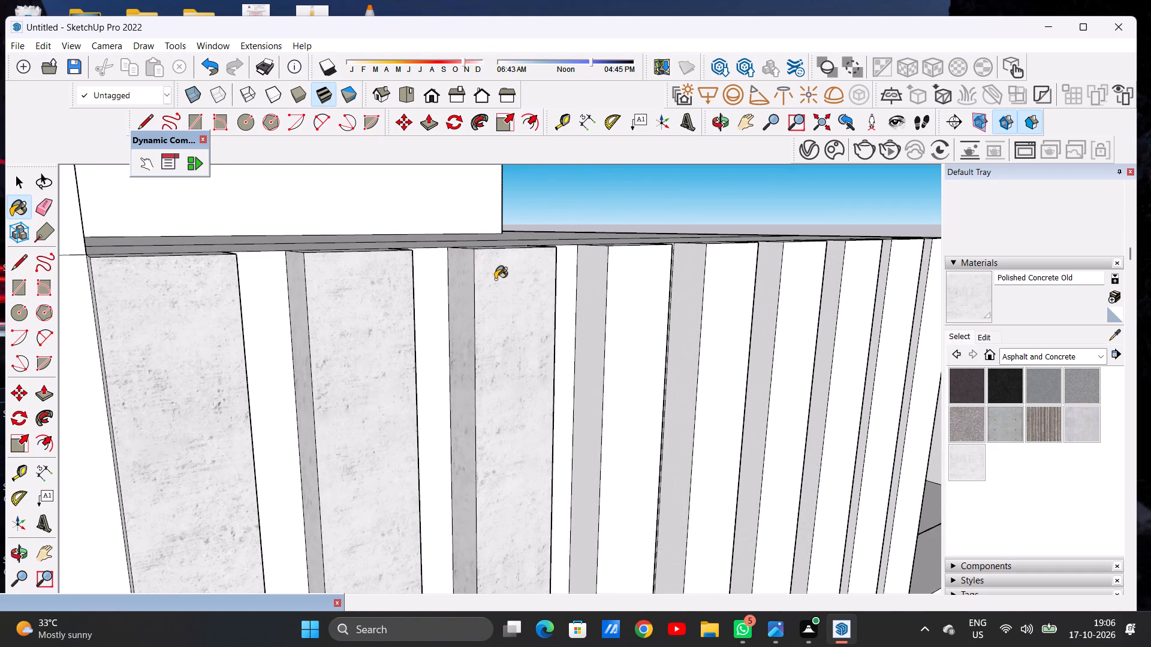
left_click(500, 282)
Paint the top faces of the first three tower fins with Polished Concrete Old.
scroll(472, 270, "down", 5)
middle_click_drag(515, 292, 461, 399)
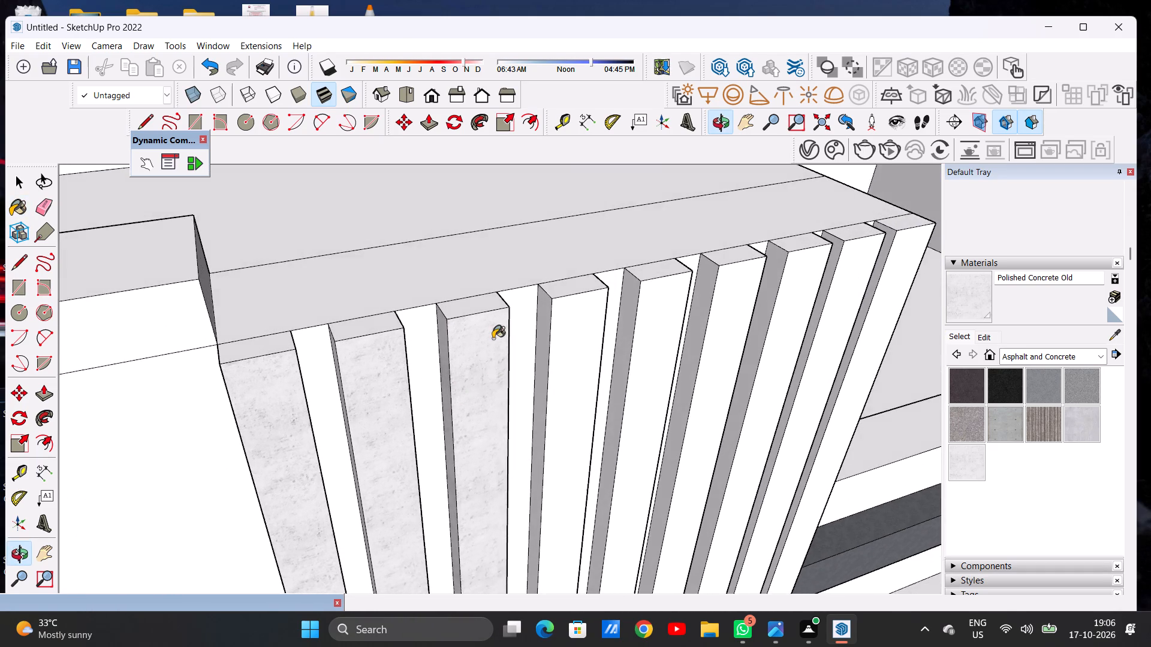
scroll(491, 314, "up", 5)
left_click(471, 306)
left_click(280, 331)
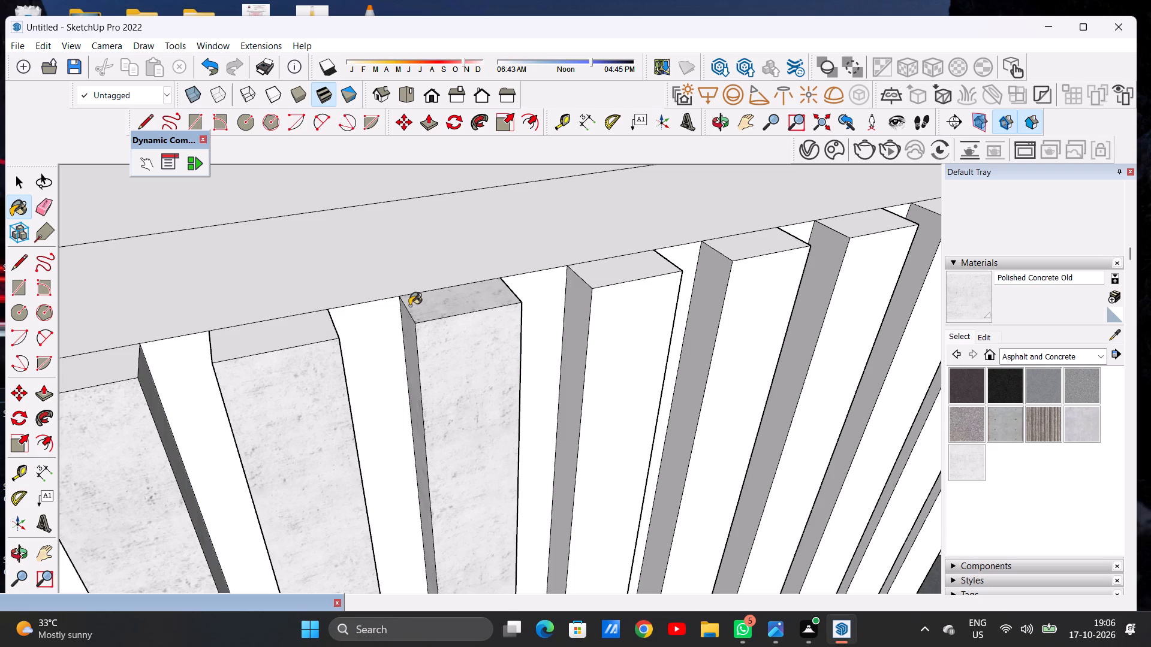
left_click(101, 370)
Paint the right side face of the third tower fin with Polished Concrete Old.
scroll(400, 313, "down", 12)
middle_click_drag(334, 321, 331, 319)
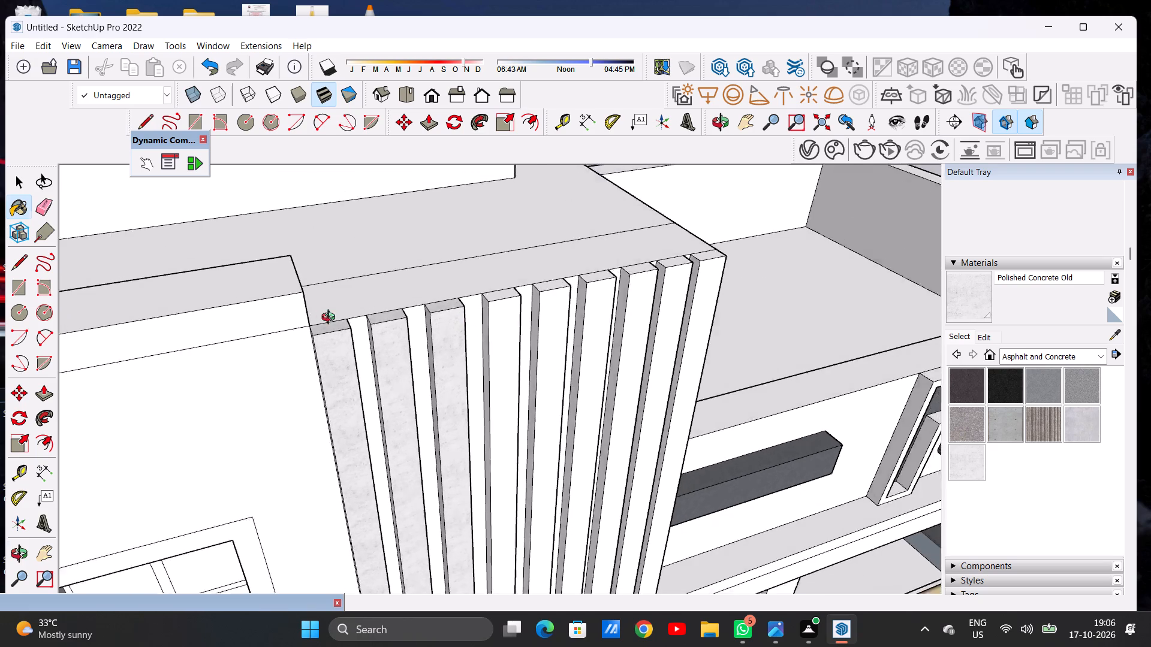
middle_click_drag(331, 319, 67, 285)
scroll(427, 262, "up", 12)
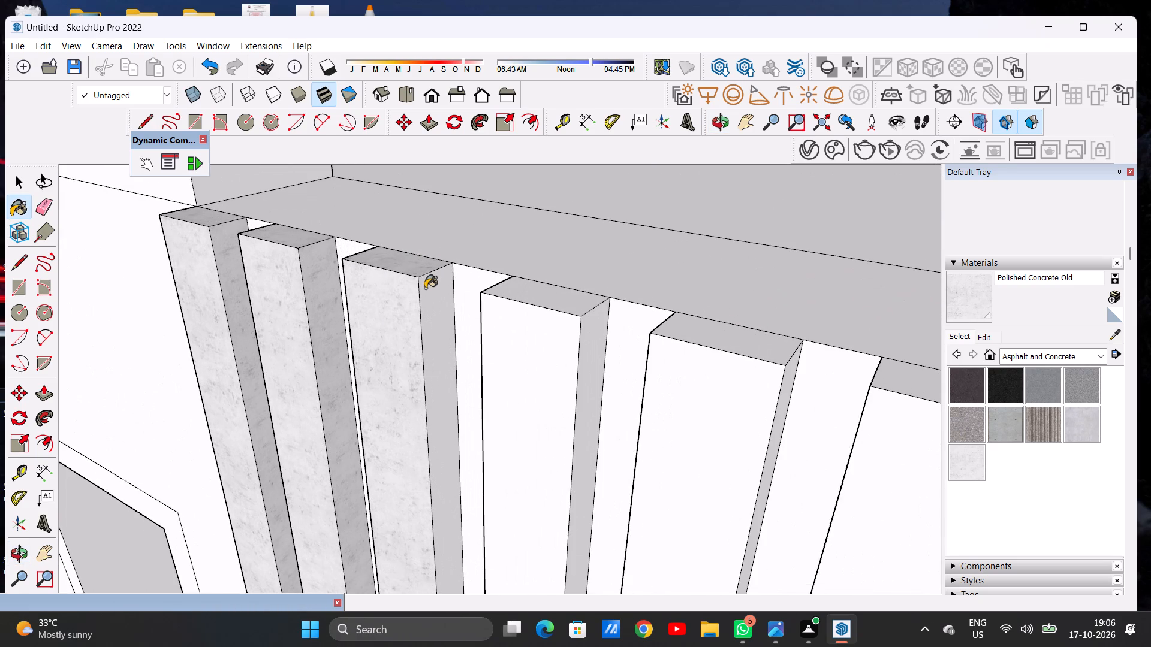
left_click(425, 288)
Paint the front, top and right side faces of the fourth tower fin with Polished Concrete Old.
left_click(541, 356)
left_click(552, 303)
left_click(586, 335)
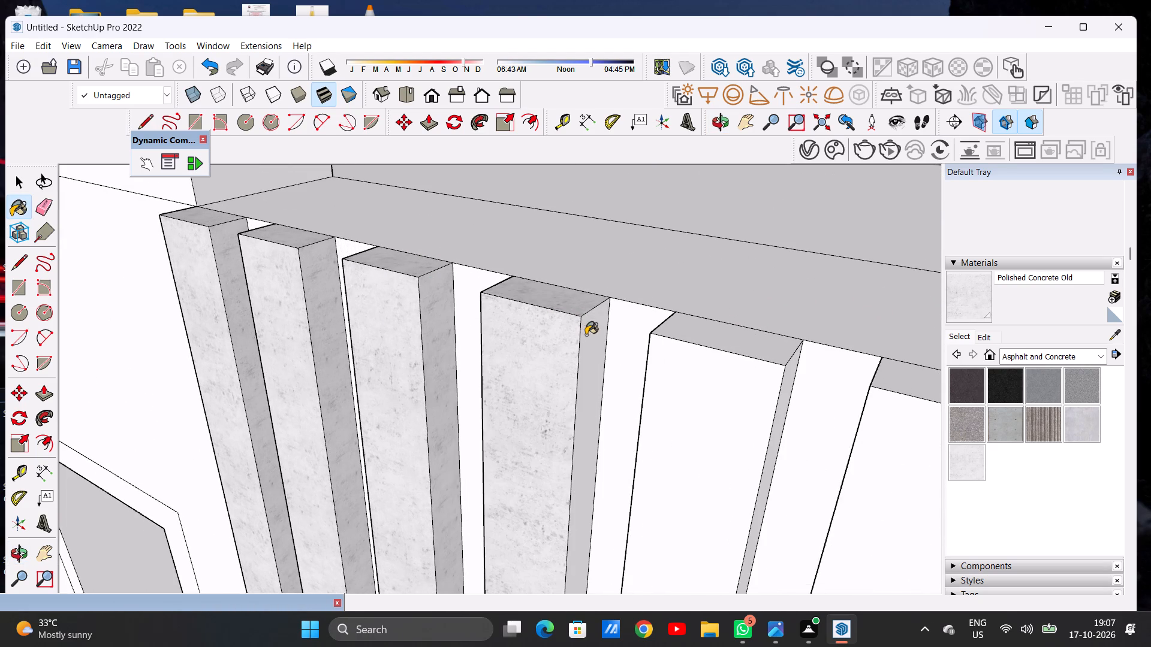
scroll(508, 335, "down", 6)
middle_click_drag(472, 337, 808, 325)
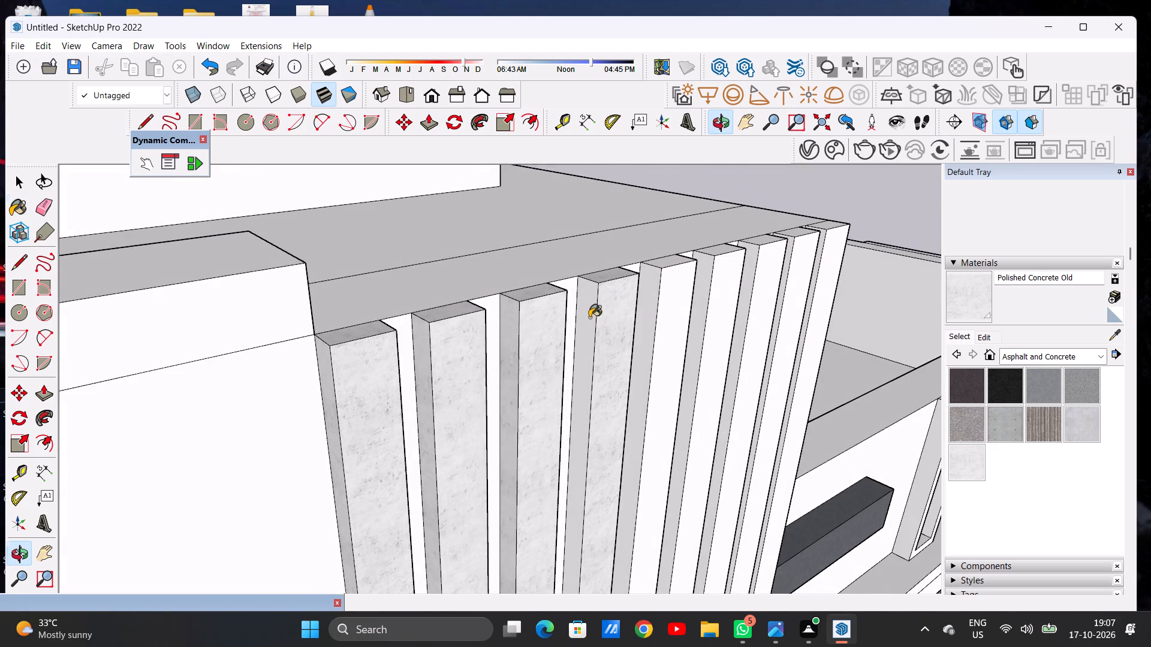
Paint the left side face of the fourth tower fin with Polished Concrete Old.
scroll(591, 311, "up", 3)
scroll(594, 309, "down", 1)
scroll(593, 309, "up", 2)
left_click(586, 294)
Paint the left side, front, top and right side faces of the fifth tower fin with Polished Concrete Old.
scroll(432, 329, "down", 12)
middle_click_drag(613, 347, 517, 325)
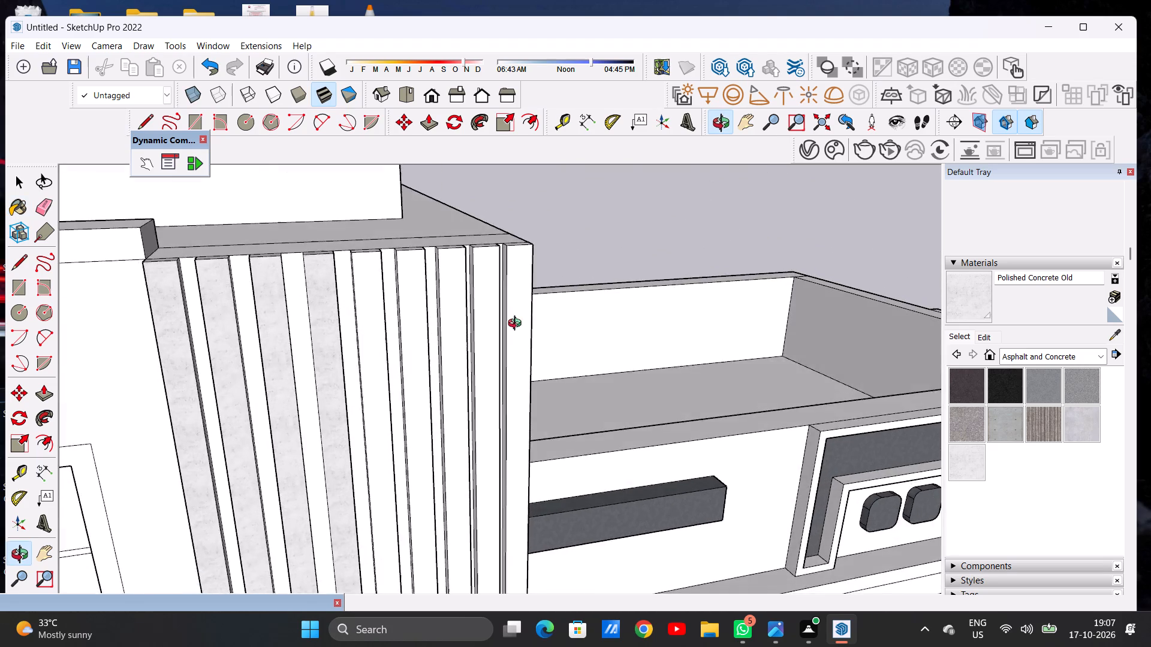
middle_click_drag(517, 325, 674, 319)
middle_click_drag(662, 330, 631, 347)
scroll(558, 288, "up", 6)
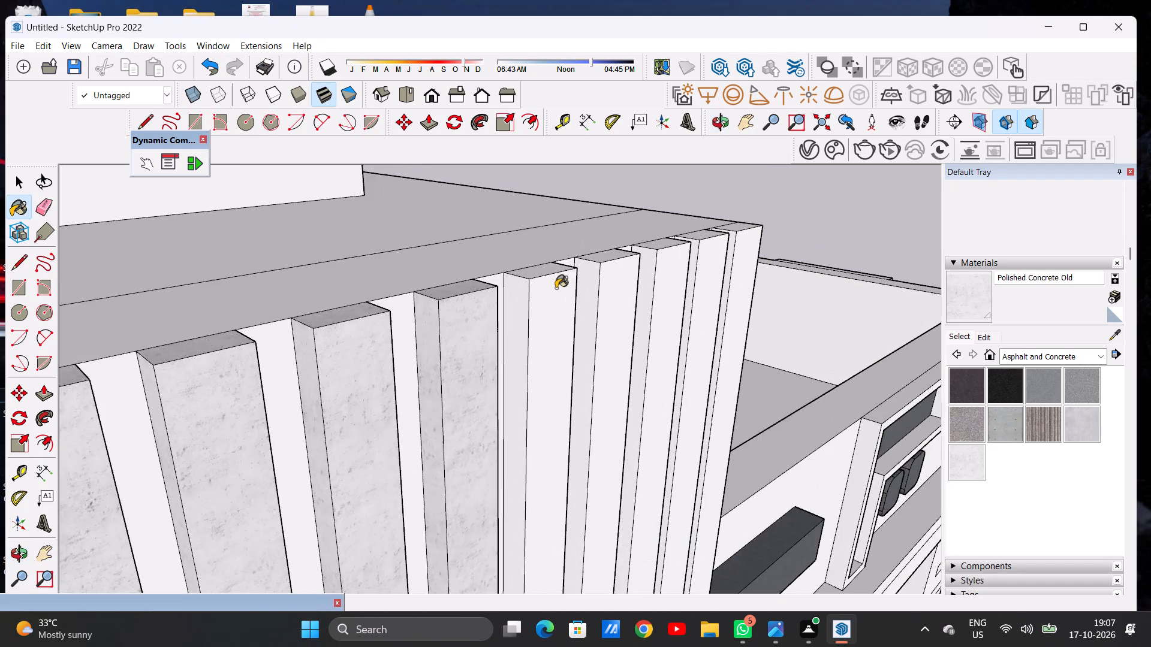
scroll(556, 288, "up", 14)
left_click(490, 293)
left_click(571, 301)
left_click(525, 258)
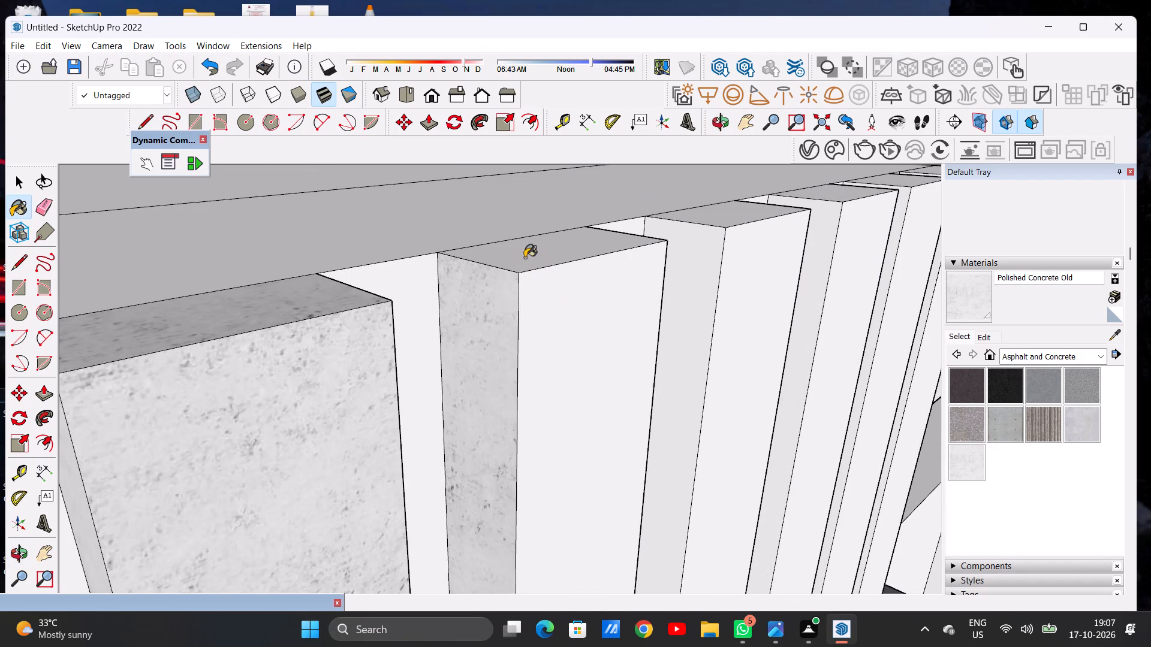
scroll(339, 310, "down", 15)
middle_click_drag(490, 324, 122, 331)
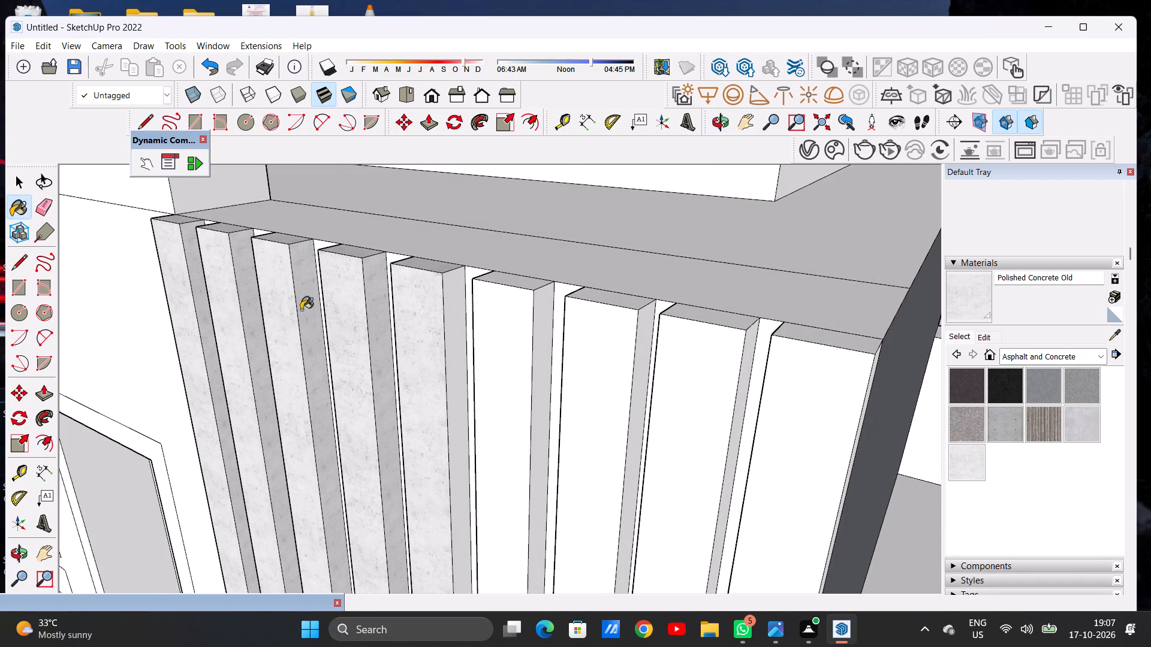
scroll(456, 264, "up", 3)
scroll(455, 268, "down", 1)
scroll(455, 268, "up", 6)
left_click(448, 289)
Paint the front, top, right side and left side faces of the sixth tower fin with Polished Concrete Old.
left_click(598, 331)
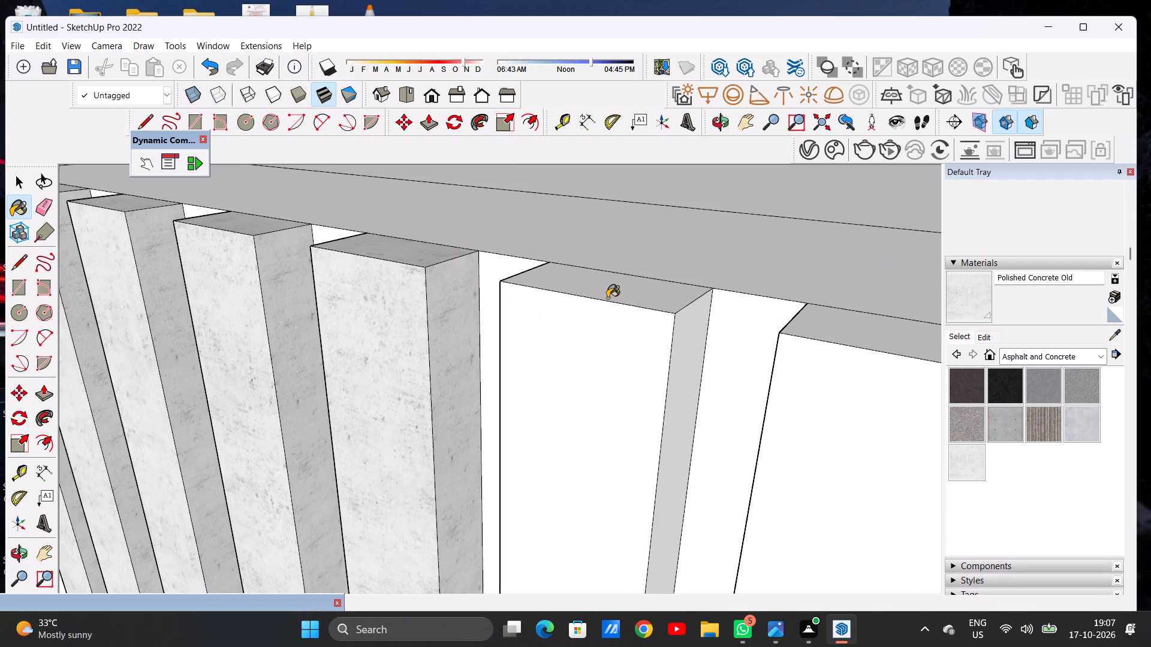
left_click(607, 298)
left_click(676, 328)
scroll(584, 329, "down", 7)
middle_click_drag(635, 322, 845, 325)
scroll(581, 301, "up", 12)
left_click(602, 291)
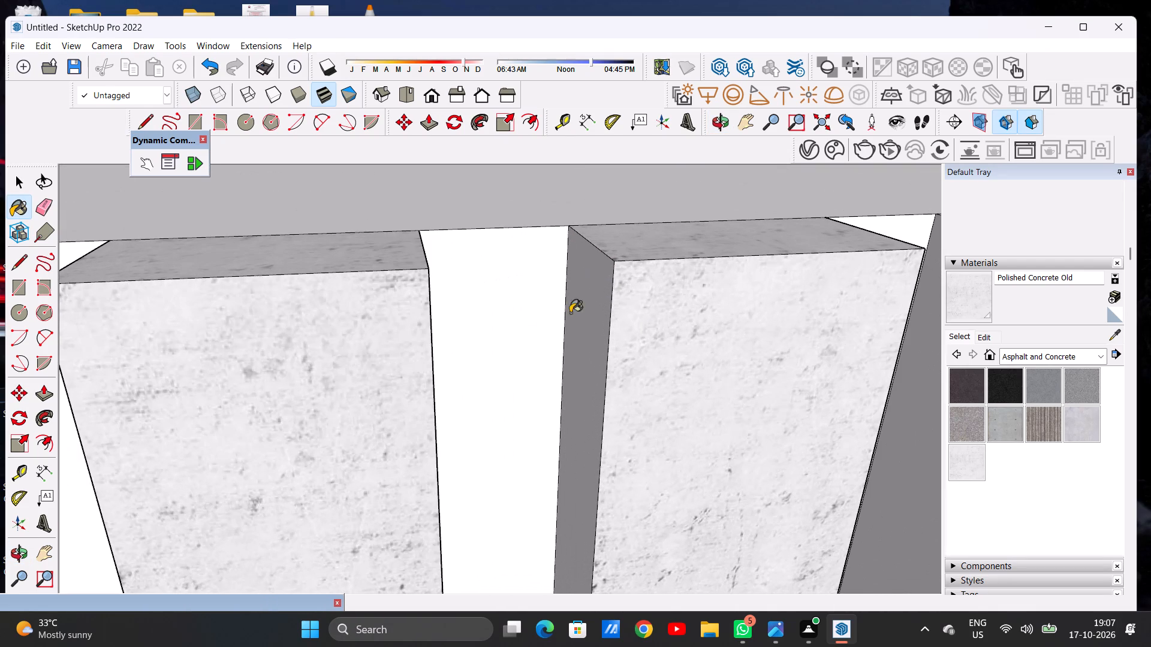
Paint the front, top, left side and right side faces of the seventh tower fin with Polished Concrete Old.
scroll(456, 338, "down", 20)
scroll(456, 338, "down", 3)
scroll(586, 334, "up", 15)
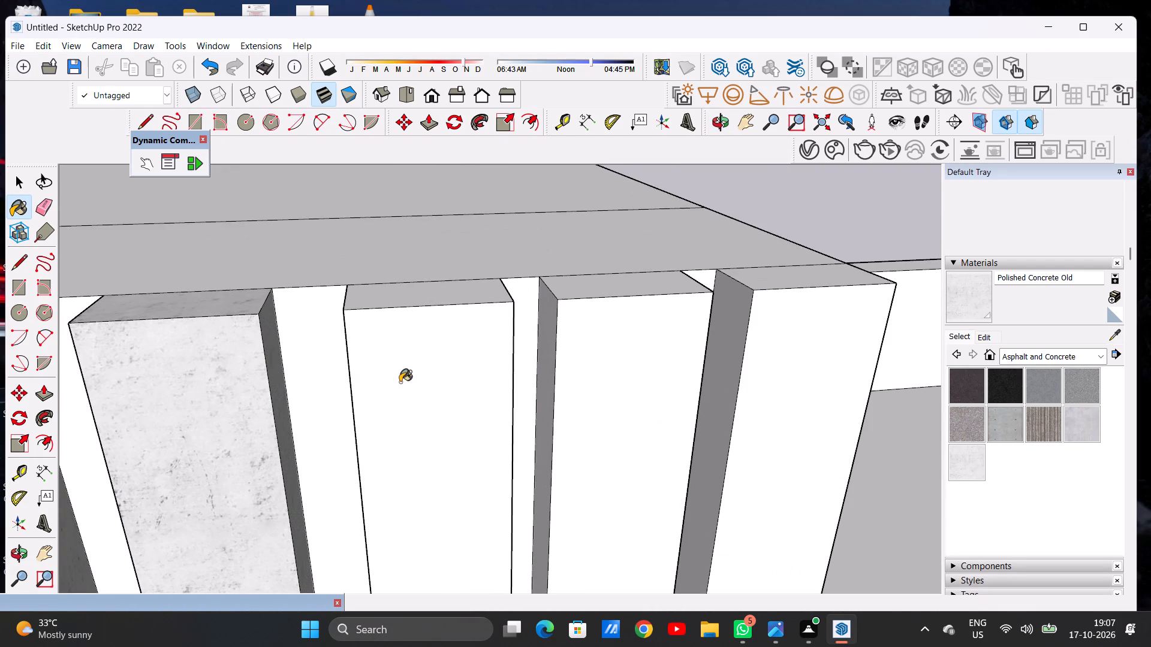
left_click(399, 383)
left_click(426, 288)
scroll(409, 323, "down", 7)
middle_click_drag(368, 333, 623, 325)
scroll(462, 337, "up", 6)
left_click(431, 365)
scroll(374, 301, "down", 12)
middle_click_drag(529, 353, 354, 365)
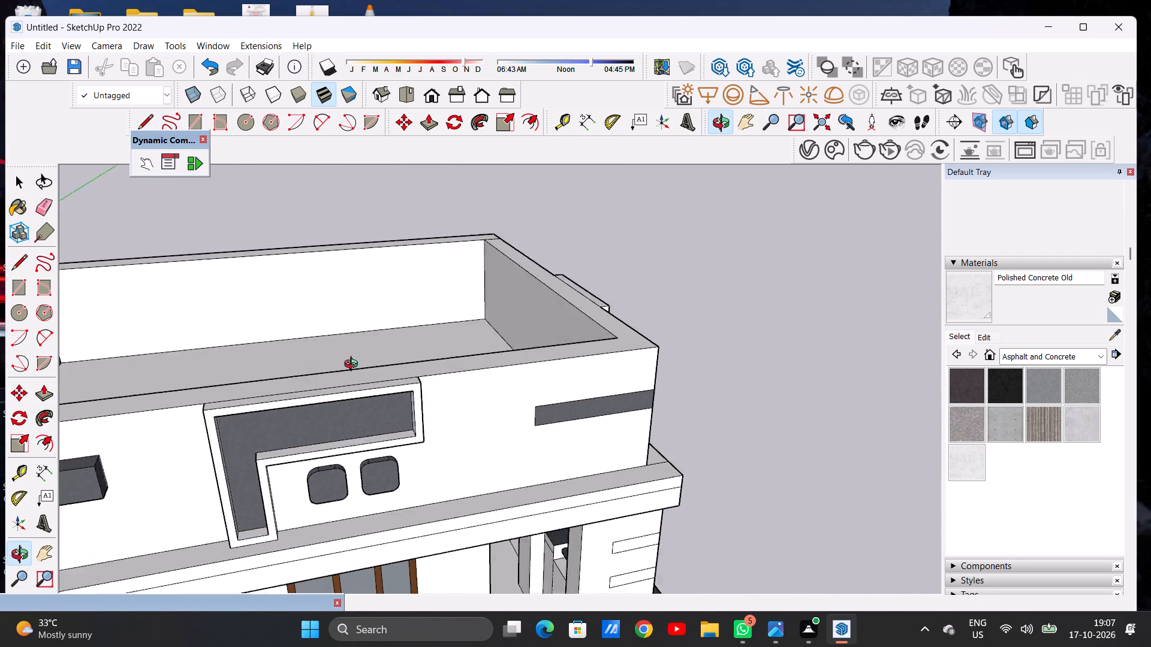
middle_click_drag(354, 365, 388, 363)
scroll(604, 342, "down", 13)
middle_click_drag(443, 360, 217, 352)
scroll(397, 313, "up", 5)
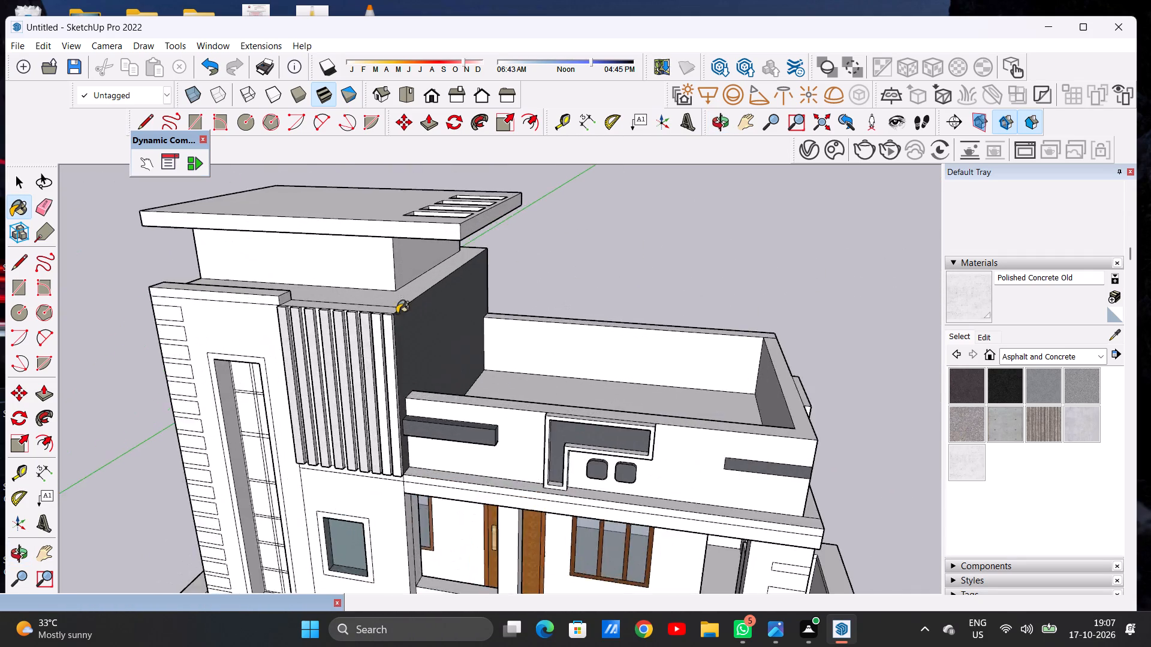
scroll(397, 313, "up", 20)
scroll(397, 313, "up", 7)
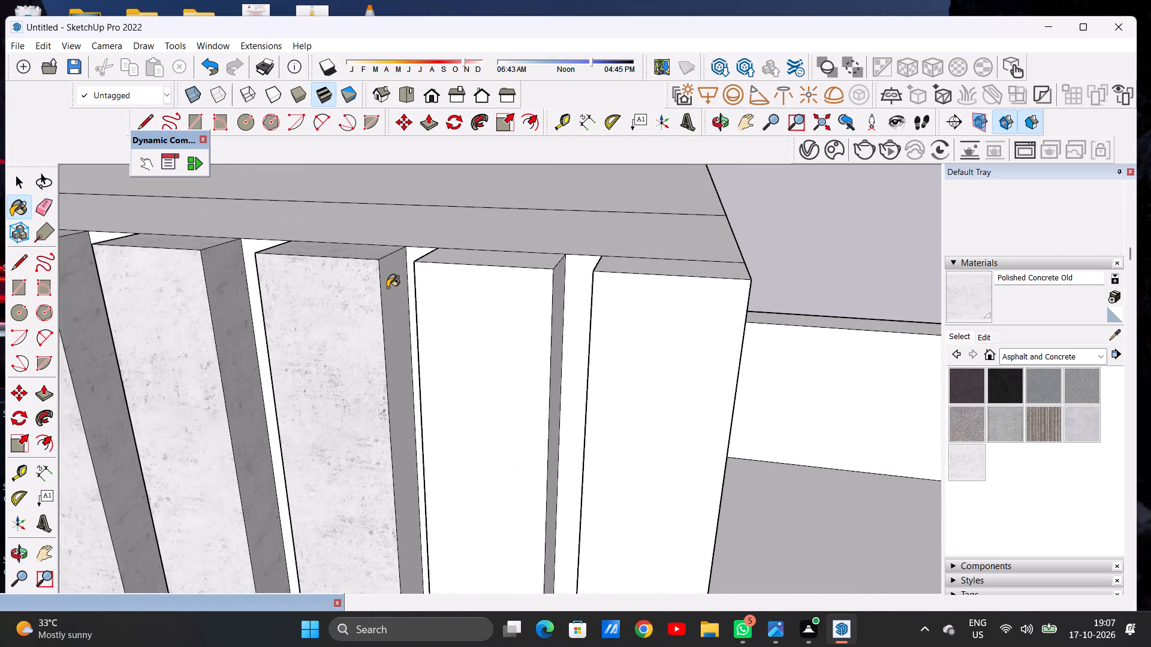
left_click(387, 288)
Paint the front, top, left side and right side faces of the eighth tower fin with Polished Concrete Old.
left_click(482, 301)
left_click(488, 268)
left_click(489, 262)
scroll(442, 334, "down", 7)
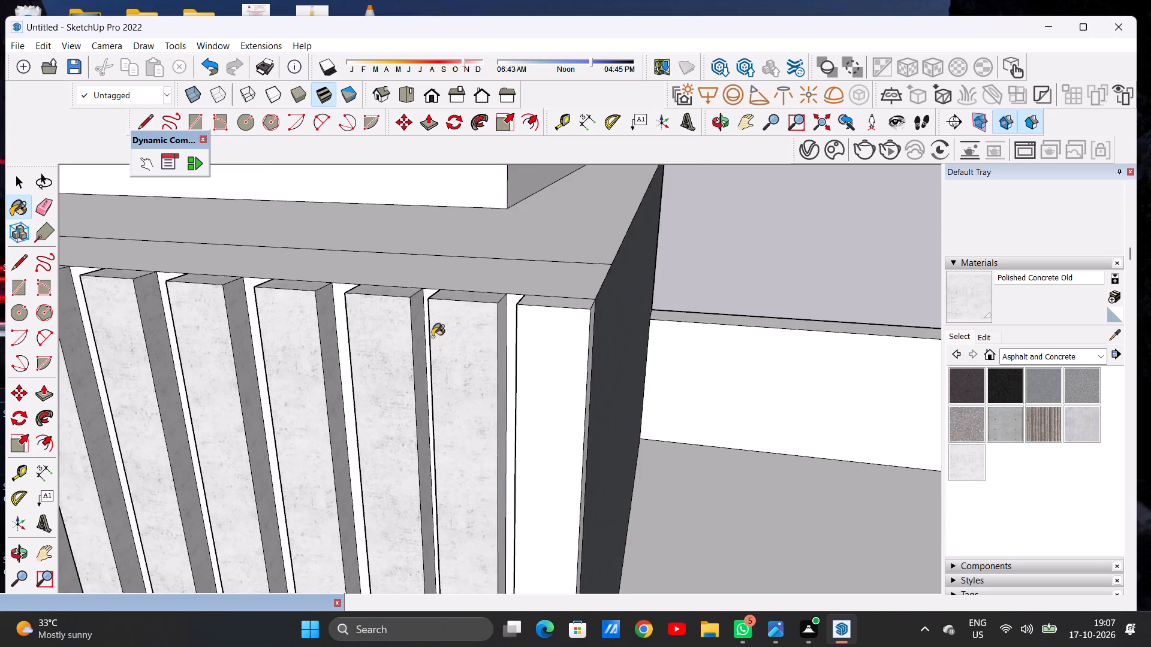
middle_click_drag(445, 338, 661, 329)
scroll(483, 313, "up", 10)
left_click(467, 296)
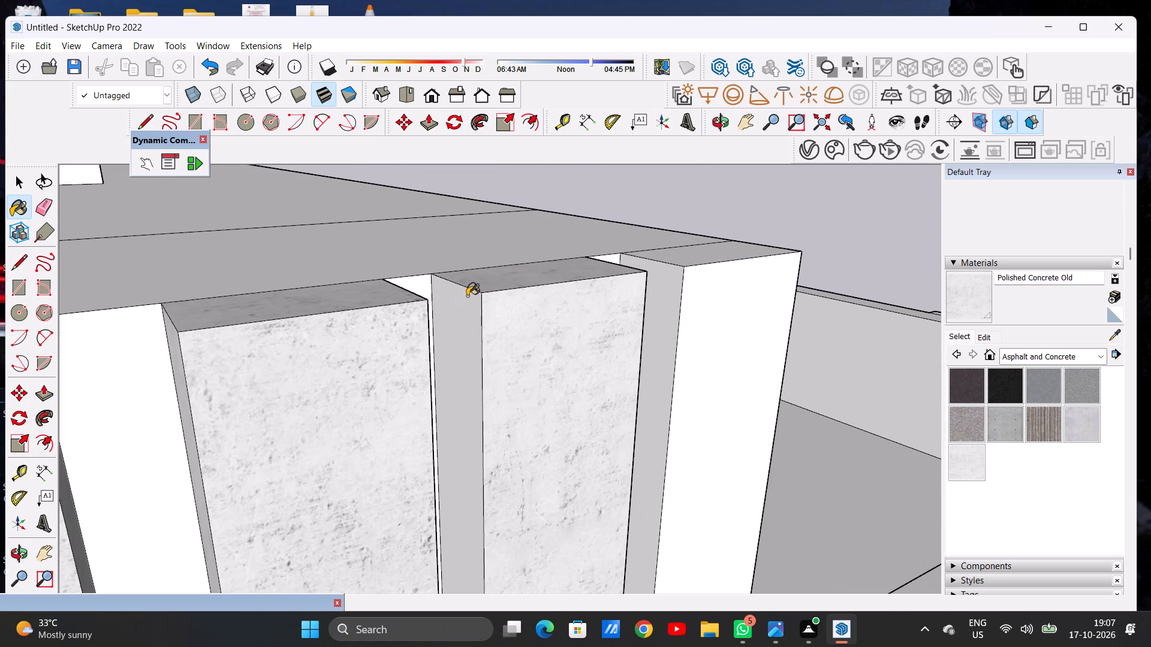
scroll(448, 332, "down", 17)
middle_click_drag(536, 335, 176, 336)
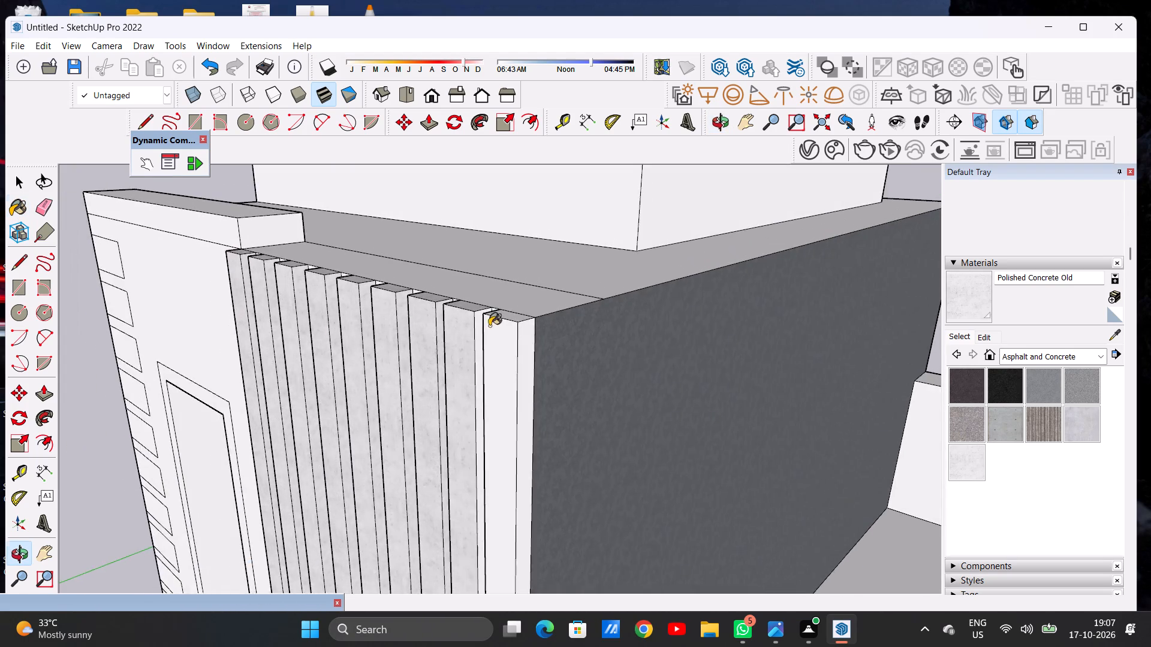
scroll(489, 325, "up", 13)
left_click(463, 312)
Paint the front, top, right side and left side faces of the ninth tower fin with Polished Concrete Old.
left_click(551, 340)
left_click(584, 290)
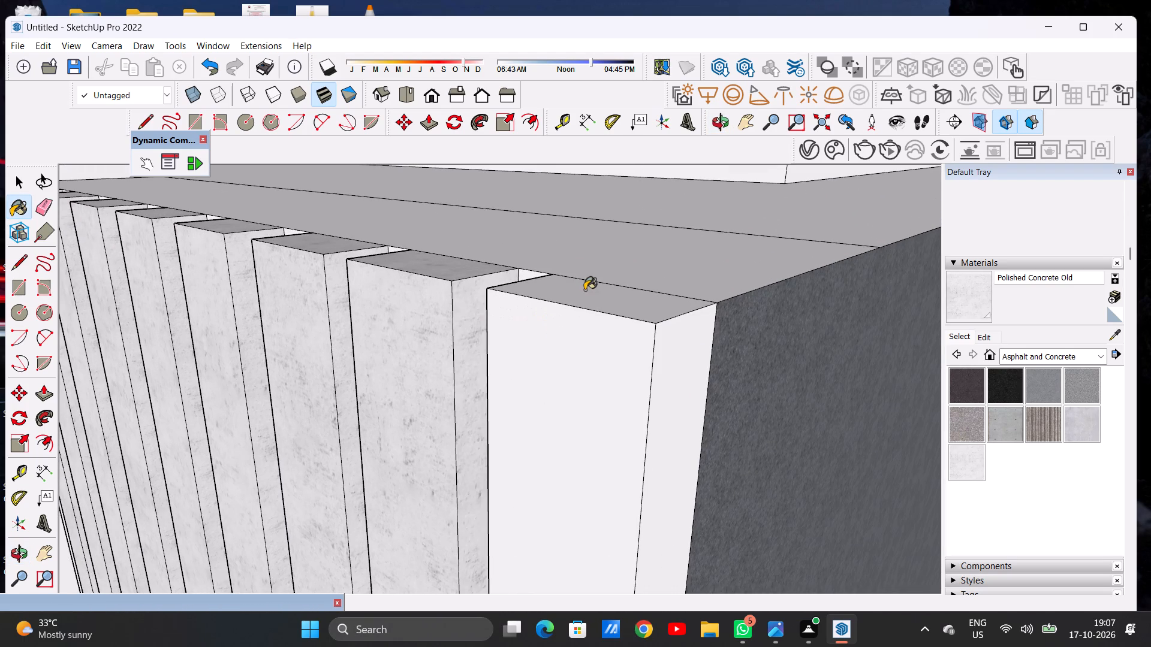
left_click(665, 346)
scroll(499, 314, "down", 9)
middle_click_drag(517, 348, 654, 336)
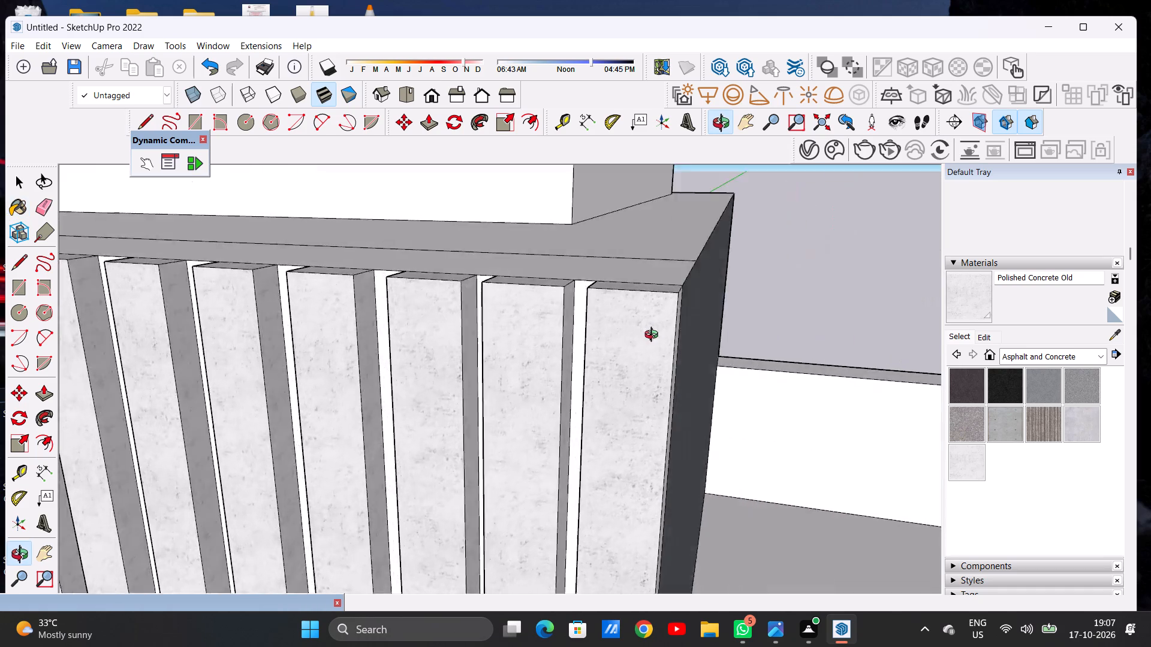
middle_click_drag(654, 336, 803, 346)
scroll(698, 289, "up", 12)
left_click(643, 284)
Apply Brick Tumbled from the Brick, Cladding and Siding collection to the wall around the small window below the fins.
scroll(550, 304, "down", 3)
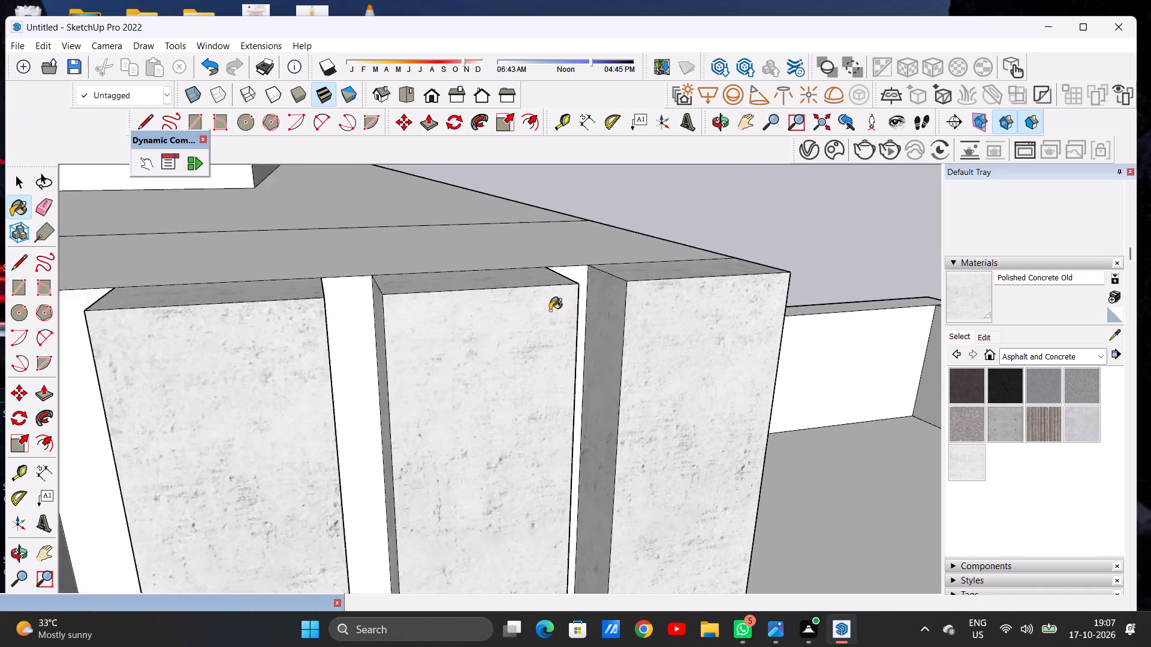
scroll(550, 310, "down", 20)
scroll(550, 310, "down", 14)
middle_click_drag(495, 374, 445, 330)
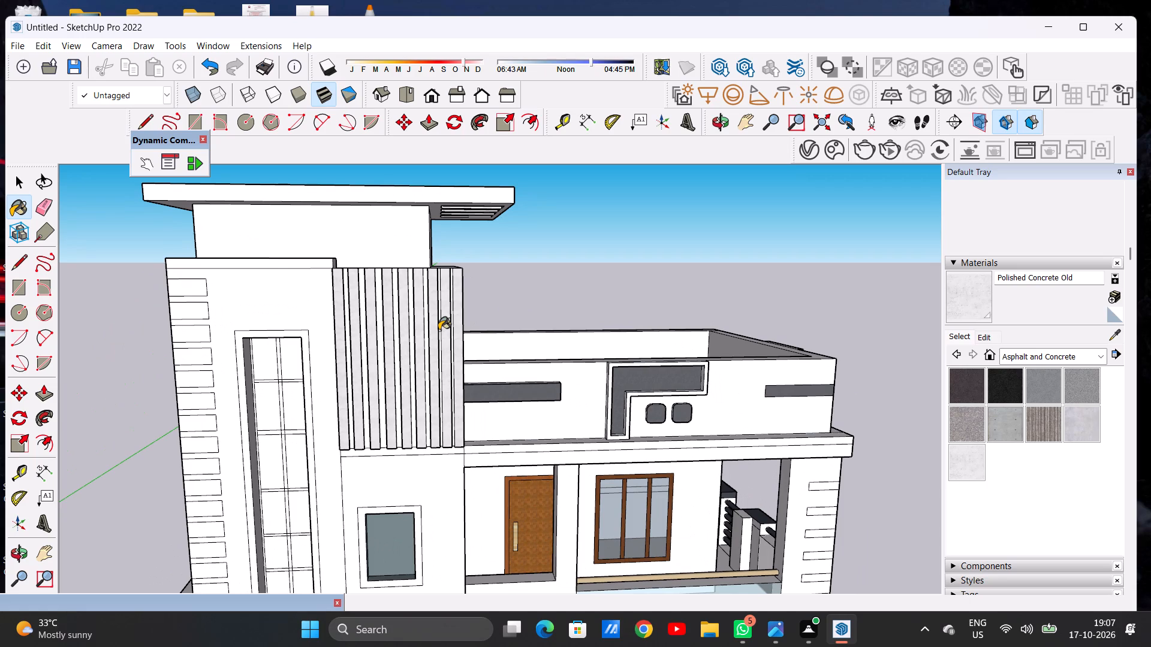
scroll(433, 280, "down", 4)
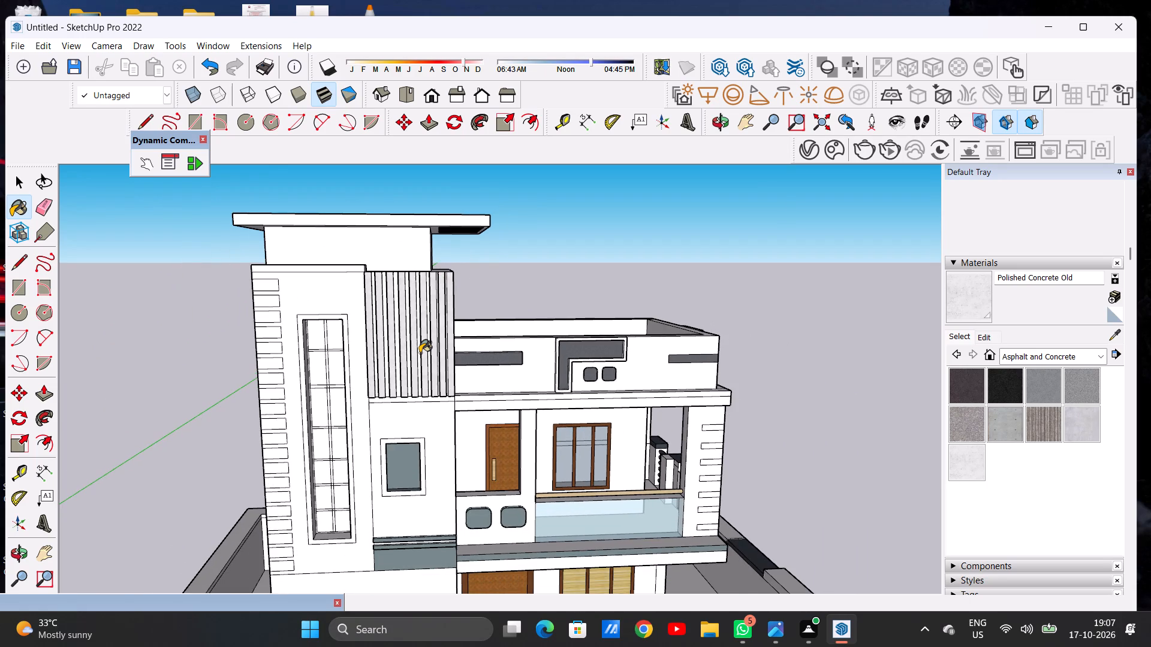
scroll(480, 362, "down", 5)
scroll(428, 455, "up", 2)
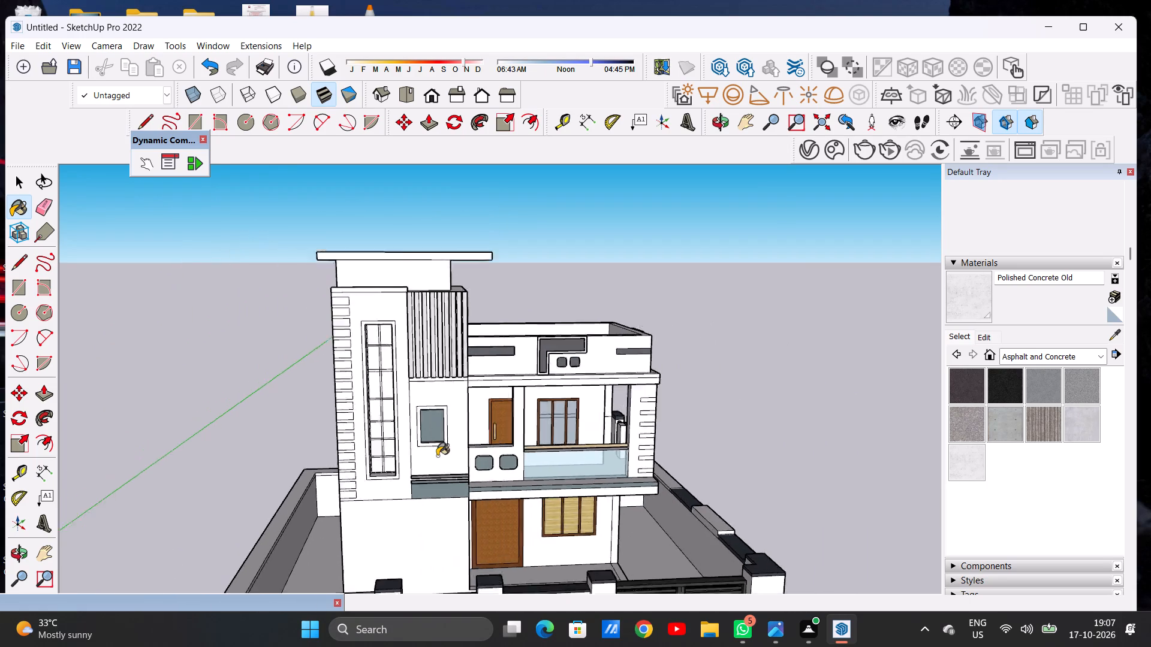
scroll(437, 456, "up", 6)
scroll(451, 473, "down", 1)
scroll(451, 473, "up", 7)
middle_click_drag(452, 480, 410, 456)
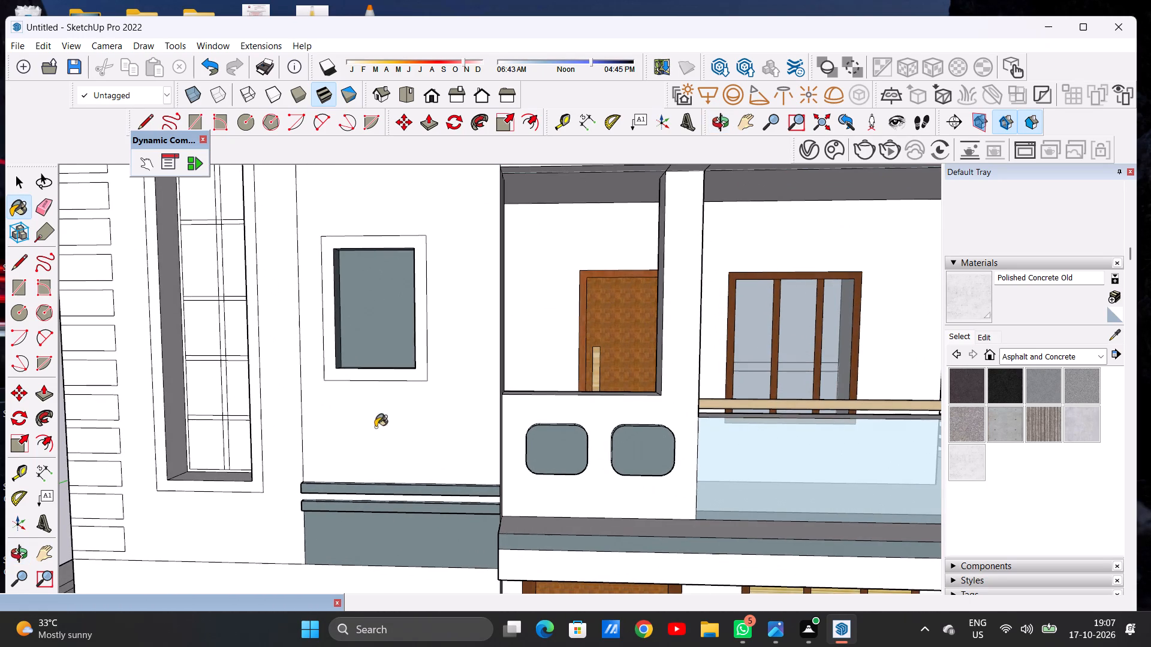
left_click(1004, 357)
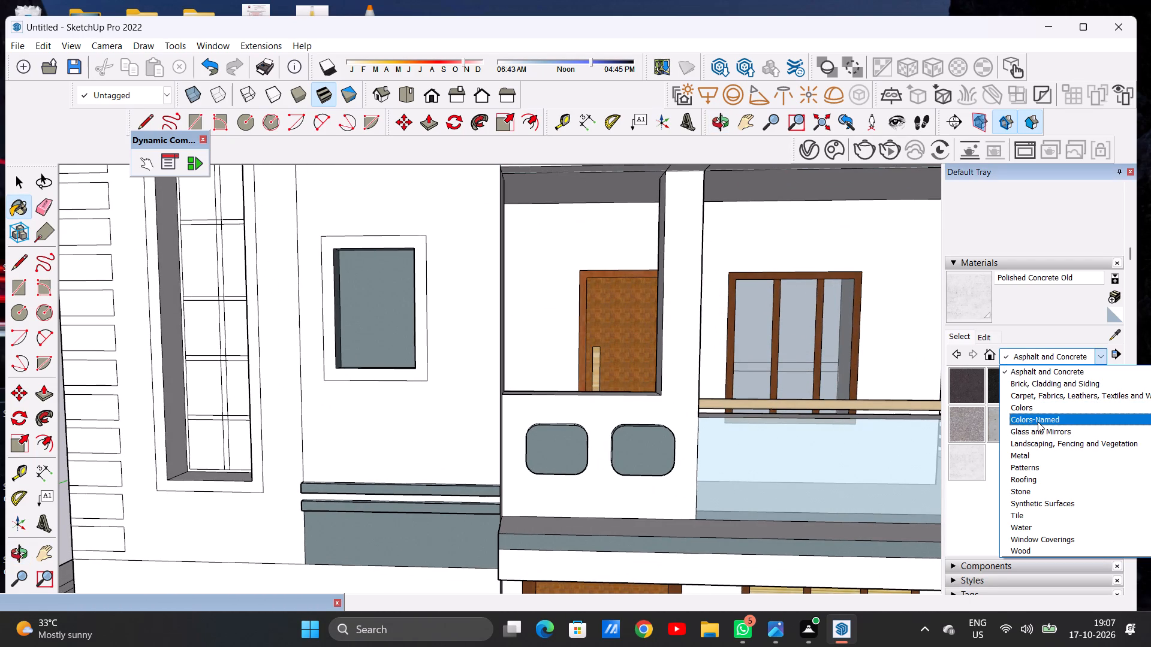
left_click(1045, 382)
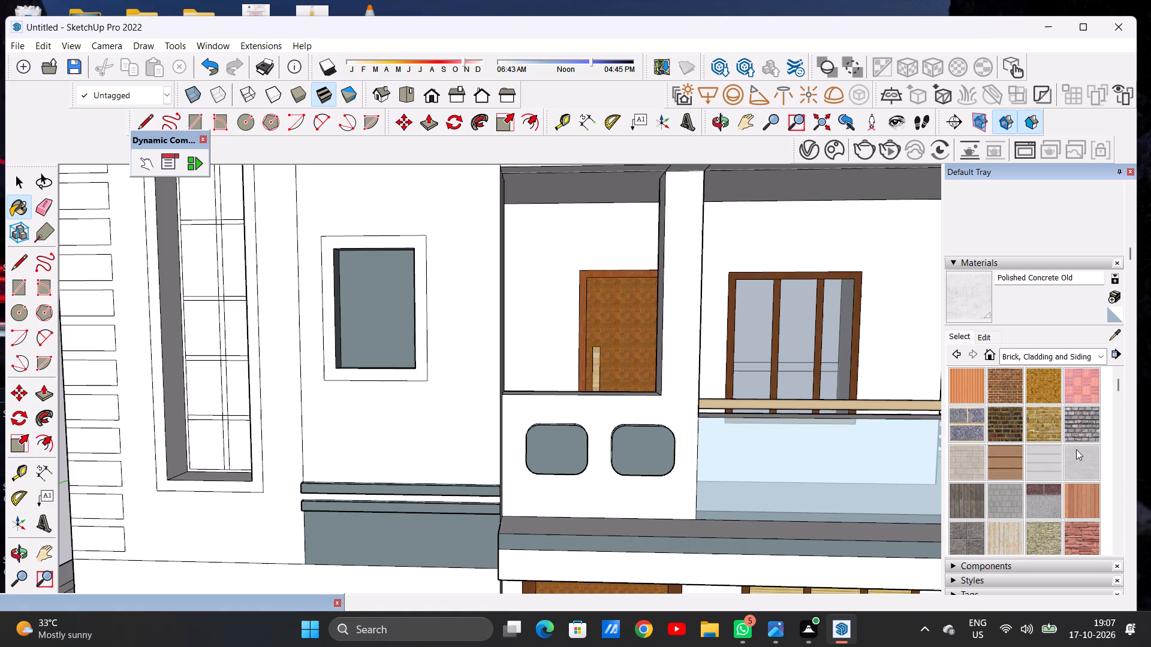
left_click(1087, 422)
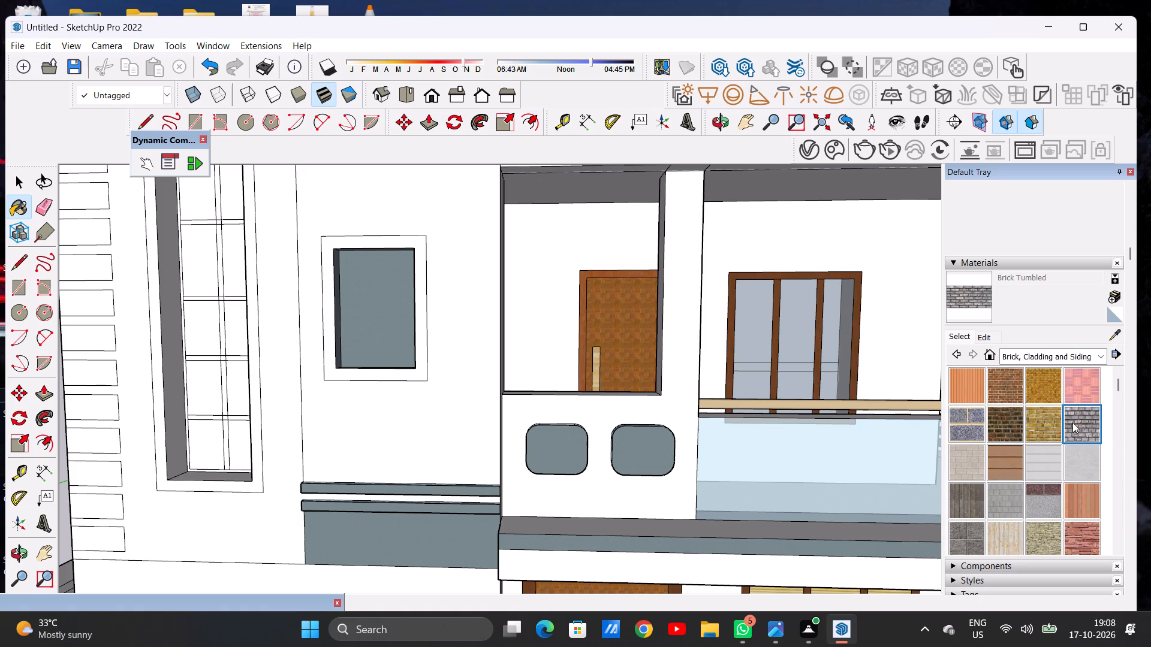
left_click(477, 404)
Set the Brick Tumbled texture height to 3' with its proportions locked, enlarging the bricks on the window wall.
scroll(445, 412, "up", 6)
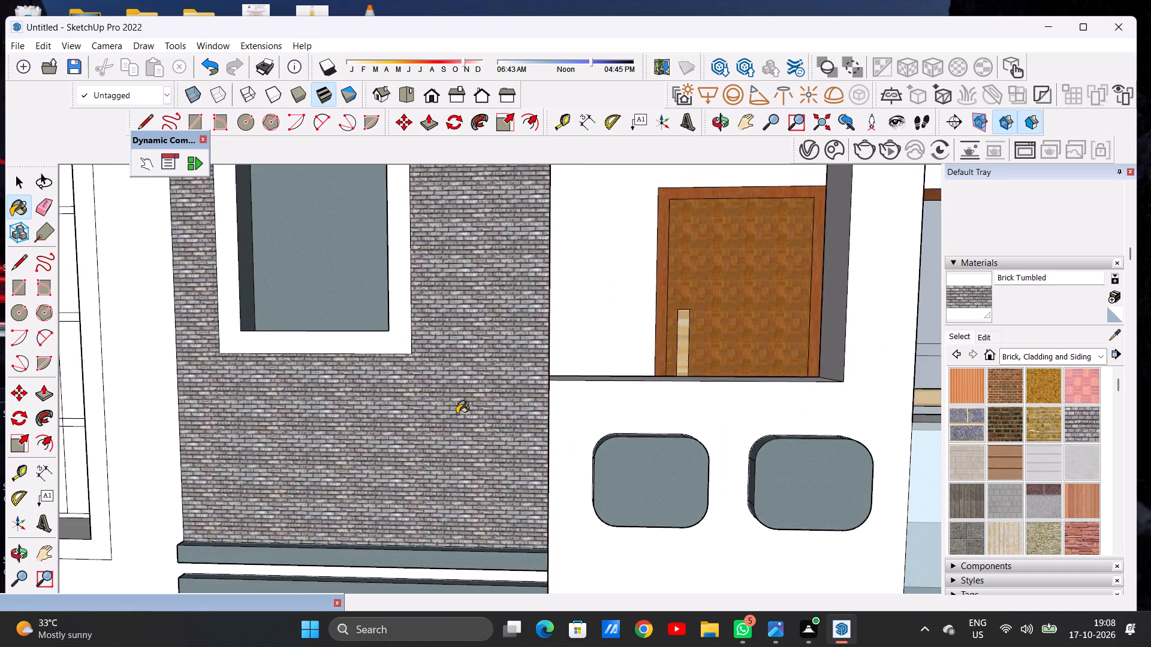
scroll(457, 414, "up", 7)
scroll(487, 400, "down", 7)
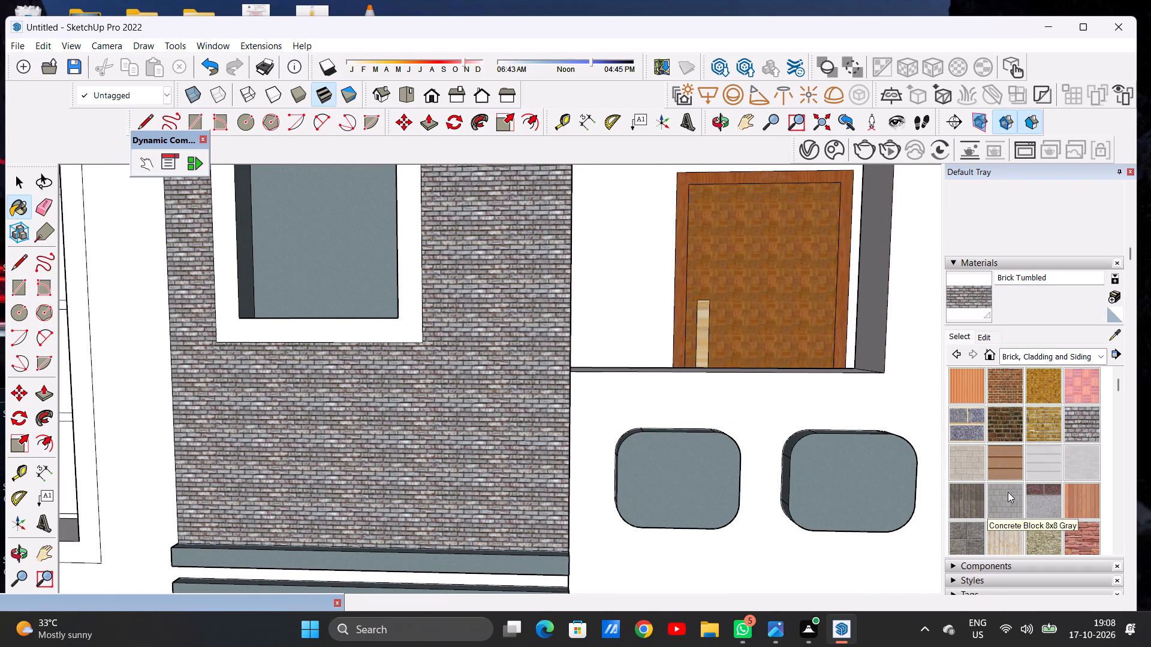
scroll(1010, 490, "down", 2)
scroll(1010, 490, "up", 1)
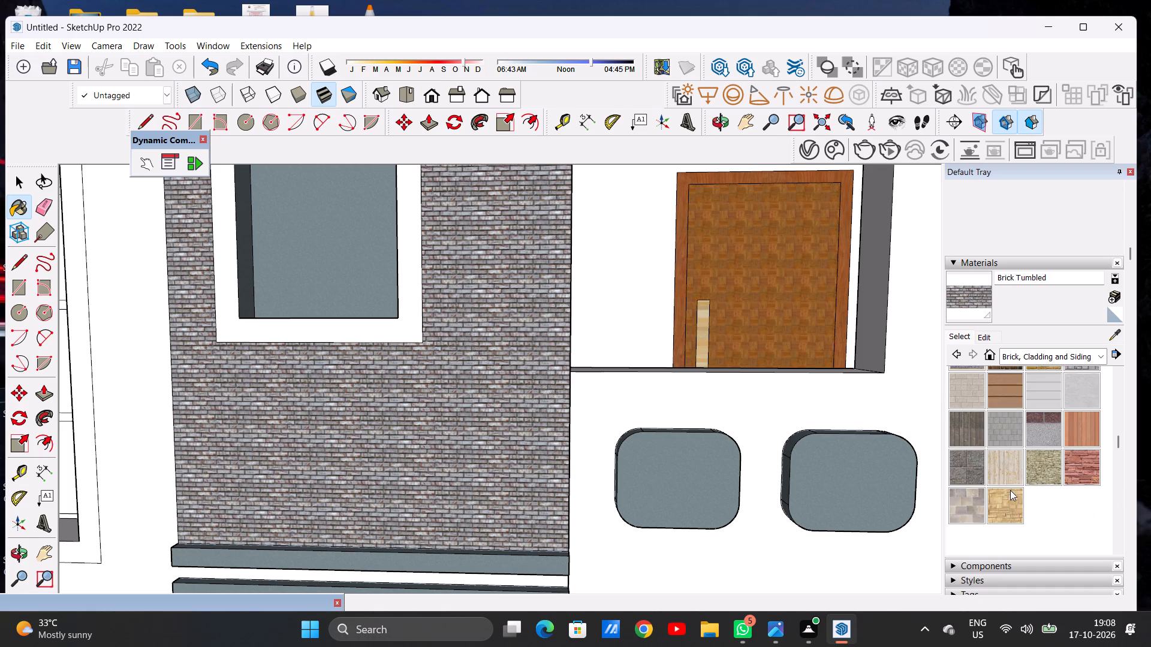
scroll(1010, 490, "up", 1)
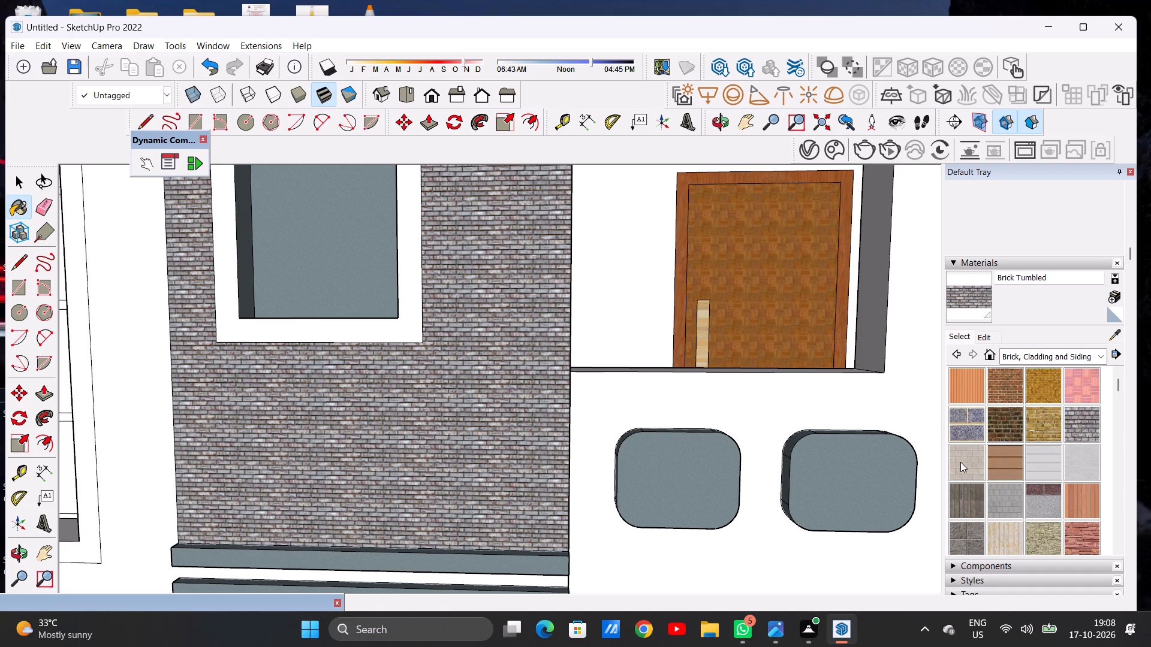
scroll(474, 382, "down", 6)
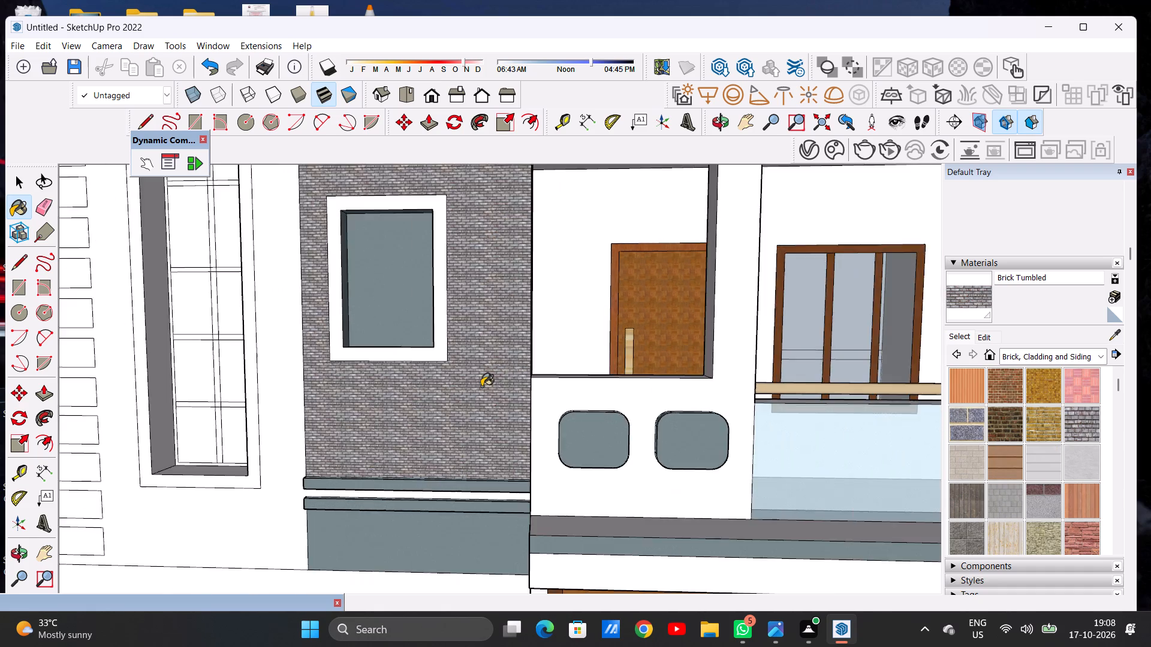
scroll(480, 379, "up", 5)
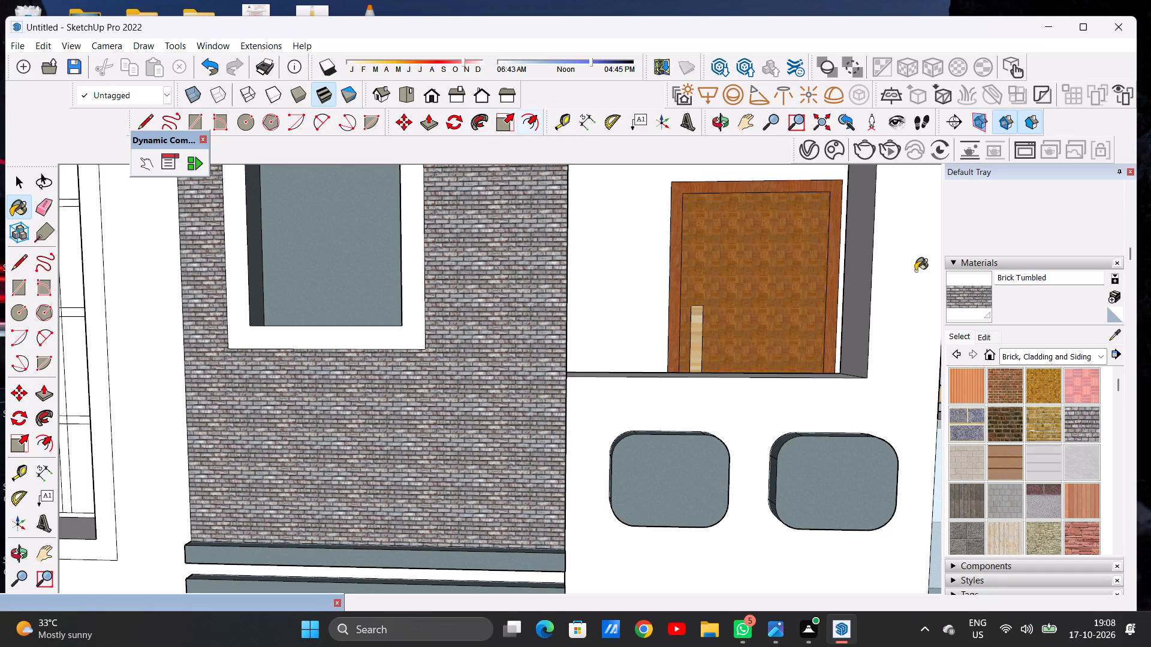
left_click(984, 334)
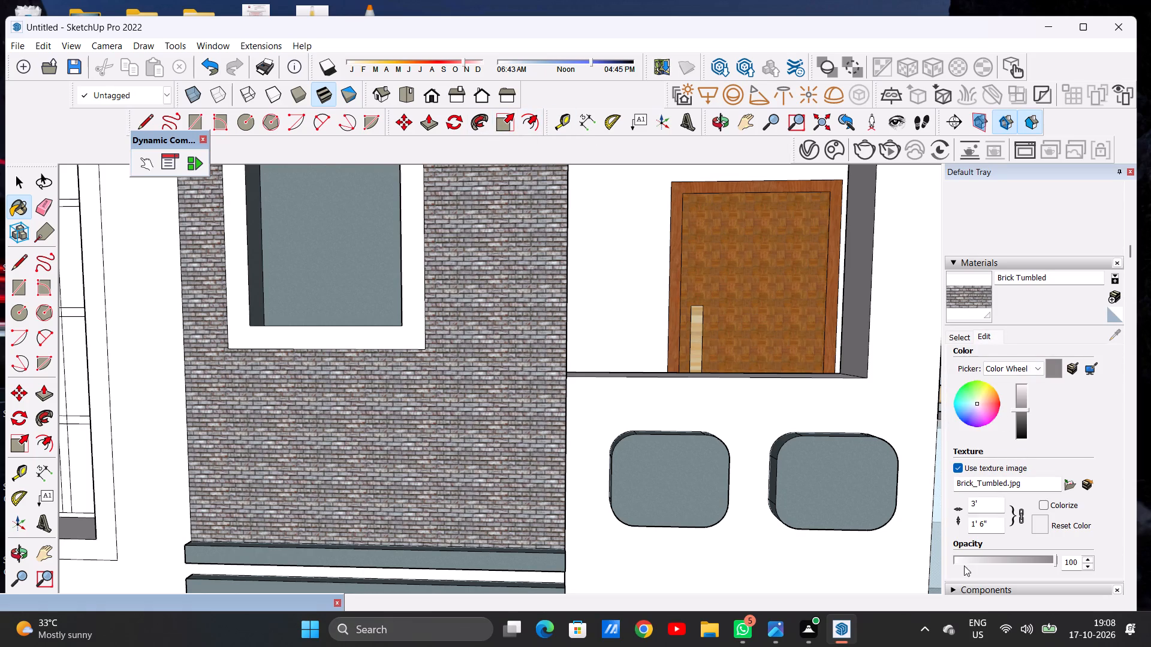
left_click(990, 522)
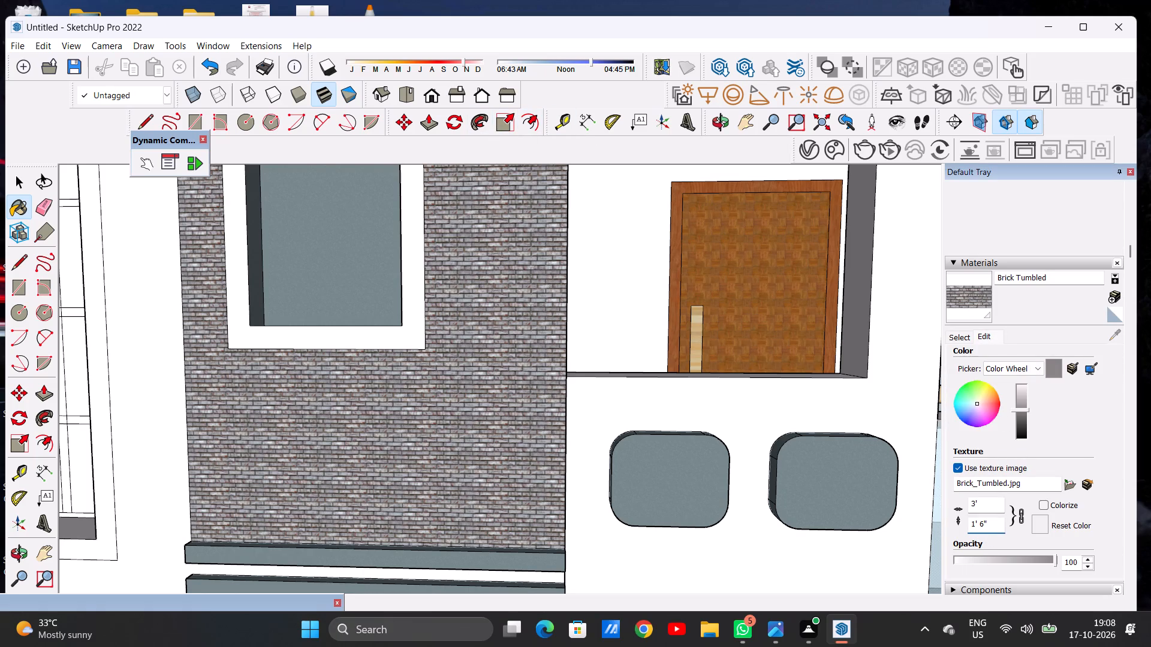
key("BackSpace")
key("BackSpace")
key("BackSpace")
key("BackSpace")
key("BackSpace")
key("BackSpace")
key("BackSpace")
key("BackSpace")
key("BackSpace")
key("BackSpace")
key("BackSpace")
key("BackSpace")
key("BackSpace")
key("BackSpace")
key("BackSpace")
key("BackSpace")
key("BackSpace")
key("BackSpace")
type("3'")
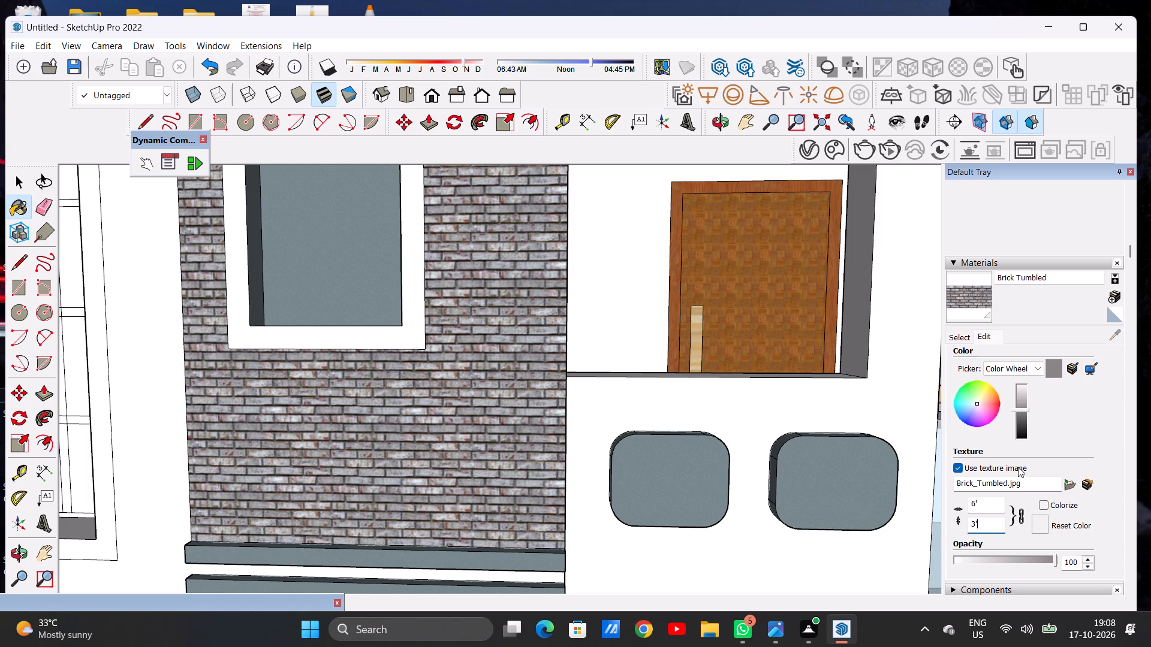
Lighten the Brick Tumbled material's colour brightness and check the brick wall around the window.
left_click(1023, 401)
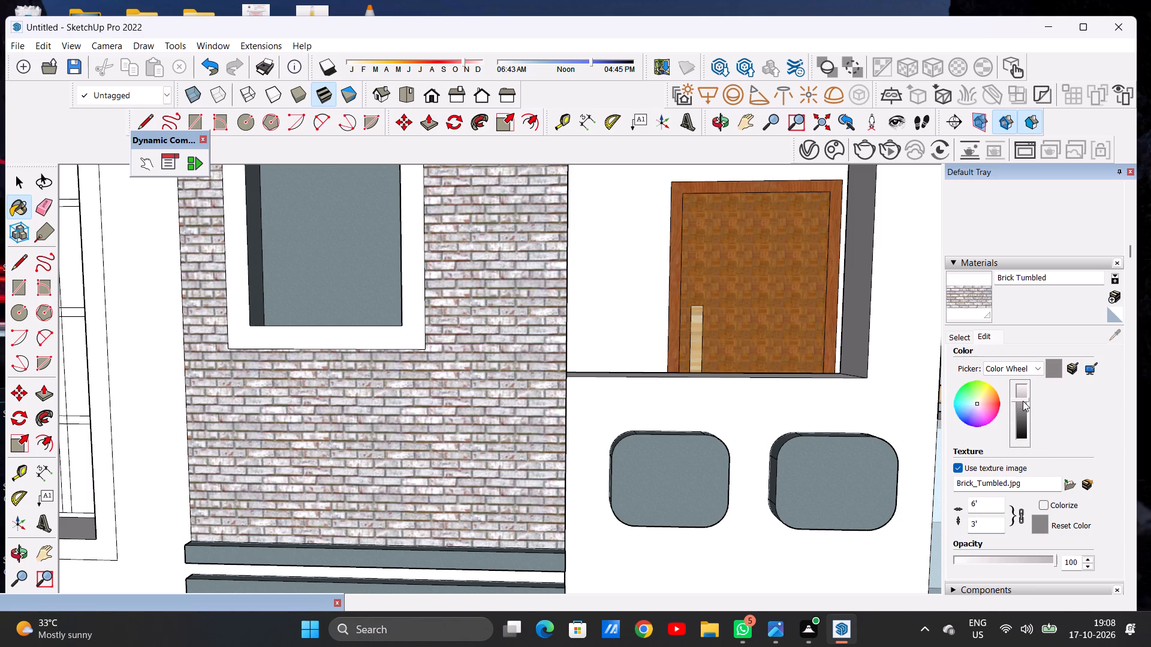
scroll(508, 457, "down", 15)
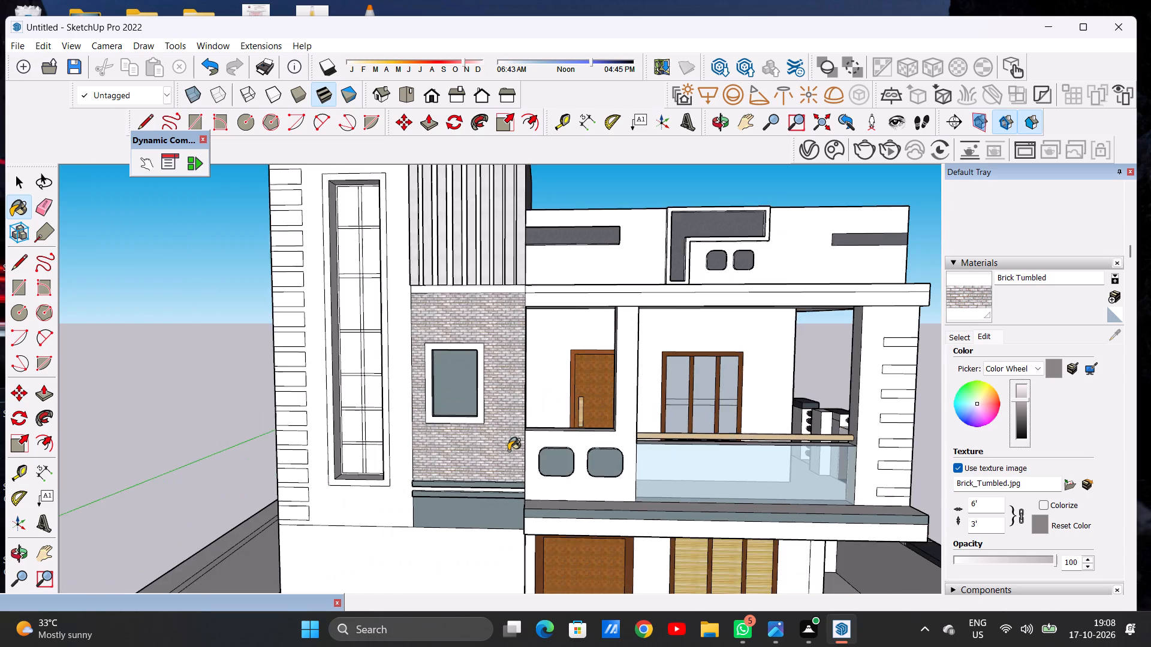
scroll(502, 450, "up", 14)
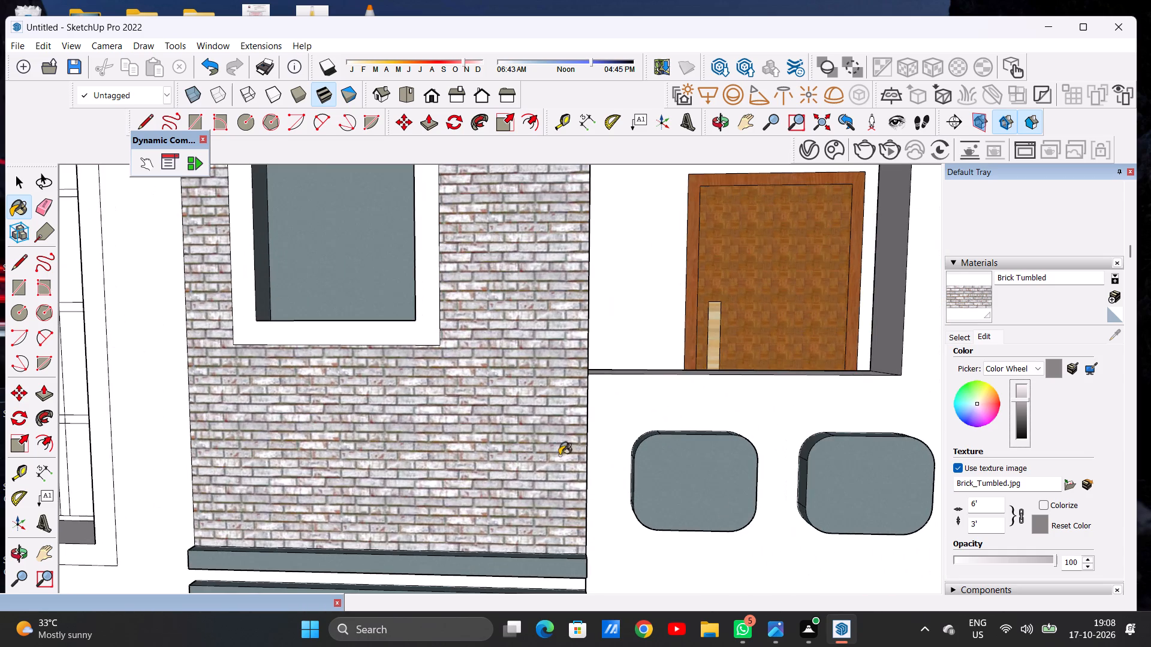
Set the Brick Tumbled texture height to 5' with its proportions locked and check the brick size on the window wall.
left_click(984, 527)
key("BackSpace")
key("BackSpace")
key("BackSpace")
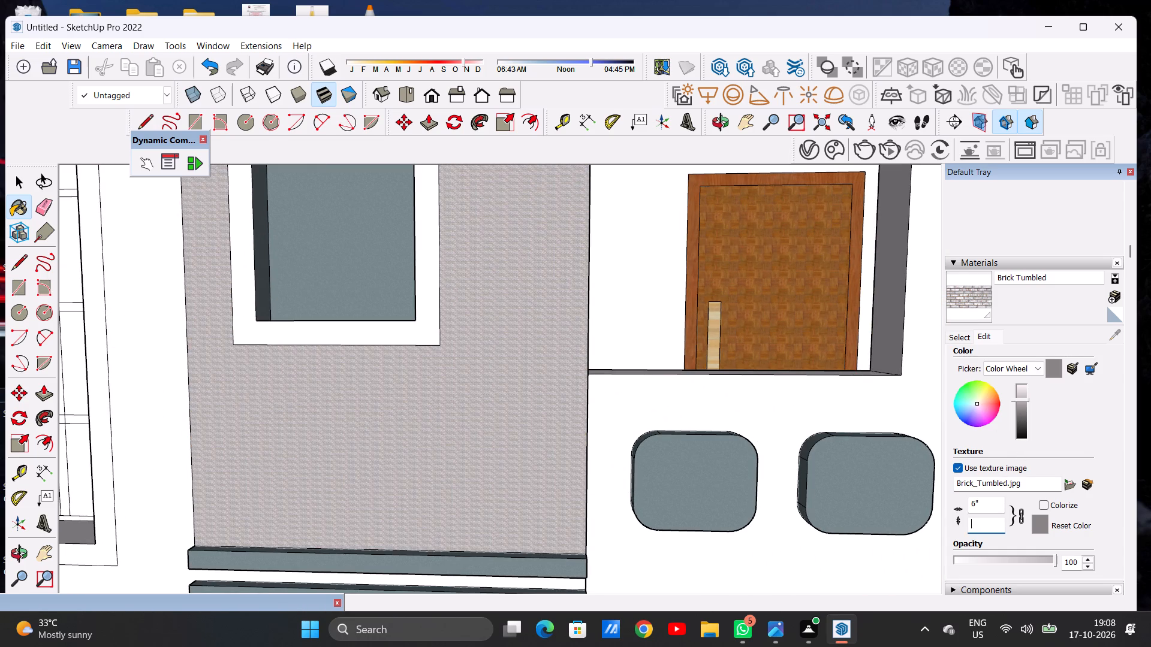
type("5'")
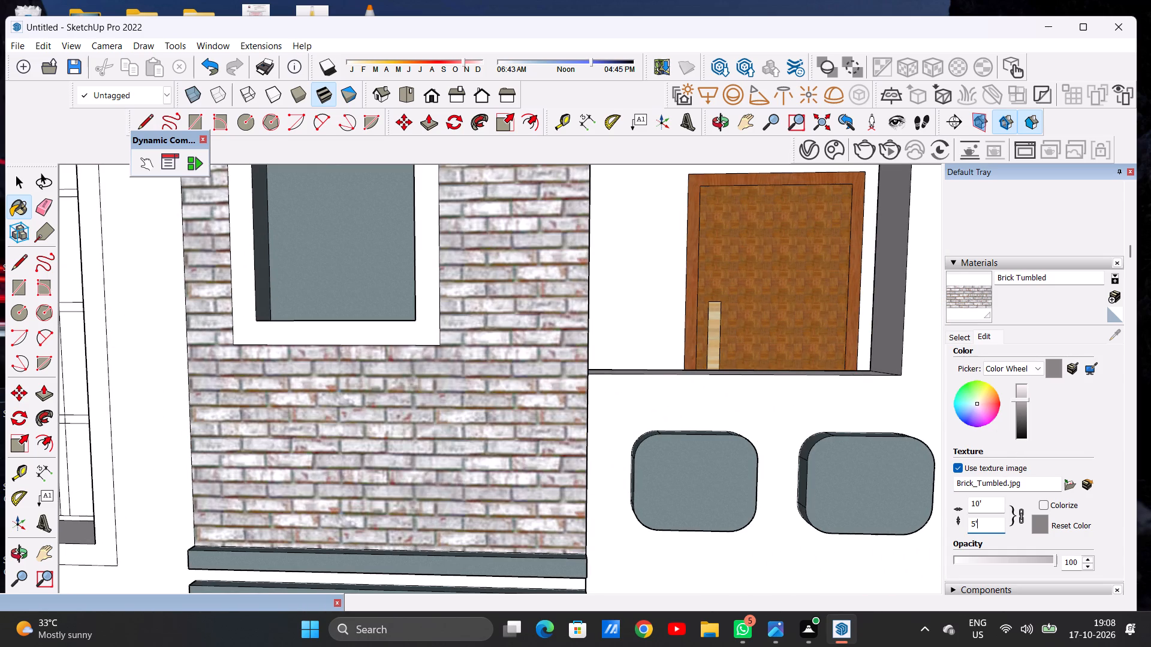
key("Return")
scroll(409, 382, "down", 6)
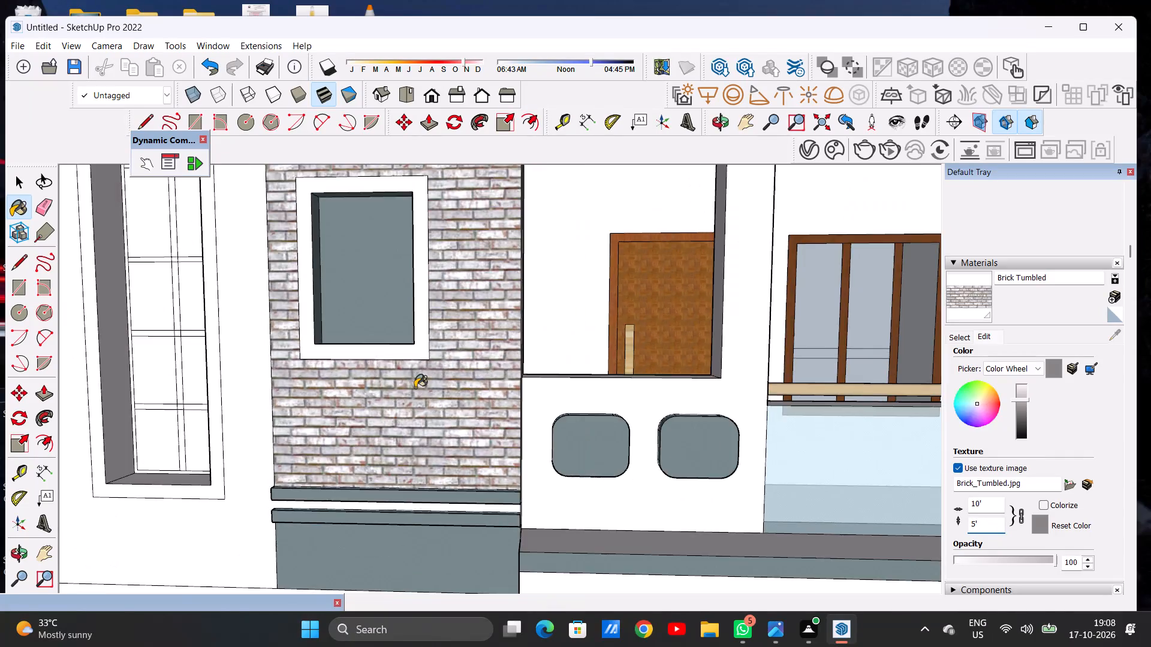
scroll(415, 388, "down", 4)
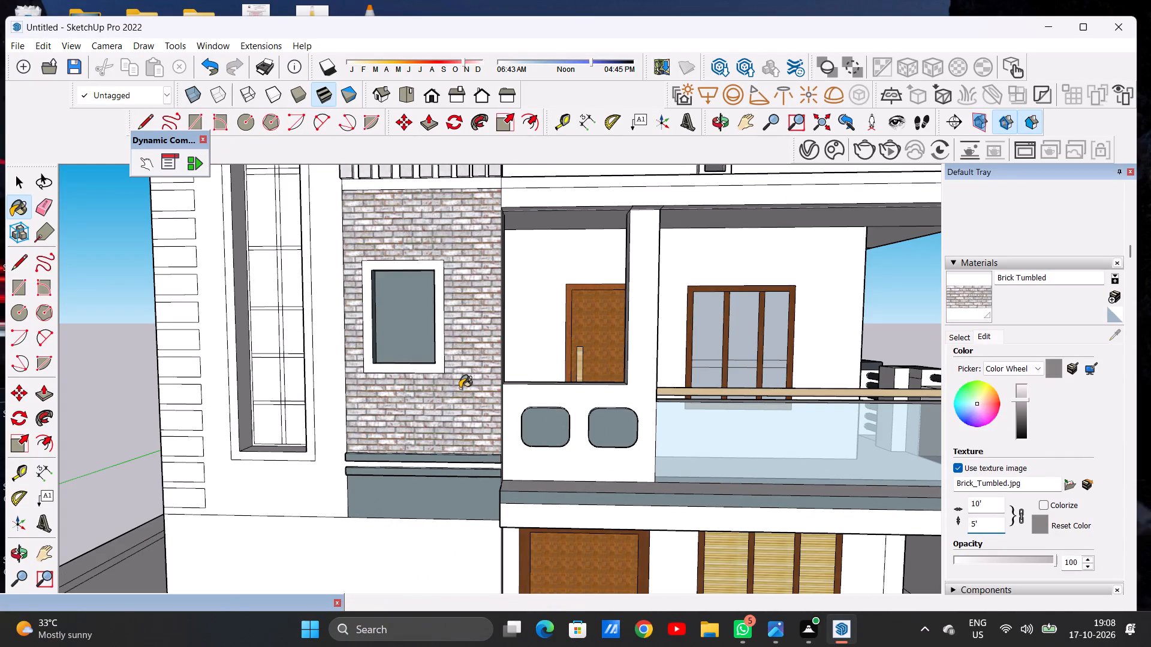
scroll(460, 388, "down", 8)
scroll(460, 352, "up", 6)
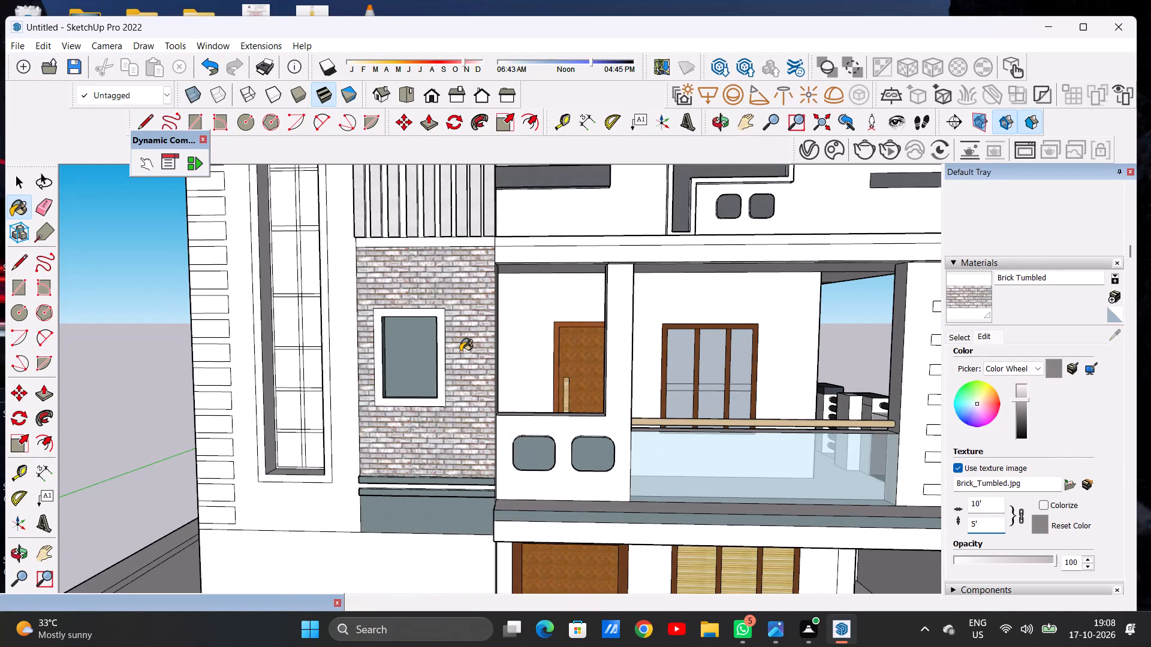
key("space")
Paint the narrow side face between the brick window wall and the balcony opening with Brick Tumbled.
middle_click_drag(493, 337, 346, 347)
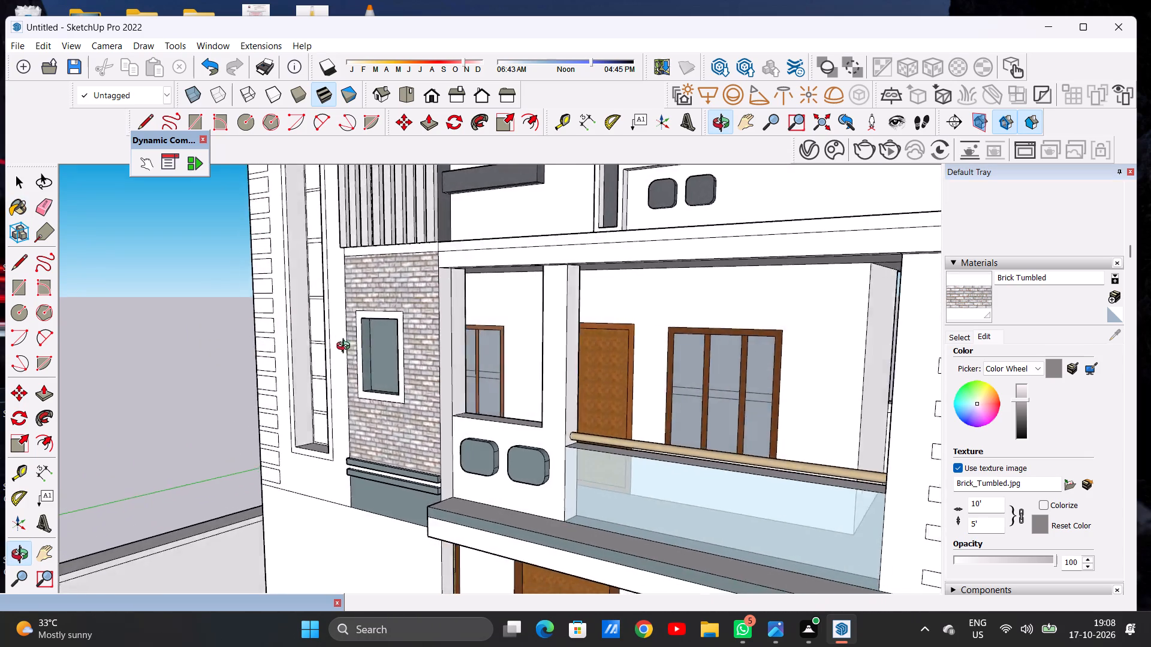
middle_click_drag(346, 347, 679, 353)
scroll(448, 315, "up", 7)
middle_click_drag(519, 322, 347, 329)
scroll(516, 316, "down", 14)
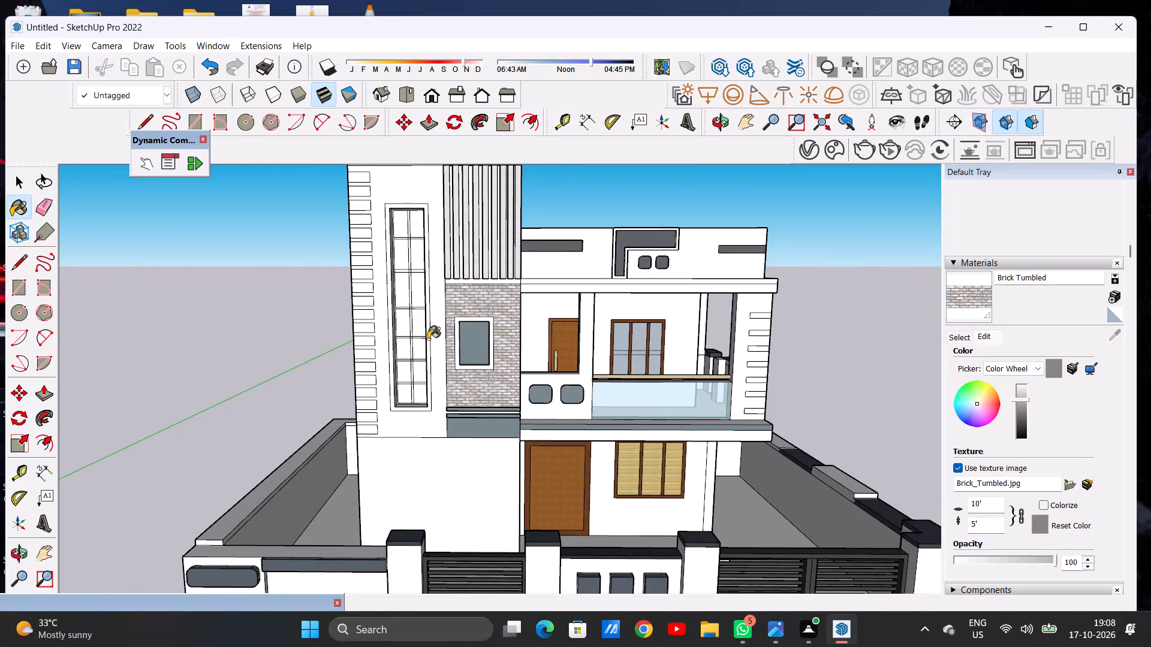
scroll(453, 367, "down", 6)
middle_click_drag(526, 350, 303, 352)
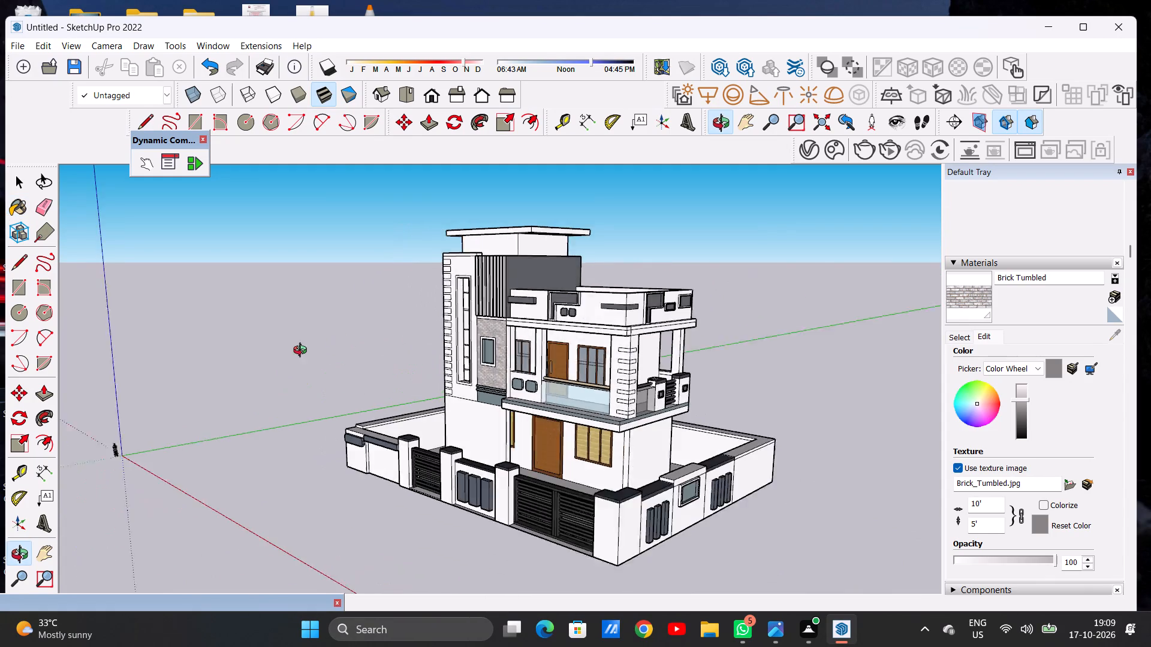
middle_click_drag(303, 352, 290, 352)
scroll(523, 346, "up", 13)
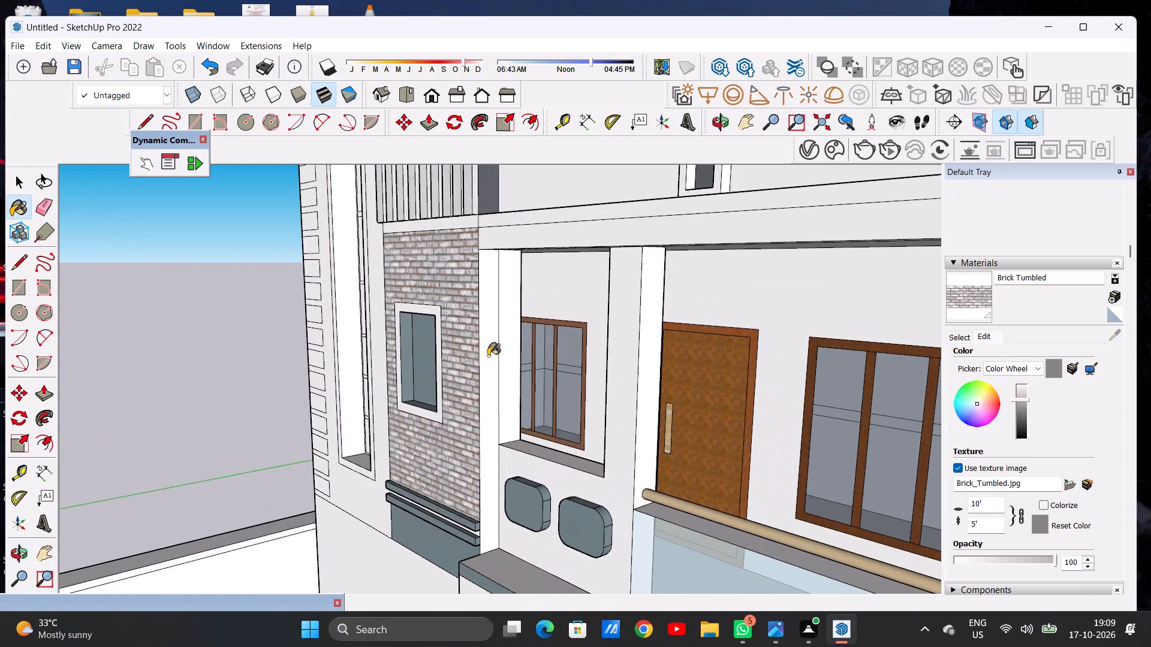
left_click(488, 356)
scroll(457, 369, "down", 7)
middle_click_drag(446, 377, 649, 374)
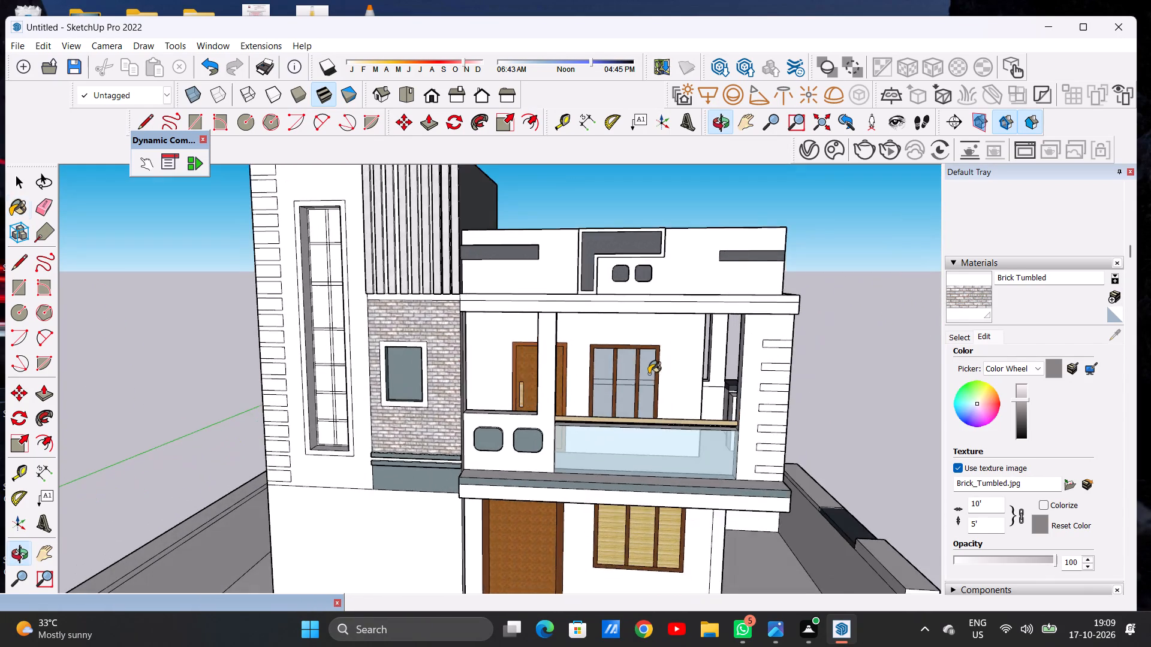
Apply Wood Floor from the Wood collection to the outer frame of the tall stair-tower window.
scroll(507, 376, "down", 9)
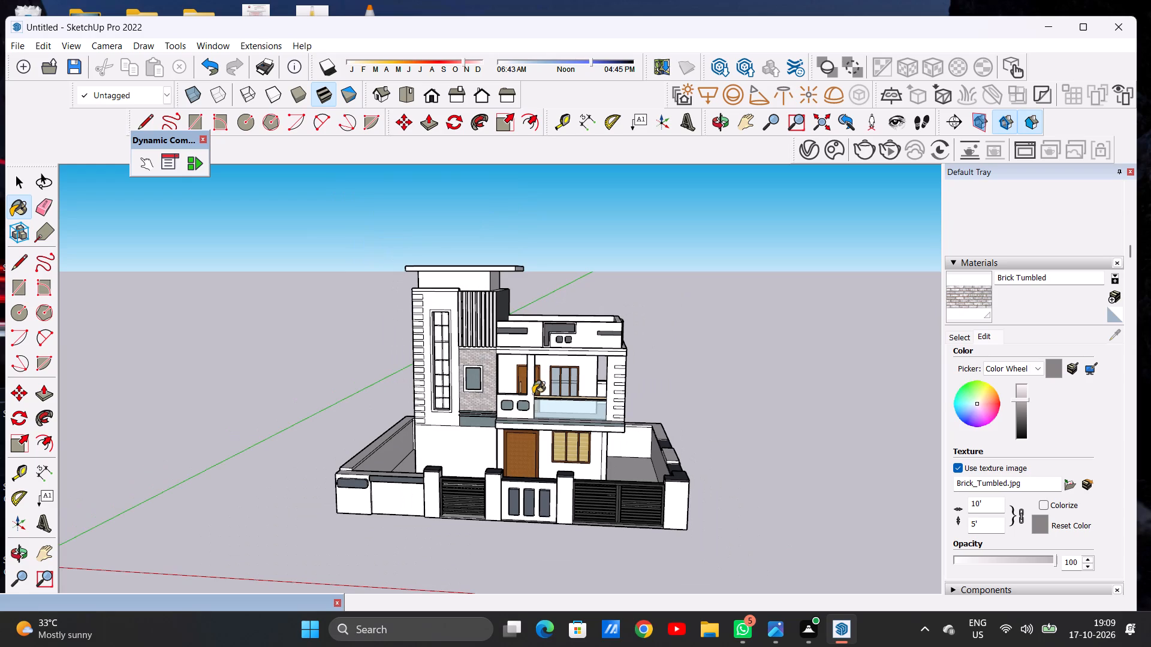
scroll(594, 393, "down", 4)
scroll(483, 398, "up", 7)
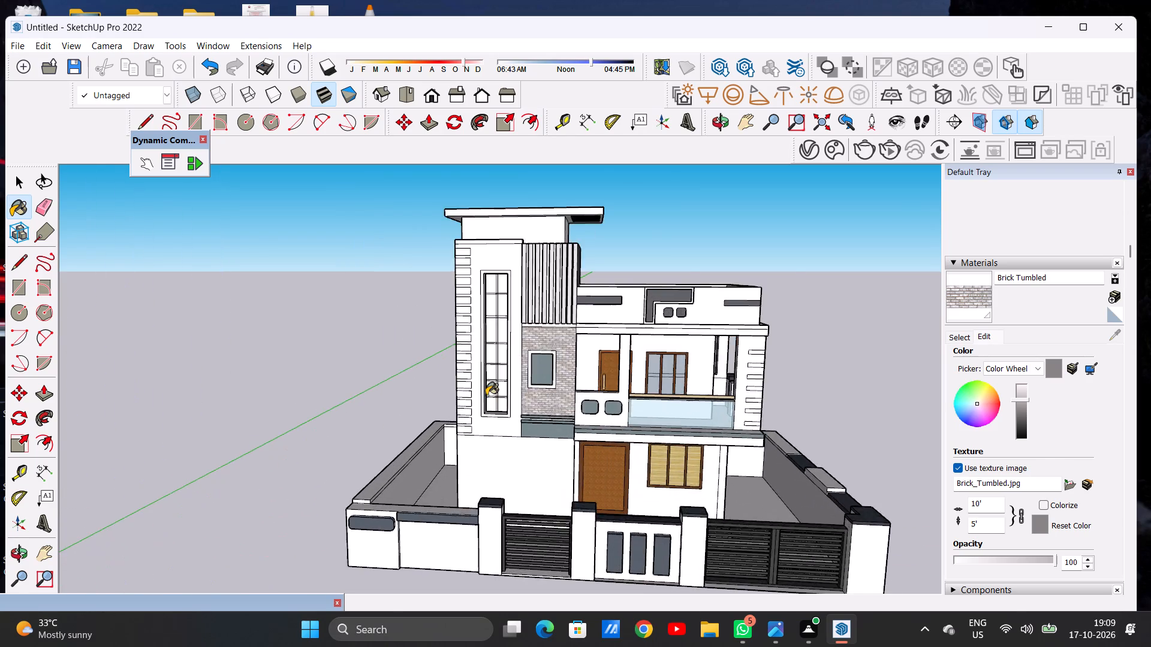
scroll(489, 395, "up", 7)
middle_click_drag(505, 376, 481, 394)
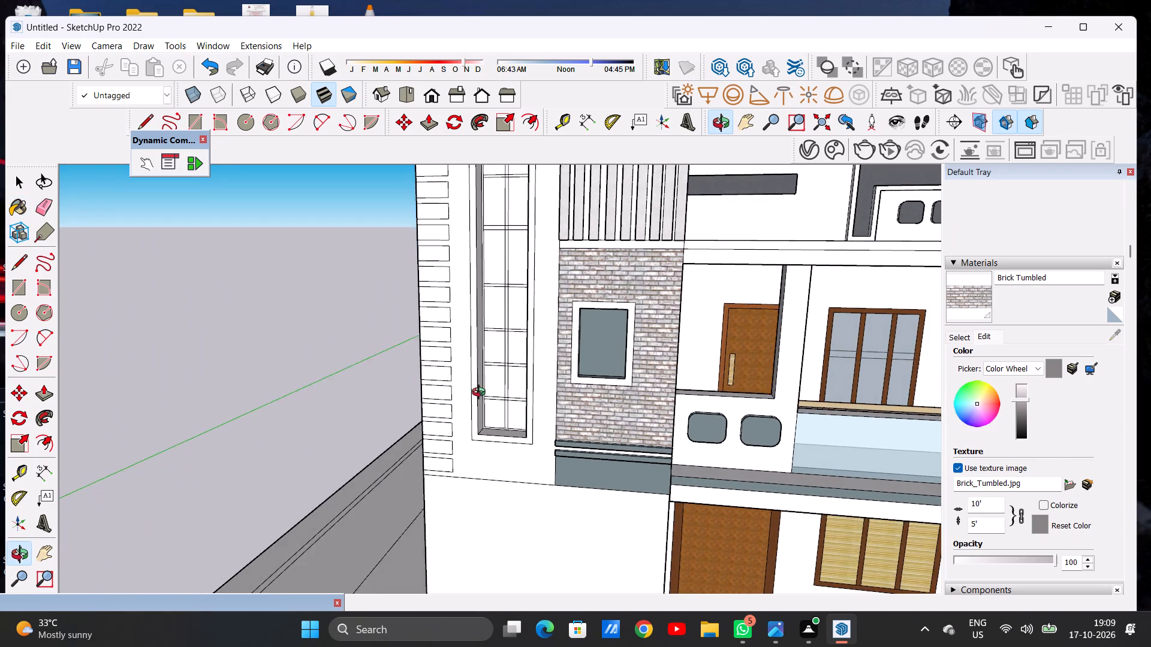
middle_click_drag(481, 394, 489, 415)
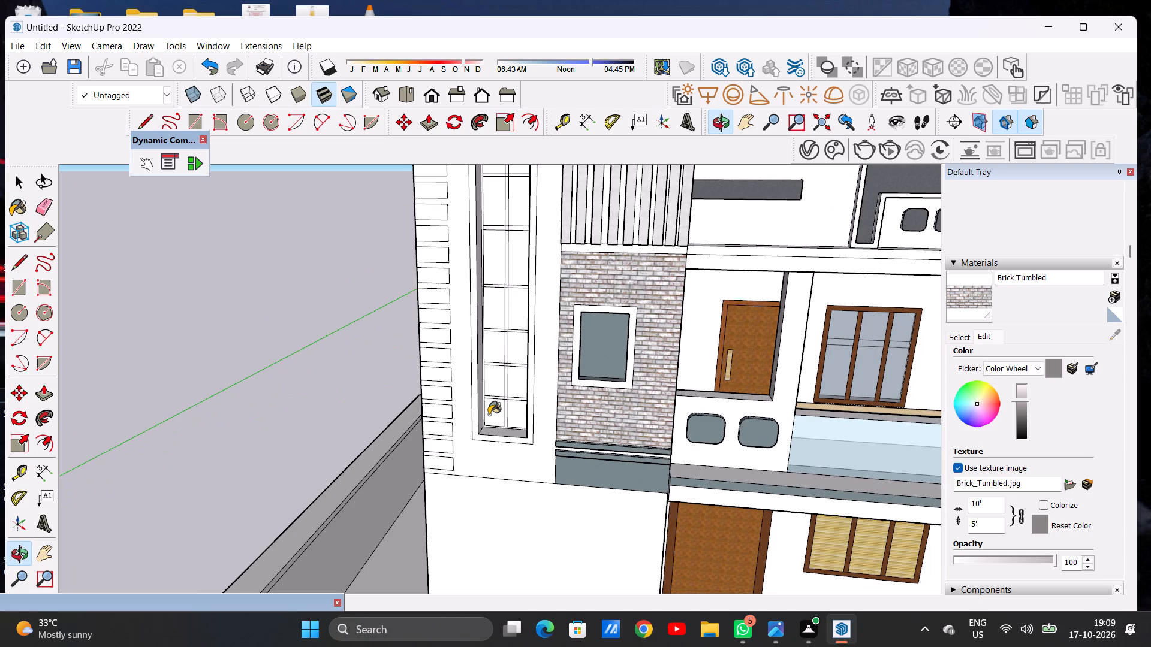
scroll(507, 400, "up", 5)
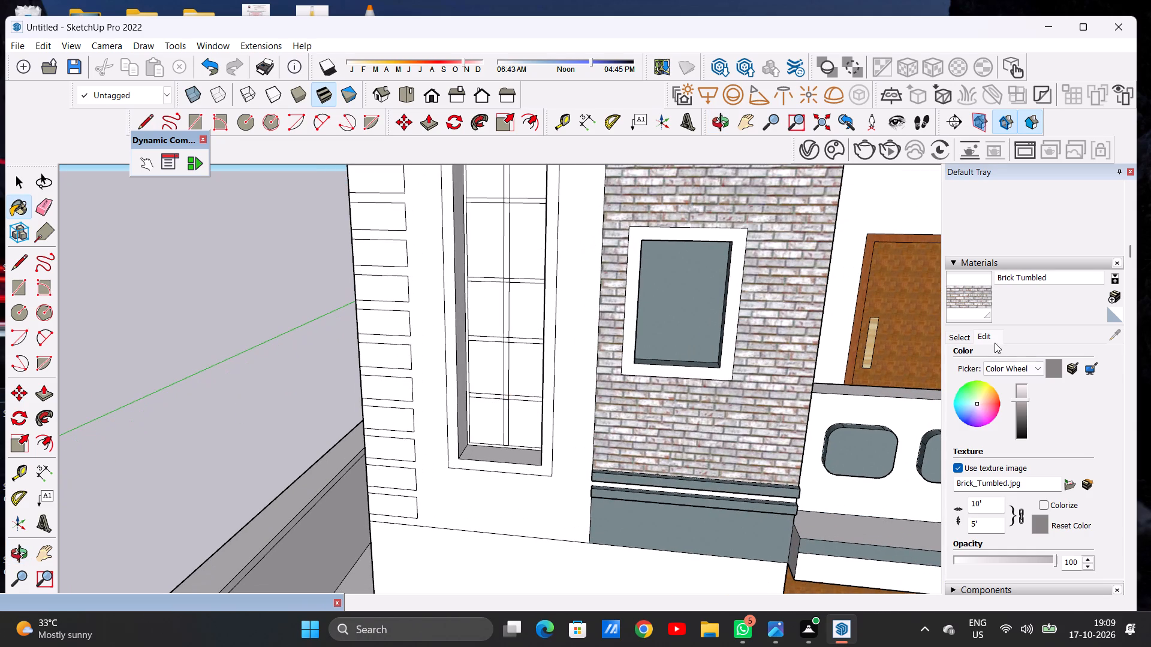
left_click(963, 333)
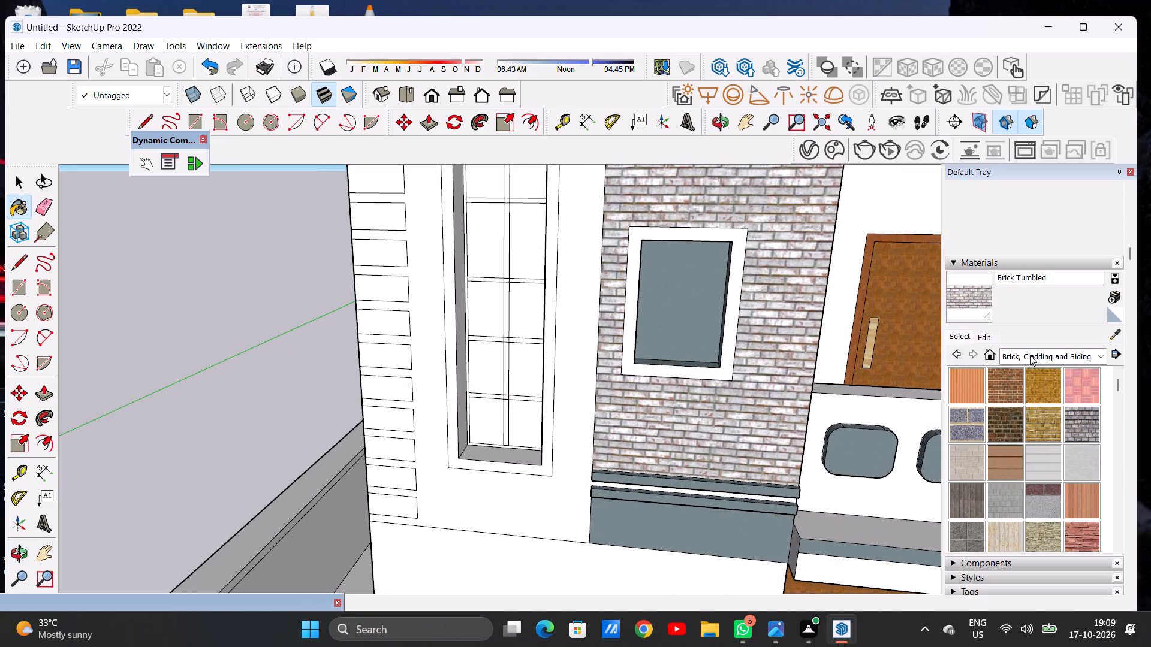
left_click(1034, 354)
left_click(1024, 553)
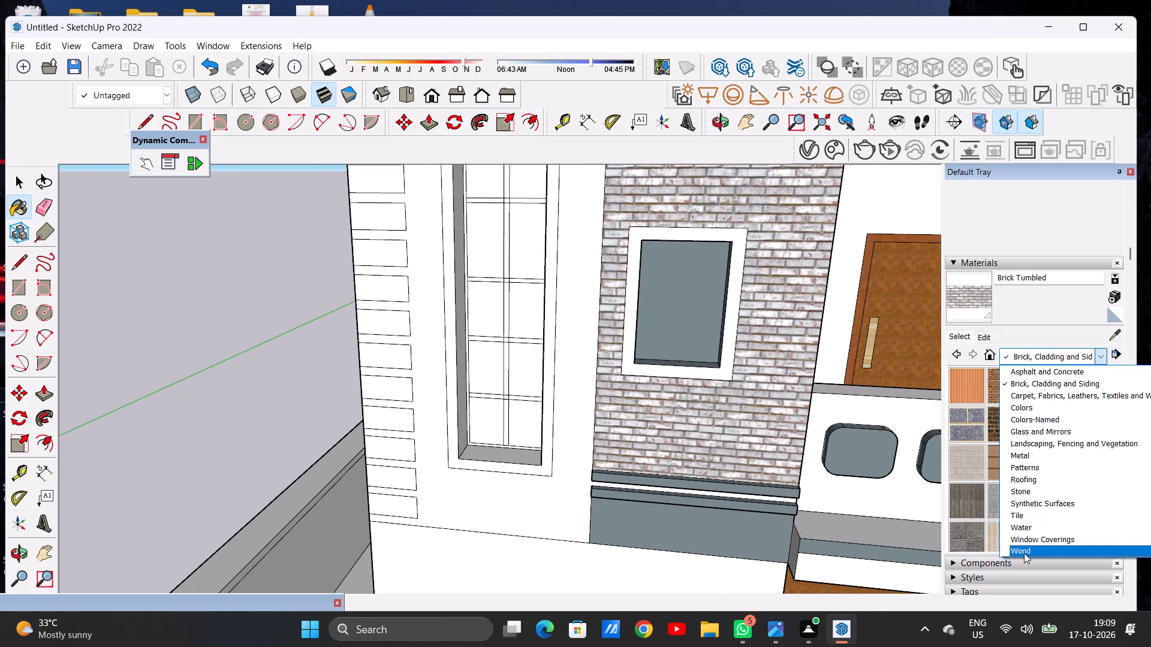
left_click(1041, 468)
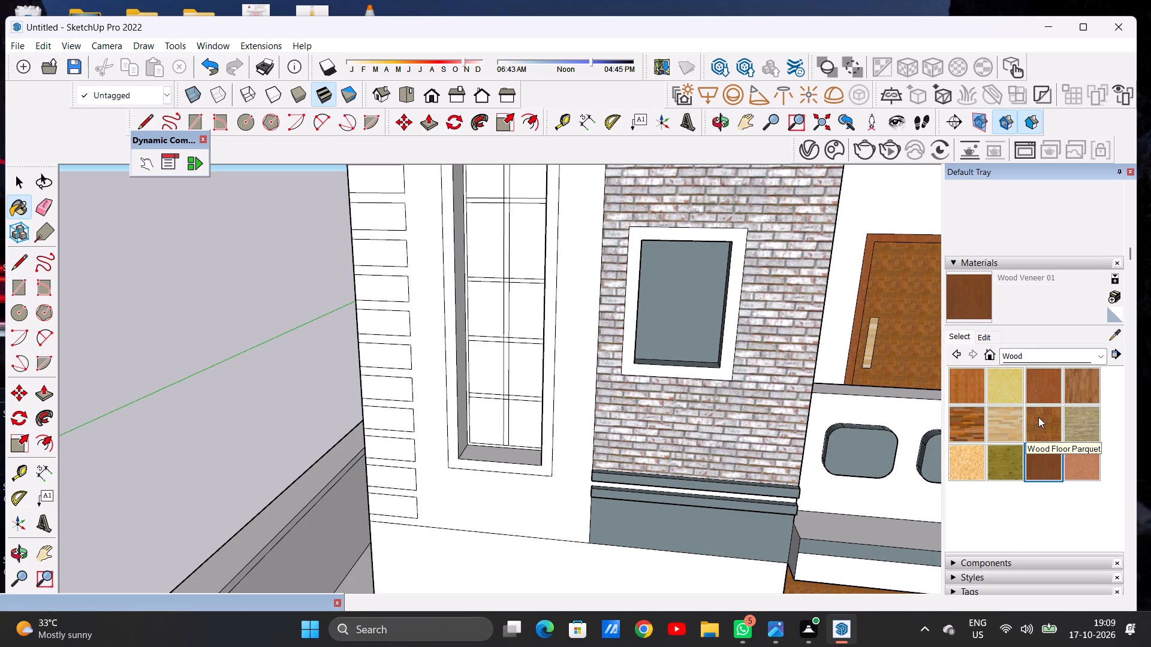
left_click(1087, 379)
scroll(469, 382, "up", 2)
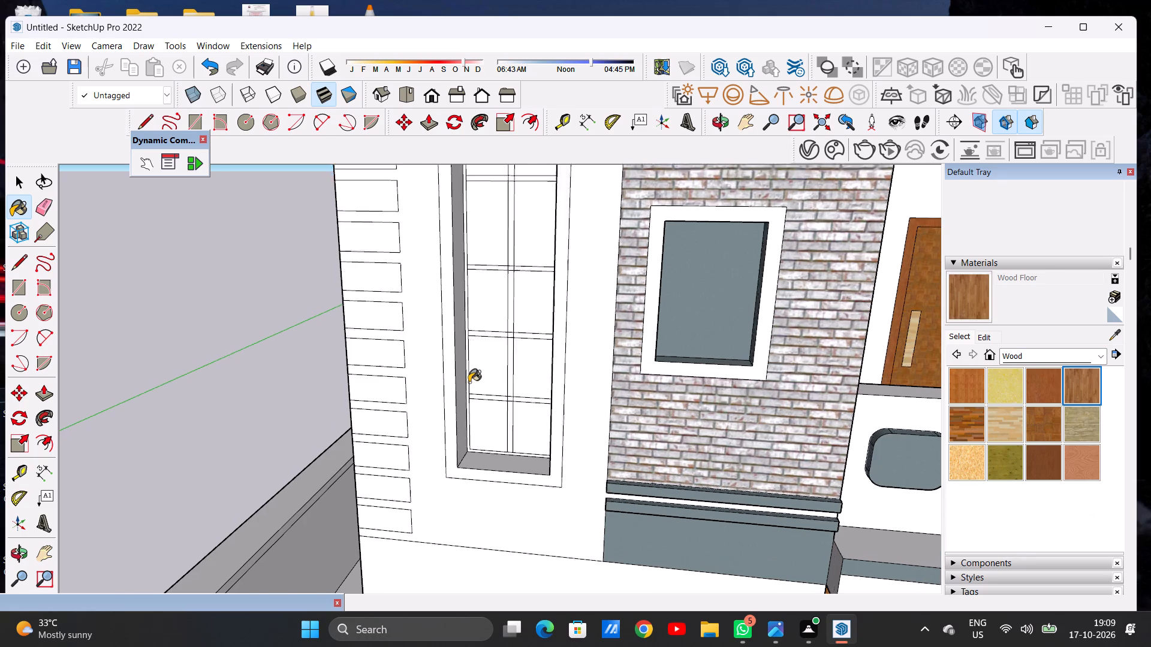
scroll(469, 382, "up", 12)
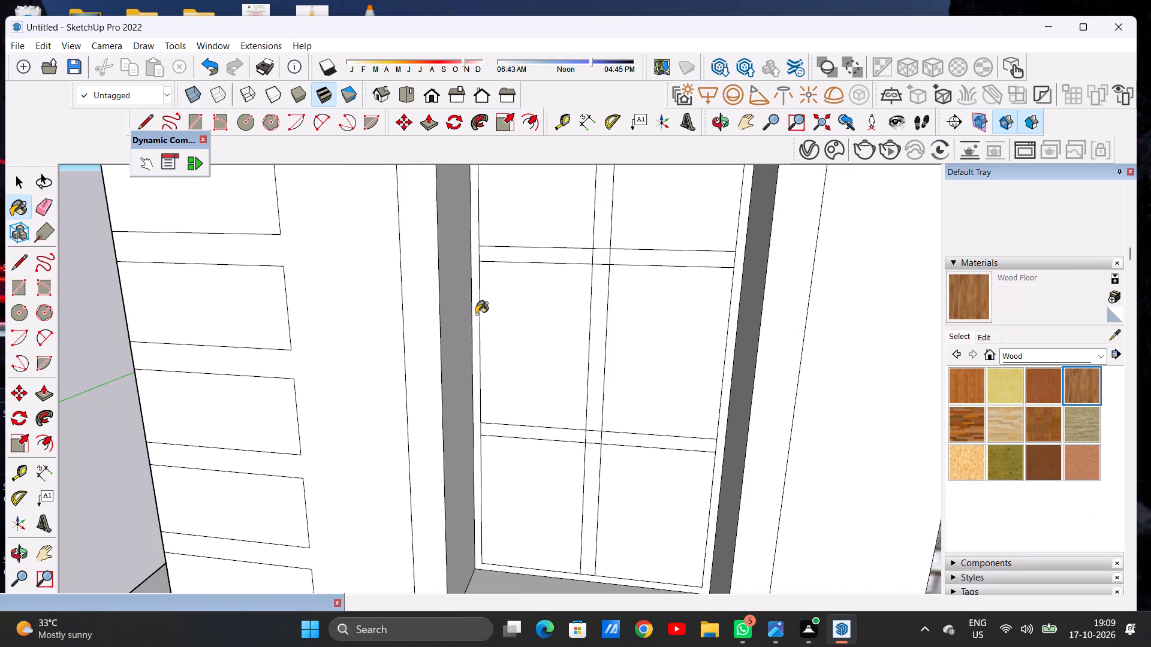
left_click(476, 314)
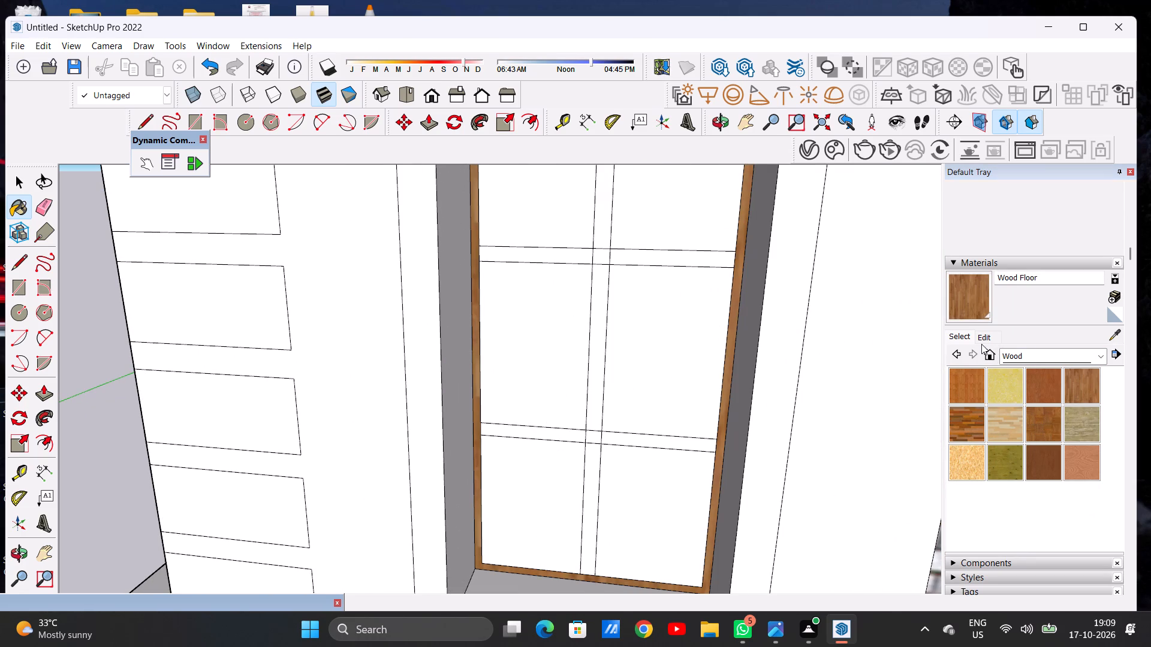
Darken the Wood Floor material's colour brightness to a deep brown.
left_click(981, 340)
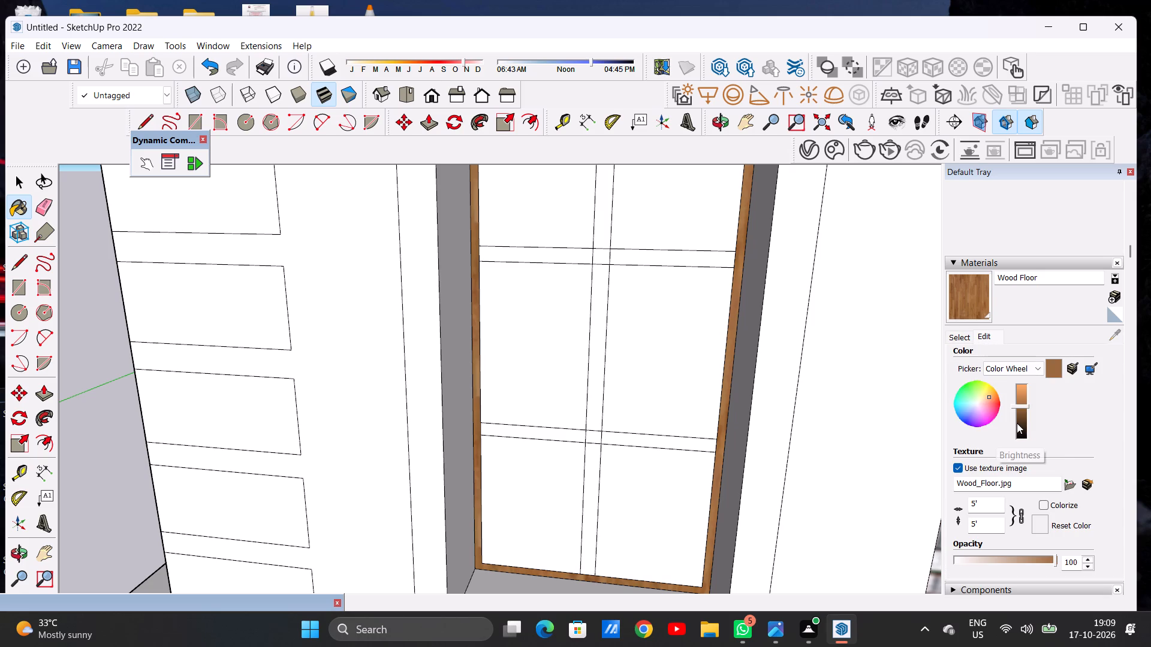
left_click(1019, 422)
Paint the tall window's topmost mullion segment, the first crossbar below it and their junction with Wood Floor.
scroll(686, 416, "down", 6)
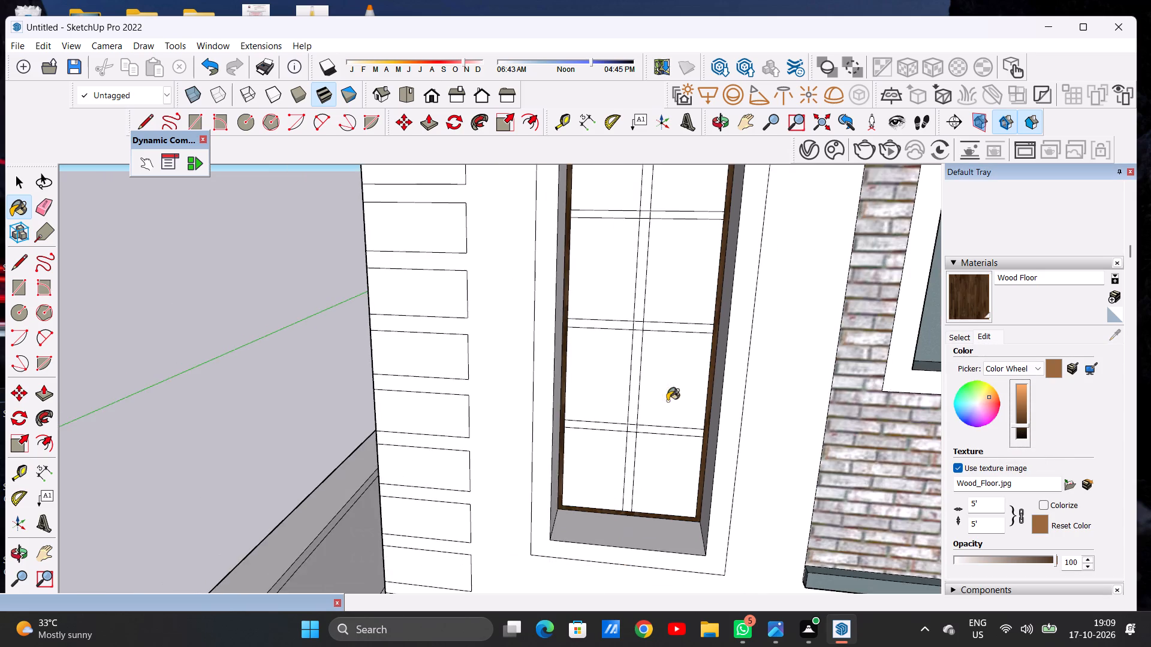
scroll(644, 410, "down", 13)
scroll(643, 243, "up", 8)
scroll(616, 249, "down", 8)
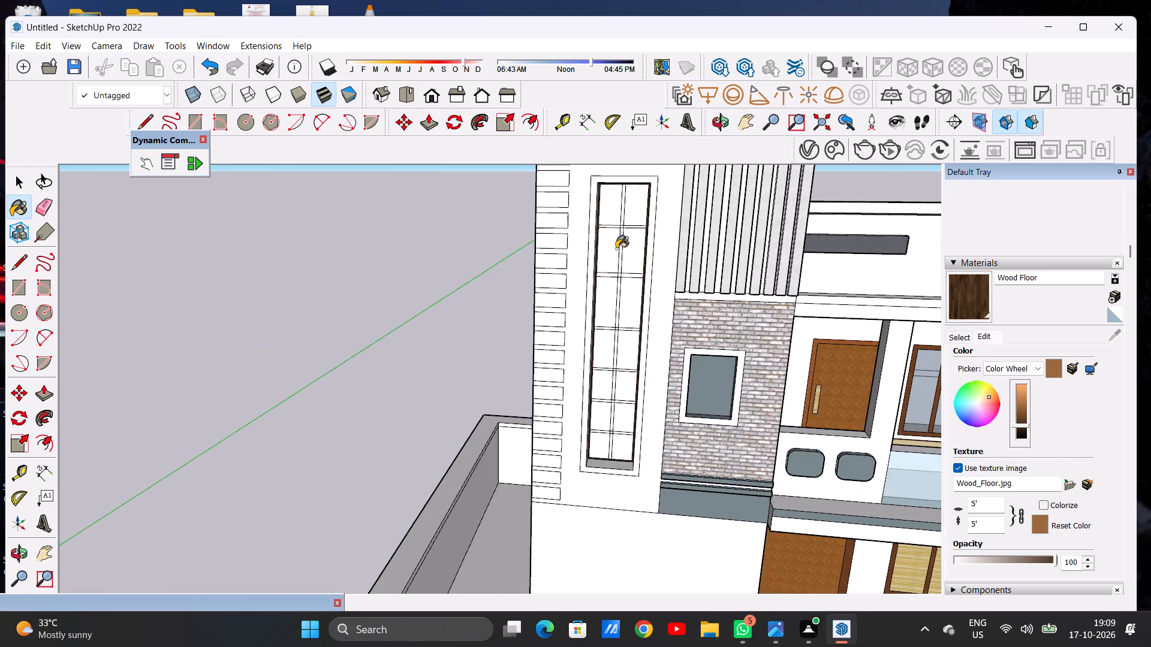
scroll(620, 196, "up", 20)
scroll(620, 196, "up", 1)
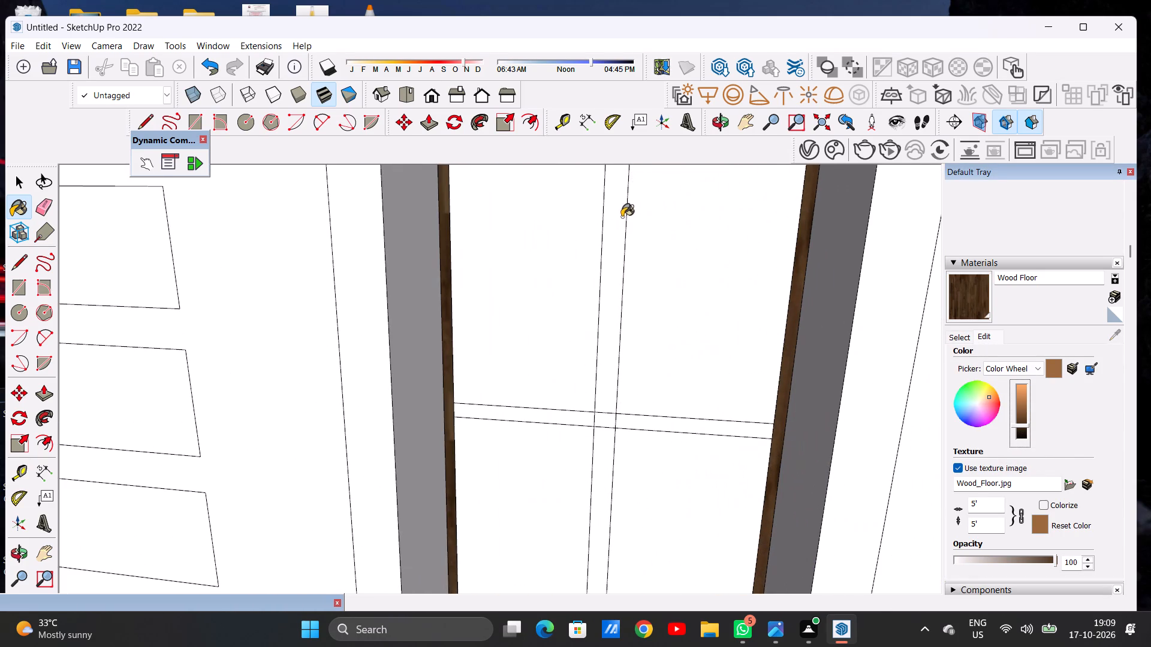
left_click(613, 226)
scroll(613, 237, "down", 5)
scroll(590, 343, "up", 13)
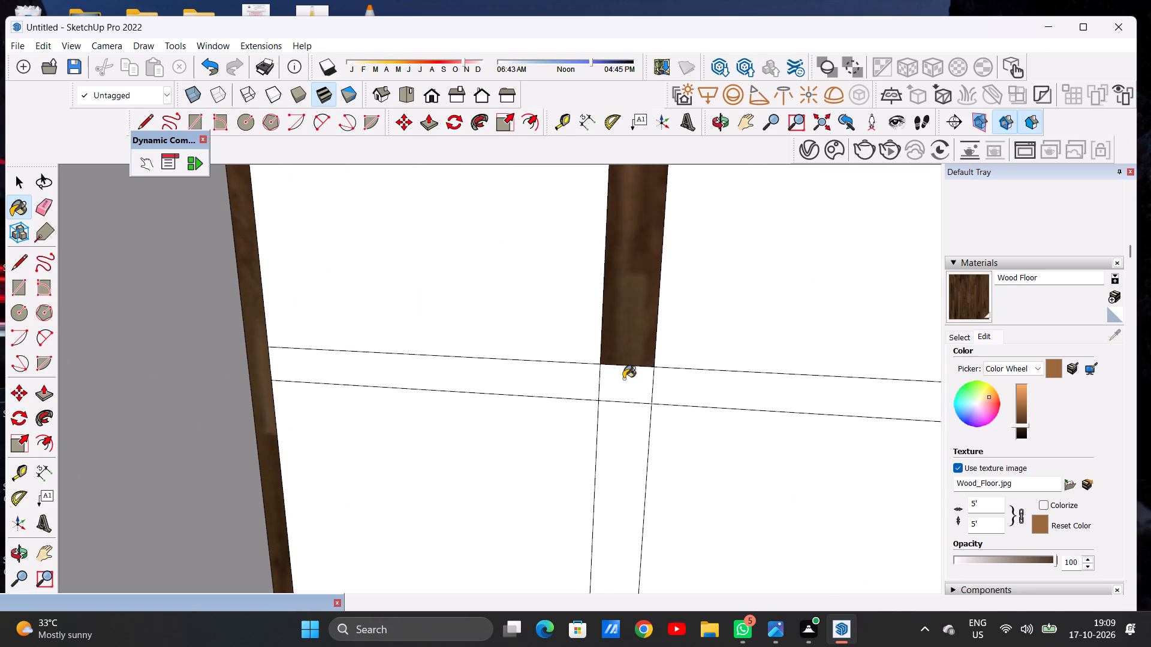
left_click(623, 379)
left_click(575, 378)
left_click(710, 382)
Paint the tall window's second mullion segment, the second crossbar's two halves and their junction with Wood Floor.
scroll(544, 288, "down", 9)
scroll(592, 364, "up", 6)
left_click(573, 358)
scroll(566, 256, "down", 7)
scroll(566, 256, "up", 1)
scroll(566, 256, "down", 7)
scroll(562, 474, "up", 7)
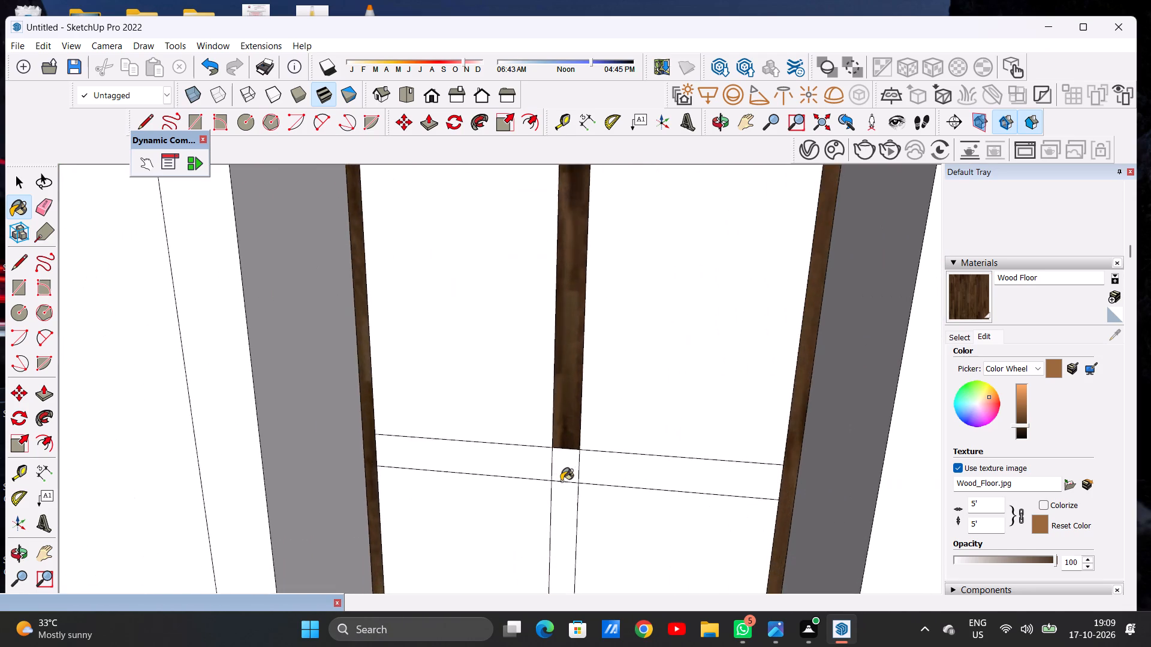
scroll(561, 481, "up", 8)
left_click(574, 460)
left_click(494, 459)
left_click(661, 464)
Paint the tall window's third mullion segment, the third crossbar's two halves and their junction with Wood Floor.
scroll(588, 376, "down", 2)
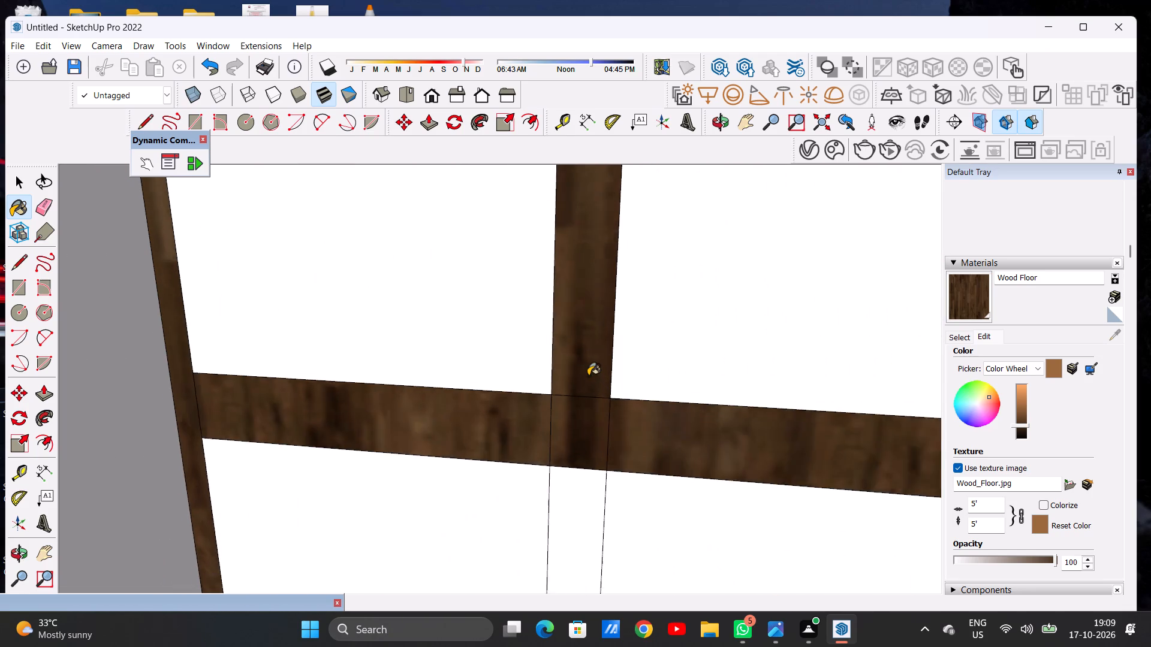
scroll(588, 376, "down", 19)
scroll(614, 550, "up", 6)
scroll(541, 511, "up", 7)
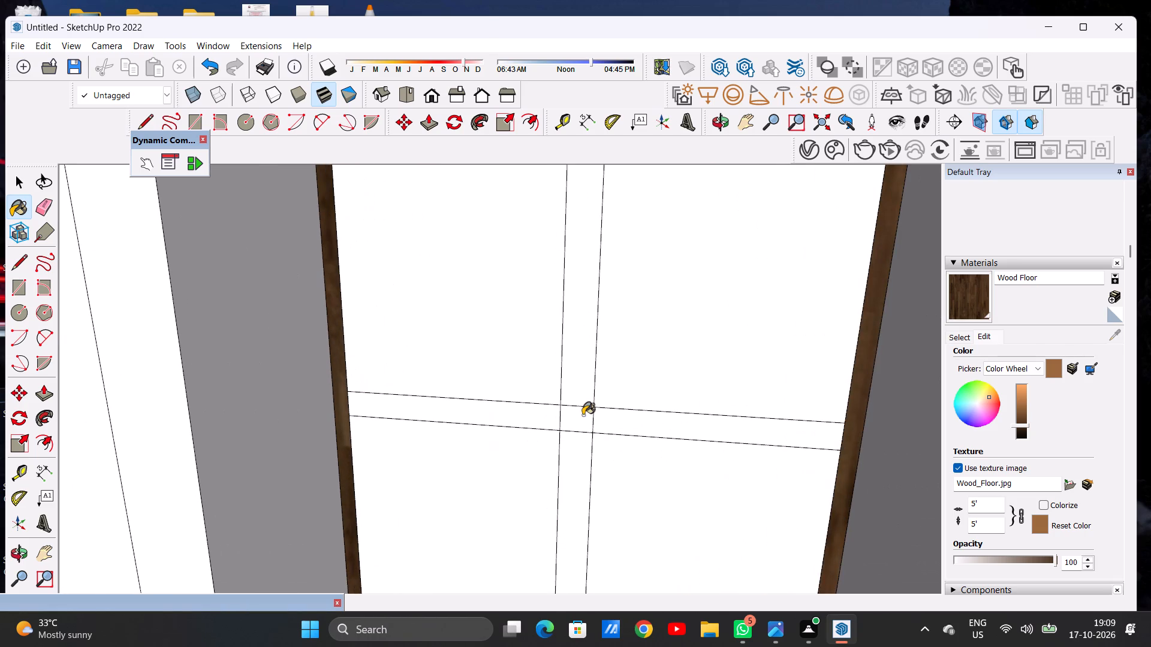
left_click(573, 388)
left_click(574, 410)
left_click(635, 415)
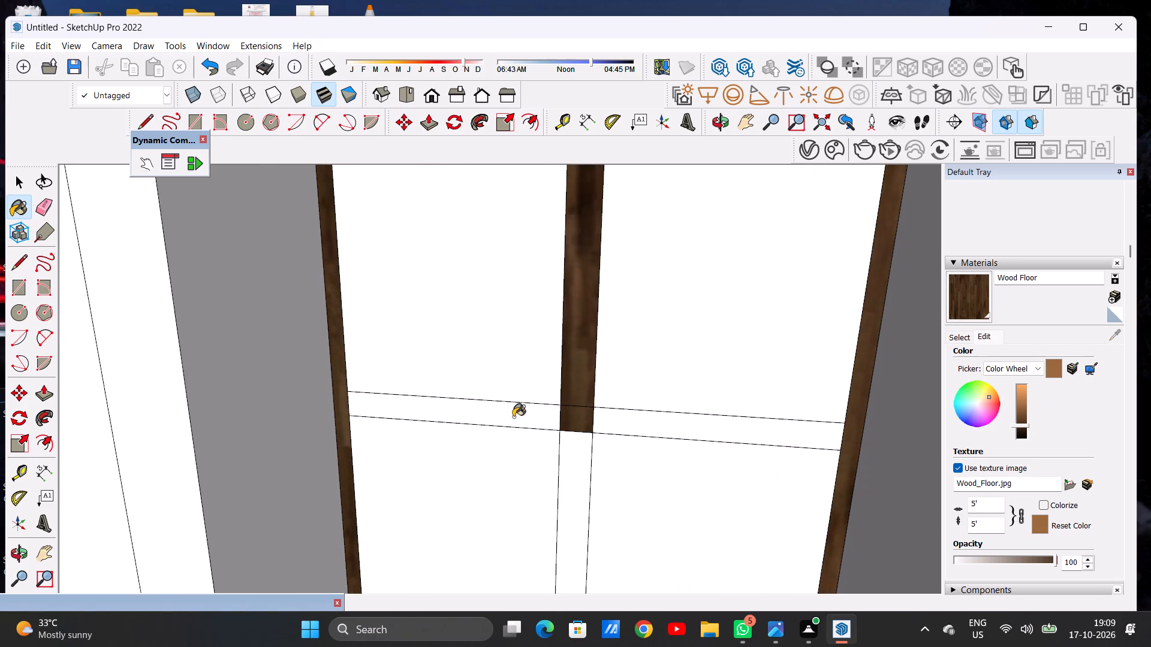
left_click(513, 417)
Paint the tall window's fourth mullion segment, the fourth crossbar's two halves and their junction with Wood Floor.
scroll(568, 362, "down", 16)
scroll(623, 636, "up", 6)
scroll(562, 492, "up", 4)
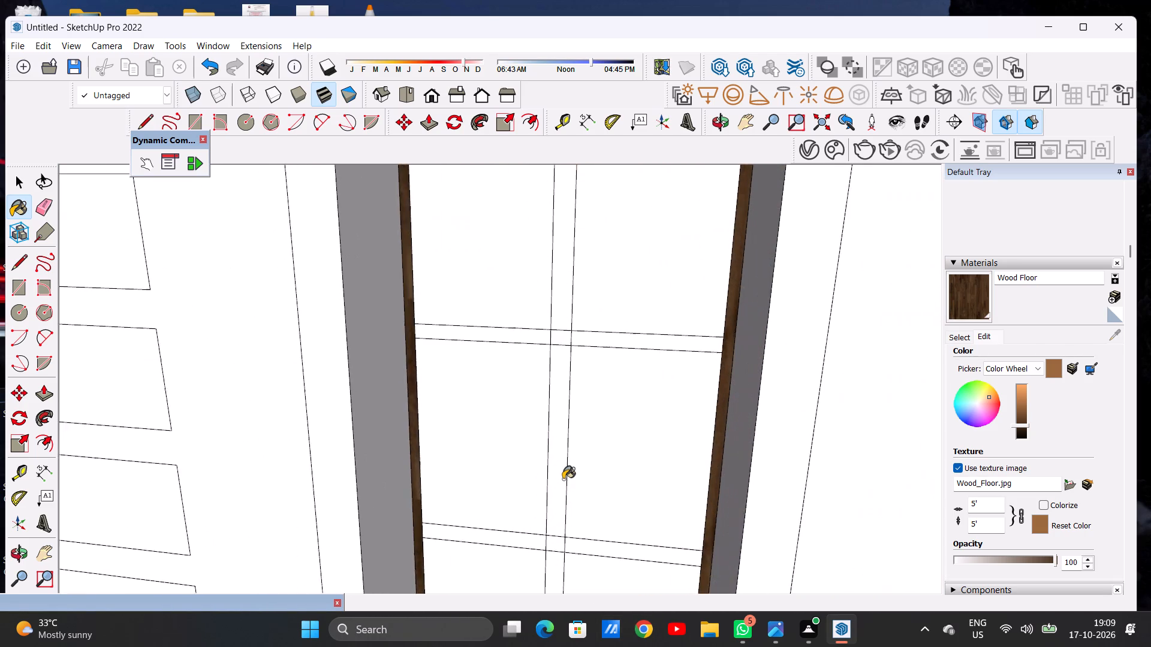
scroll(563, 479, "up", 3)
left_click(559, 261)
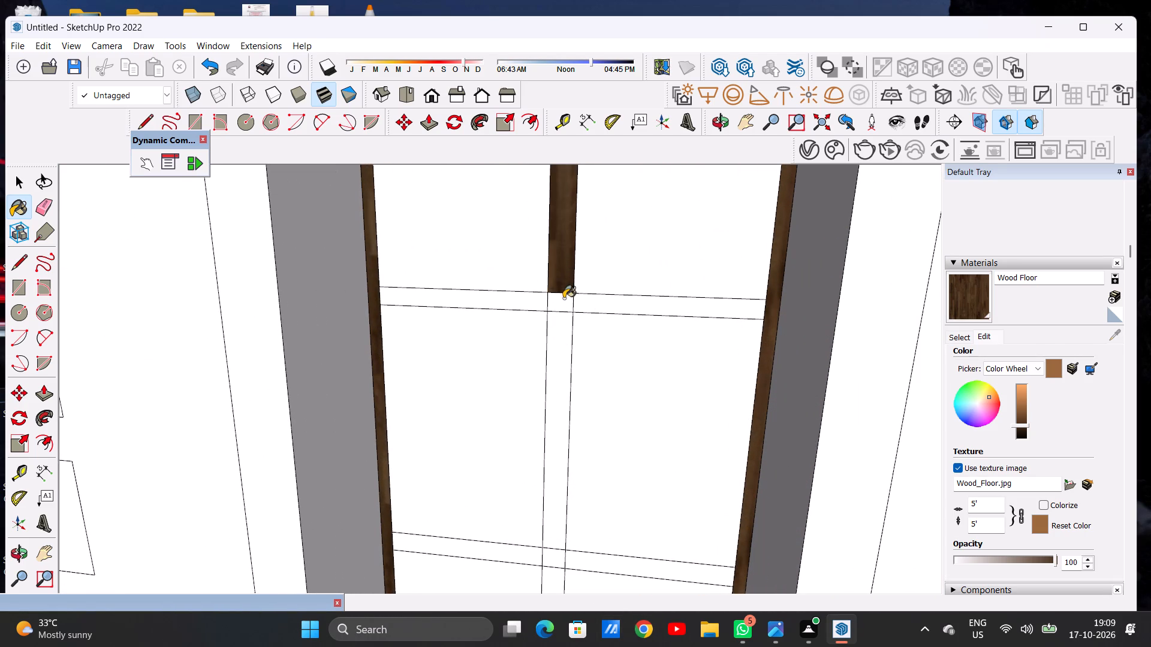
left_click(563, 301)
left_click(582, 298)
left_click(534, 302)
Paint the tall window's fifth mullion segment, the fifth crossbar's two halves and their junction with Wood Floor.
scroll(578, 301, "down", 13)
scroll(573, 430, "up", 14)
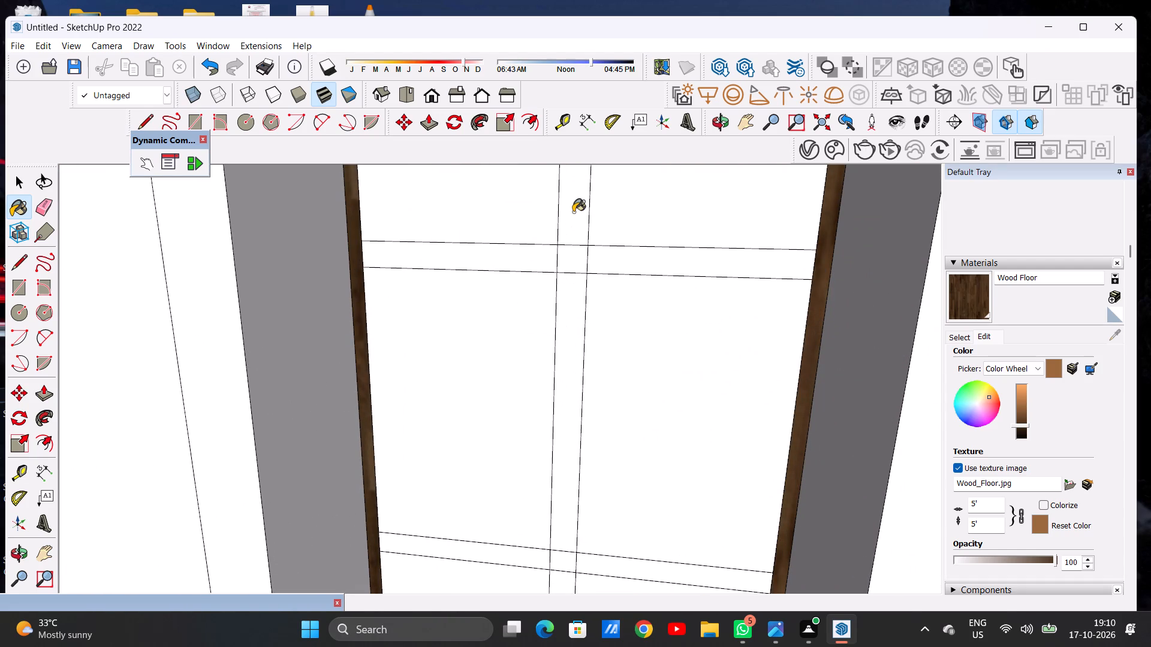
left_click(573, 212)
left_click(571, 256)
left_click(608, 256)
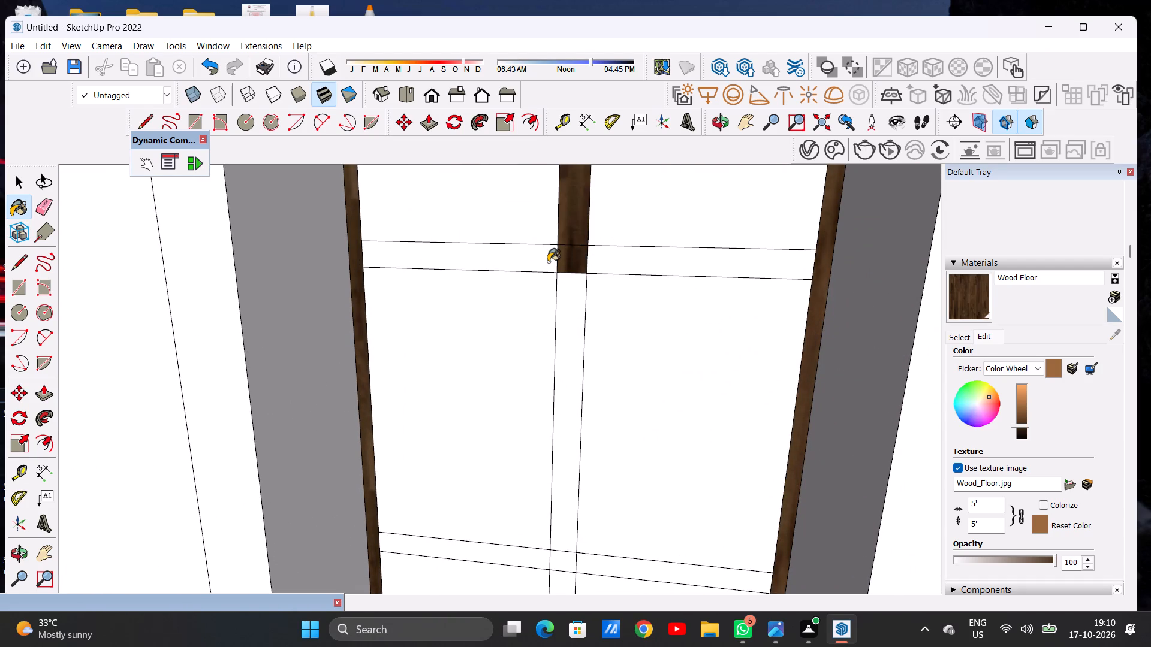
left_click(548, 262)
Paint the tall window's sixth and bottom mullion segments, the lowest crossbar's two halves and their junction with Wood Floor.
left_click(570, 298)
scroll(574, 272, "down", 14)
scroll(572, 398, "up", 4)
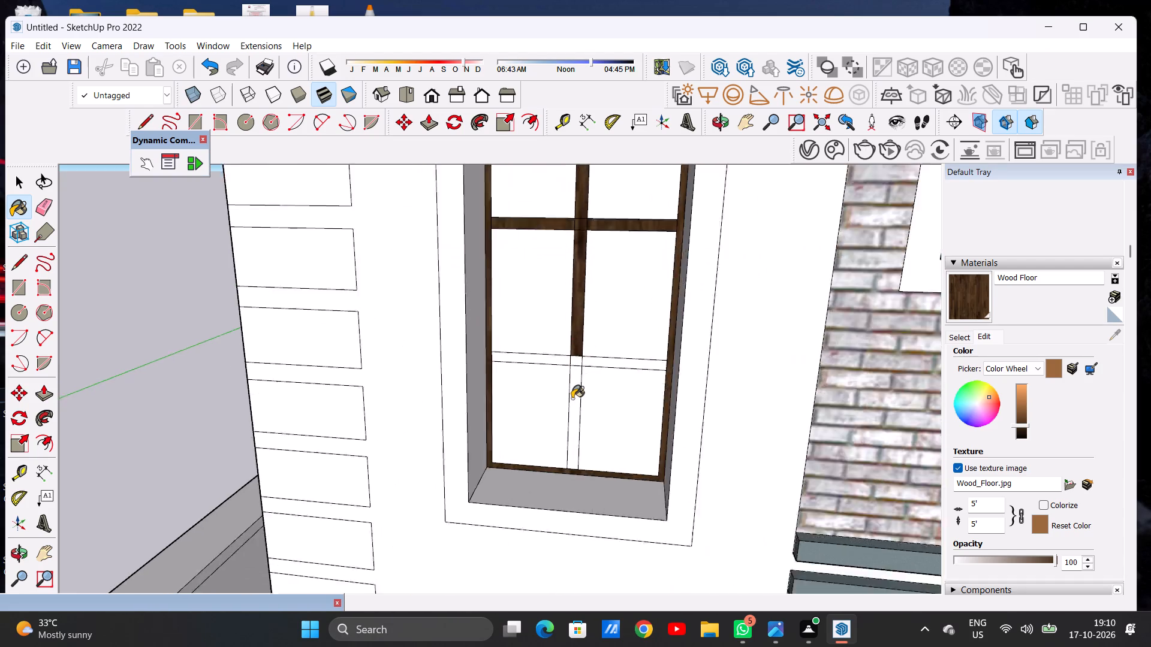
scroll(572, 398, "up", 11)
left_click(582, 374)
left_click(573, 282)
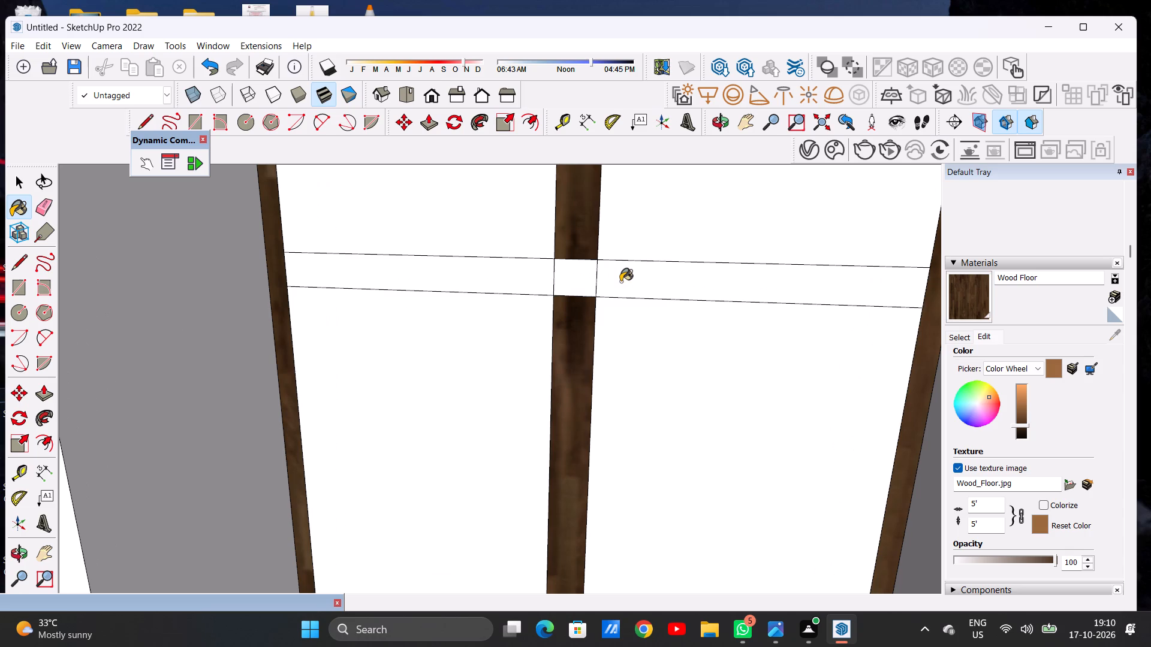
left_click(620, 282)
left_click(542, 283)
Paint the panes in the tall window's top three rows with Translucent Glass Gray from Glass and Mirrors.
scroll(571, 376, "down", 20)
scroll(571, 376, "down", 2)
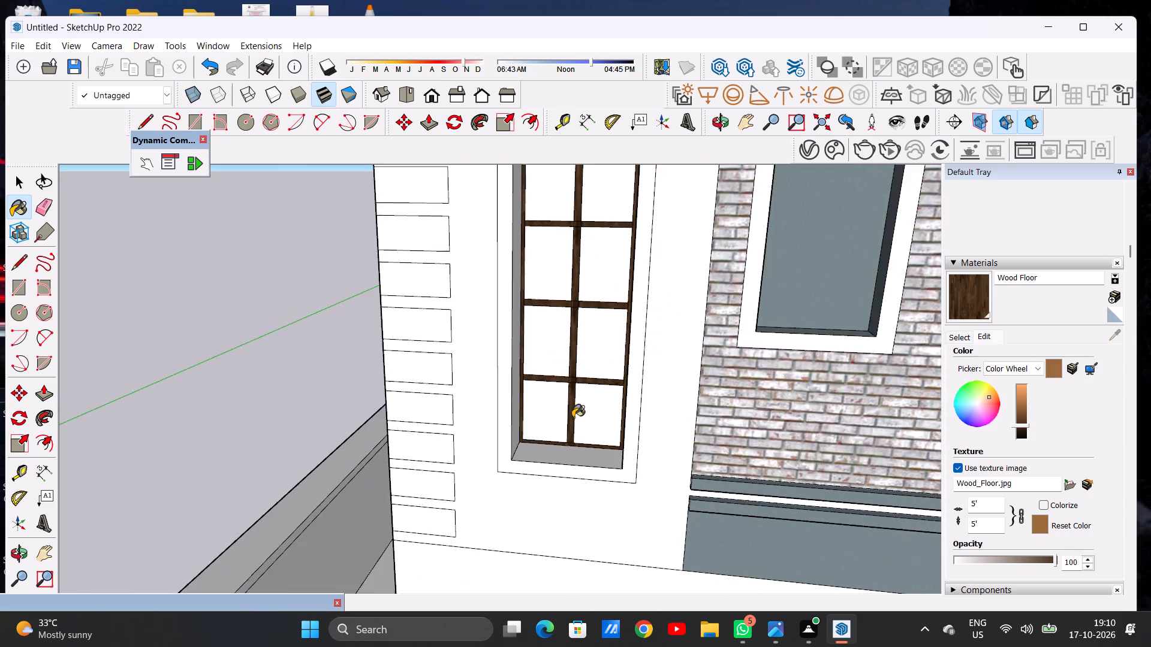
scroll(573, 418, "down", 14)
scroll(587, 311, "up", 4)
scroll(581, 370, "up", 2)
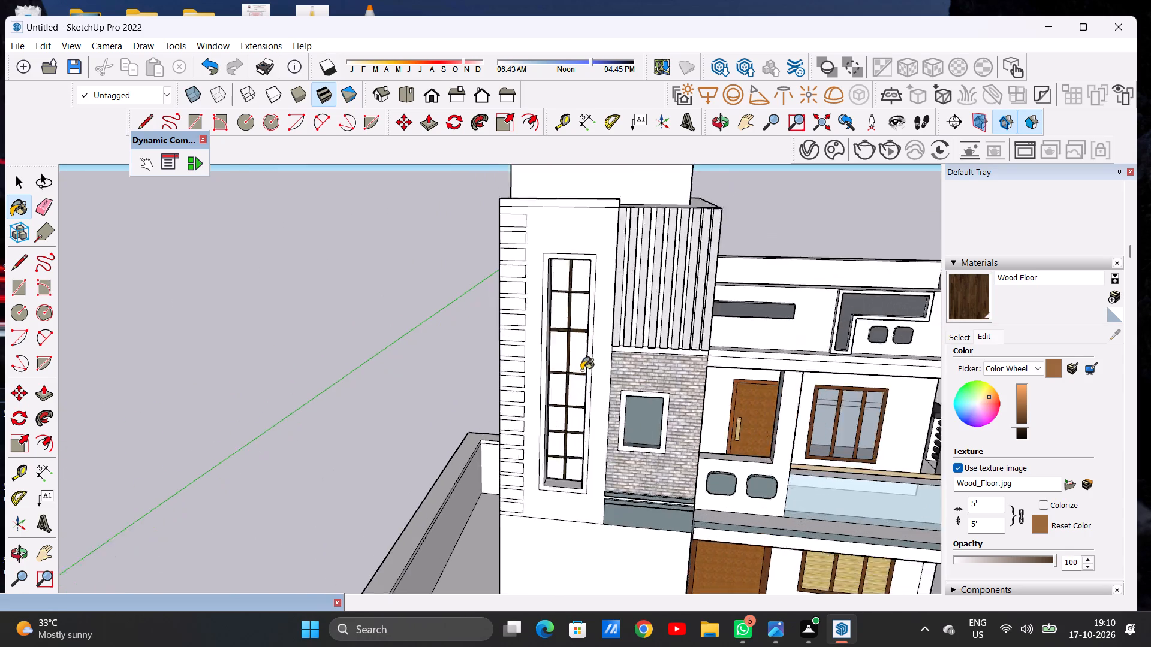
scroll(581, 370, "up", 4)
left_click(956, 332)
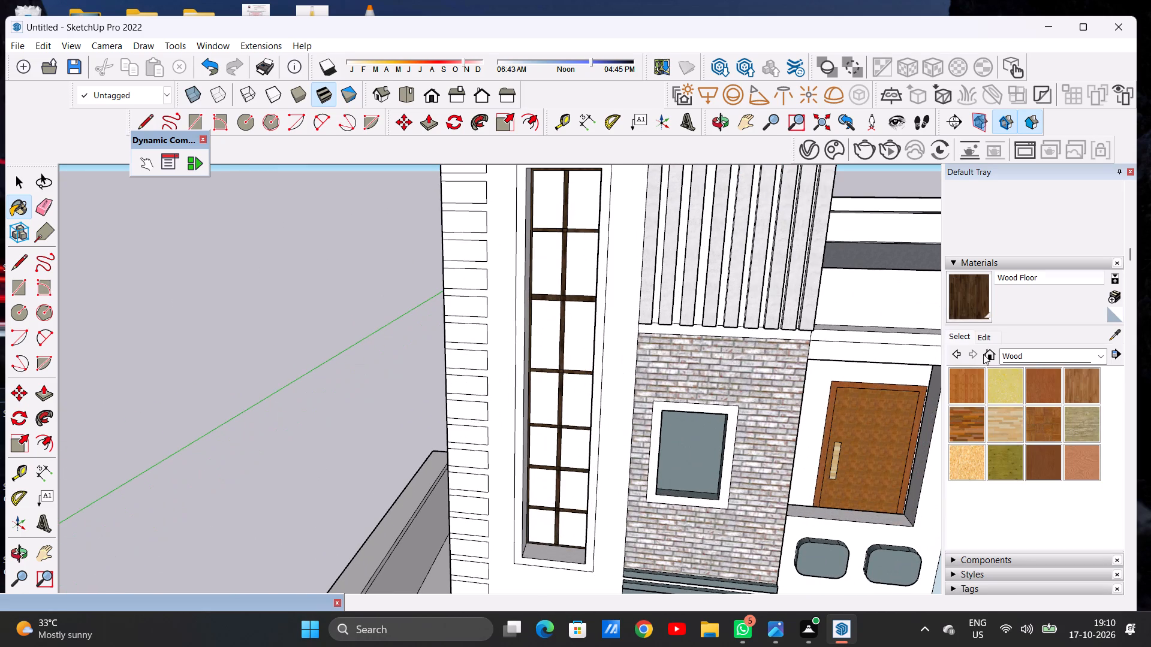
left_click(1023, 353)
left_click(1047, 428)
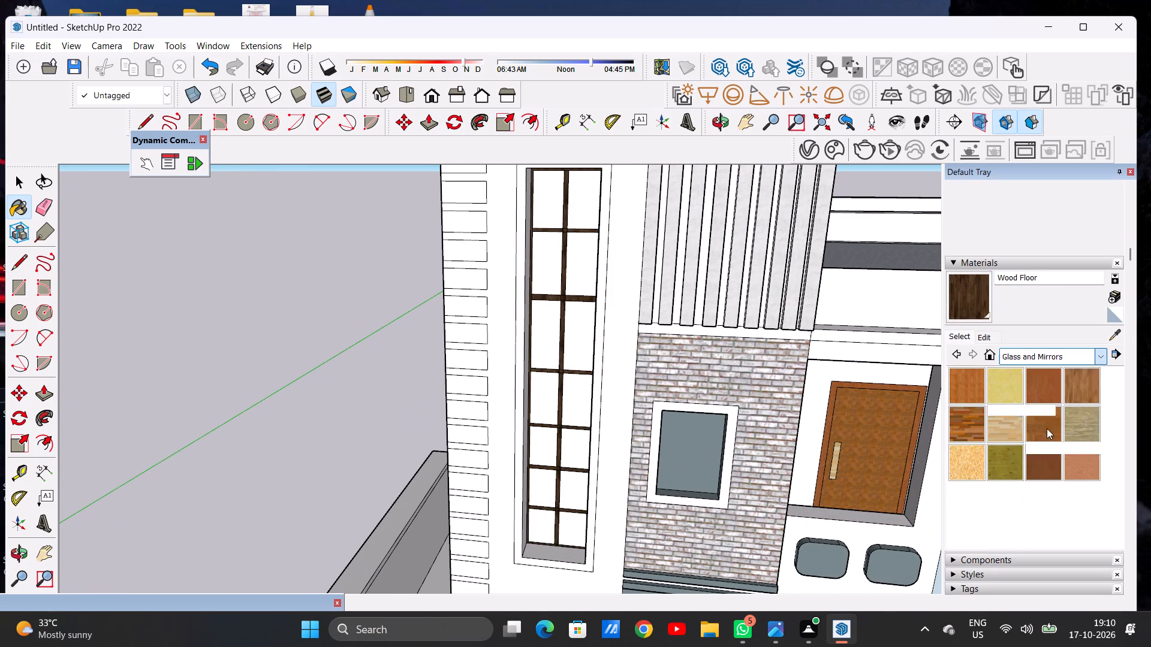
left_click(1077, 432)
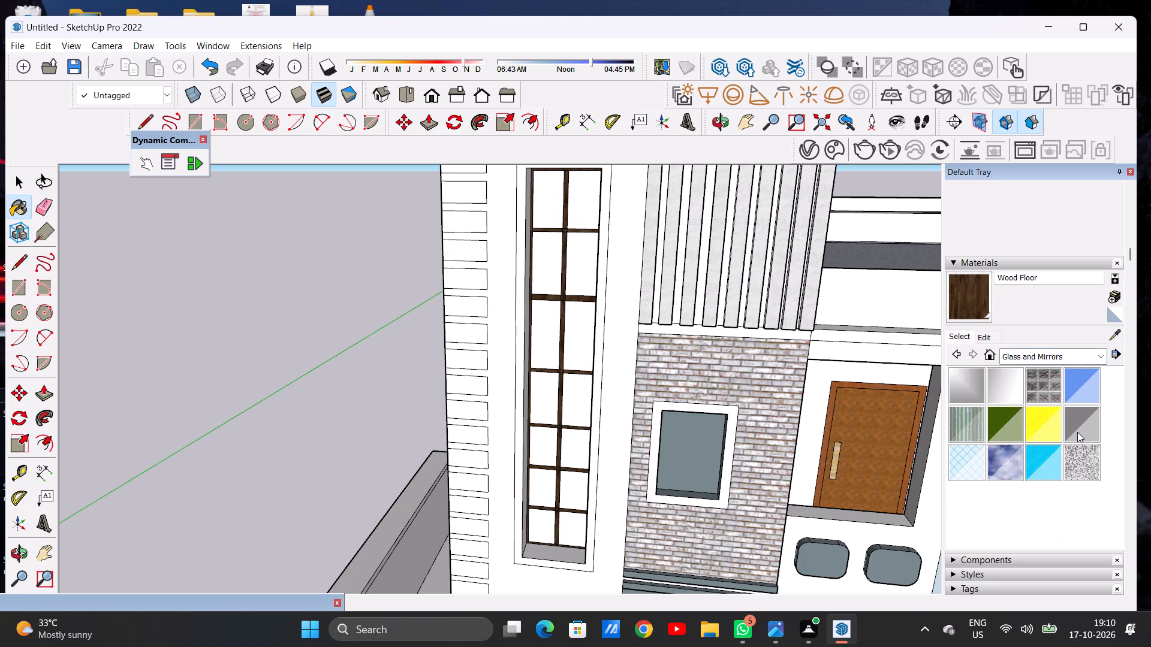
scroll(546, 200, "up", 4)
left_click(546, 200)
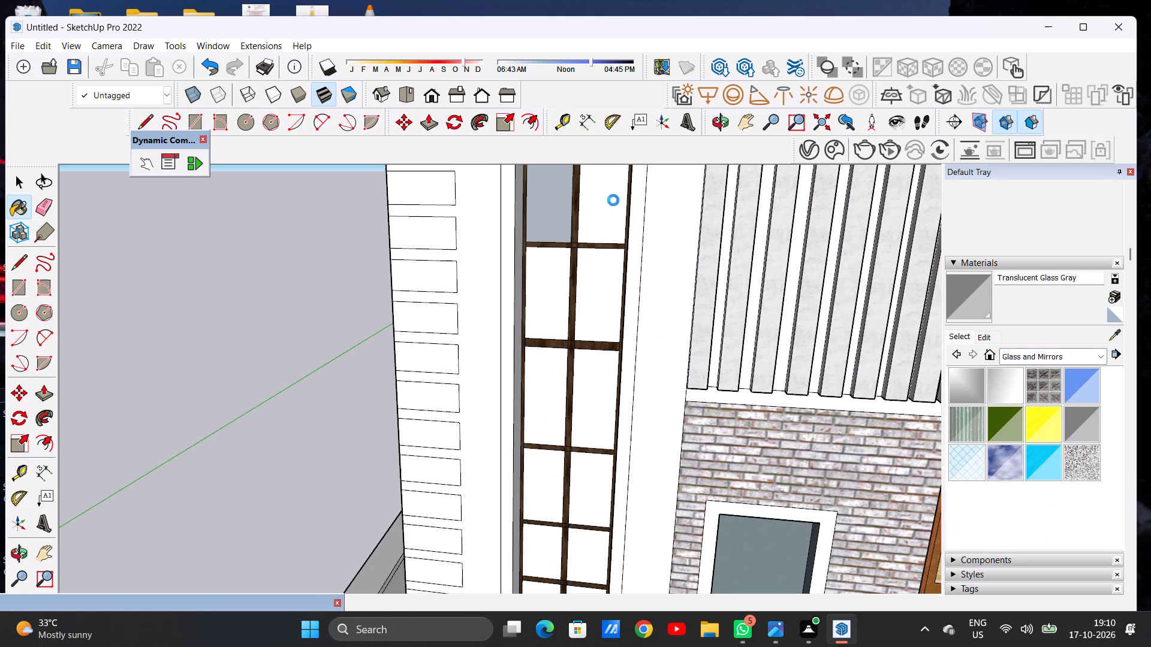
left_click(613, 200)
left_click(602, 291)
left_click(557, 295)
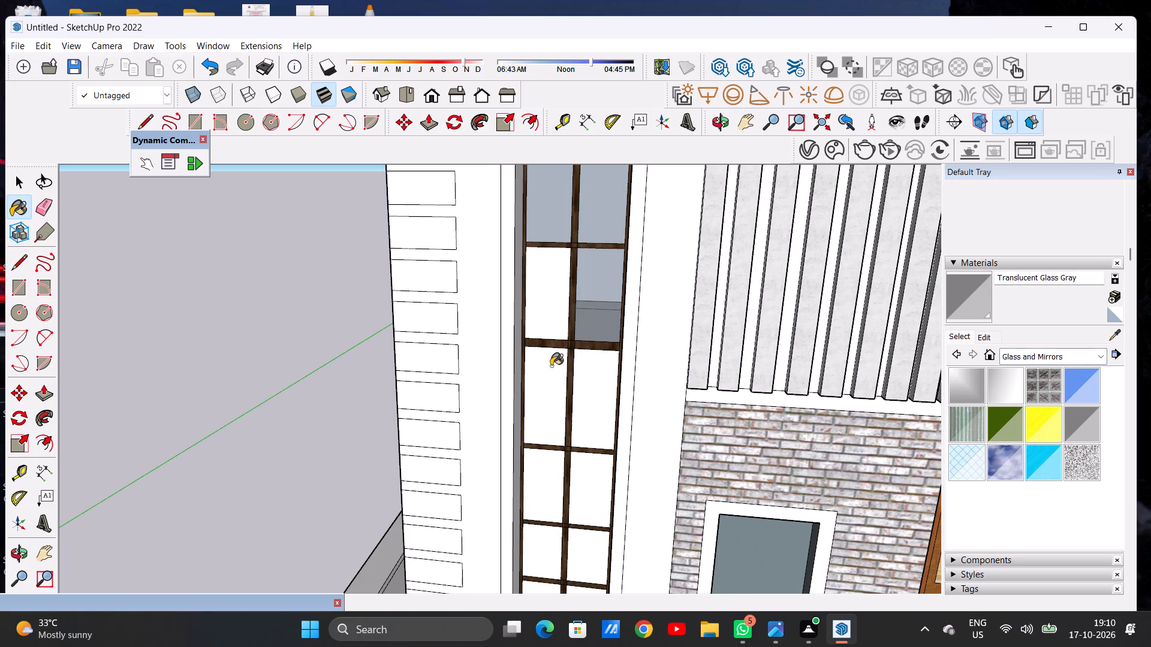
left_click(549, 368)
left_click(582, 368)
Paint the panes in the tall window's remaining four lower rows with Translucent Glass Gray.
scroll(564, 267, "down", 7)
scroll(574, 412, "up", 12)
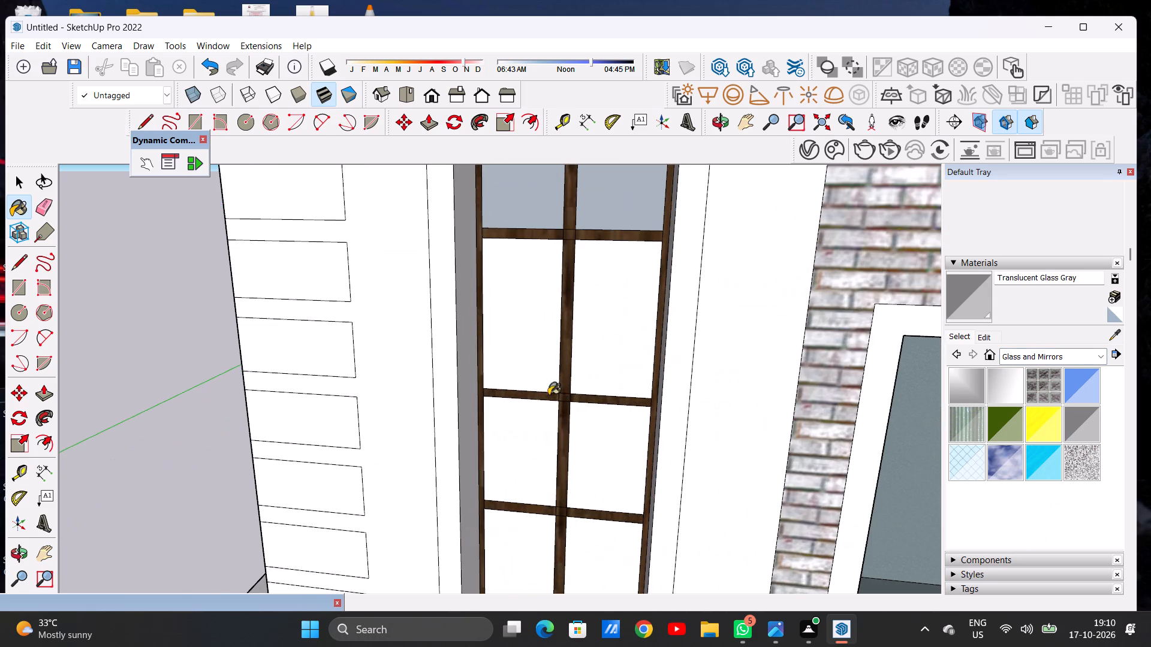
left_click(529, 361)
left_click(604, 342)
left_click(592, 437)
left_click(543, 437)
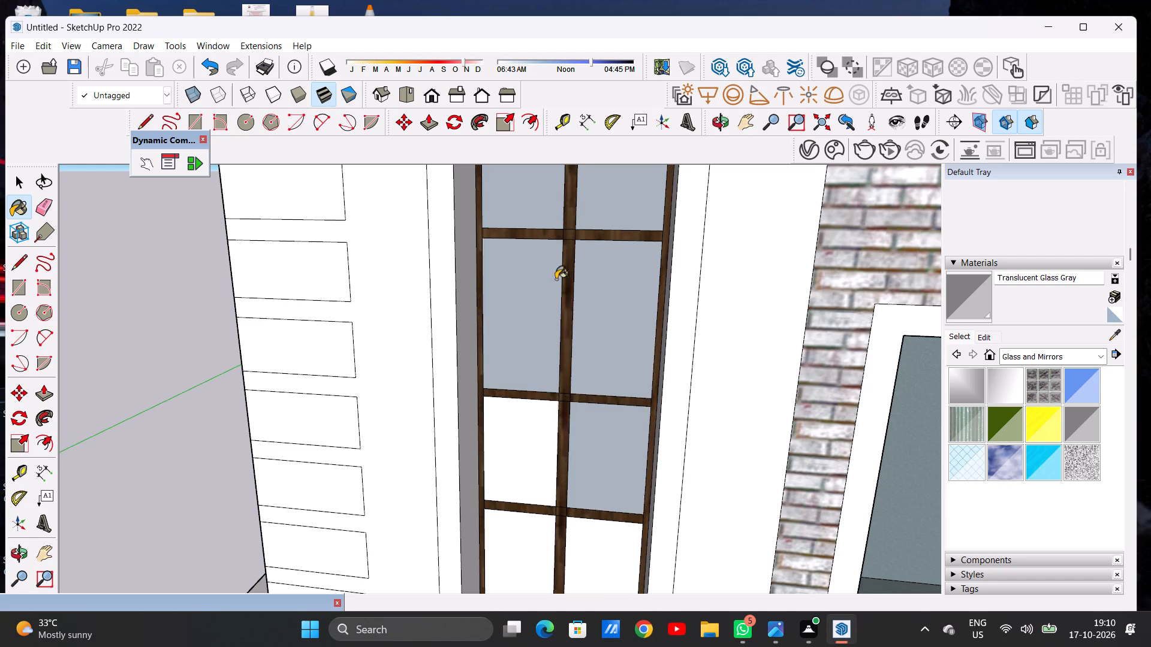
scroll(556, 279, "down", 7)
scroll(559, 494, "up", 10)
scroll(534, 481, "down", 1)
left_click(516, 485)
left_click(608, 494)
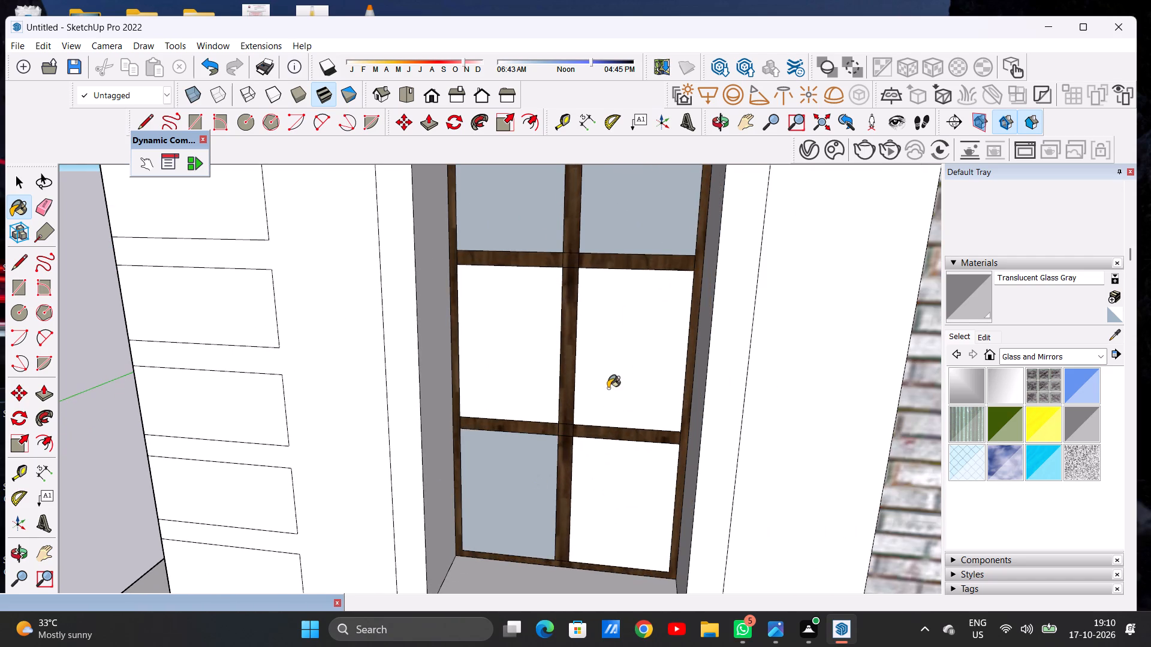
left_click(609, 370)
left_click(531, 367)
Examine the glazed tall window and the front facade up close and from an overall view.
scroll(568, 438, "down", 10)
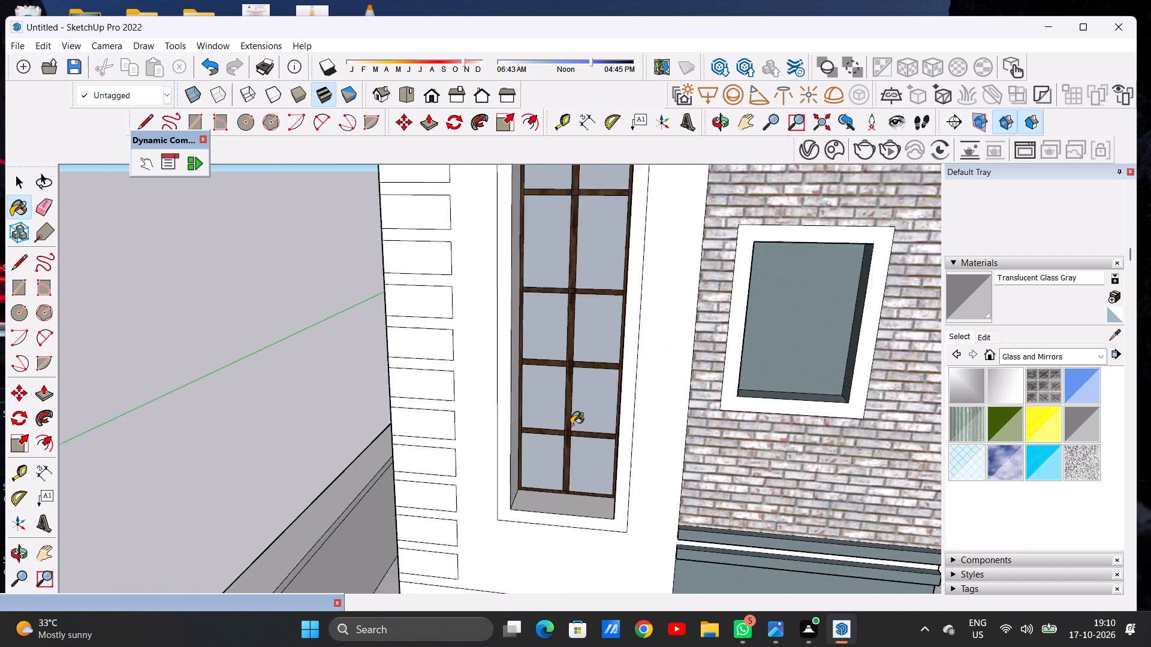
scroll(571, 425, "down", 14)
key("space")
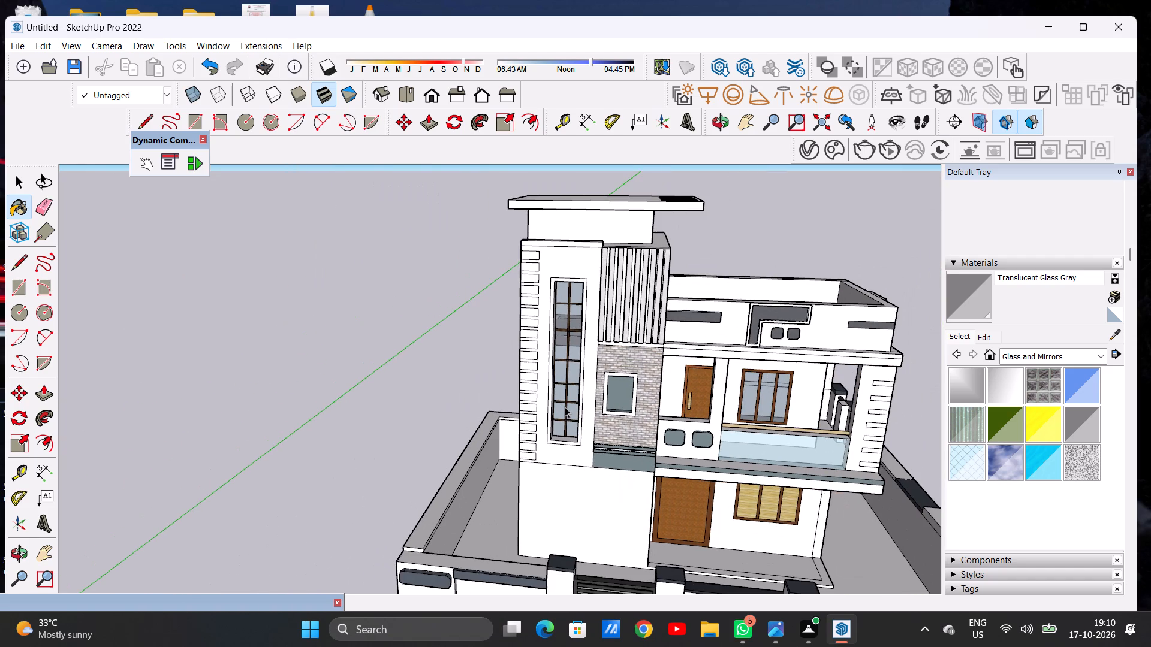
scroll(489, 361, "down", 5)
middle_click_drag(565, 365, 489, 298)
scroll(537, 337, "up", 2)
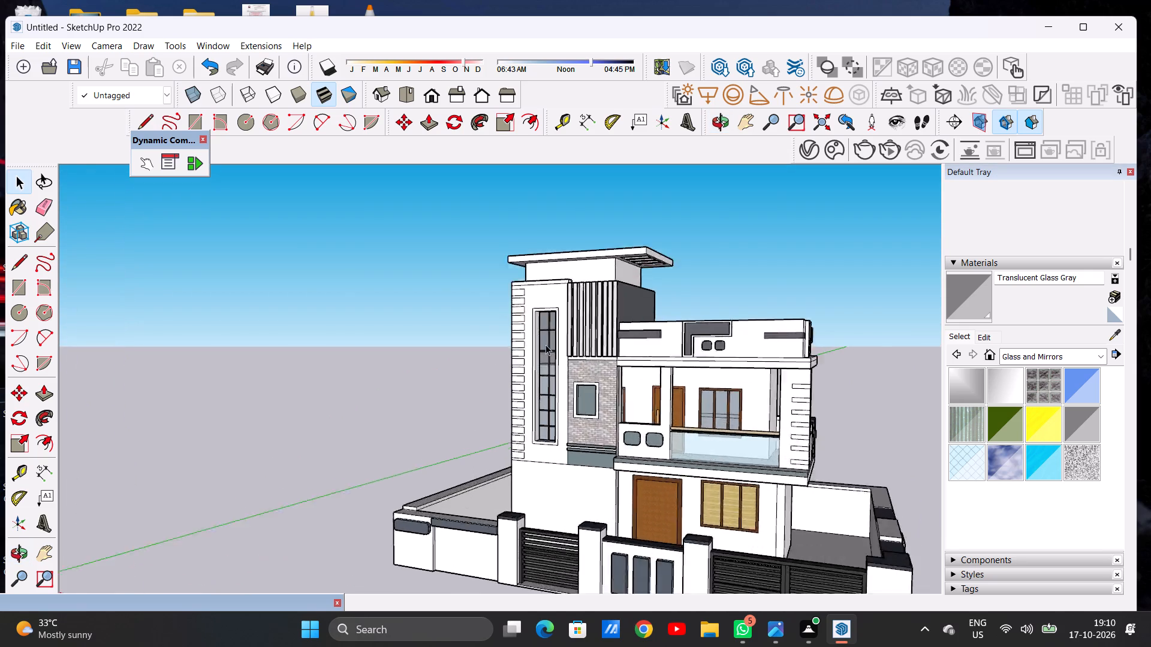
scroll(546, 344, "up", 11)
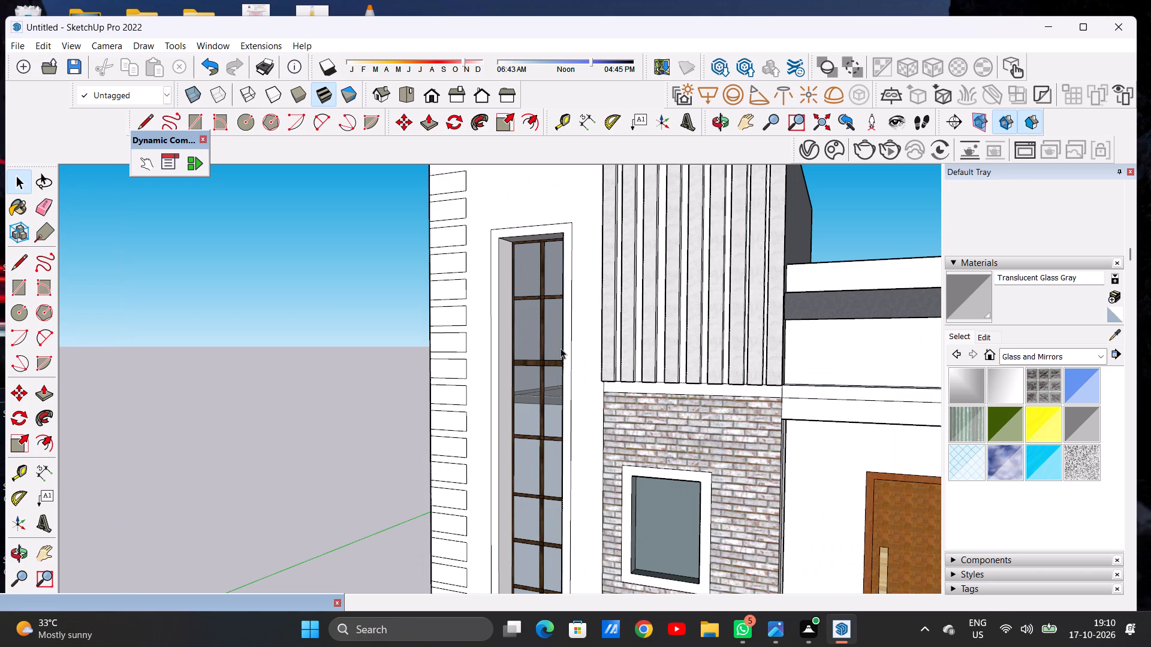
key("space")
scroll(544, 381, "down", 2)
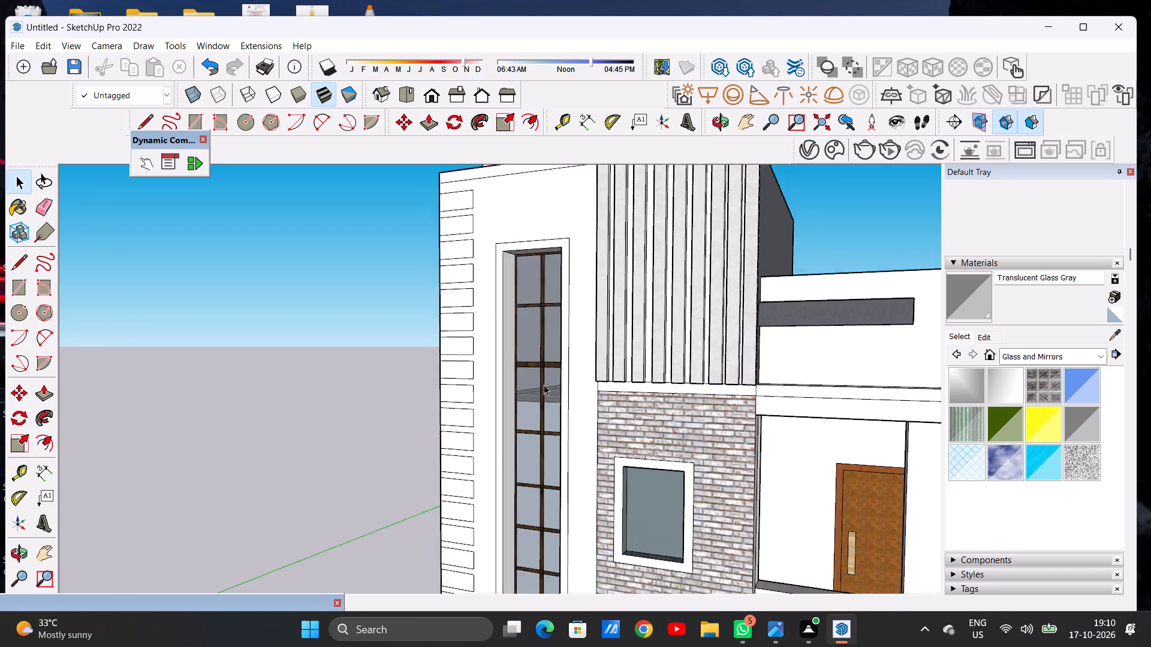
scroll(544, 385, "down", 10)
middle_click_drag(626, 410, 714, 409)
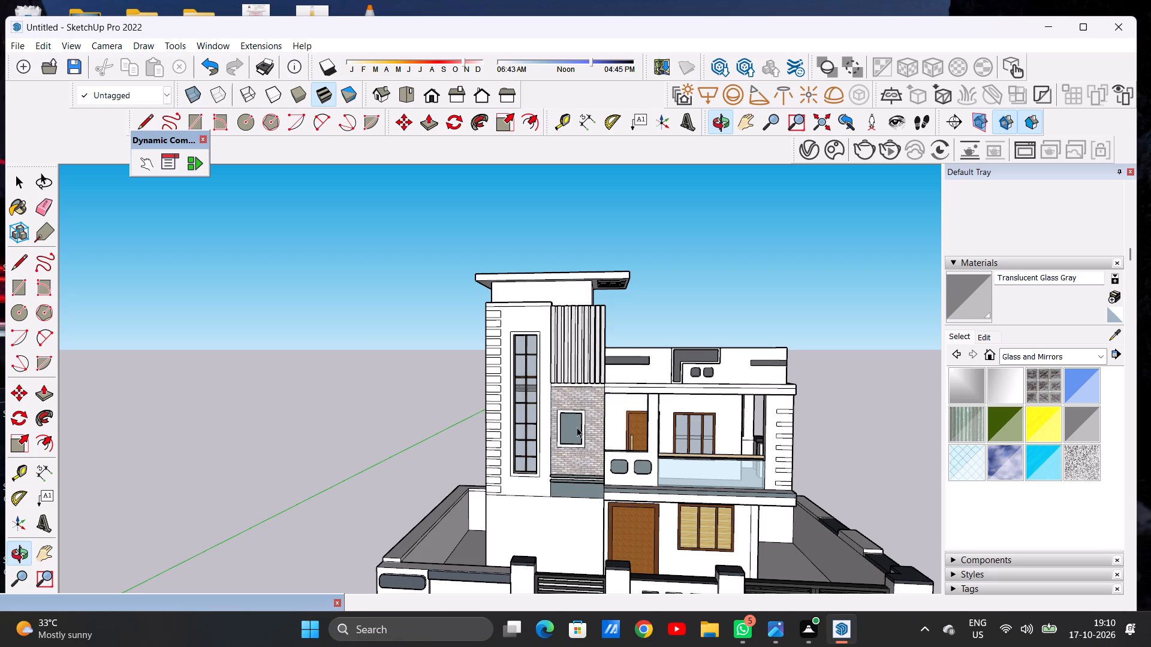
scroll(577, 434, "down", 5)
Paint the topmost rectangular band on the tower's outer edge with Asphalt New from Asphalt and Concrete.
scroll(549, 420, "up", 7)
scroll(501, 313, "up", 9)
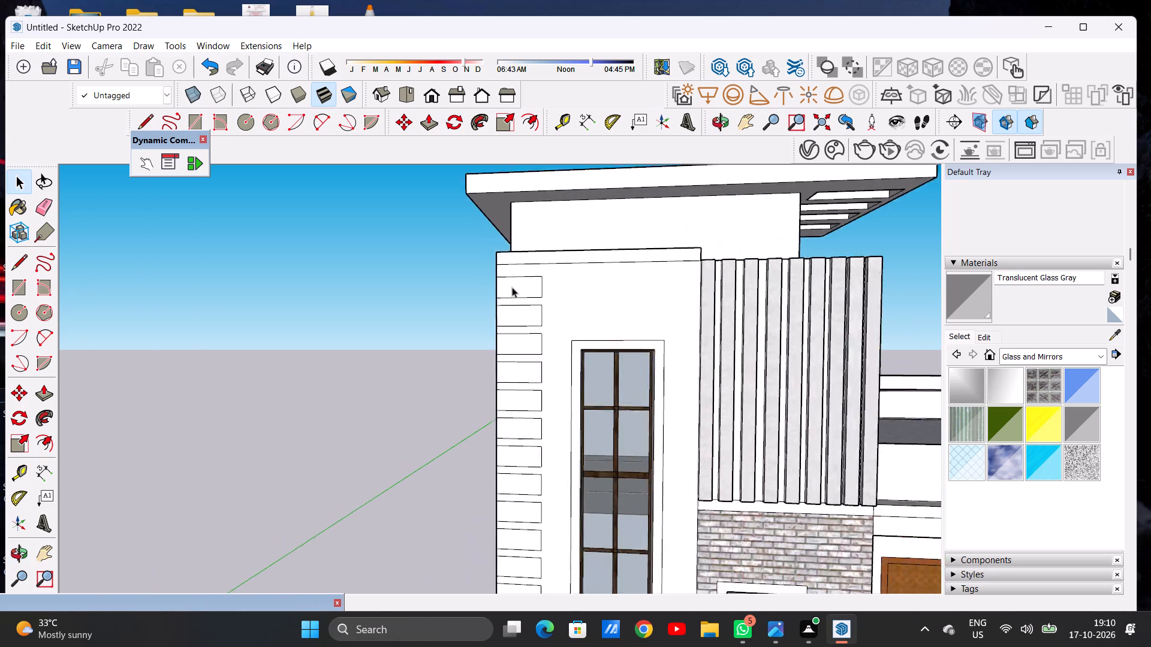
scroll(512, 287, "up", 2)
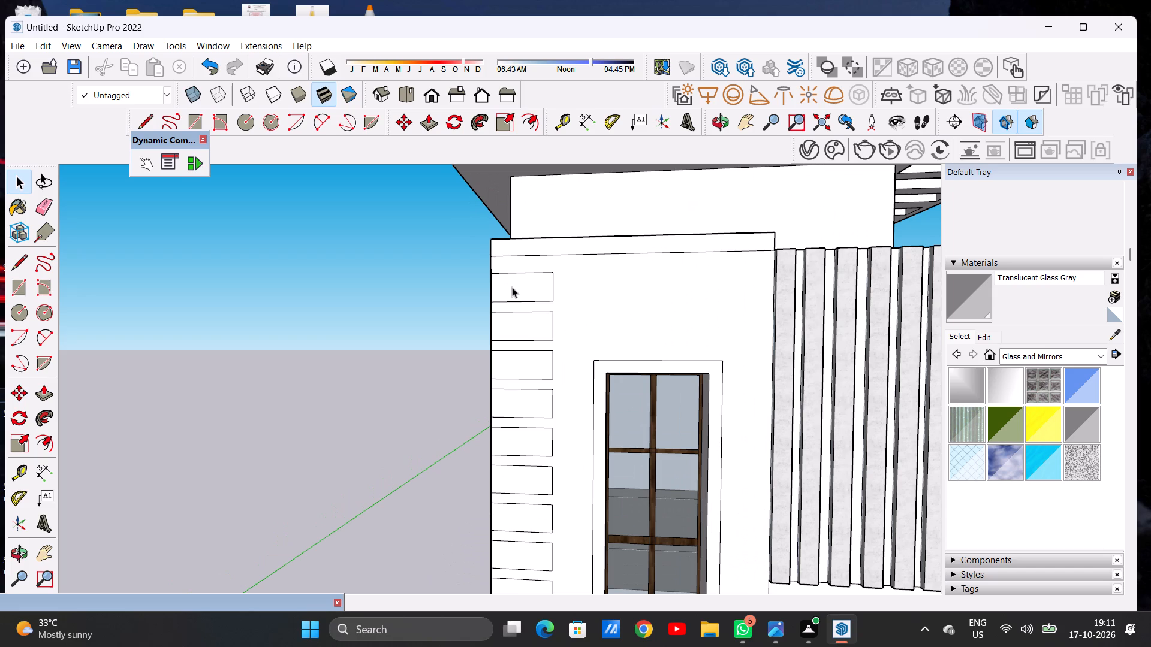
left_click(1011, 354)
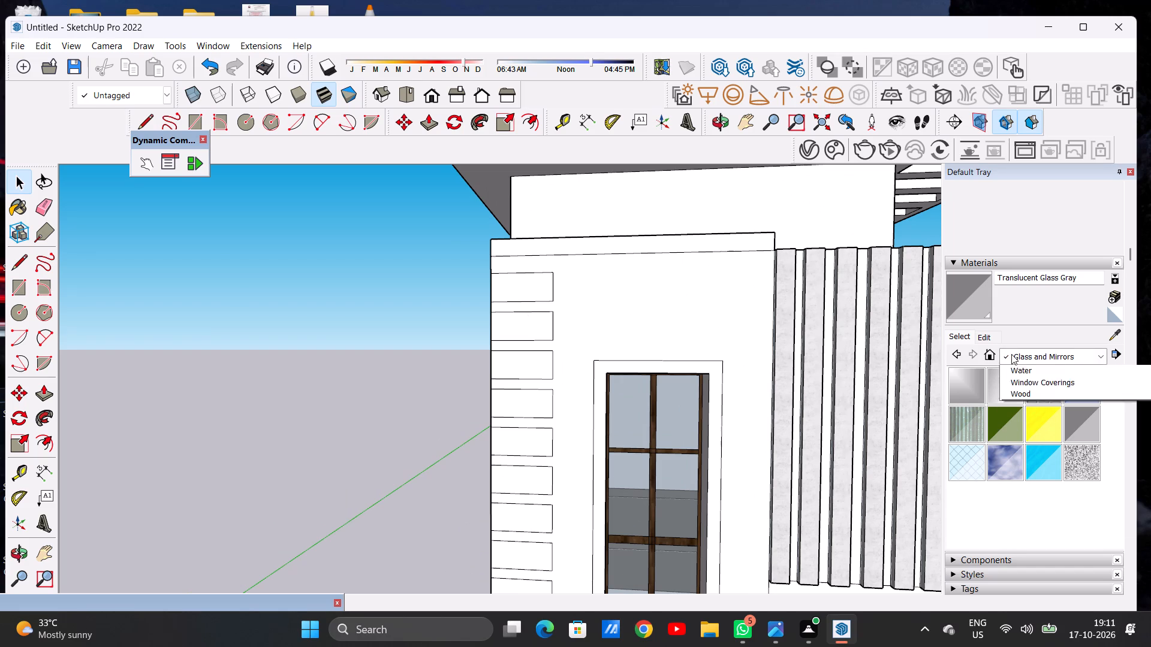
left_click(1035, 506)
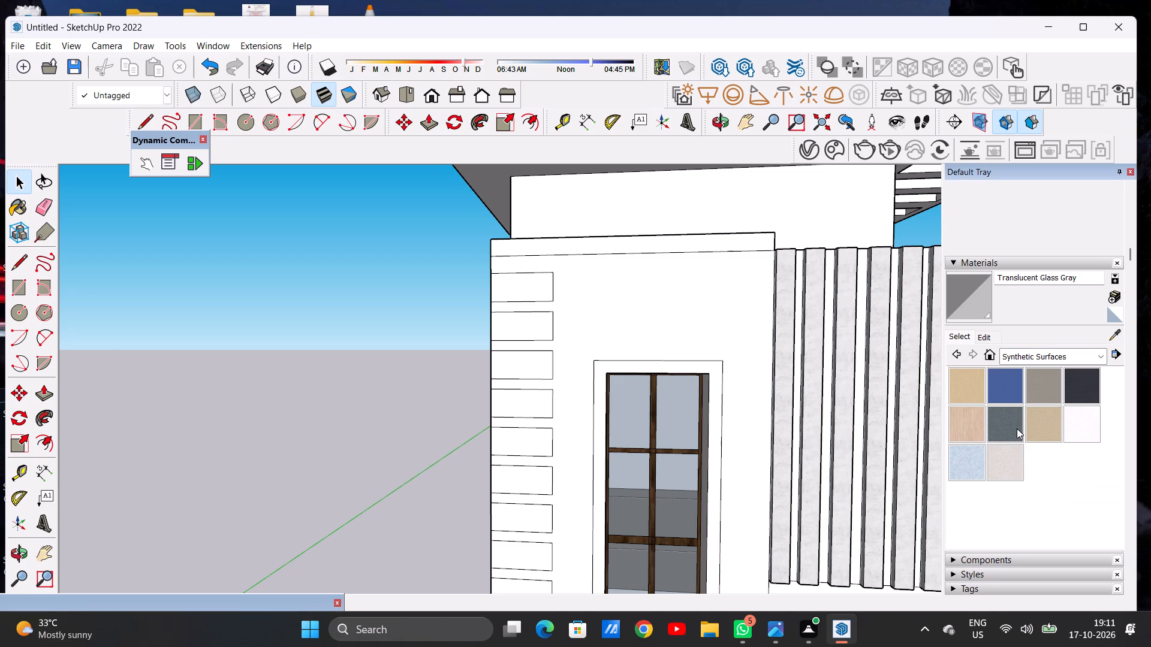
left_click(1006, 430)
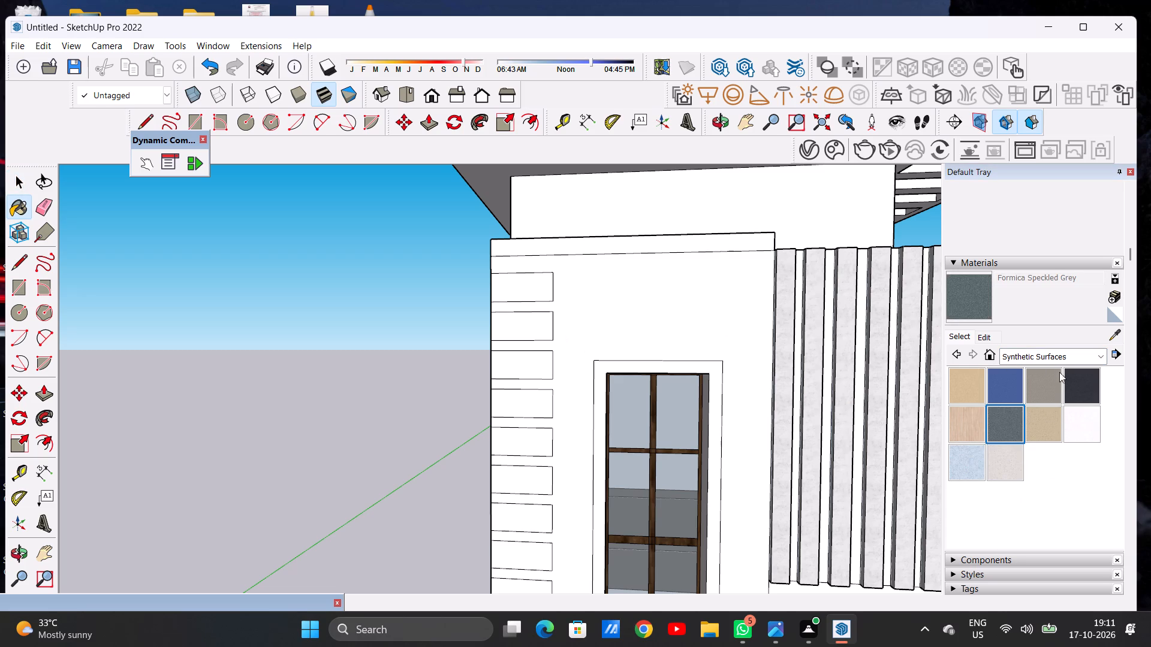
left_click(1023, 354)
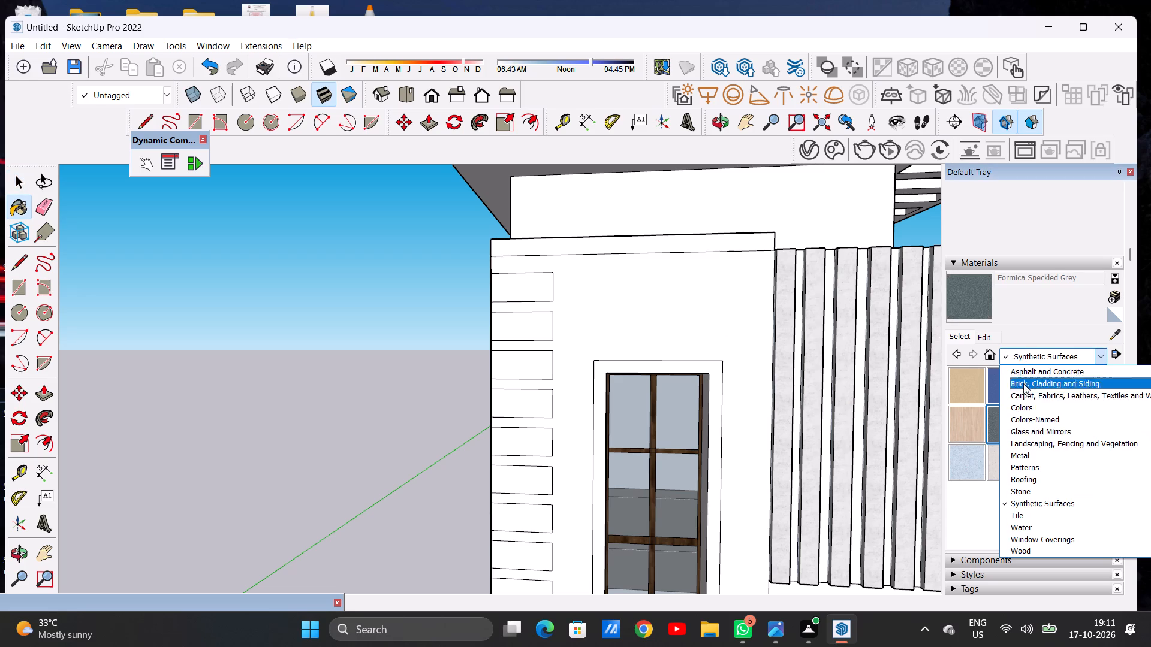
left_click(1041, 373)
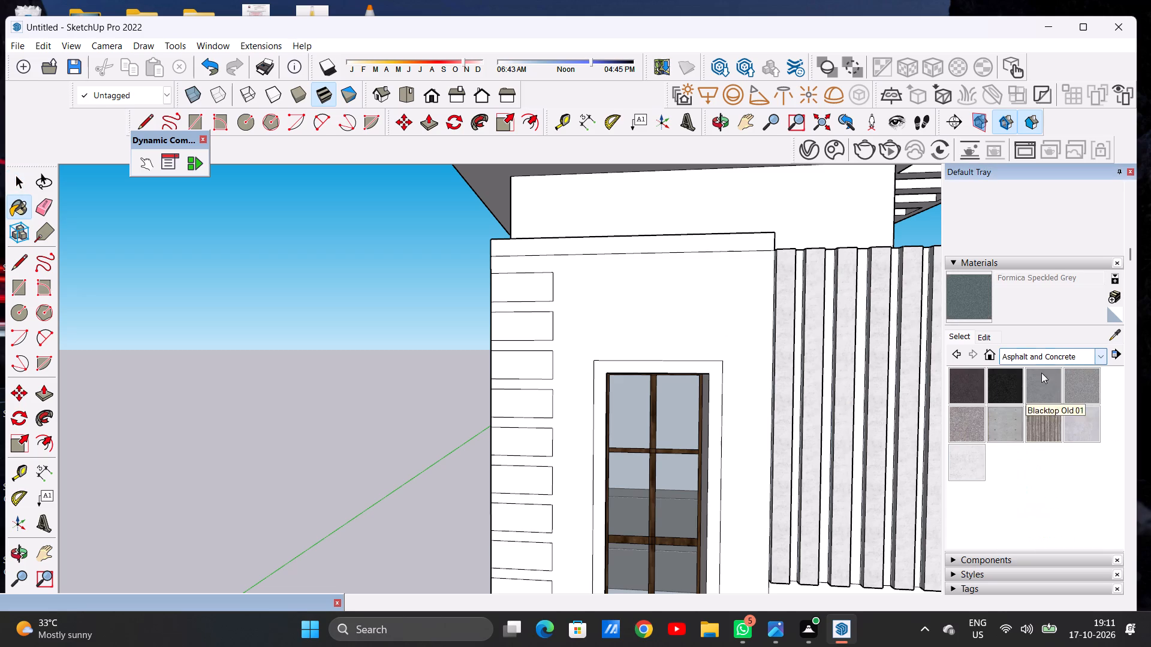
left_click(966, 389)
scroll(568, 281, "up", 4)
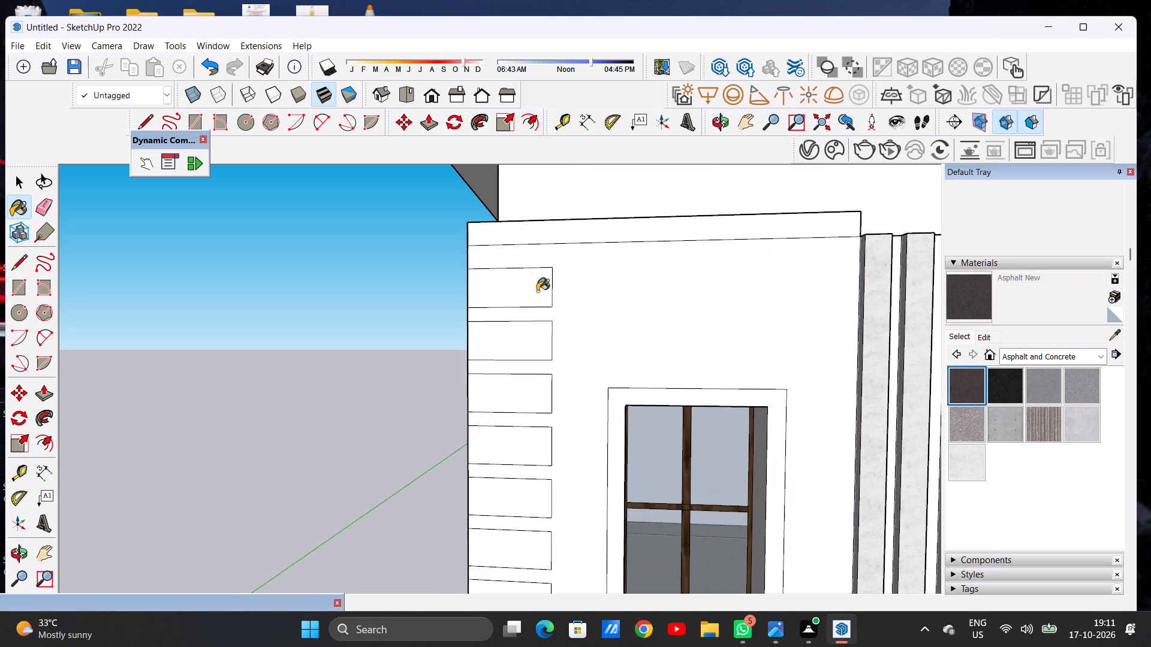
left_click(535, 289)
Lighten the colour of the Asphalt New material used on the tower's topmost edge band.
scroll(511, 310, "up", 7)
scroll(567, 312, "down", 2)
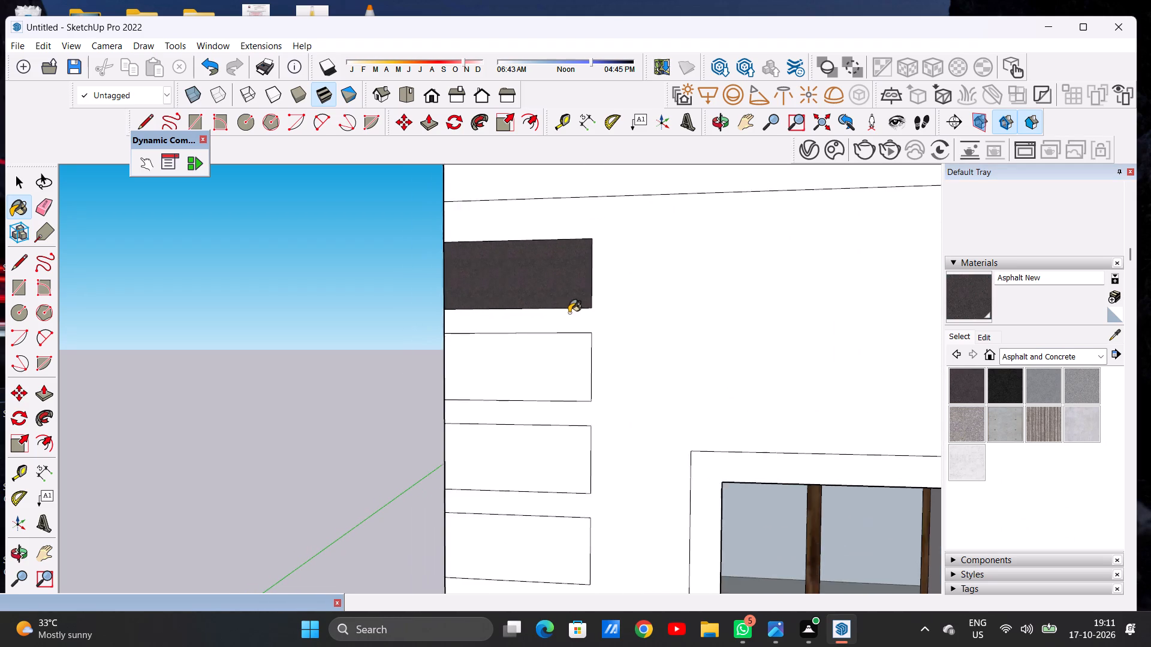
scroll(569, 313, "down", 19)
scroll(552, 307, "up", 7)
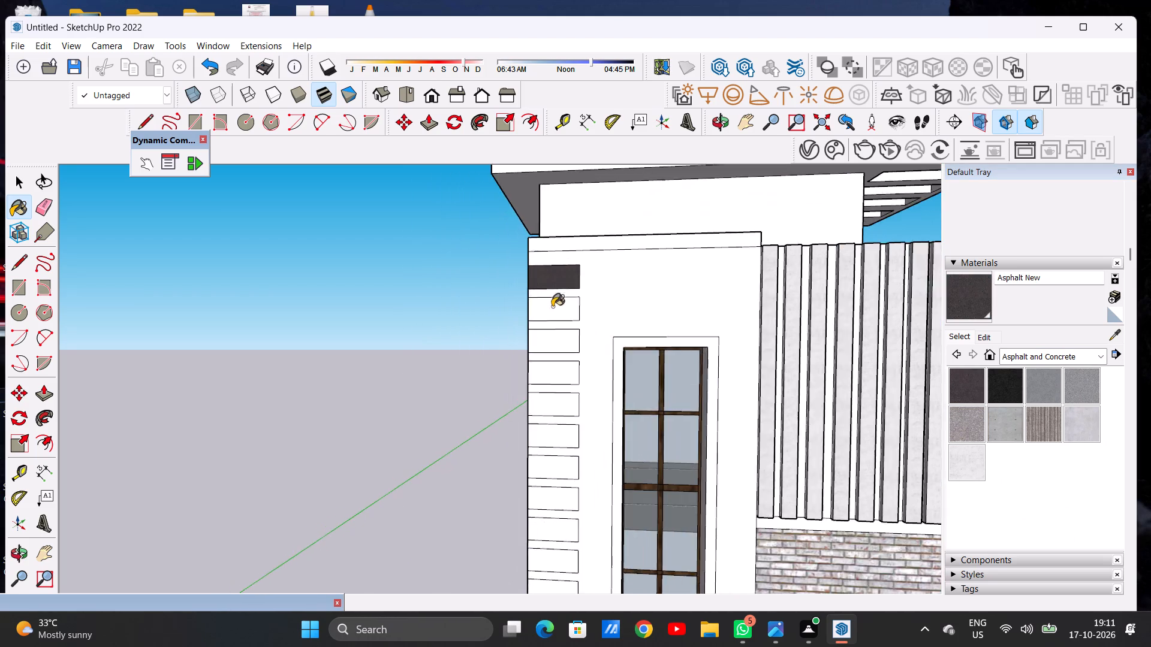
scroll(552, 307, "up", 14)
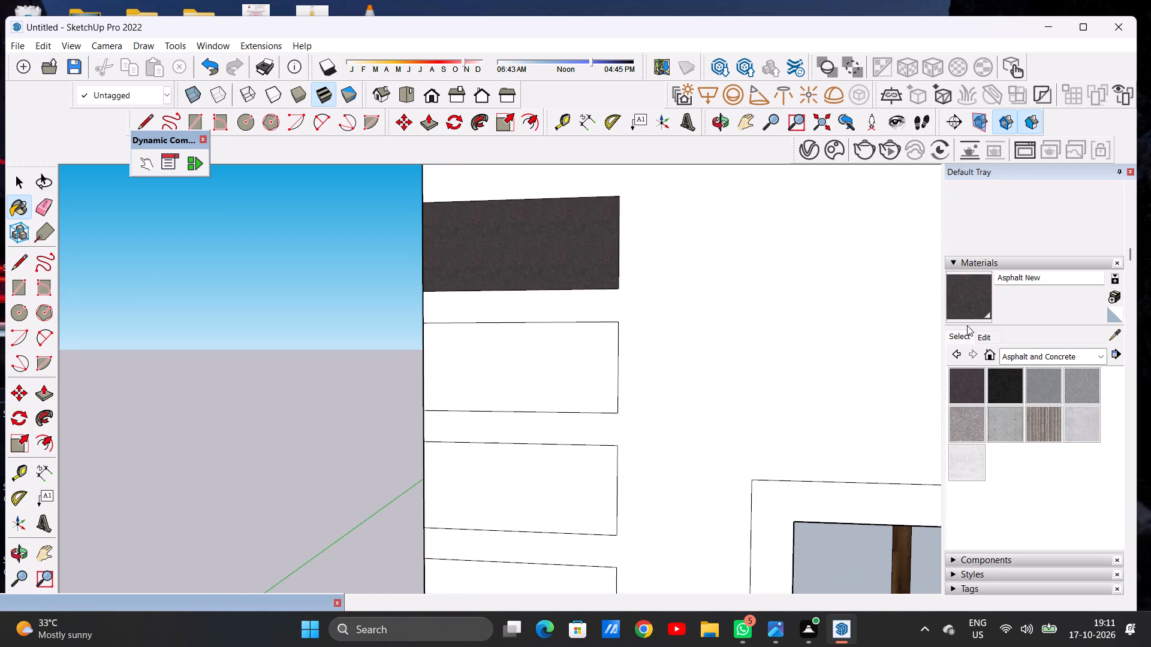
left_click(987, 336)
left_click(1021, 419)
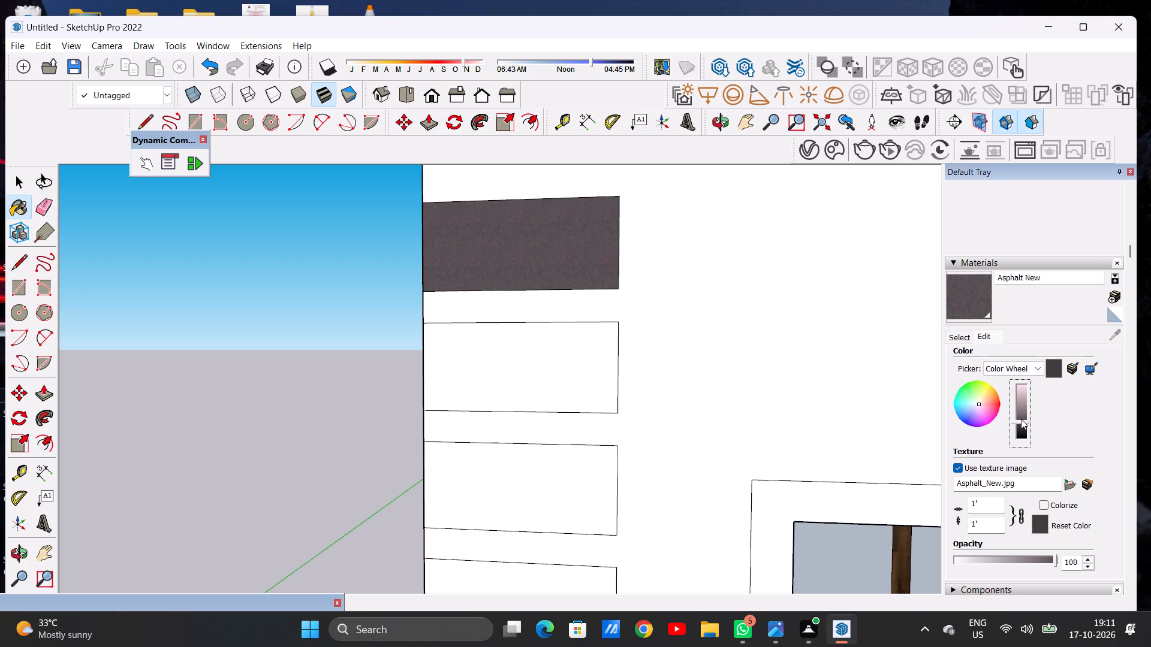
Paint the upper rectangular bands below the topmost one on the tower's outer edge with Asphalt New, leaving the surrounding wall unpainted.
left_click(583, 366)
left_click(558, 476)
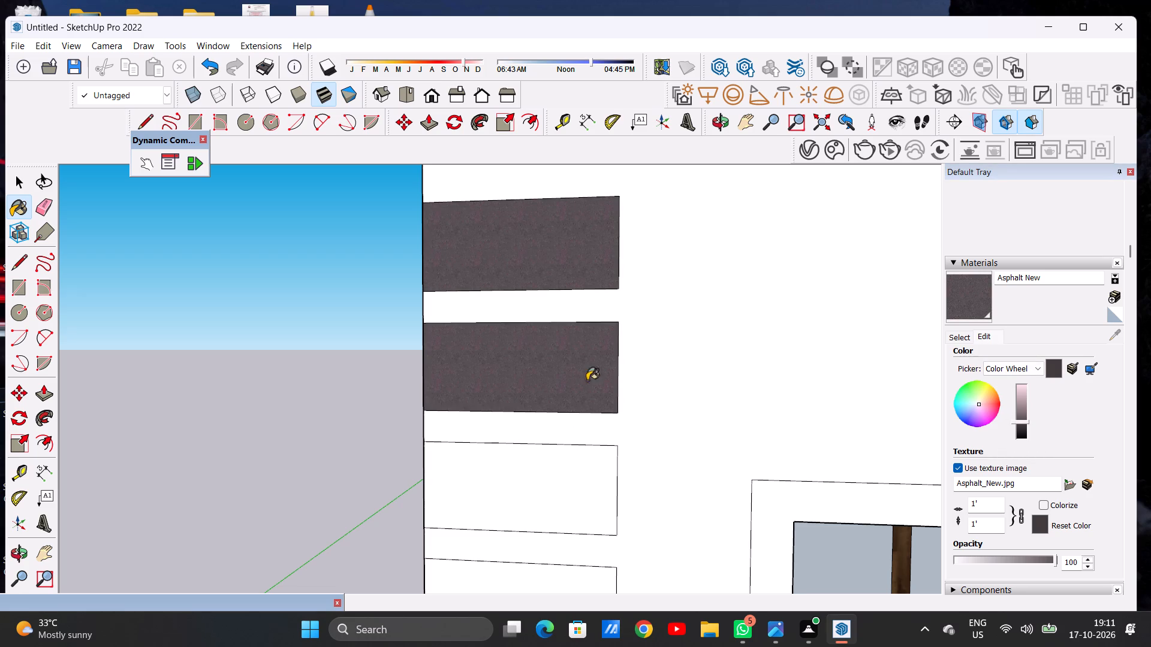
scroll(586, 350, "down", 16)
scroll(572, 404, "up", 12)
left_click(582, 376)
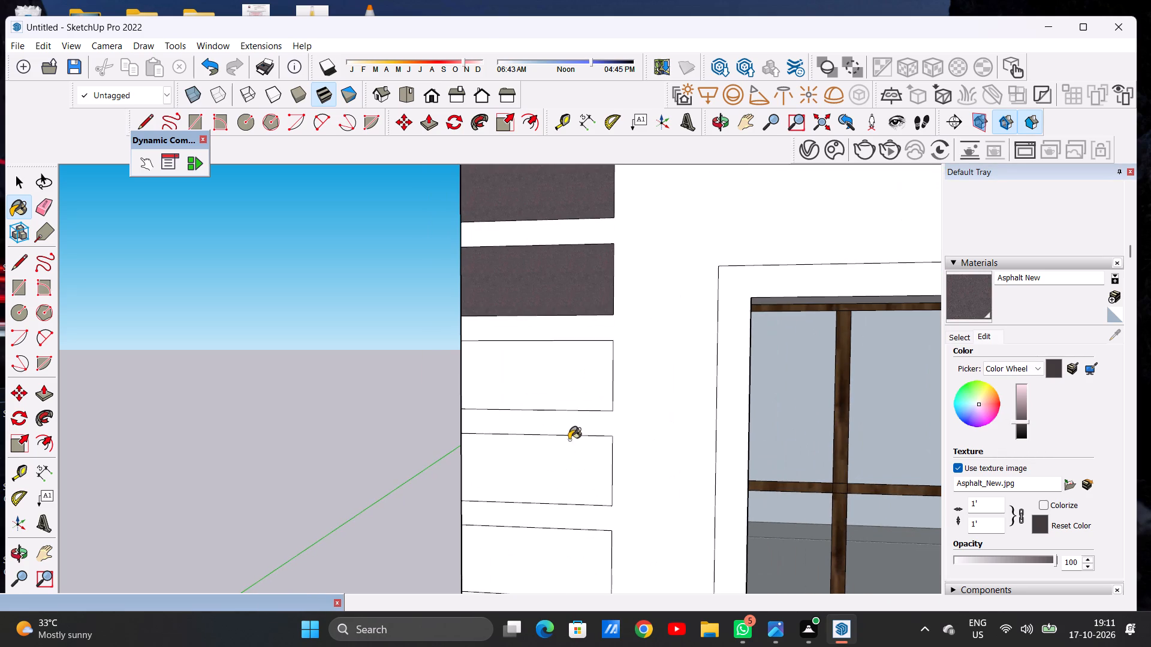
left_click(564, 456)
scroll(581, 261, "down", 10)
scroll(579, 484, "up", 8)
left_click(583, 329)
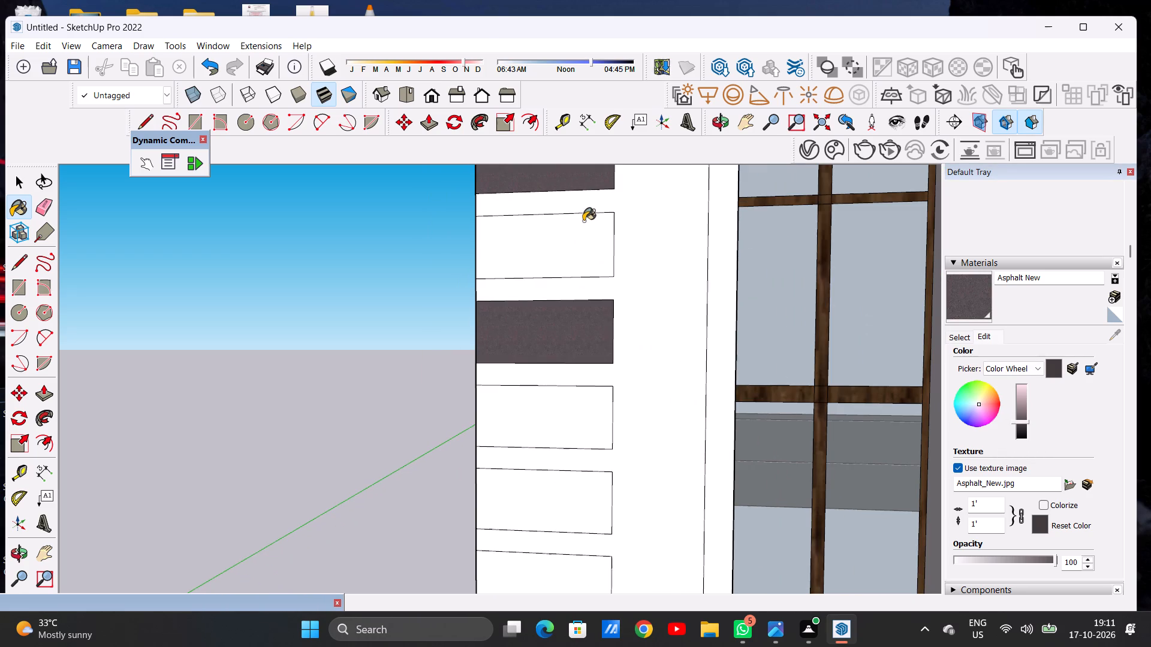
left_click(583, 210)
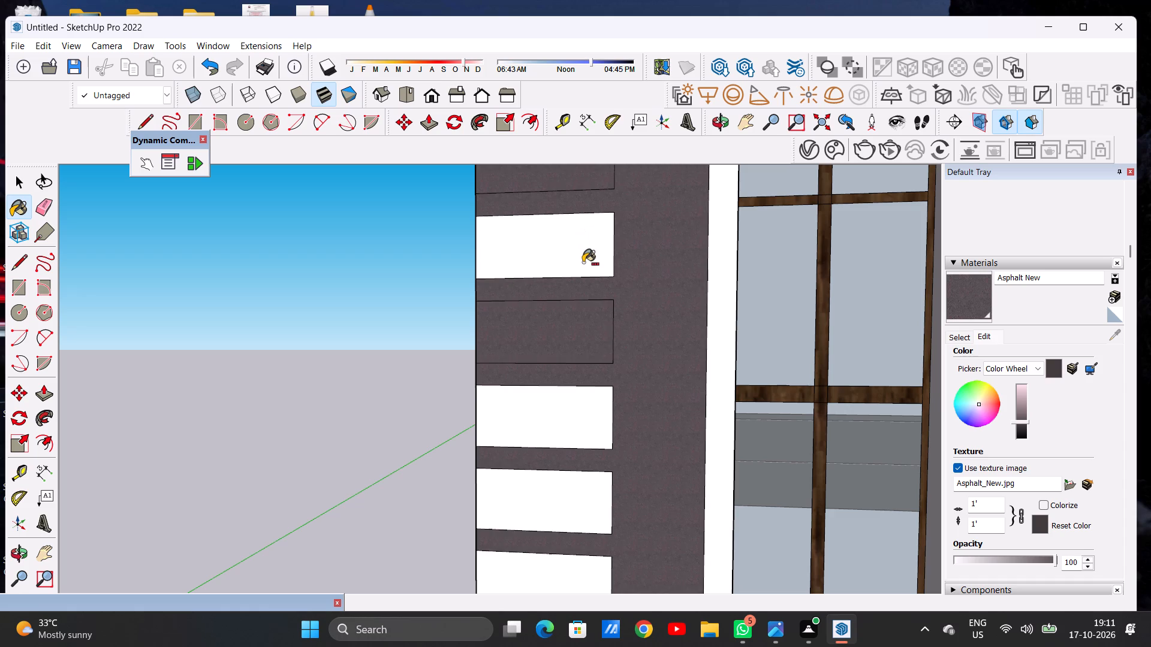
key("ctrl+z")
left_click(587, 256)
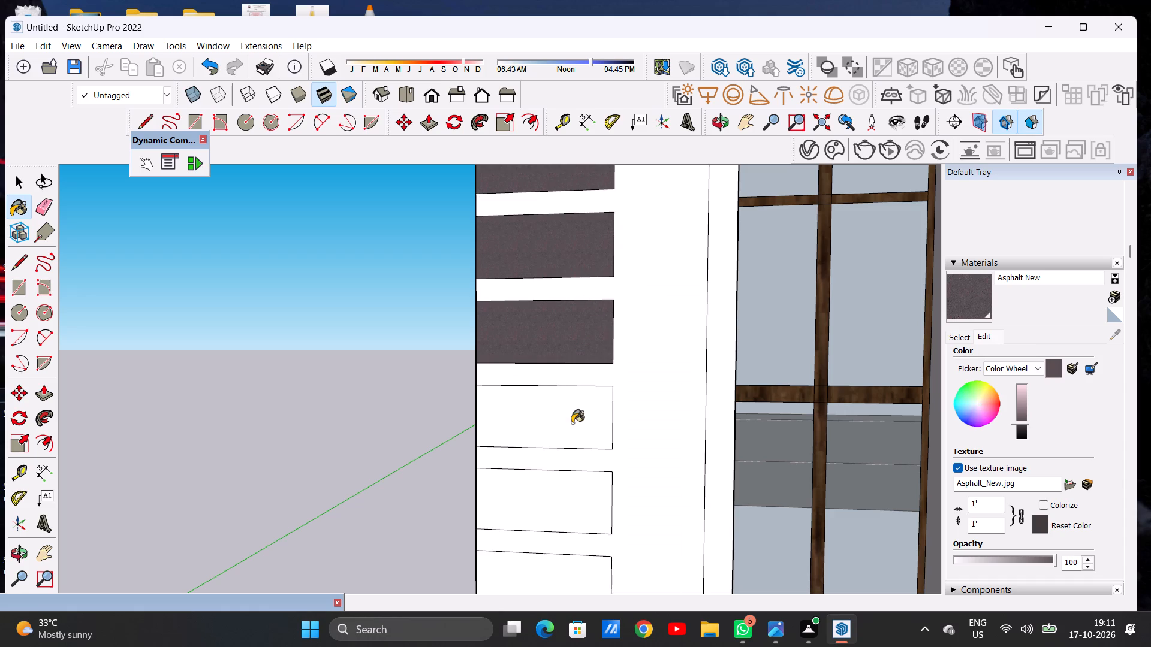
left_click(572, 423)
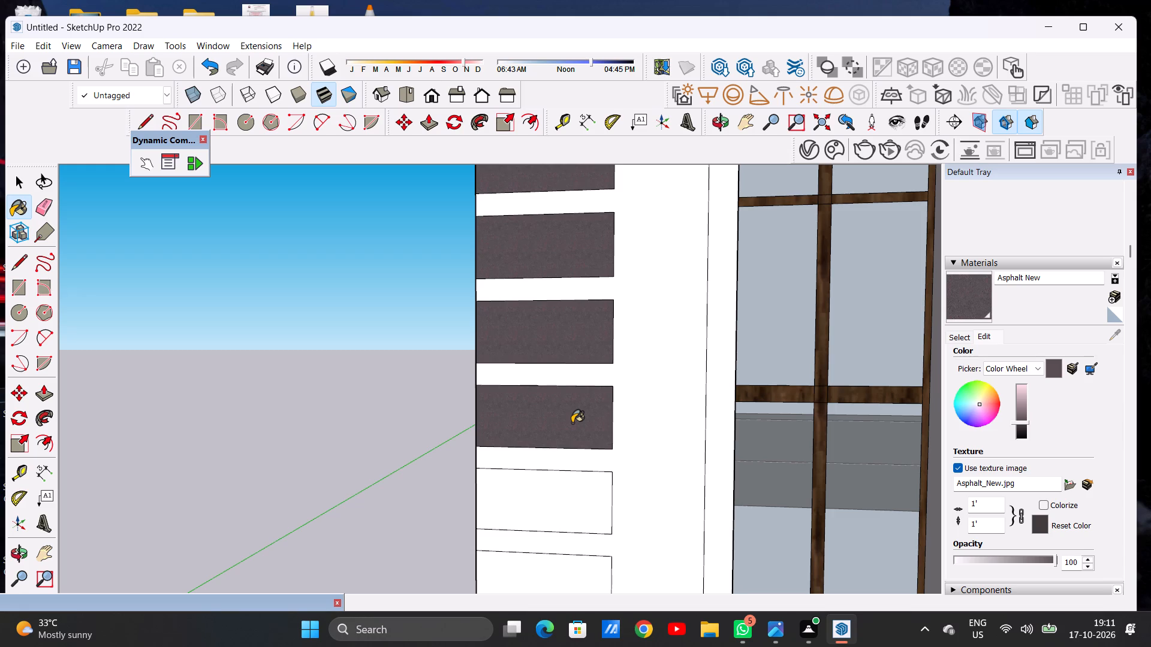
Continue Asphalt New down the tower's outer edge, painting the successive lower rectangular bands beside the tall gridded window.
scroll(564, 357, "down", 7)
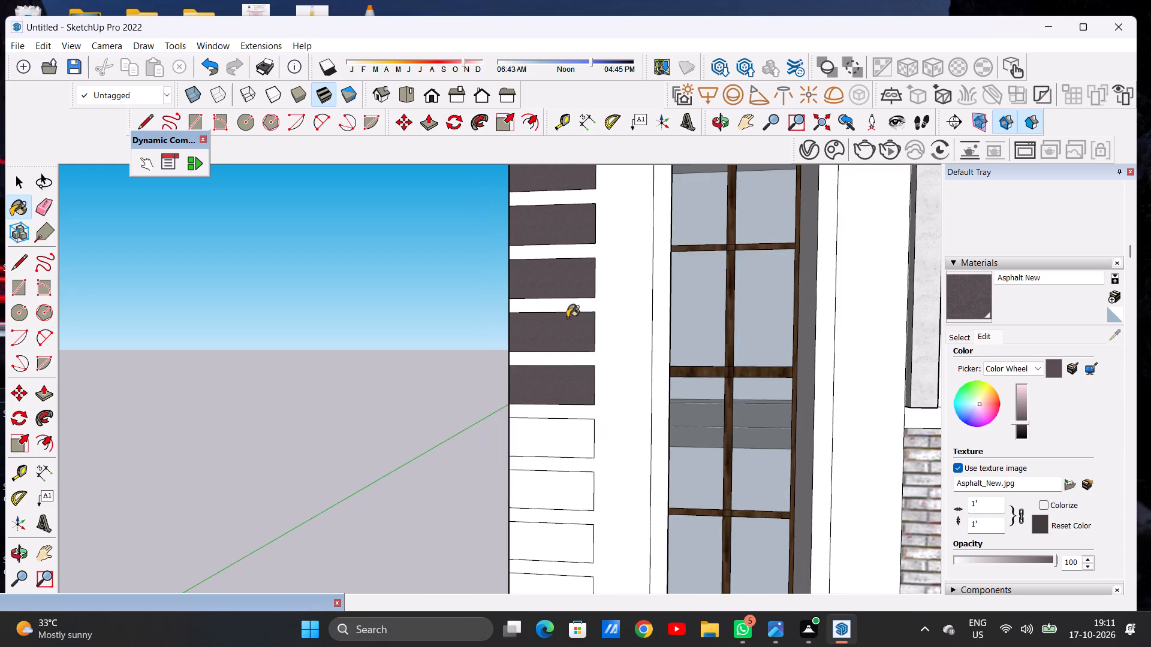
scroll(586, 488, "up", 5)
left_click(553, 445)
left_click(540, 386)
scroll(545, 372, "down", 7)
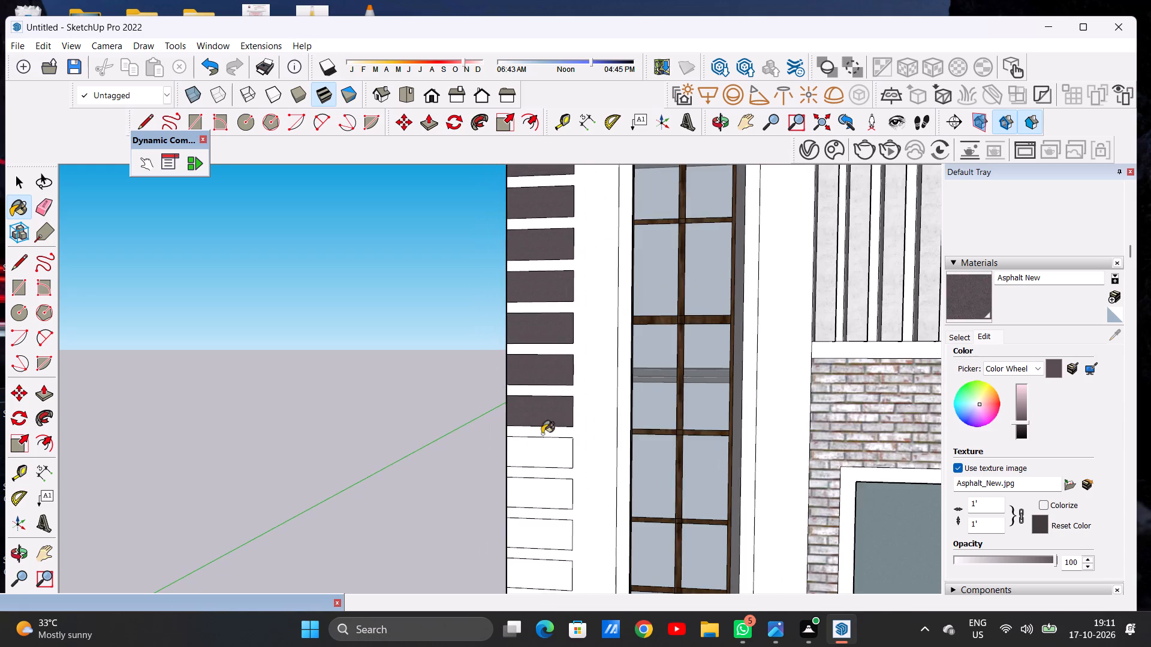
scroll(529, 512, "up", 6)
left_click(547, 452)
left_click(549, 413)
left_click(552, 402)
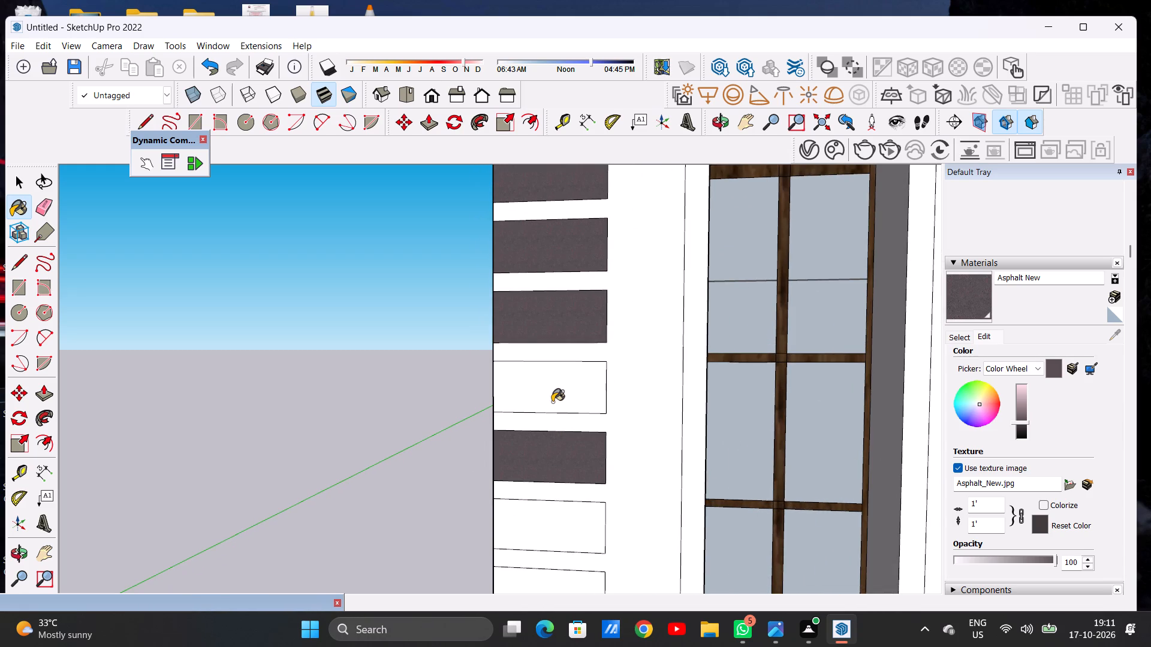
scroll(559, 358, "down", 8)
scroll(561, 478, "up", 7)
left_click(568, 466)
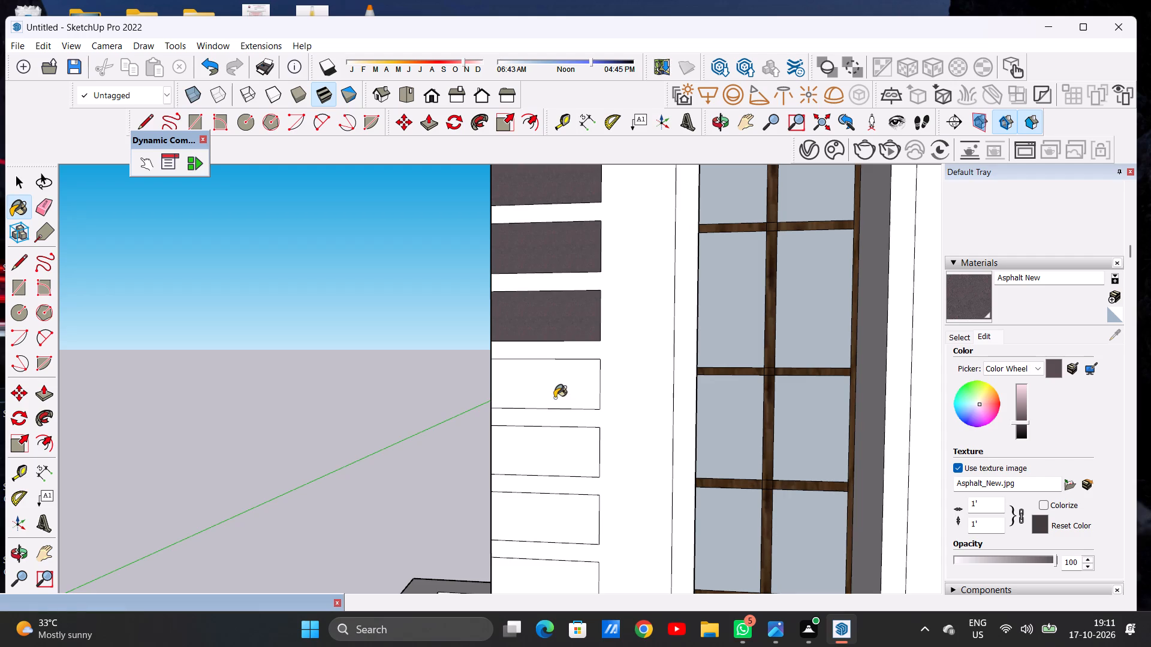
left_click(555, 398)
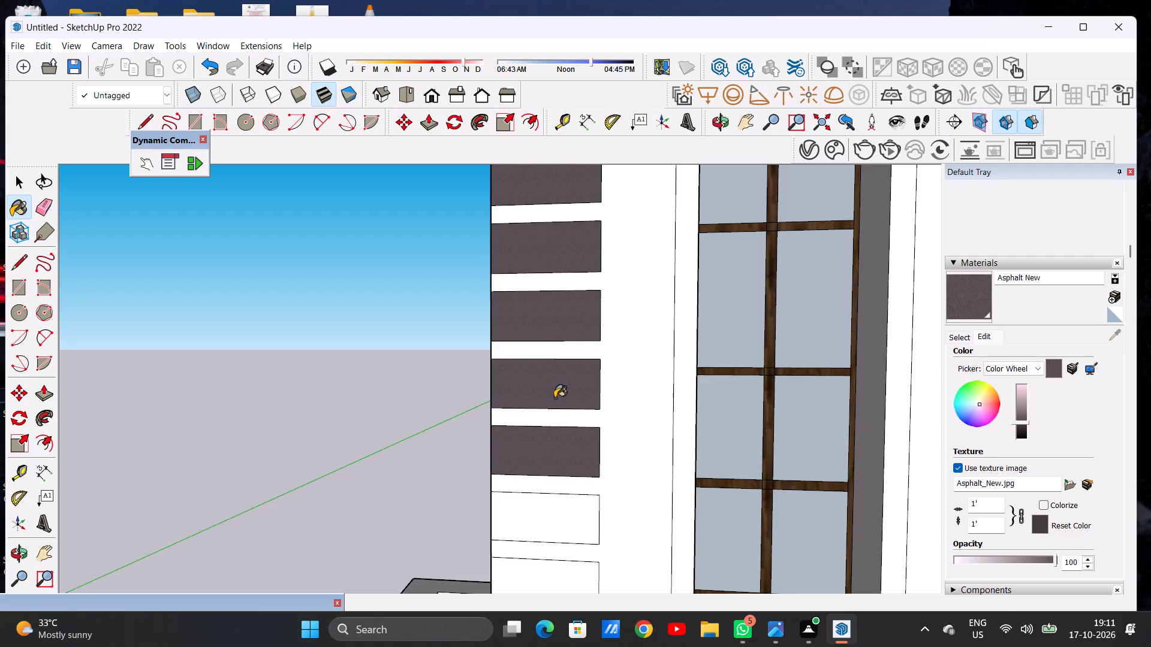
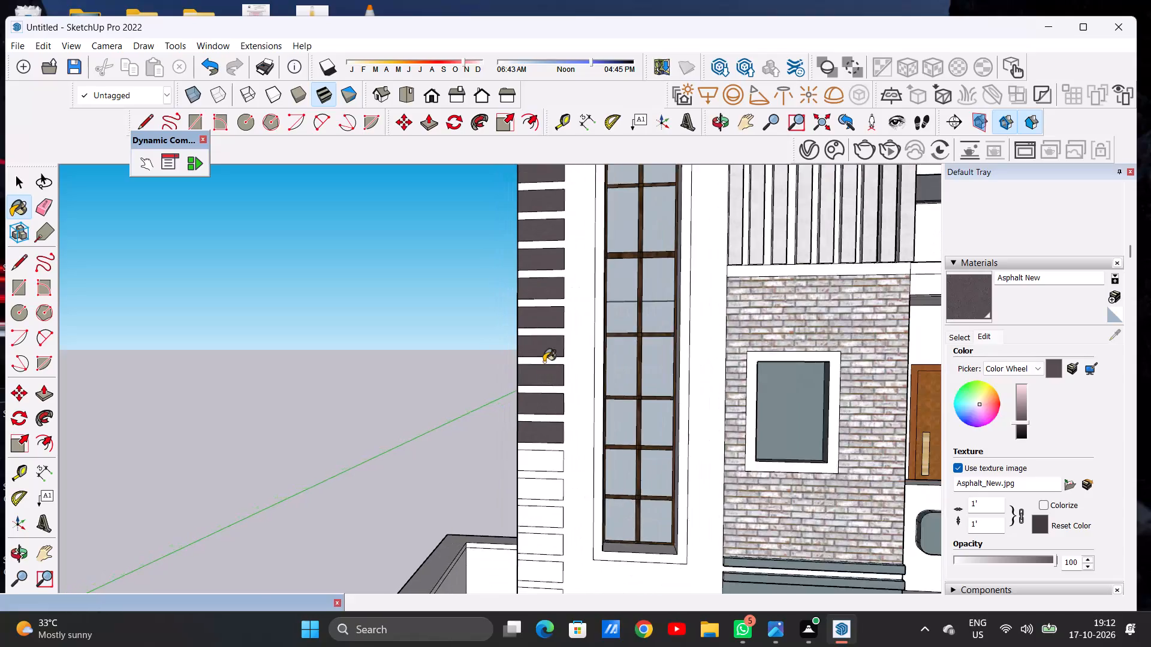
Paint the remaining unpainted lower rectangular bands on the tower's outer edge with Asphalt New.
scroll(544, 505, "up", 9)
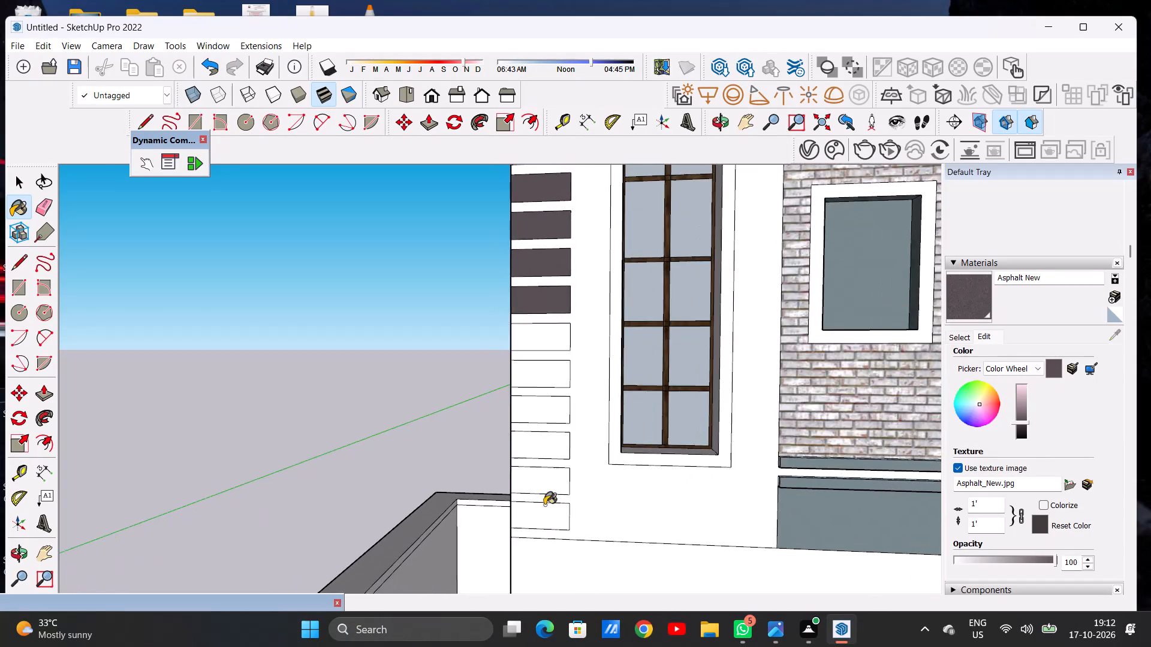
scroll(544, 505, "up", 4)
left_click(544, 514)
left_click(540, 459)
left_click(530, 400)
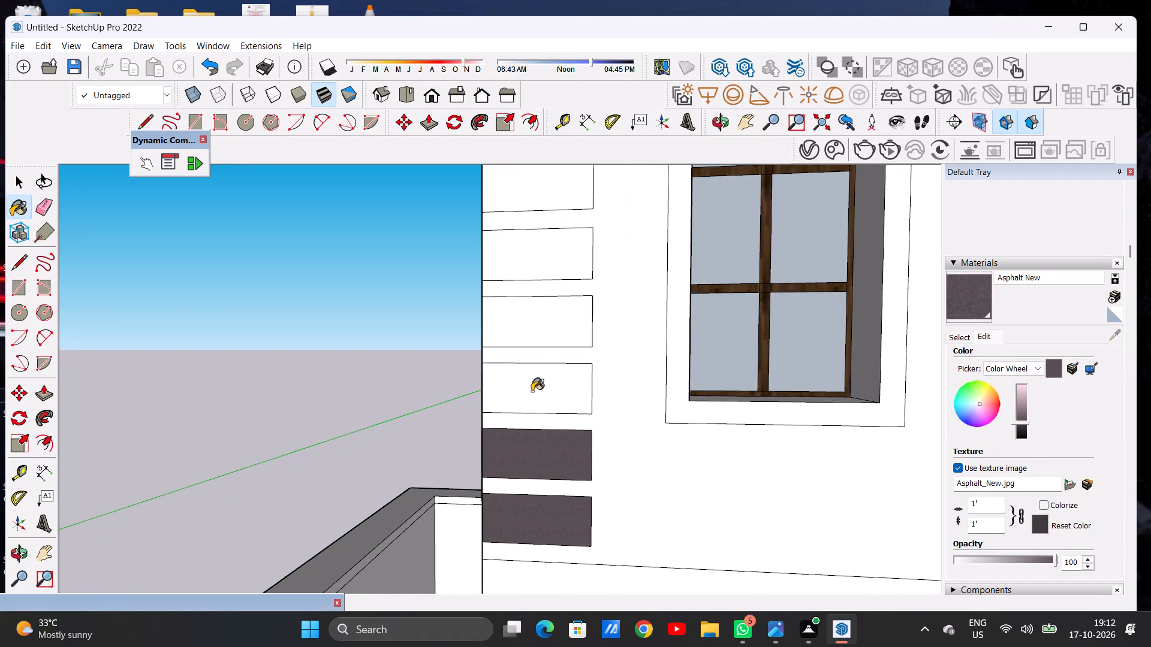
left_click(539, 329)
left_click(538, 260)
scroll(492, 352, "down", 11)
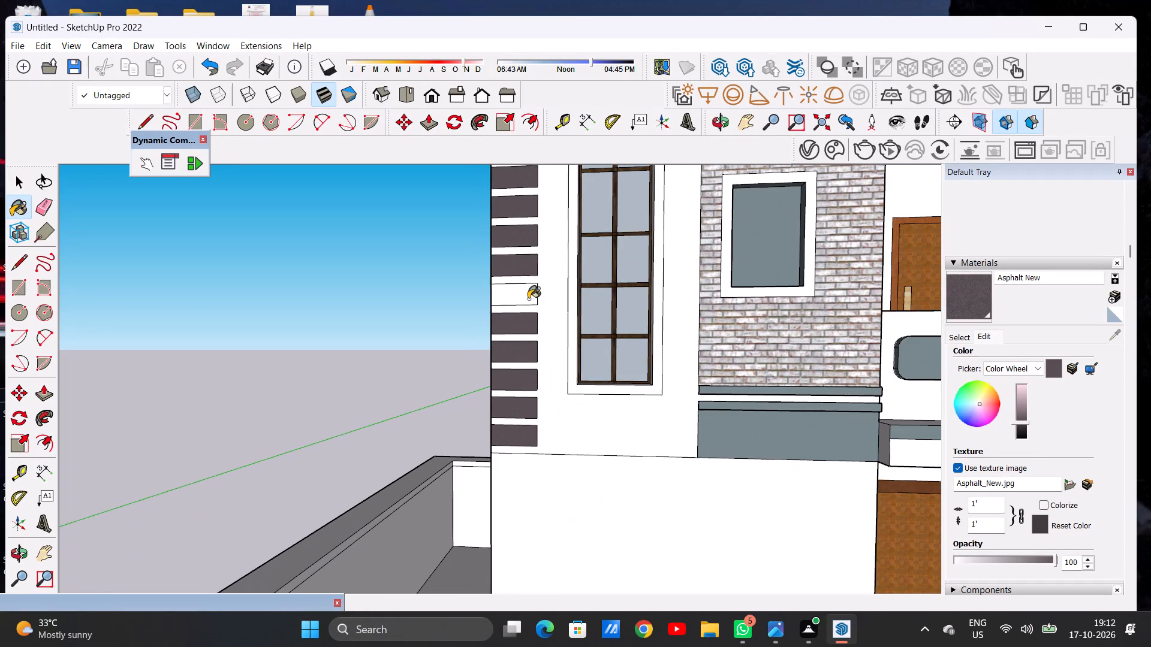
scroll(528, 299, "up", 2)
scroll(528, 299, "down", 1)
scroll(528, 299, "up", 9)
left_click(511, 306)
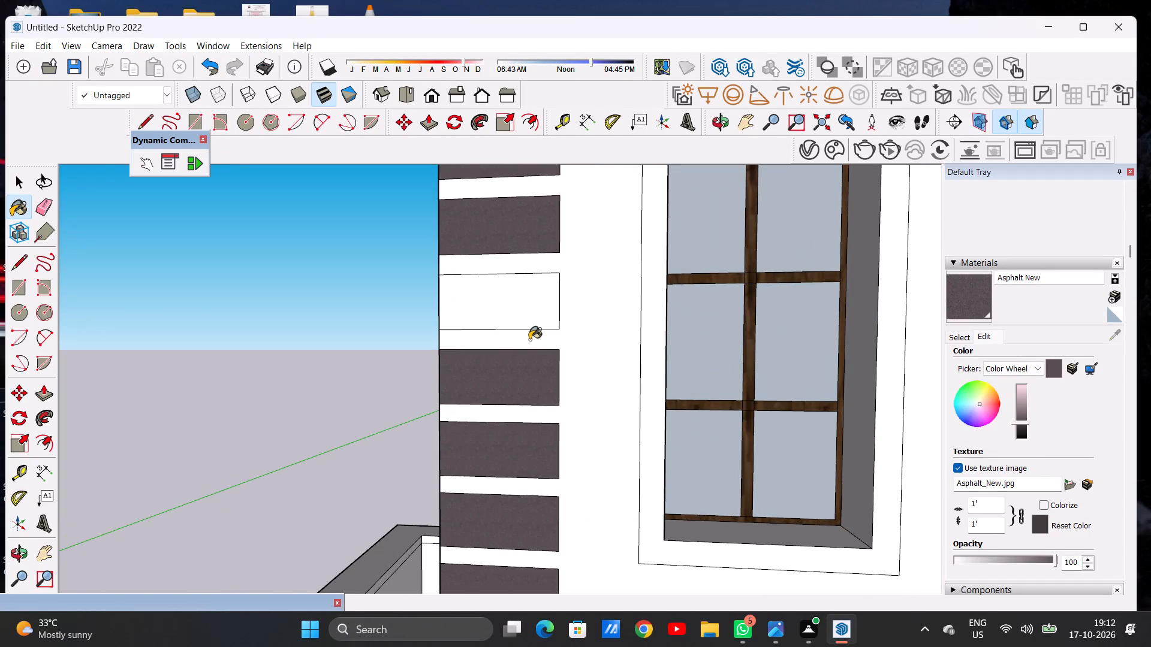
key("space")
Examine the painted edge bands and the overall front elevation of the house from several angles.
scroll(500, 443, "down", 11)
scroll(466, 435, "down", 11)
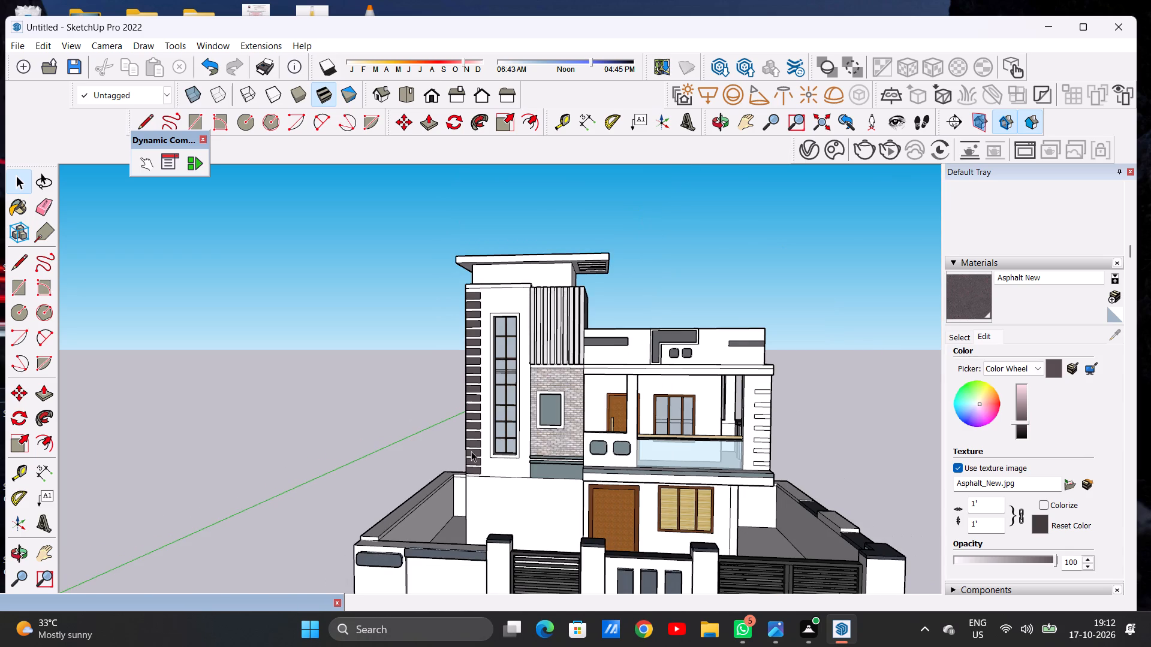
middle_click_drag(610, 271, 382, 324)
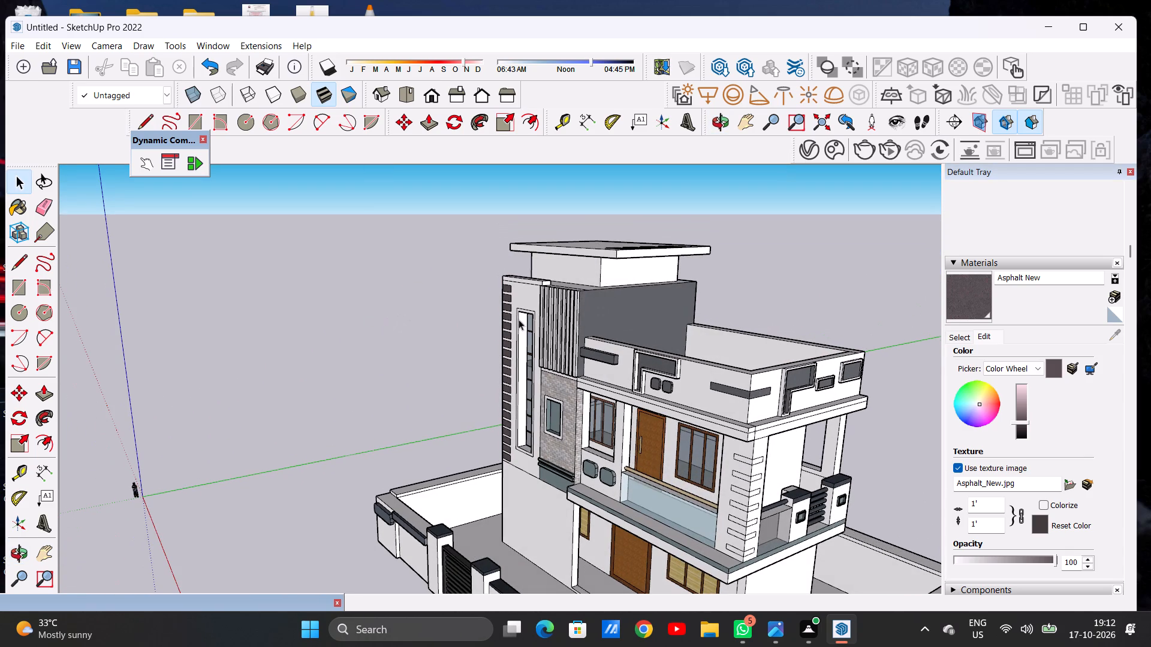
scroll(519, 319, "up", 5)
middle_click_drag(553, 307, 653, 296)
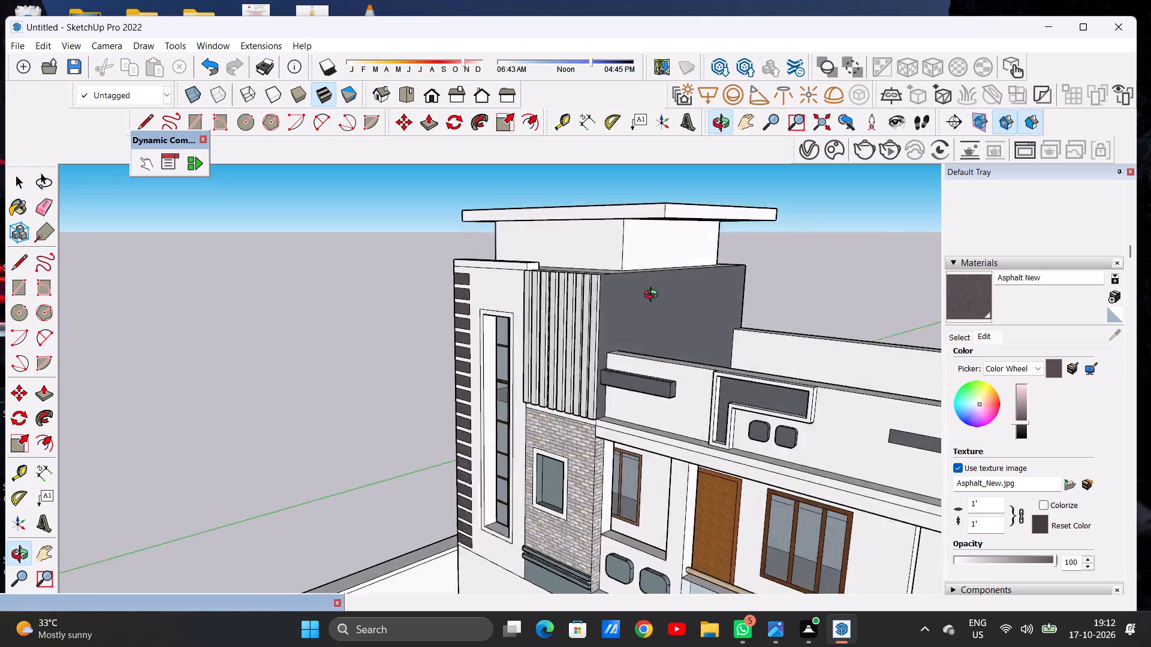
middle_click_drag(653, 296, 758, 293)
scroll(537, 326, "down", 9)
scroll(573, 429, "up", 2)
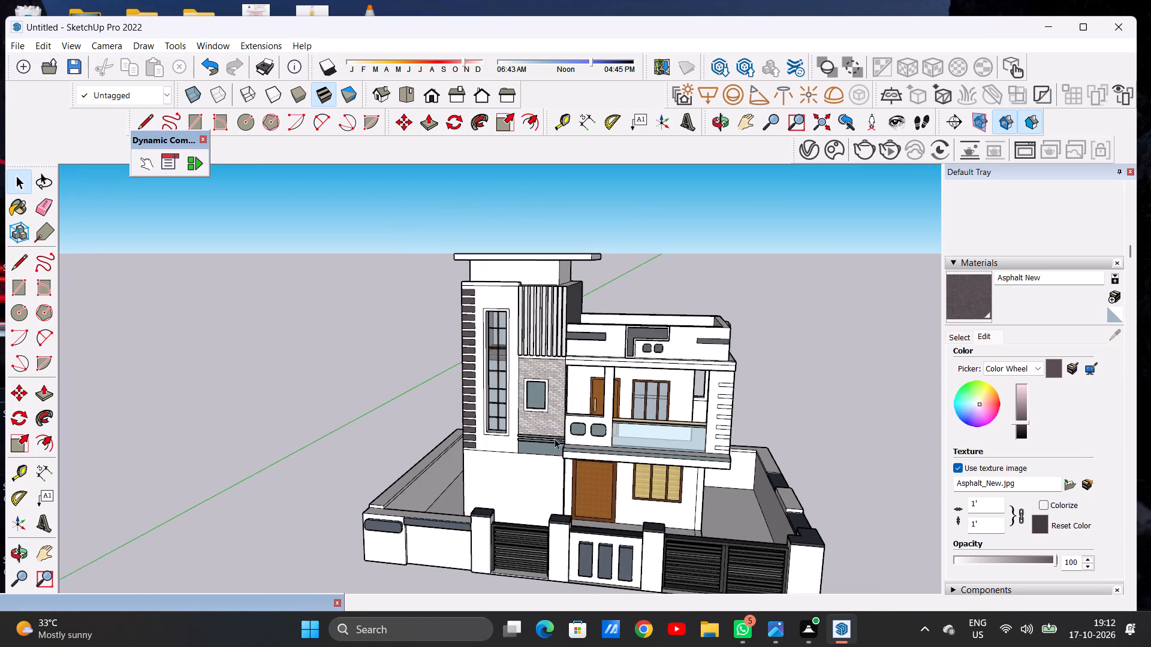
scroll(555, 439, "up", 3)
scroll(531, 382, "down", 6)
scroll(516, 474, "up", 4)
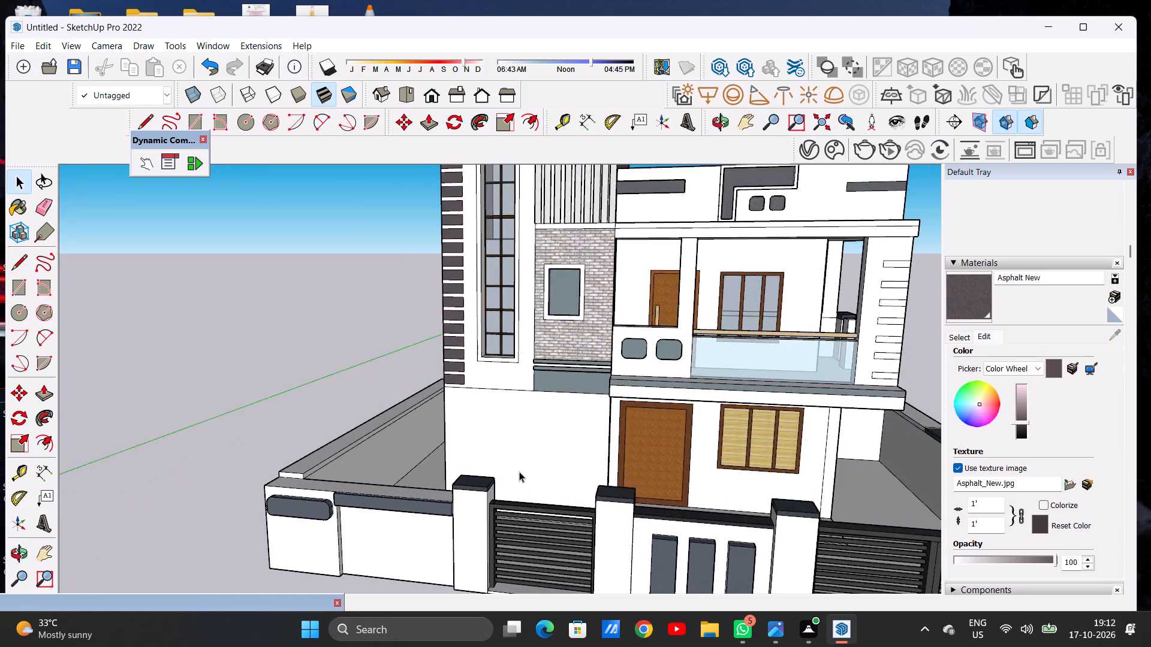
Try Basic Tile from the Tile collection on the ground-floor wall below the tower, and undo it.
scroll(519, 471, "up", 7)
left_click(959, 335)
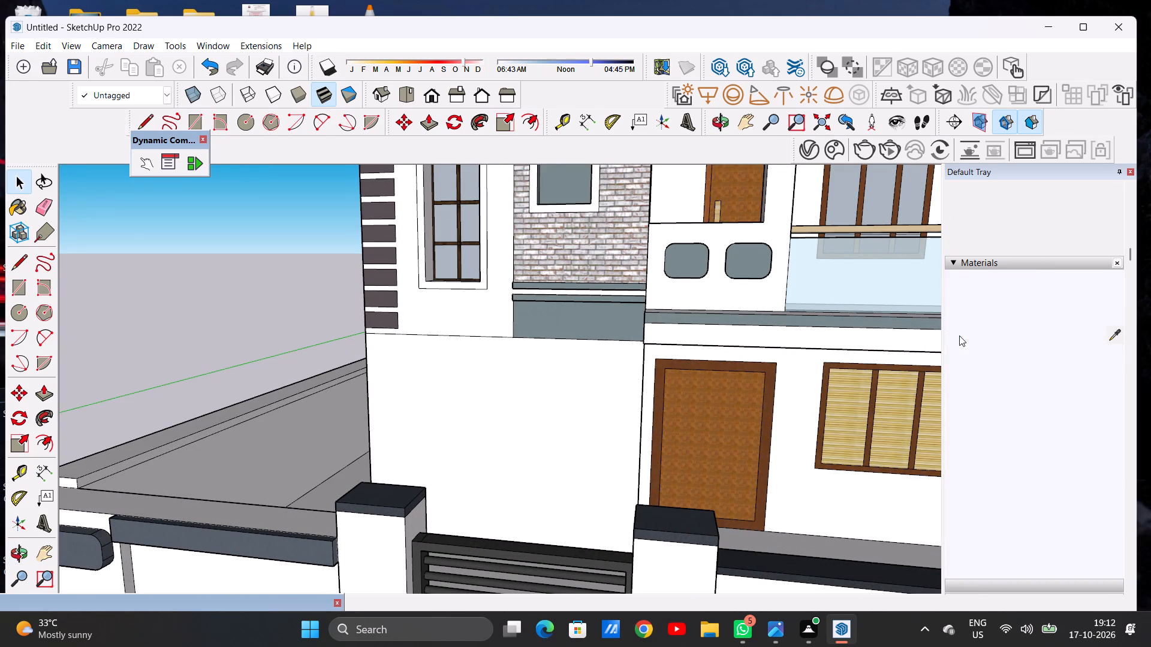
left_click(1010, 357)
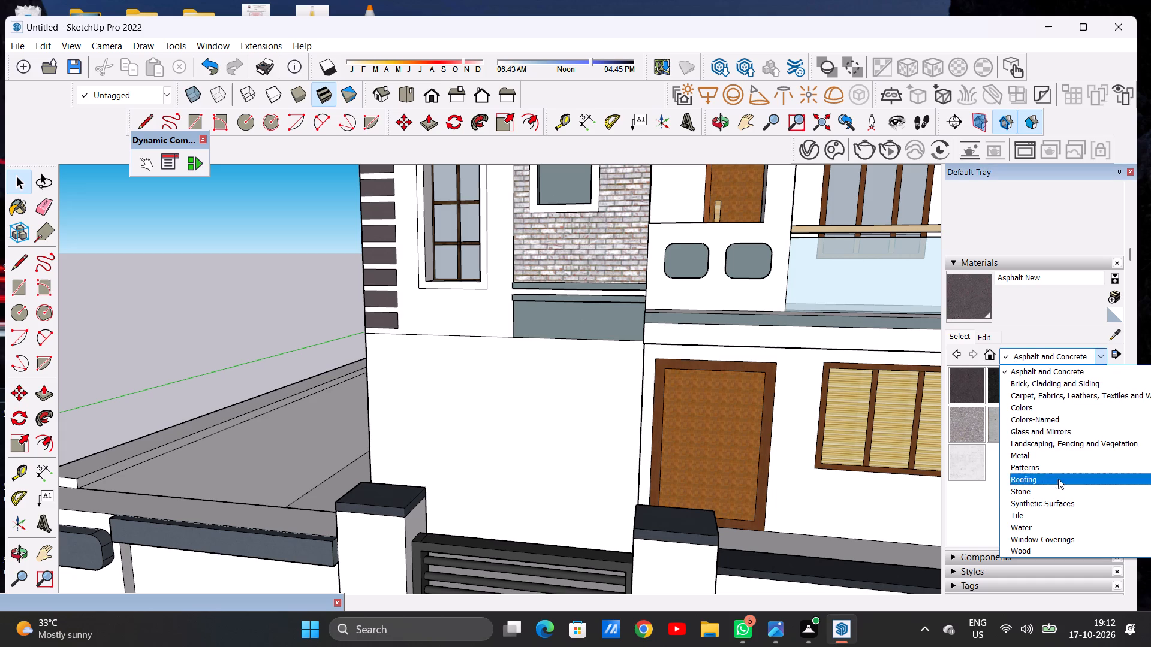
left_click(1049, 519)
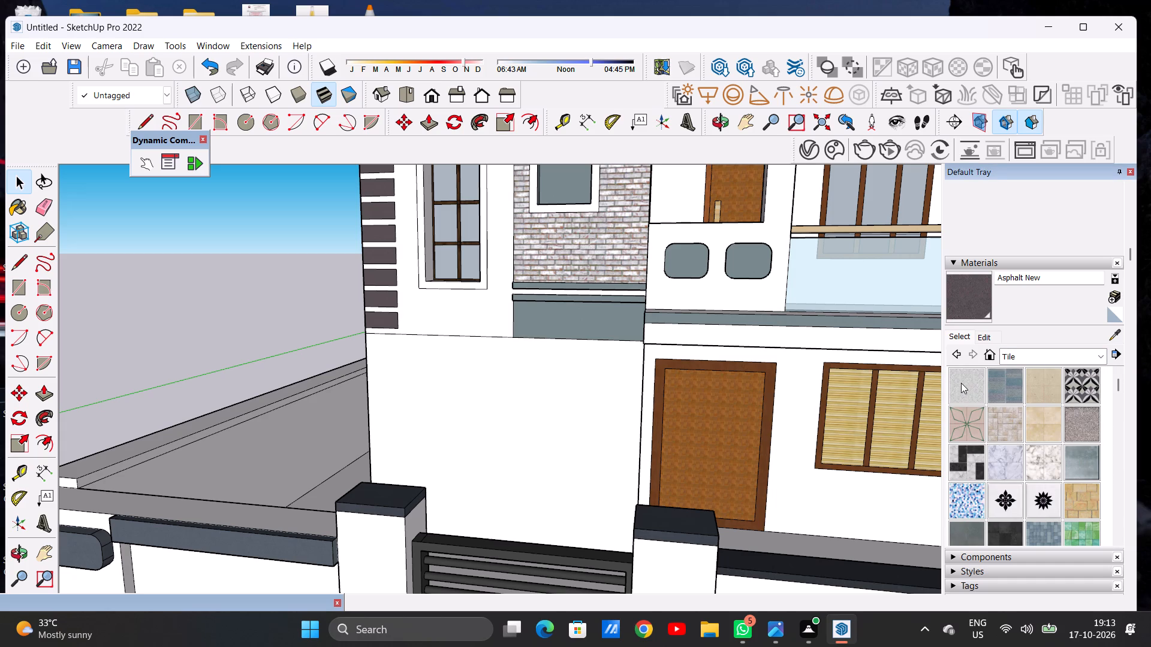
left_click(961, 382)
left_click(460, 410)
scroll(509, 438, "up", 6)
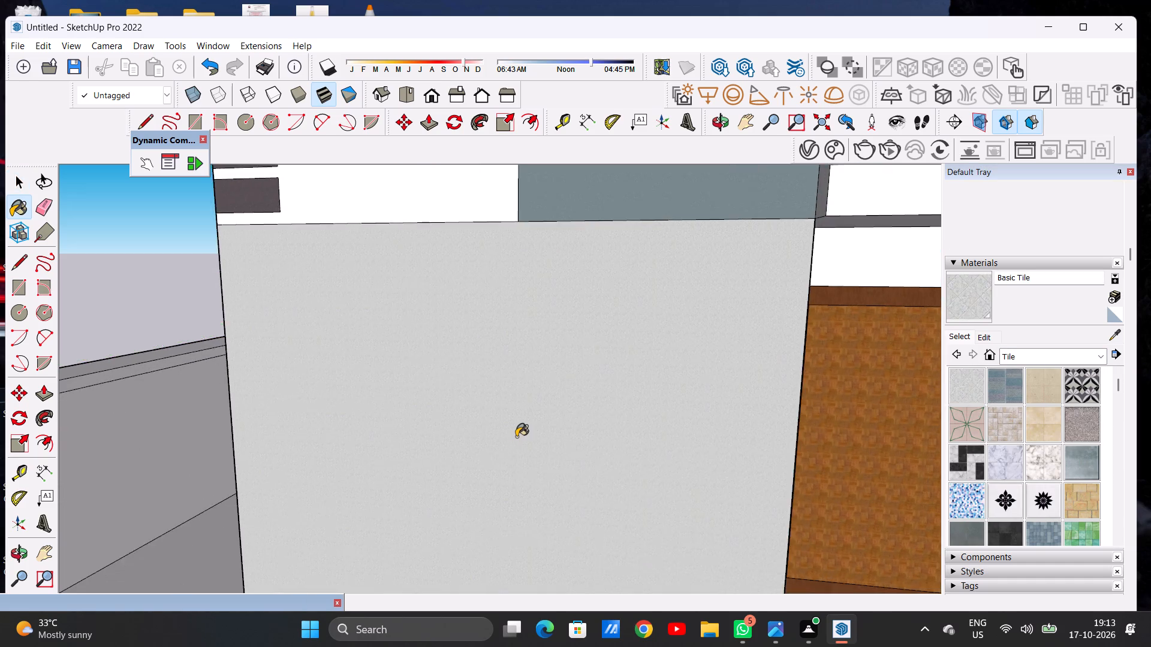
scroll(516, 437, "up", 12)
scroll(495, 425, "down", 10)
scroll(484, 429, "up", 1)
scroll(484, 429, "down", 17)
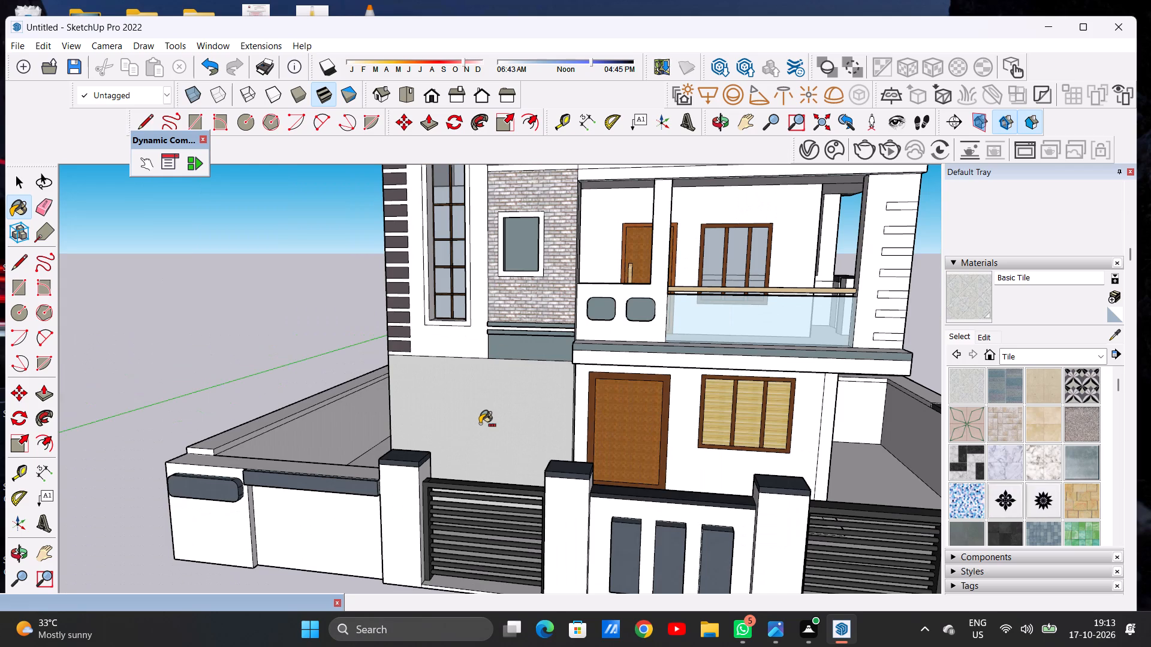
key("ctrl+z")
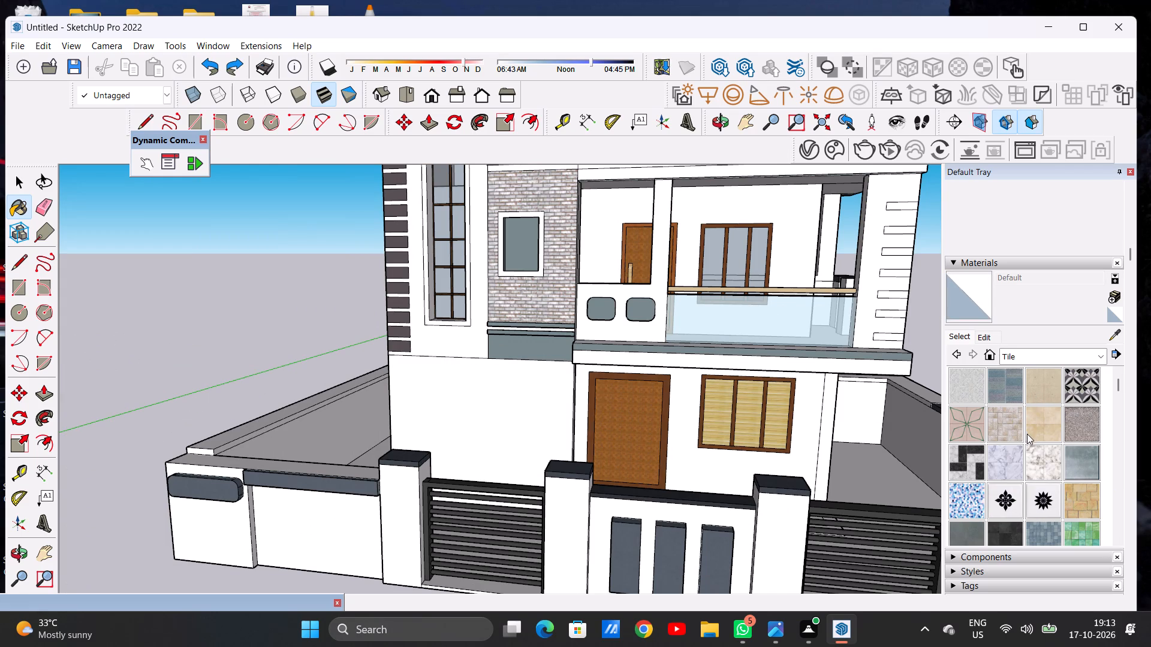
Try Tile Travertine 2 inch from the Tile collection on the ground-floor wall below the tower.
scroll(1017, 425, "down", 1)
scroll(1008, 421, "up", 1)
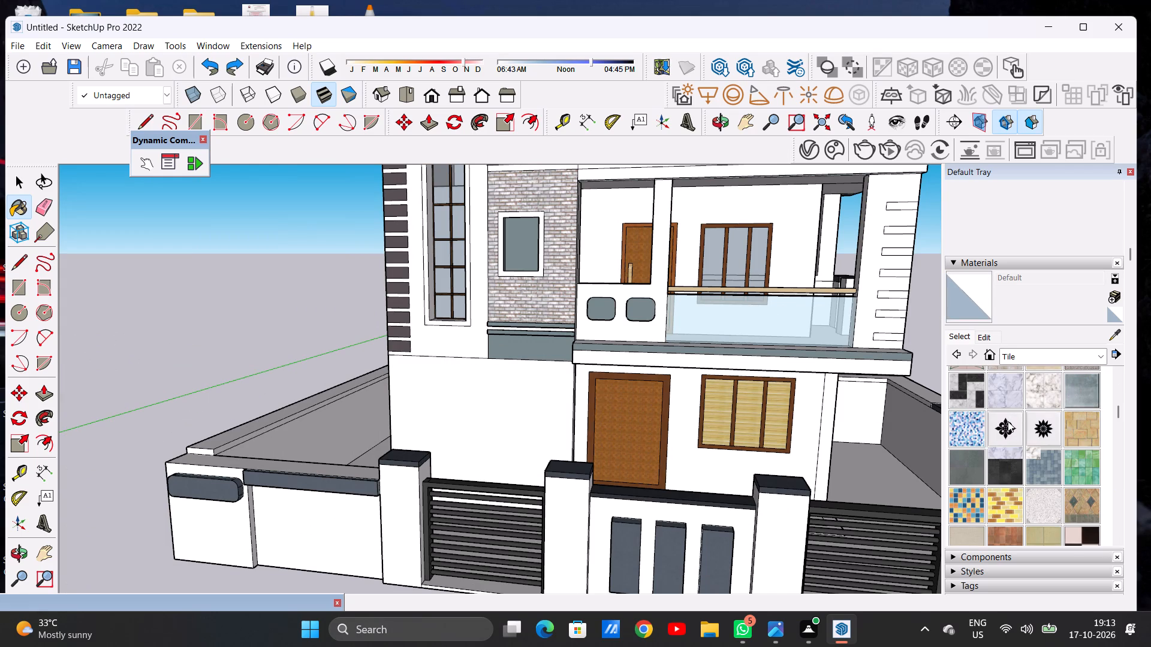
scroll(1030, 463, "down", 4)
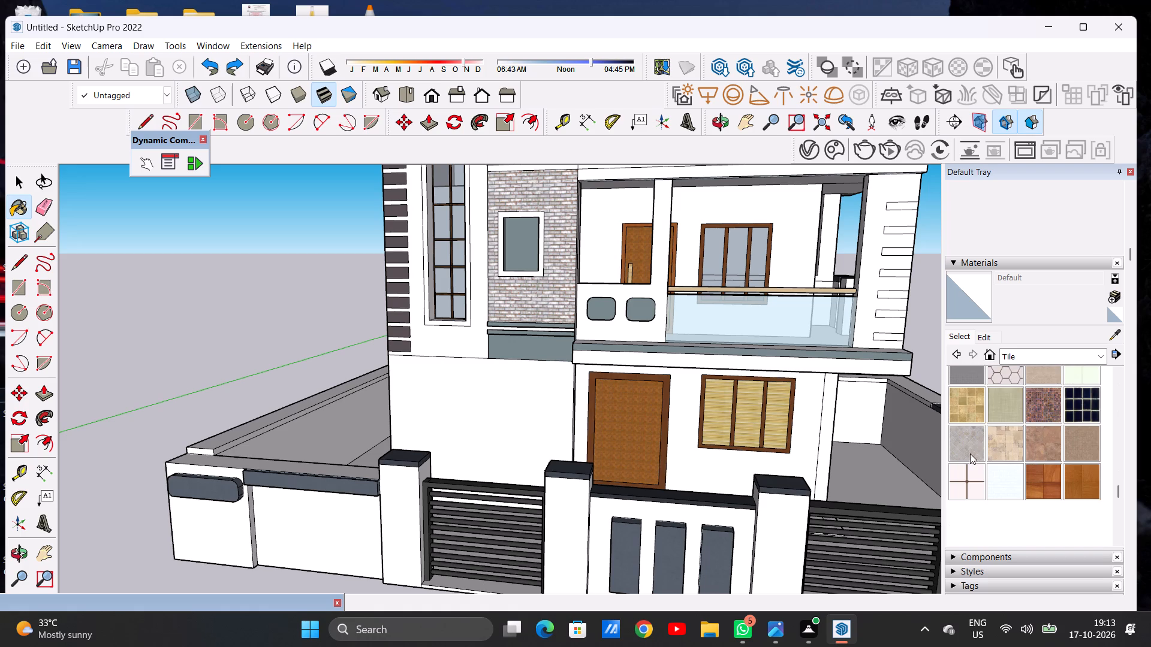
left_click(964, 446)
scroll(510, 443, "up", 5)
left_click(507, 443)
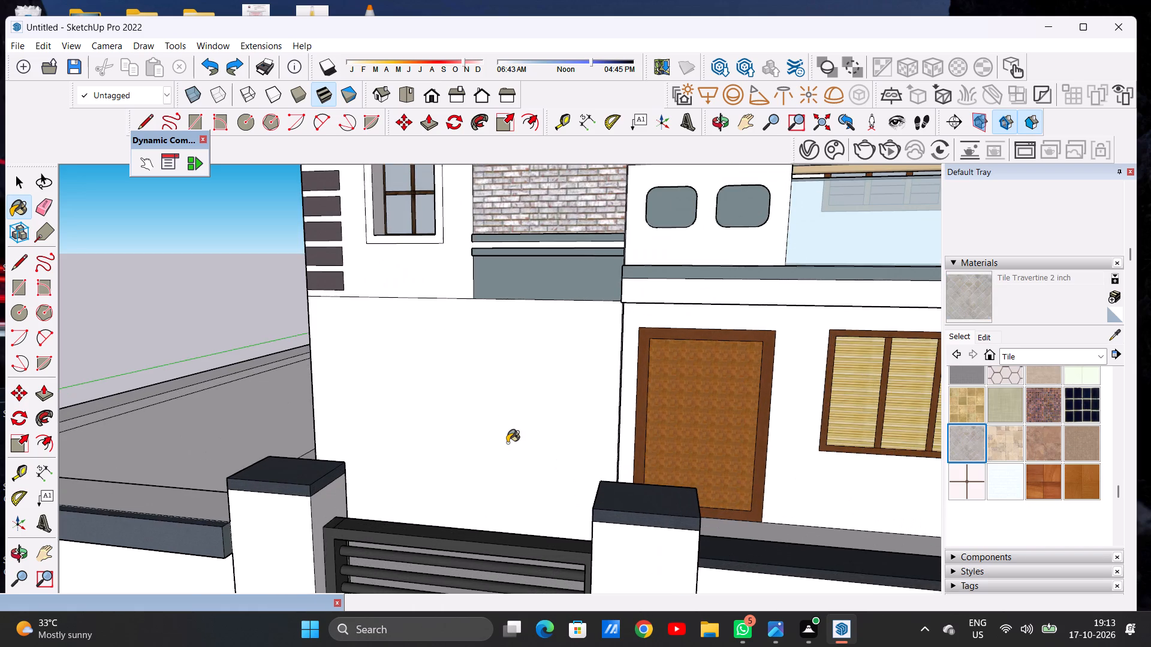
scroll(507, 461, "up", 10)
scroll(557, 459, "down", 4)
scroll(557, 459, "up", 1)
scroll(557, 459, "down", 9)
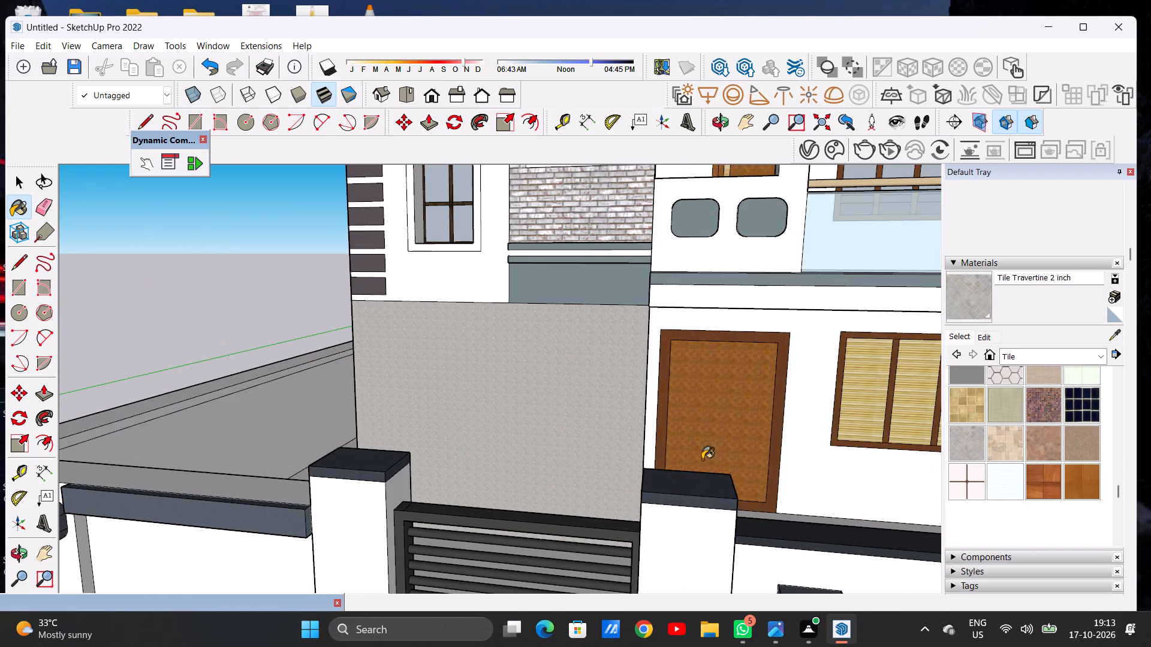
Paint the ground-floor wall below the tower with Terrazzo Tile Accent from the Tile collection.
scroll(1046, 447, "up", 1)
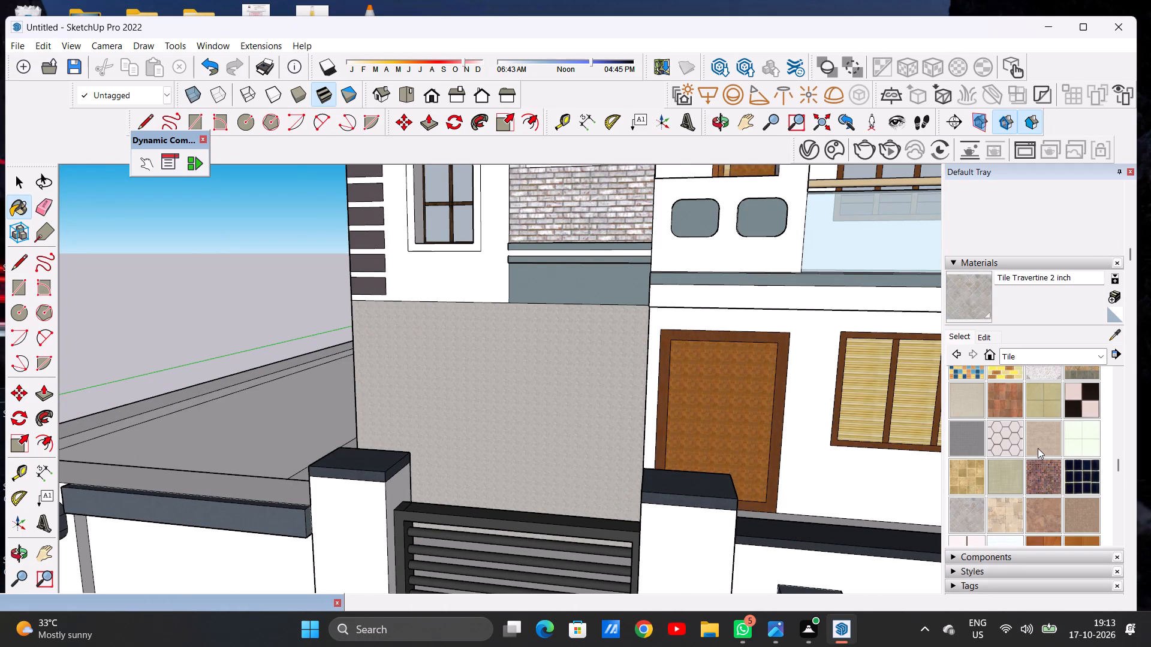
scroll(1038, 448, "up", 2)
scroll(1038, 448, "down", 1)
left_click(1038, 443)
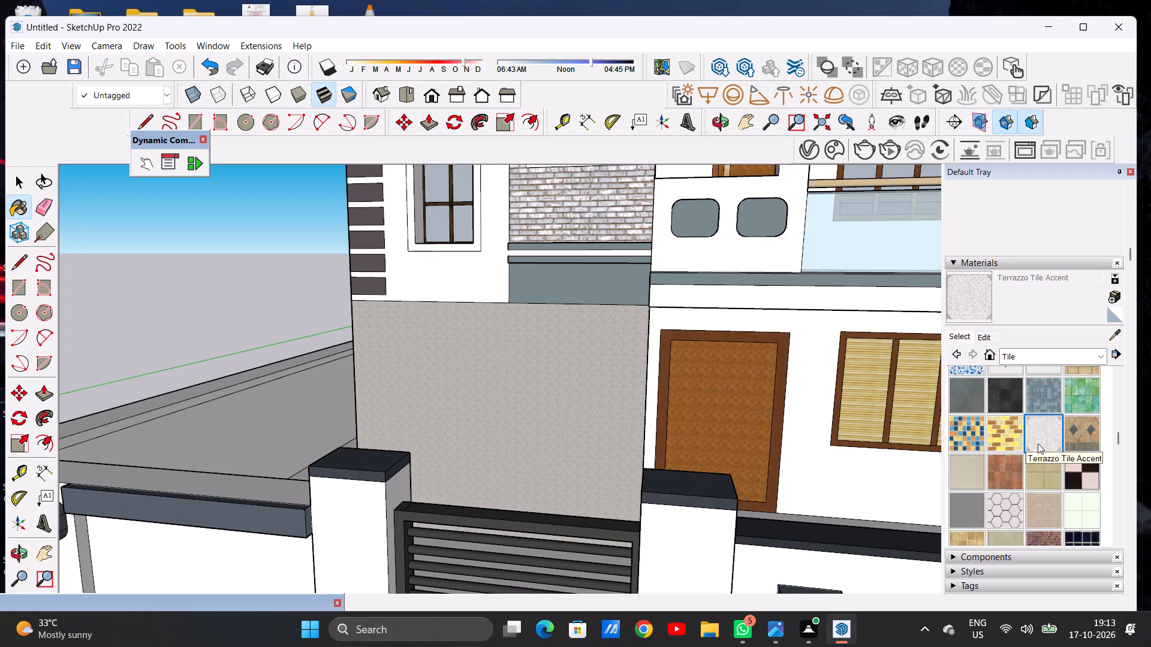
left_click(501, 440)
scroll(551, 446, "up", 7)
scroll(551, 446, "down", 9)
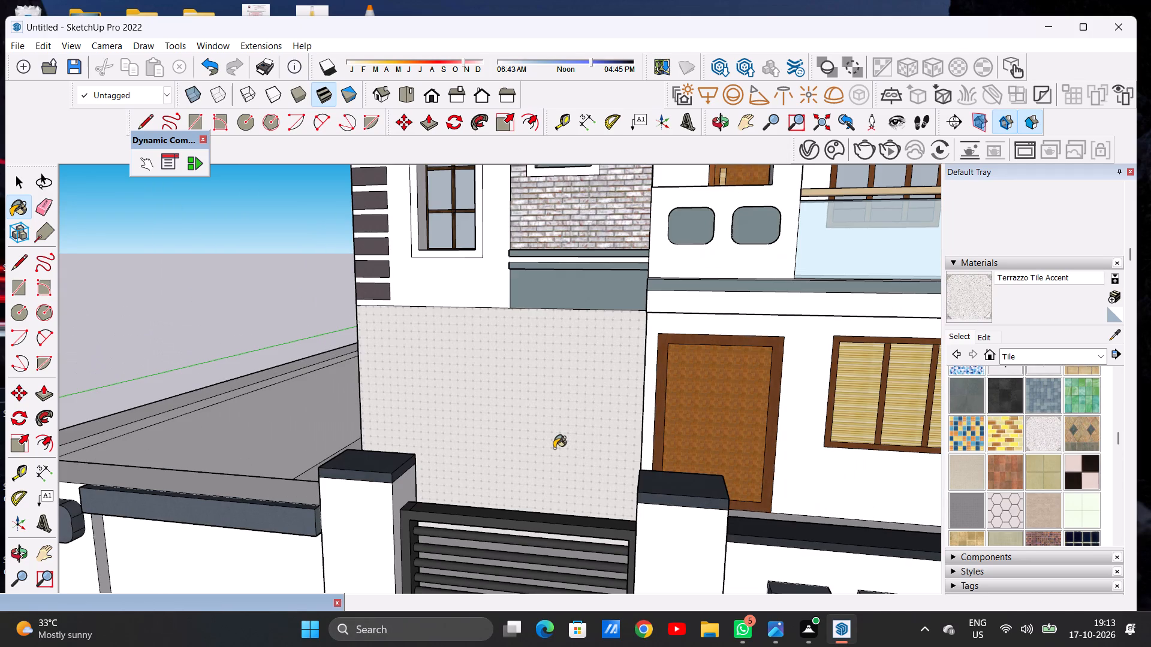
scroll(559, 455, "down", 5)
scroll(577, 444, "up", 10)
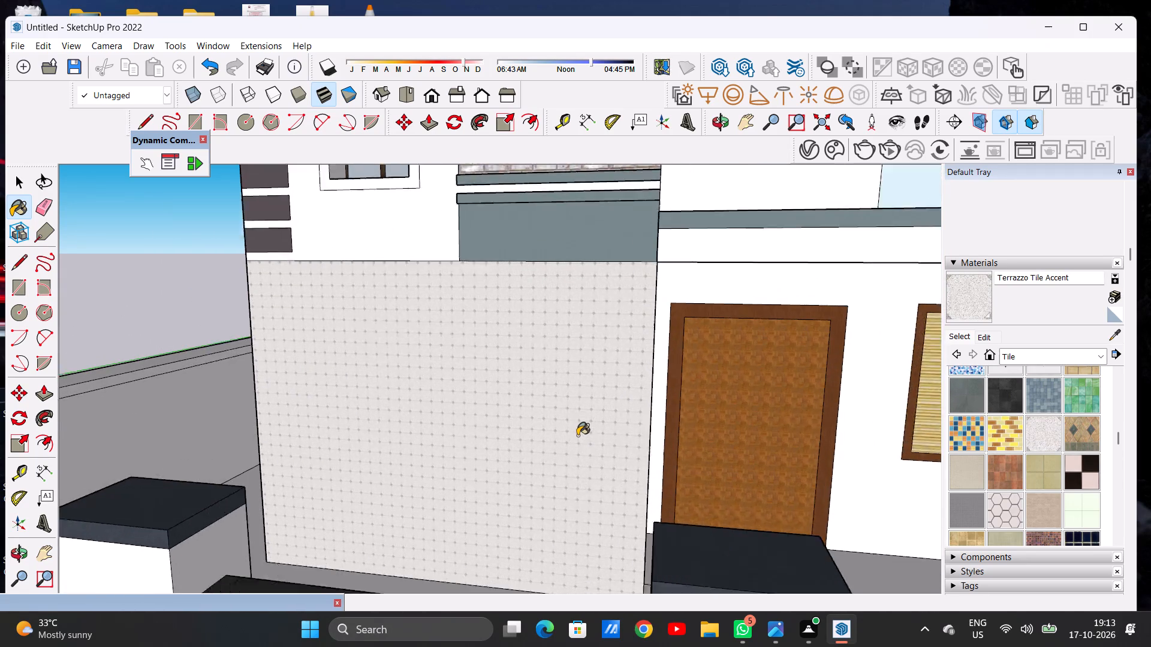
scroll(577, 436, "up", 1)
Set the Terrazzo Tile Accent texture size to 10' by 10' and leave the Paint Bucket.
left_click(979, 339)
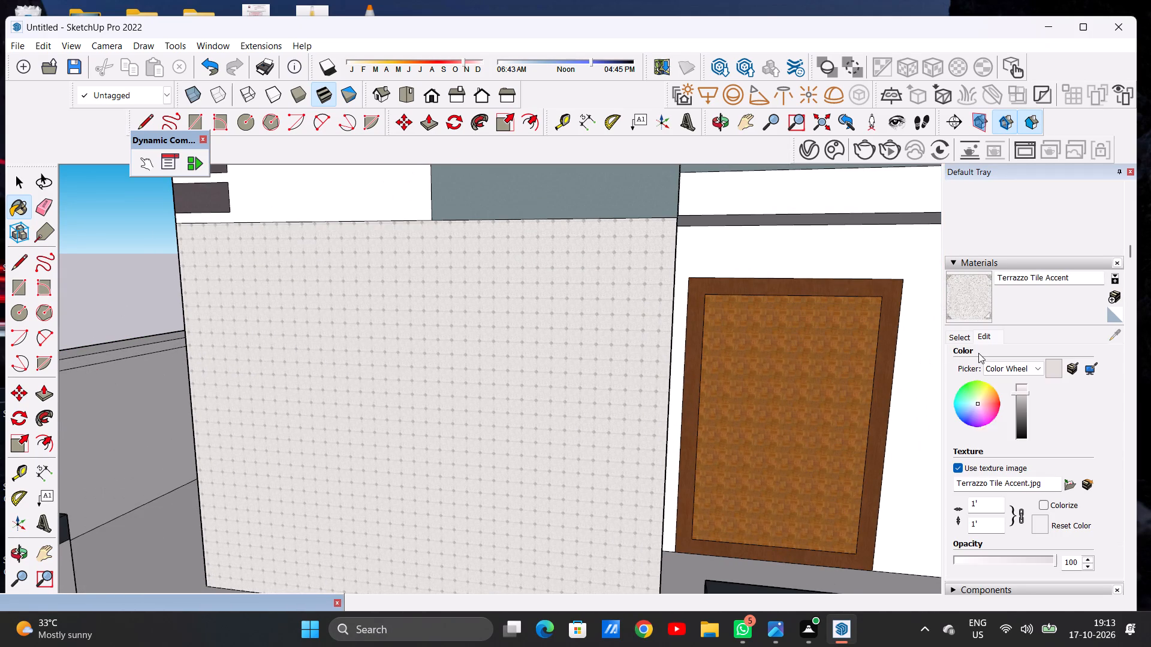
left_click(980, 523)
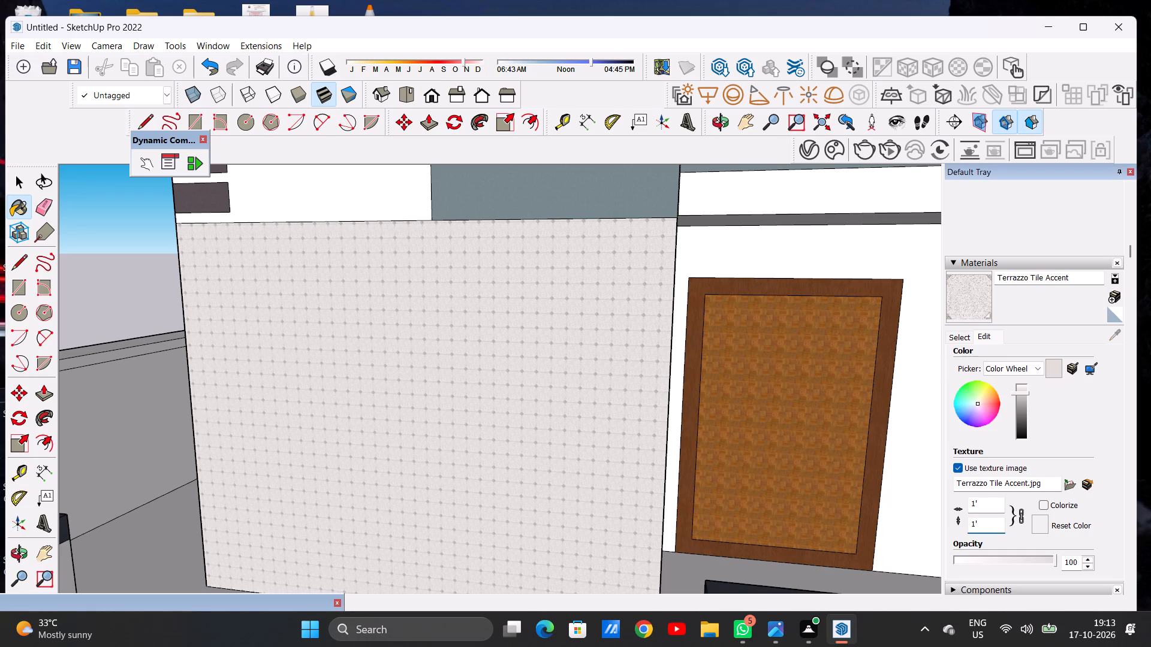
key("BackSpace")
key("BackSpace")
key("BackSpace")
type("10'")
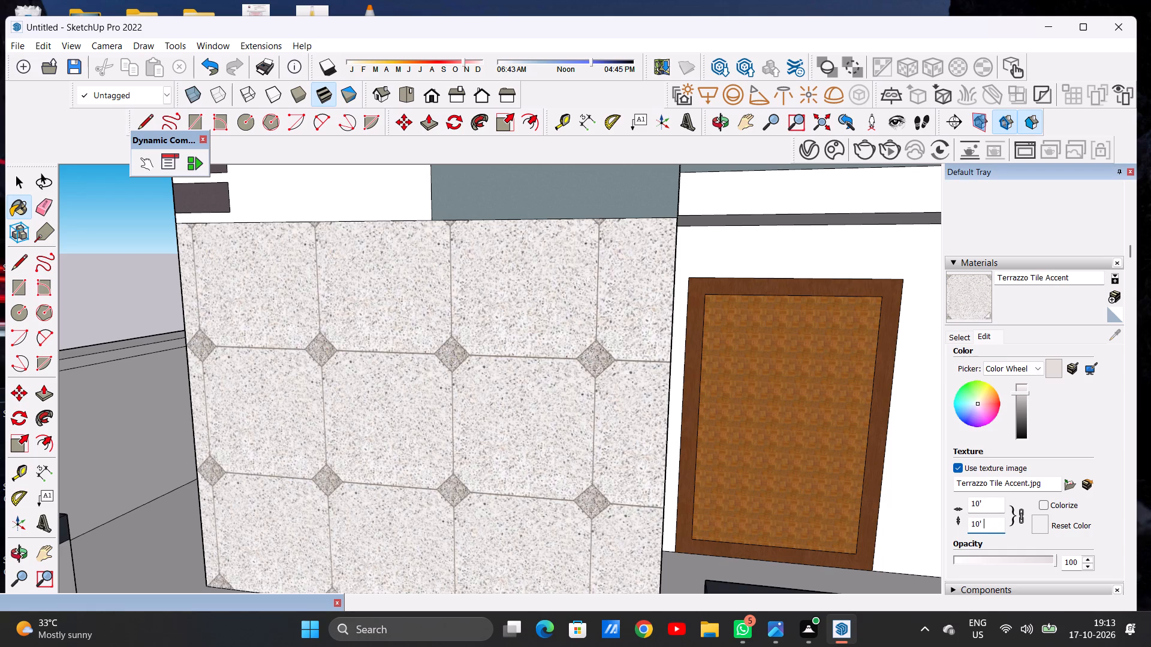
key("space")
scroll(481, 418, "down", 15)
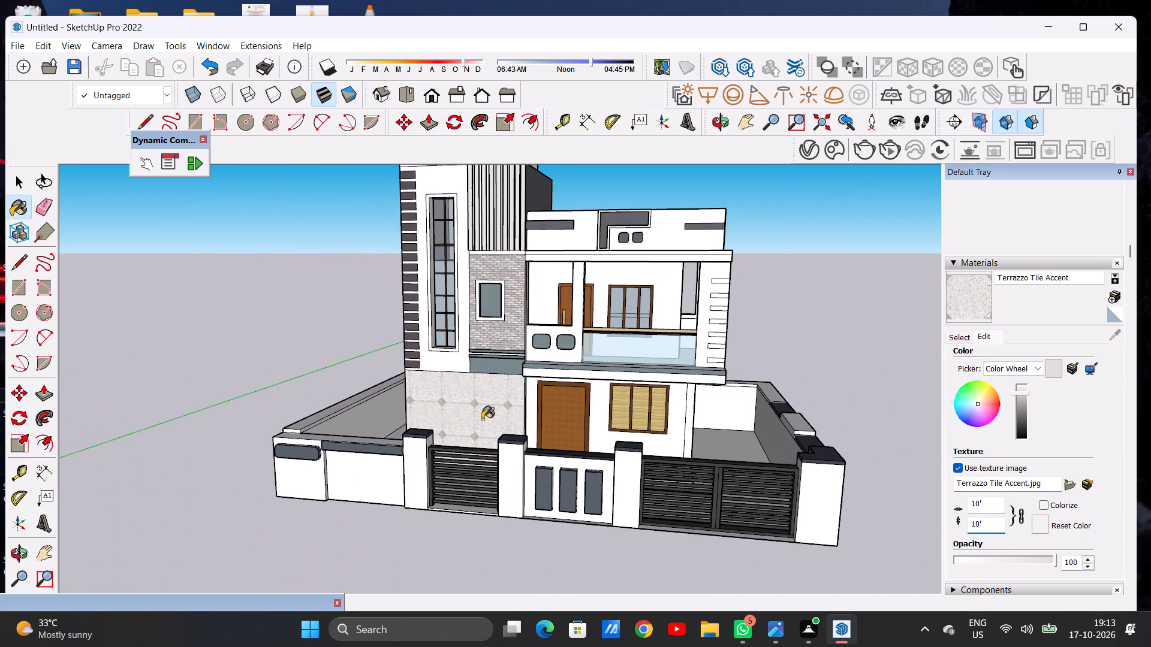
scroll(494, 411, "up", 5)
key("space")
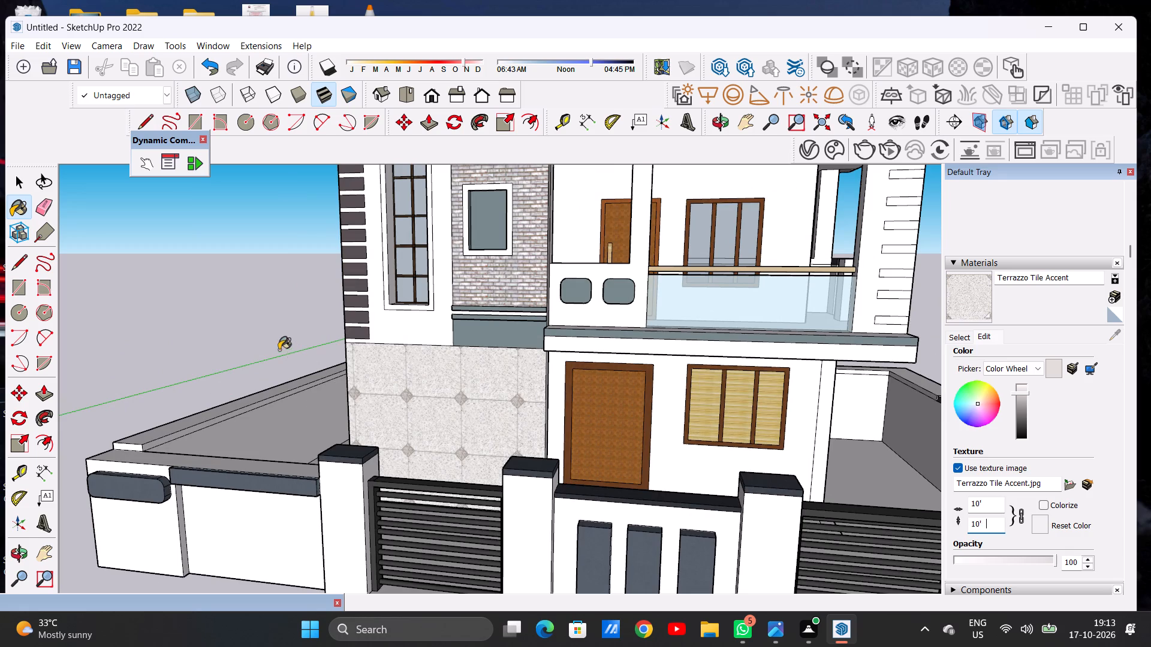
scroll(365, 382, "down", 9)
key("space")
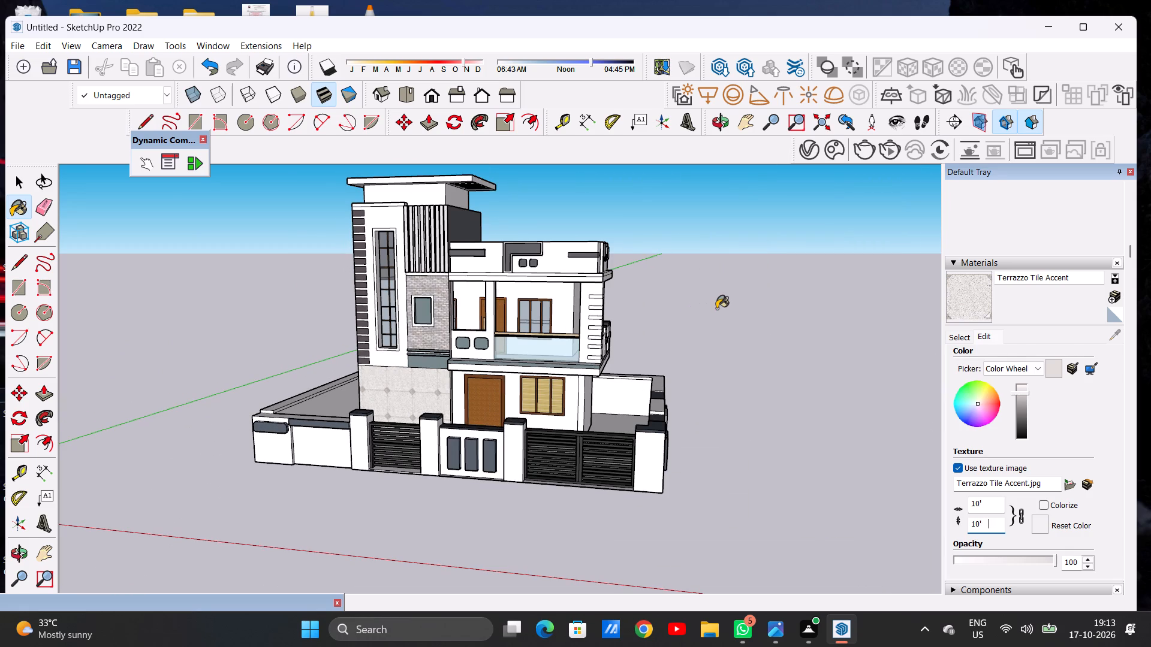
left_click(716, 309)
key("space")
Examine the tiled ground-floor wall together with the rest of the house exterior from the front and side.
scroll(388, 452, "down", 8)
scroll(376, 395, "up", 4)
scroll(376, 395, "down", 1)
scroll(376, 395, "up", 1)
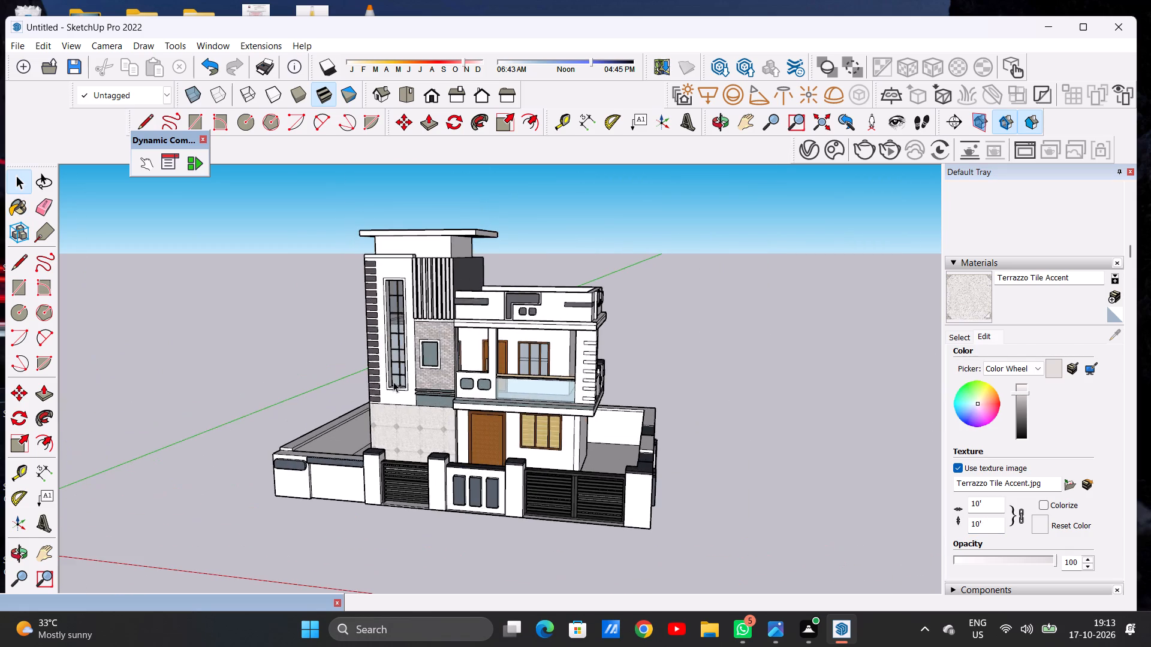
scroll(417, 442, "up", 6)
scroll(485, 485, "down", 1)
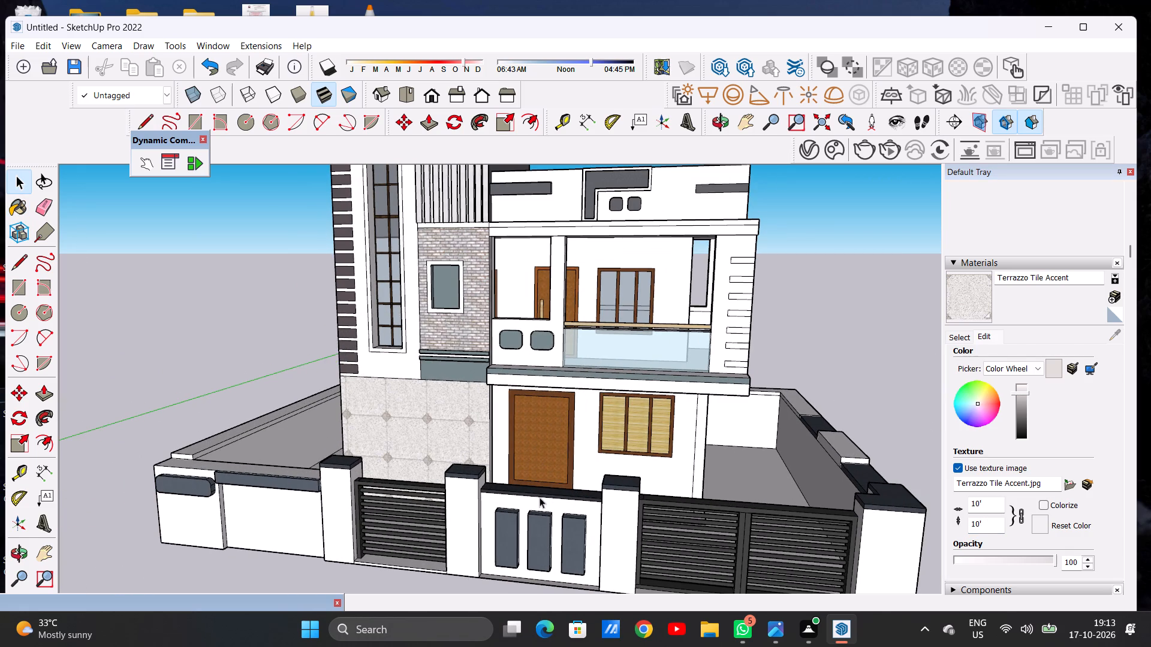
scroll(537, 500, "down", 4)
middle_click_drag(666, 335, 376, 347)
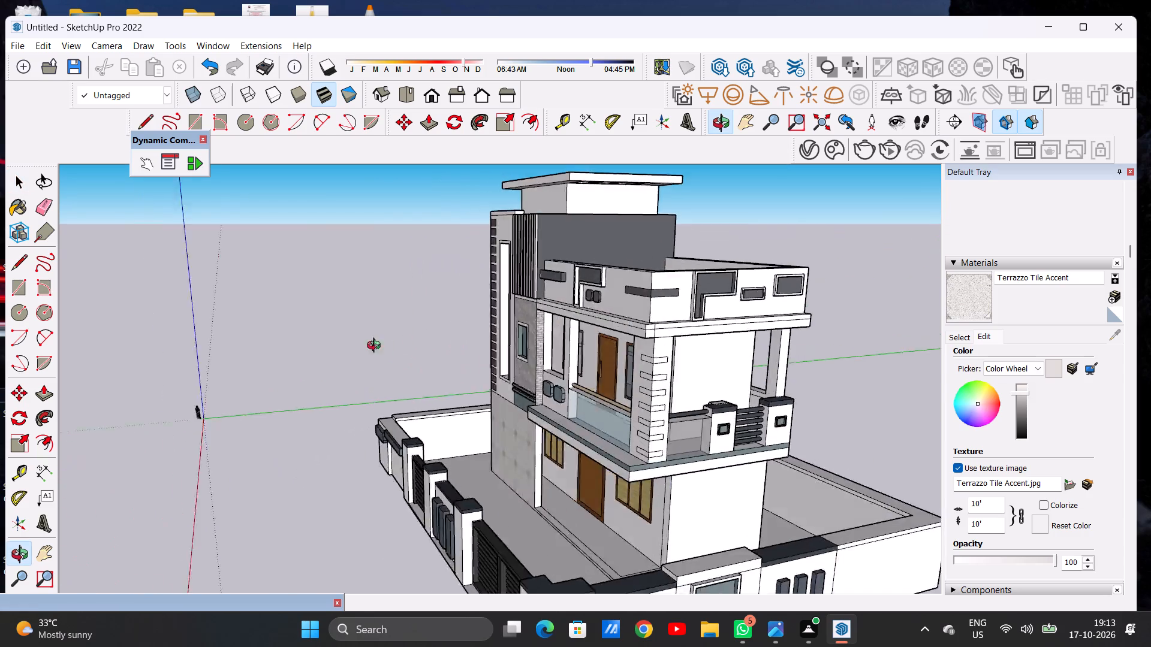
middle_click_drag(376, 347, 718, 366)
scroll(472, 414, "down", 4)
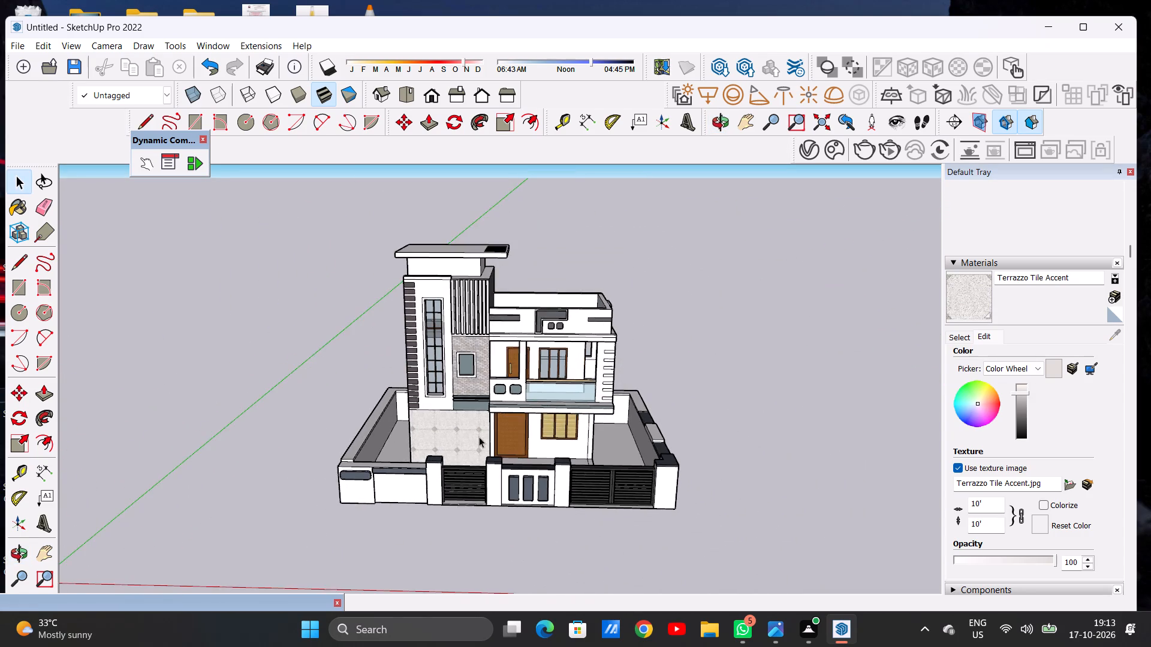
middle_click_drag(474, 432, 475, 383)
scroll(449, 312, "up", 5)
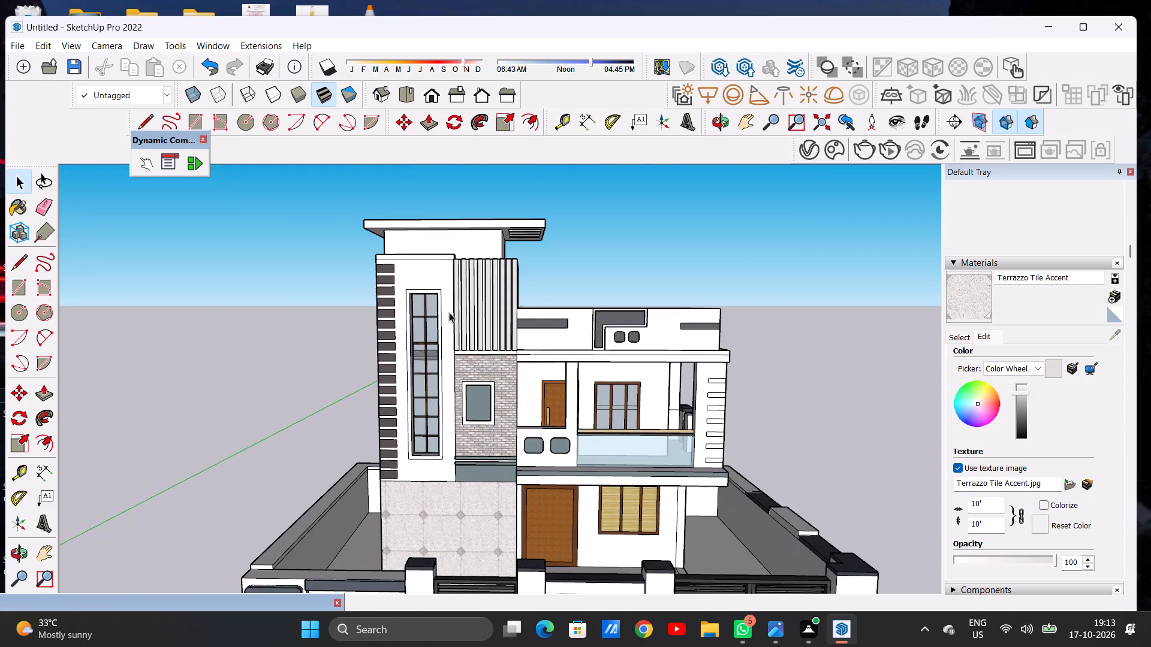
Paint the strip above the brick cladding and the roof slab's front edge band with Formica Speckled Grey from Synthetic Surfaces.
scroll(491, 386, "up", 6)
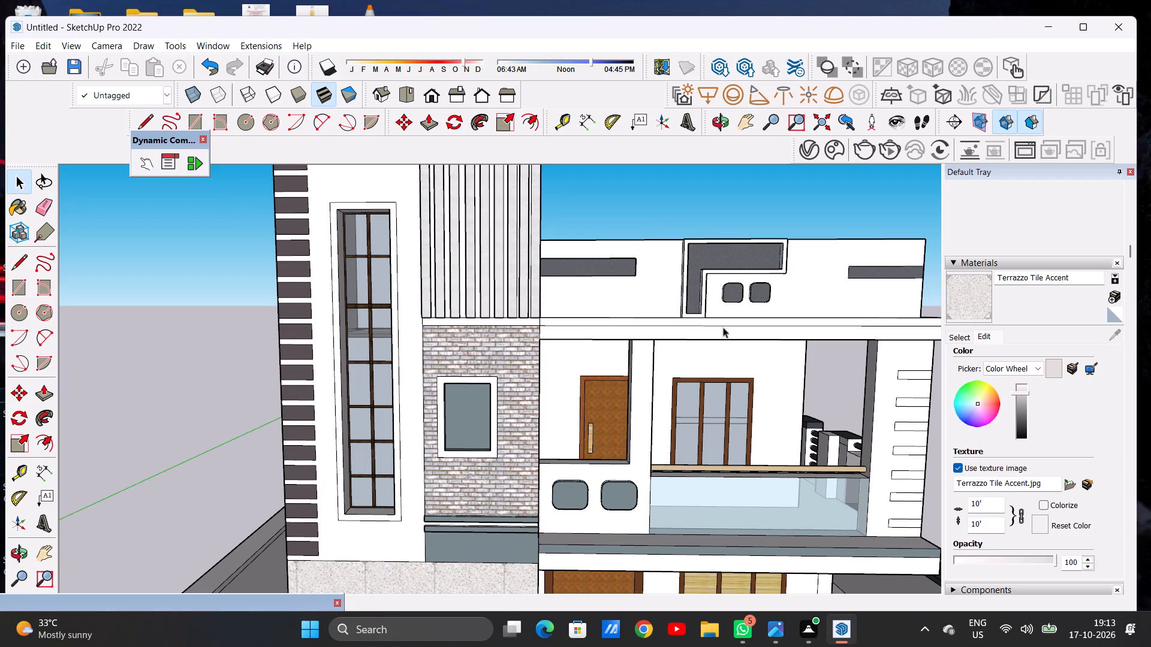
left_click(957, 332)
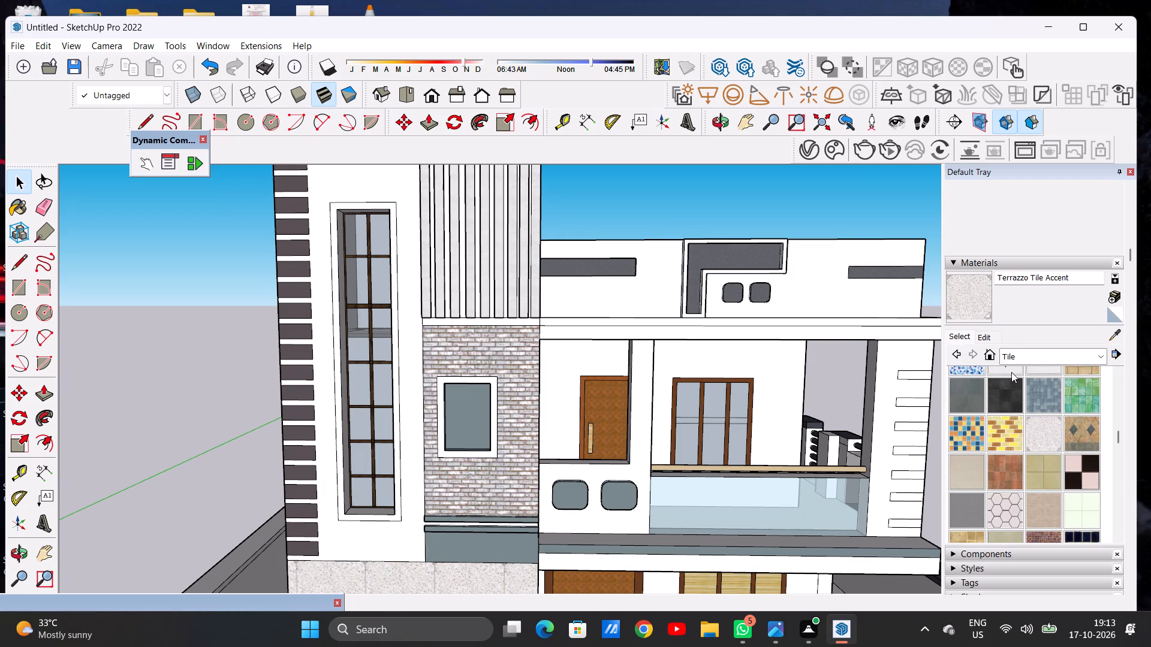
left_click(1013, 355)
left_click(1038, 501)
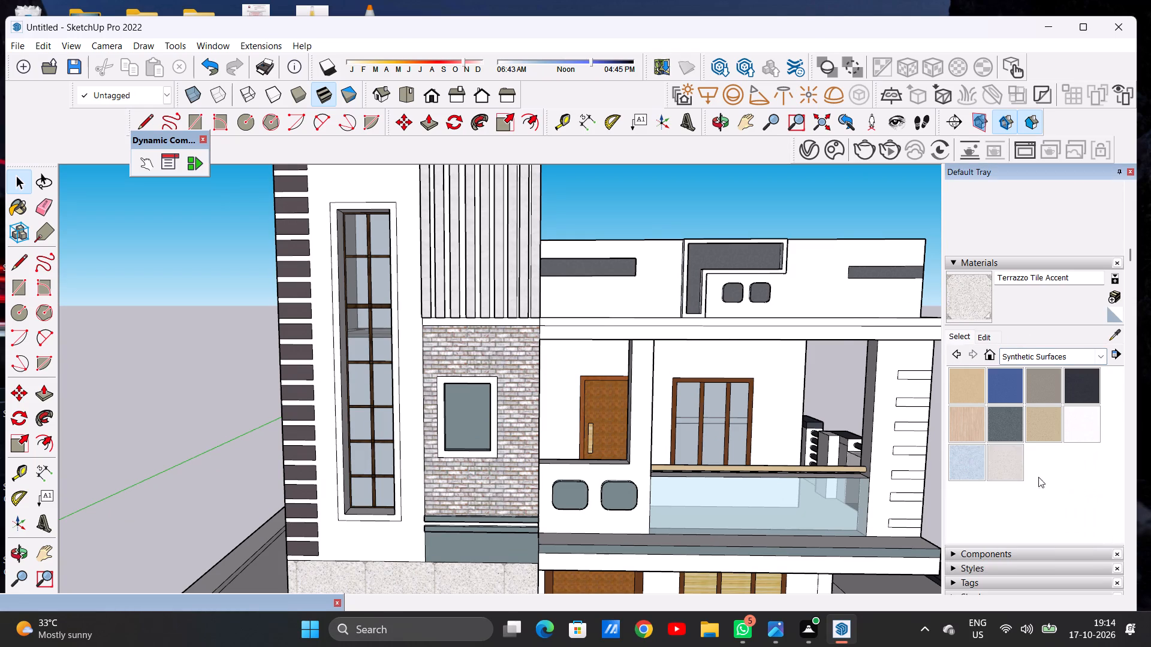
left_click(1002, 422)
scroll(474, 347, "up", 7)
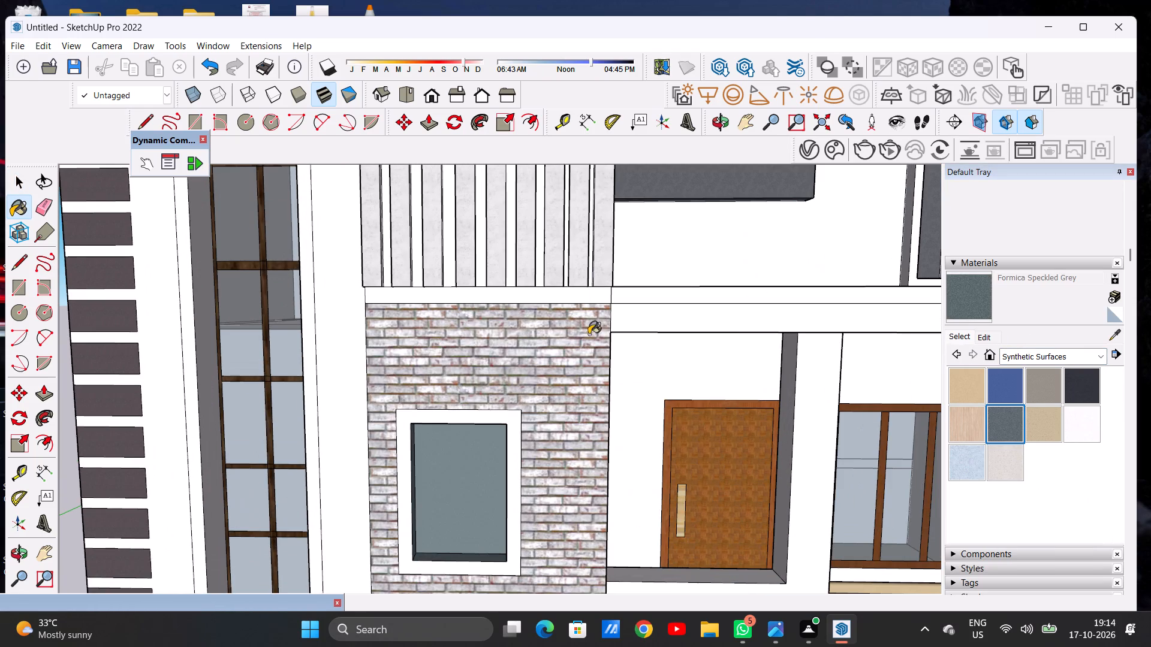
scroll(414, 376, "down", 5)
scroll(495, 329, "up", 2)
scroll(505, 329, "down", 1)
scroll(505, 329, "up", 9)
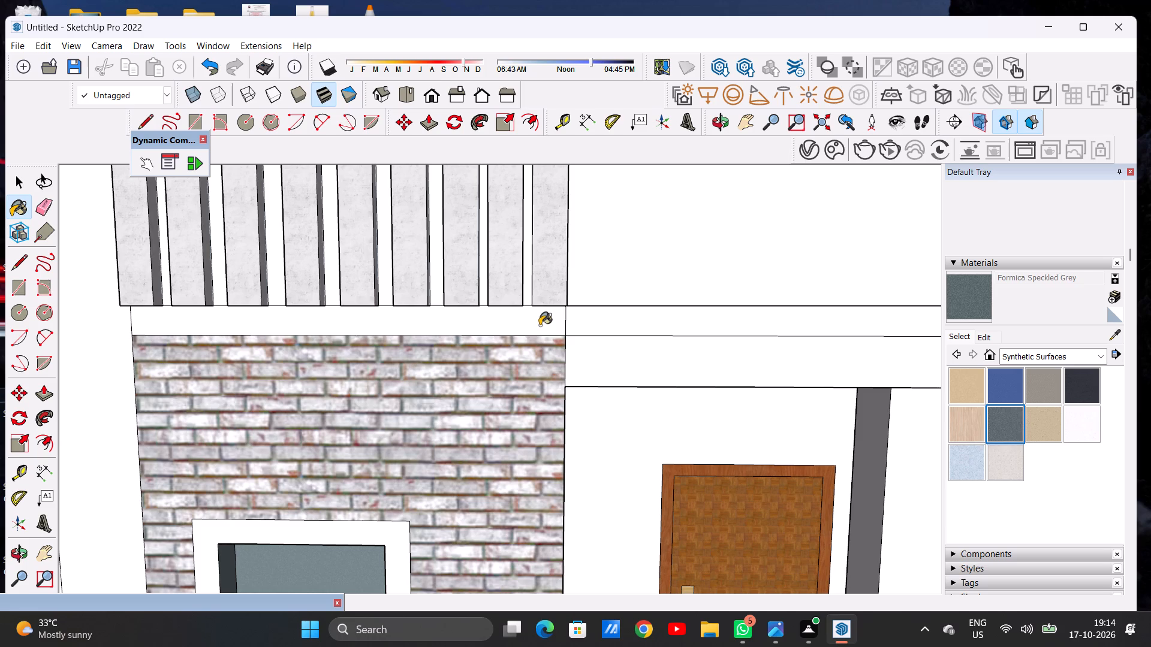
left_click(540, 325)
left_click(580, 322)
Continue Formica Speckled Grey along the roof slab's upper edge band around the corner and on the side elevation.
scroll(397, 338, "down", 15)
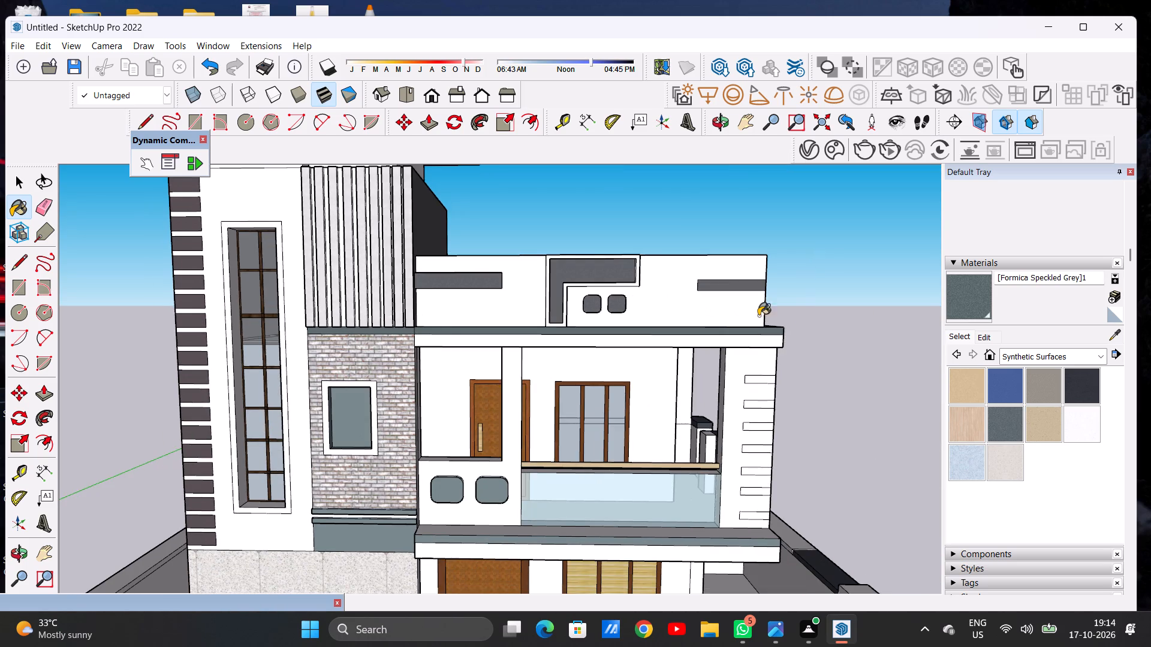
middle_click_drag(803, 327, 465, 328)
scroll(536, 338, "up", 12)
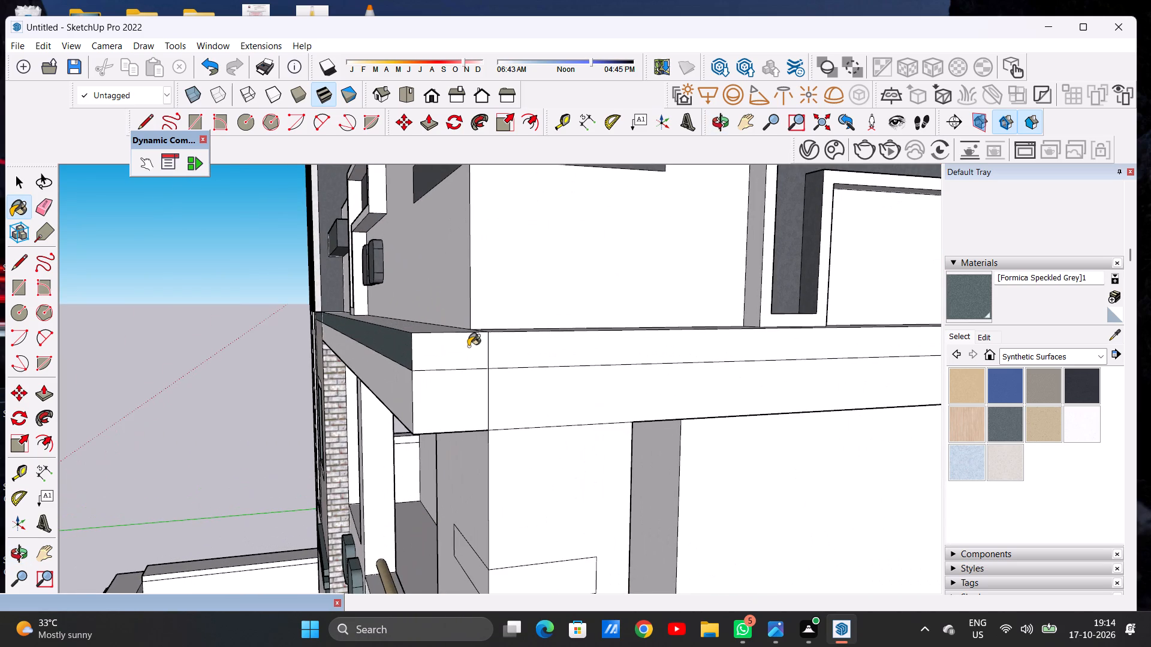
left_click(466, 346)
left_click(509, 348)
Paint the front and side edge bands of the first-floor balcony slab with Formica Speckled Grey.
scroll(400, 327, "down", 18)
middle_click_drag(700, 324, 519, 324)
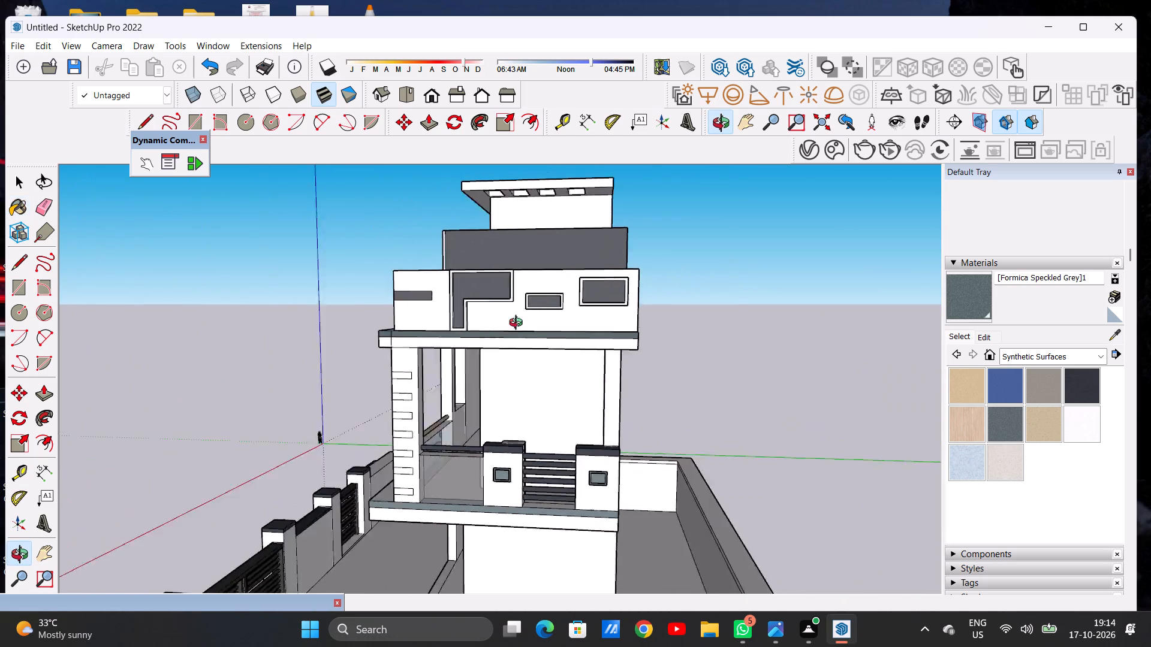
middle_click_drag(519, 324, 710, 341)
middle_click_drag(335, 362, 704, 349)
scroll(472, 358, "down", 1)
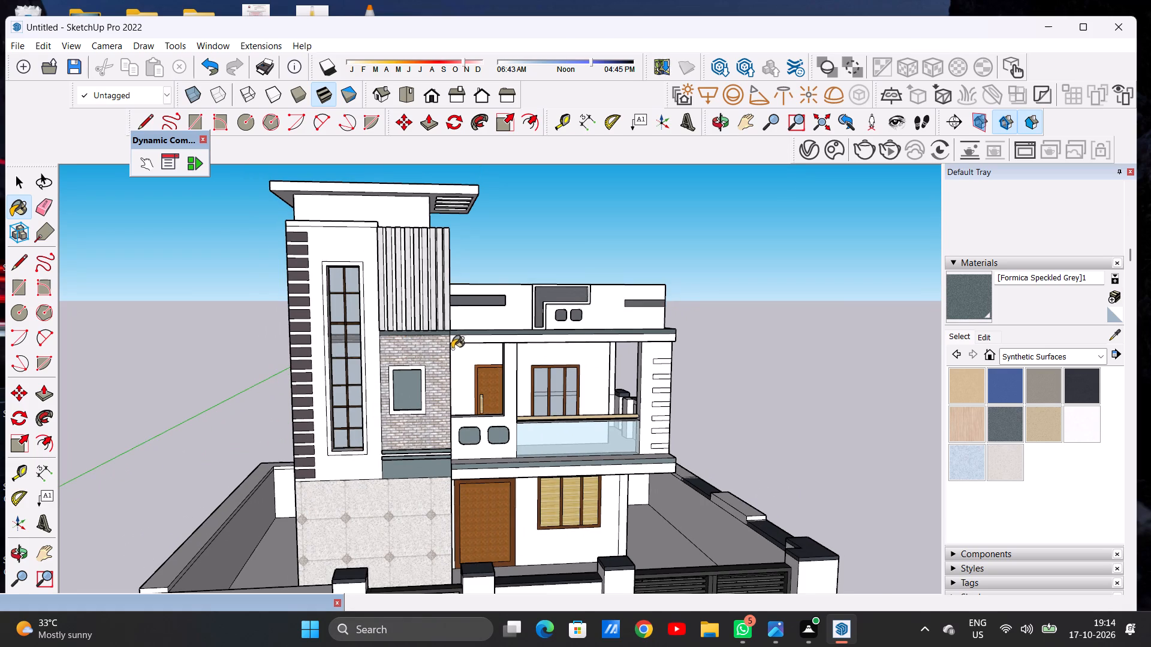
scroll(459, 337, "down", 6)
scroll(513, 398, "up", 7)
middle_click_drag(662, 404, 323, 358)
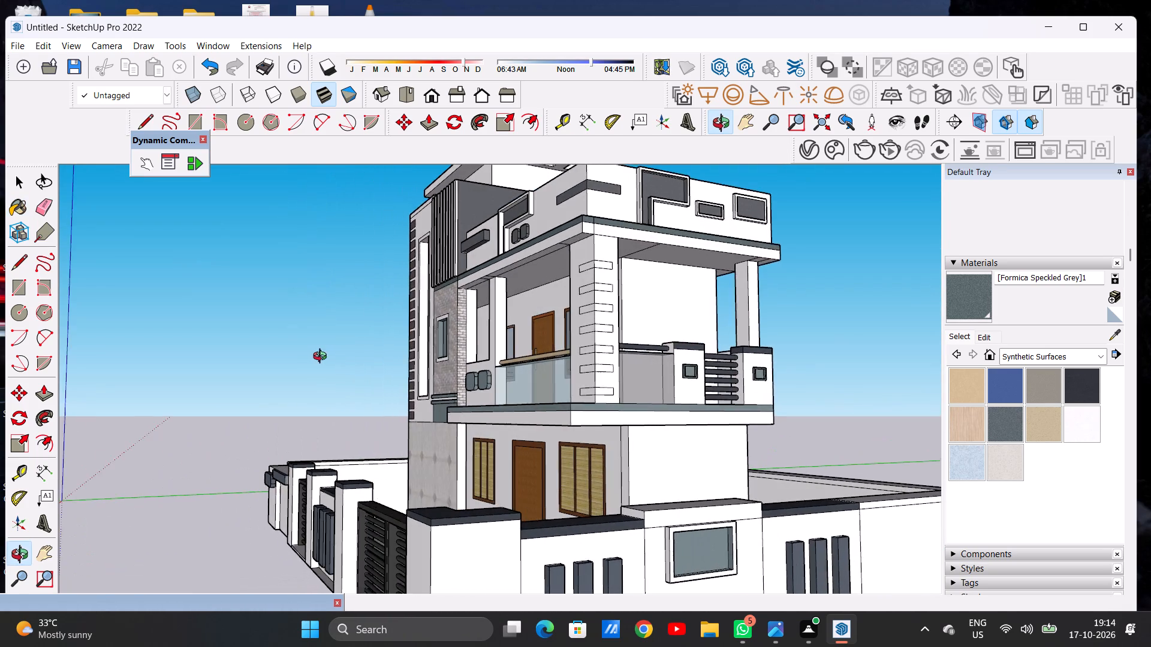
middle_click_drag(323, 358, 347, 361)
scroll(587, 403, "up", 13)
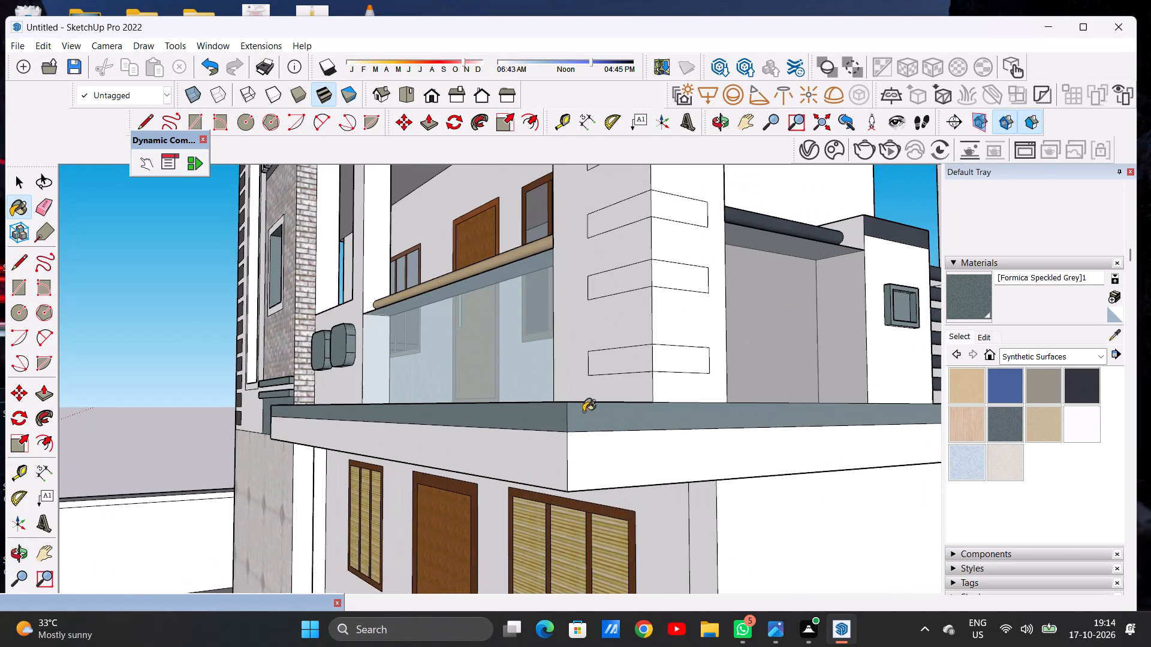
left_click(557, 409)
left_click(585, 418)
Paint the two projecting ledge bands below the brick cladding with Formica Speckled Grey.
scroll(531, 408, "down", 16)
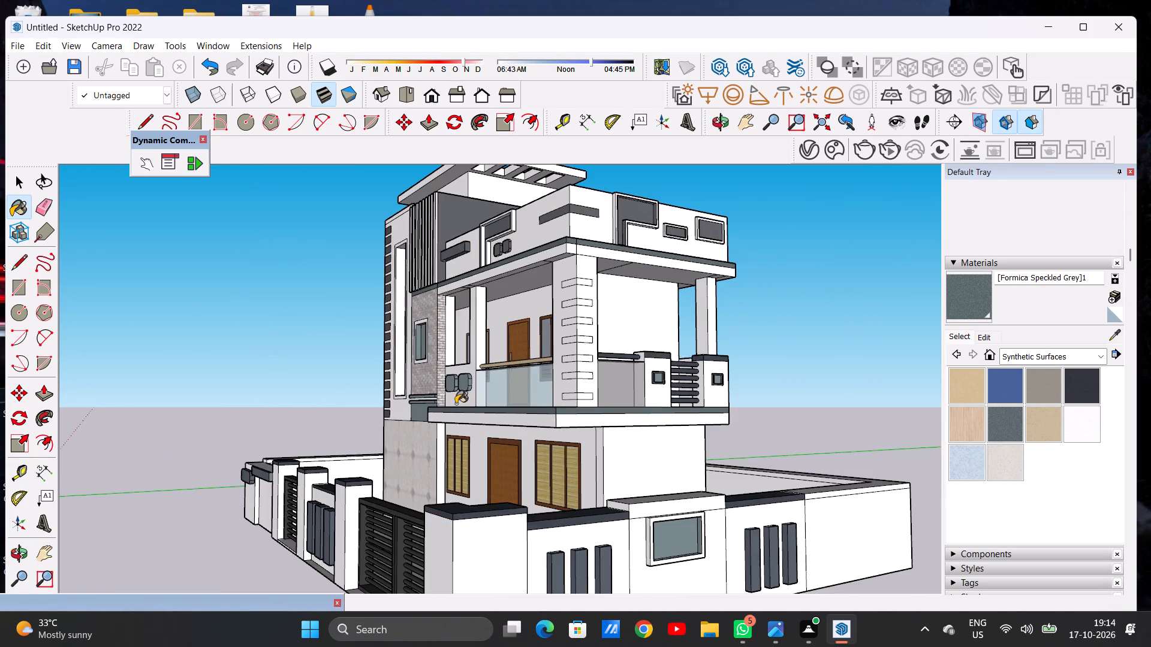
middle_click_drag(449, 404, 685, 412)
scroll(635, 409, "down", 5)
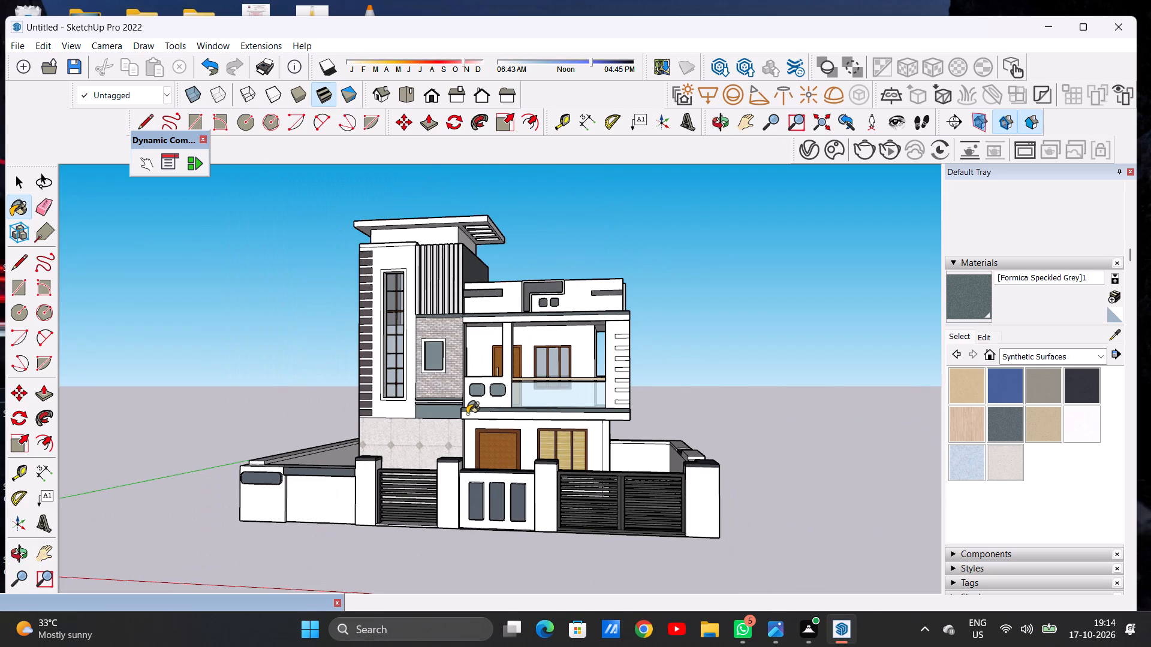
scroll(543, 424, "down", 3)
scroll(450, 420, "up", 8)
scroll(477, 416, "down", 1)
scroll(477, 416, "up", 10)
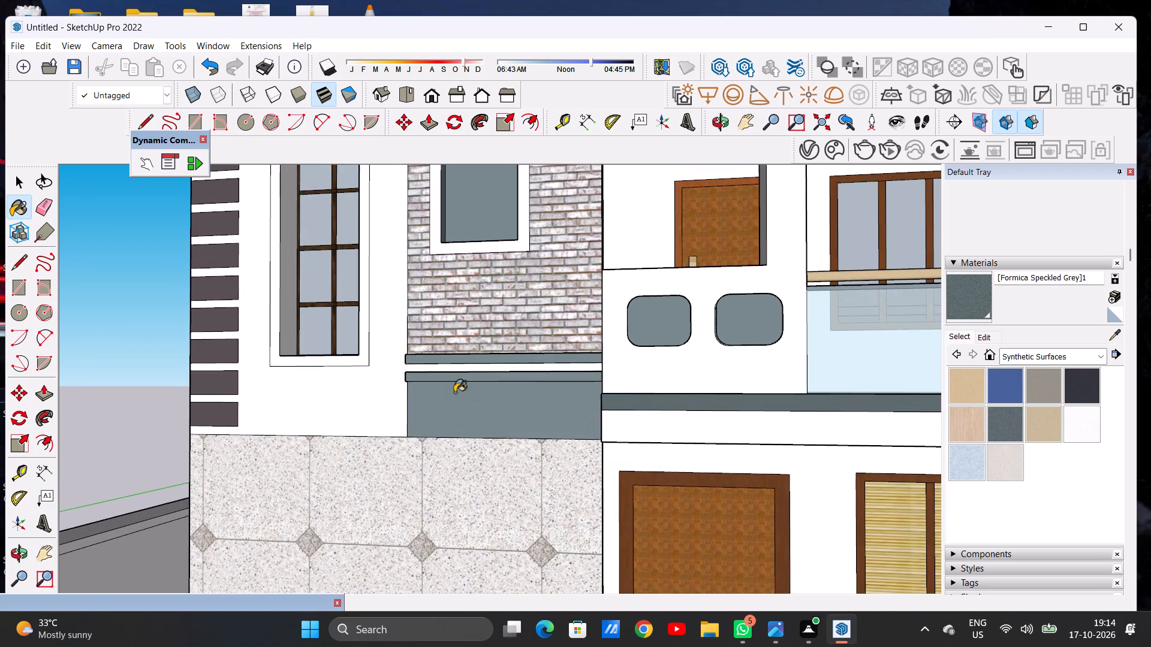
middle_click_drag(431, 374, 534, 417)
scroll(534, 417, "up", 1)
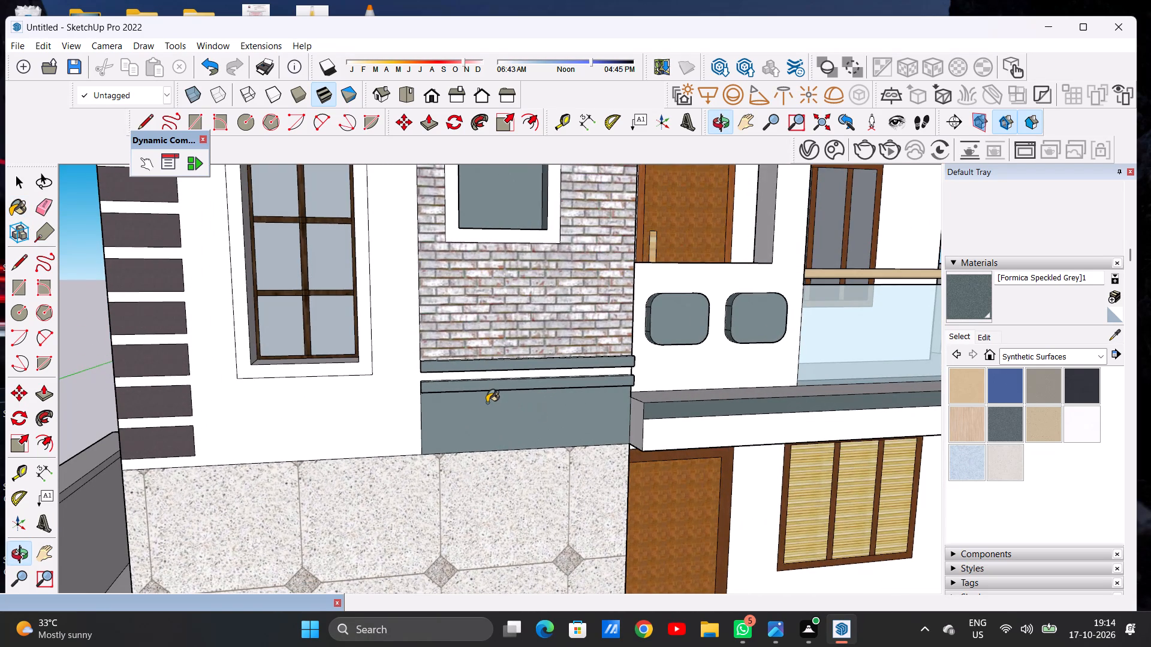
scroll(447, 398, "up", 11)
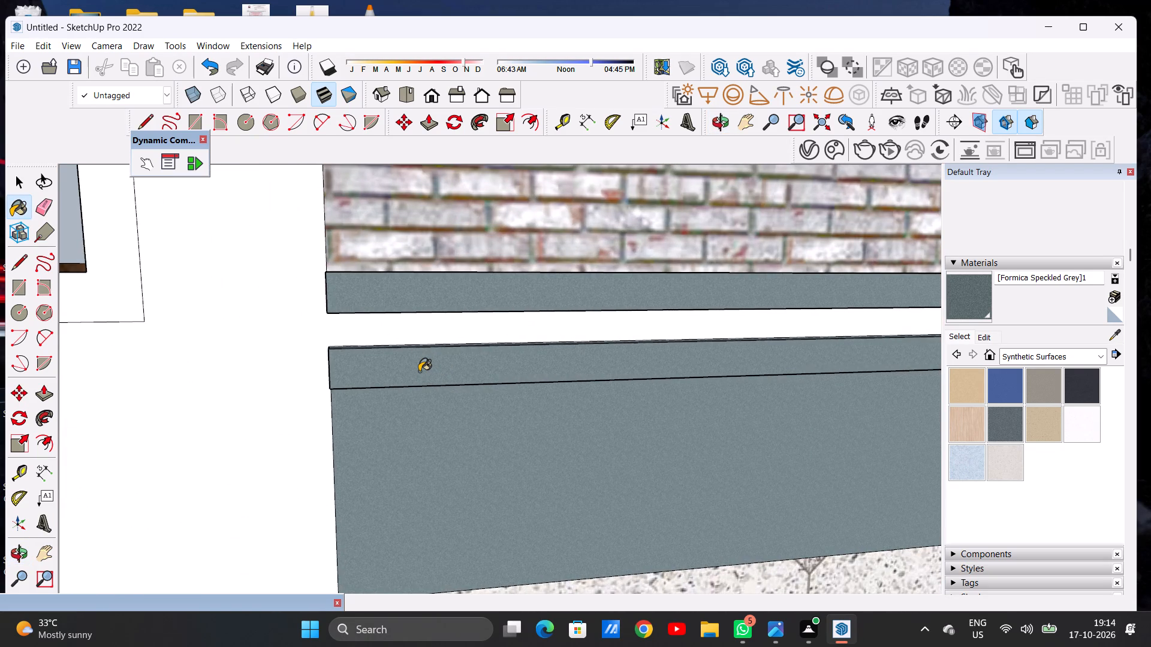
left_click(419, 371)
left_click(416, 289)
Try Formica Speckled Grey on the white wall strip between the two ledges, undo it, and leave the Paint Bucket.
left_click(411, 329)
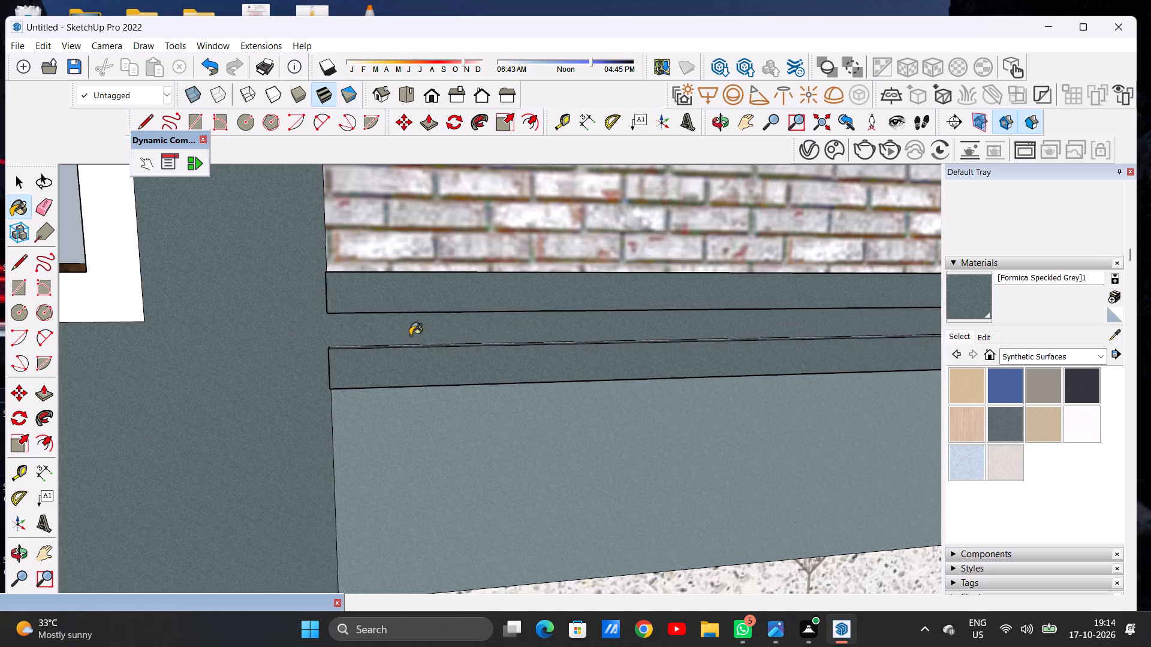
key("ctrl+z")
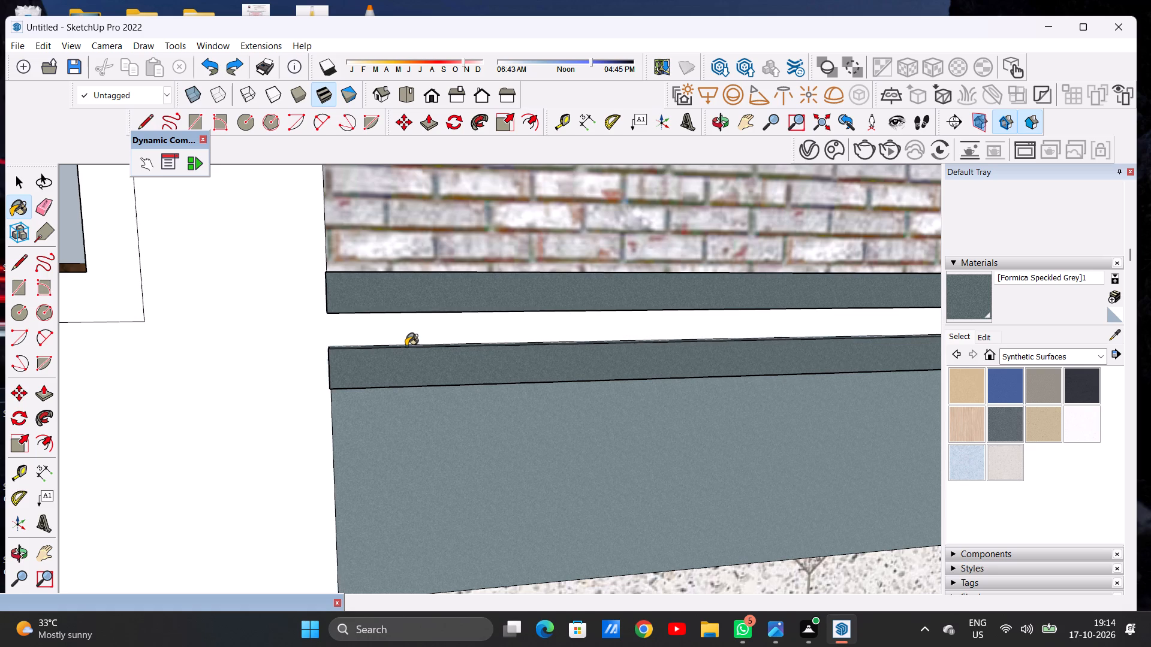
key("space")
Examine the finished bands on the house exterior and the unpainted gate pillars of the front compound wall.
scroll(466, 332, "down", 20)
scroll(466, 332, "down", 1)
middle_click_drag(432, 304, 544, 301)
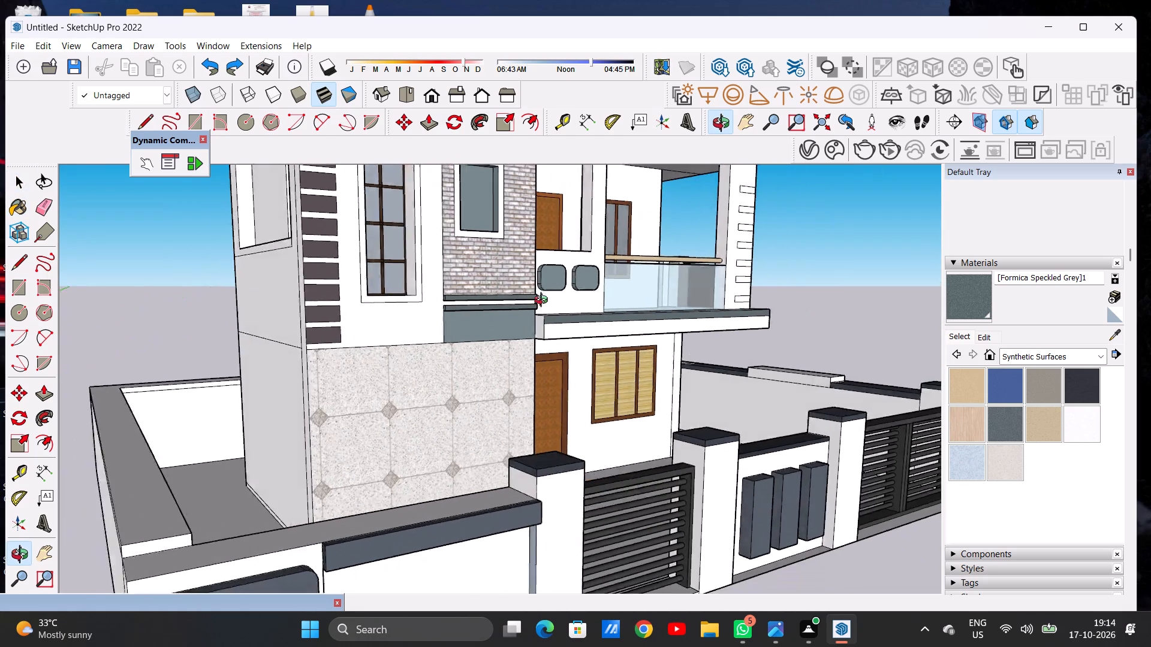
middle_click_drag(544, 301, 355, 334)
scroll(423, 350, "down", 17)
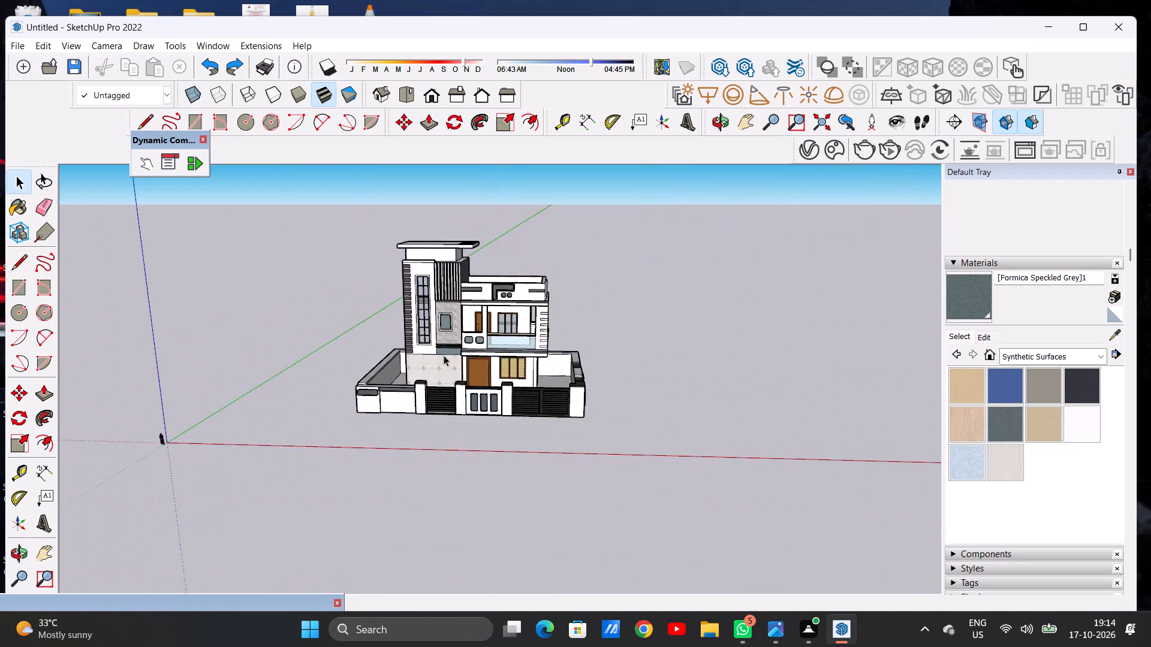
middle_click_drag(441, 354, 433, 328)
scroll(433, 395, "up", 12)
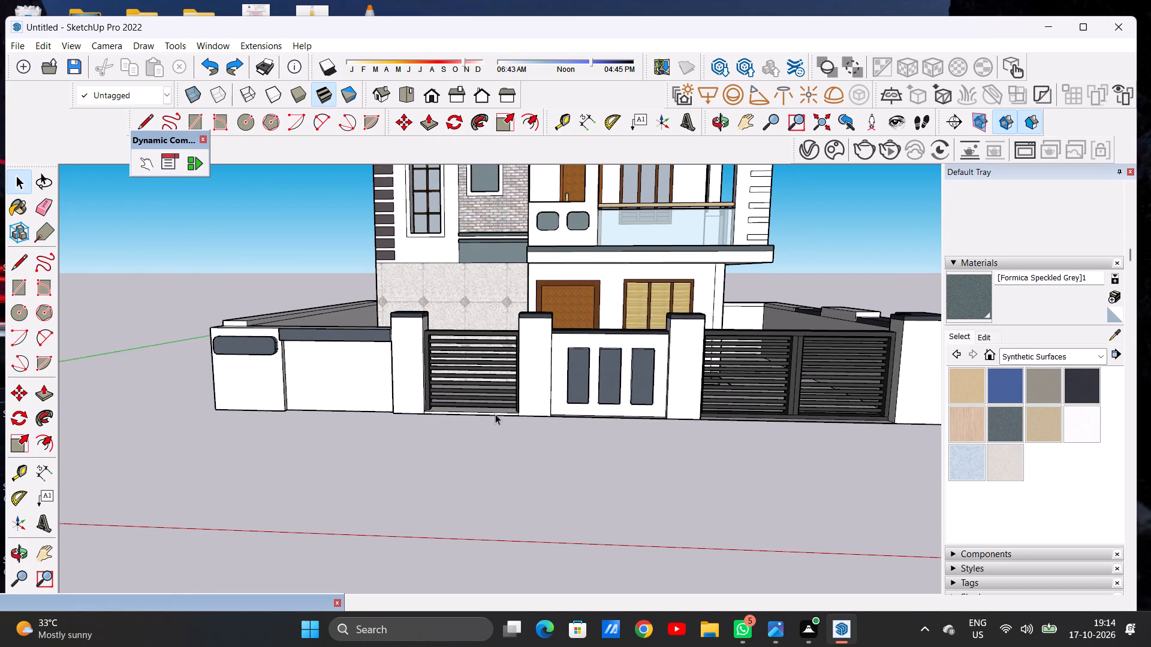
scroll(508, 410, "down", 6)
scroll(531, 383, "up", 6)
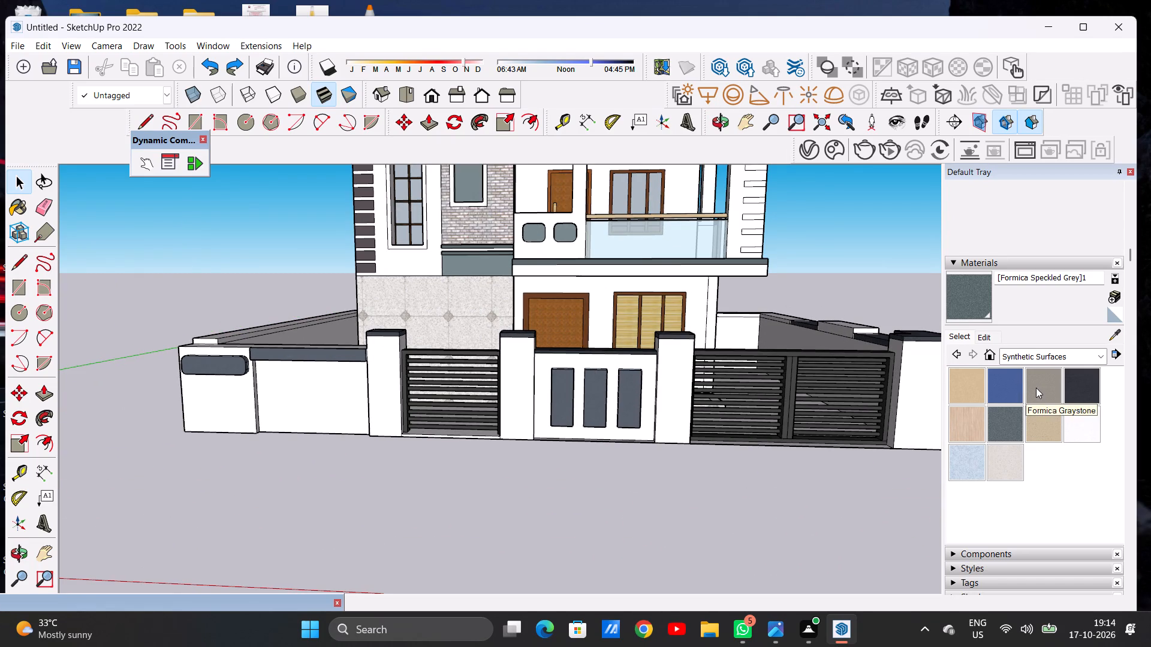
Paint the front and side faces of the small gate's outer pillar with Terrazzo Tile Light from Synthetic Surfaces.
left_click(1004, 448)
scroll(417, 407, "up", 7)
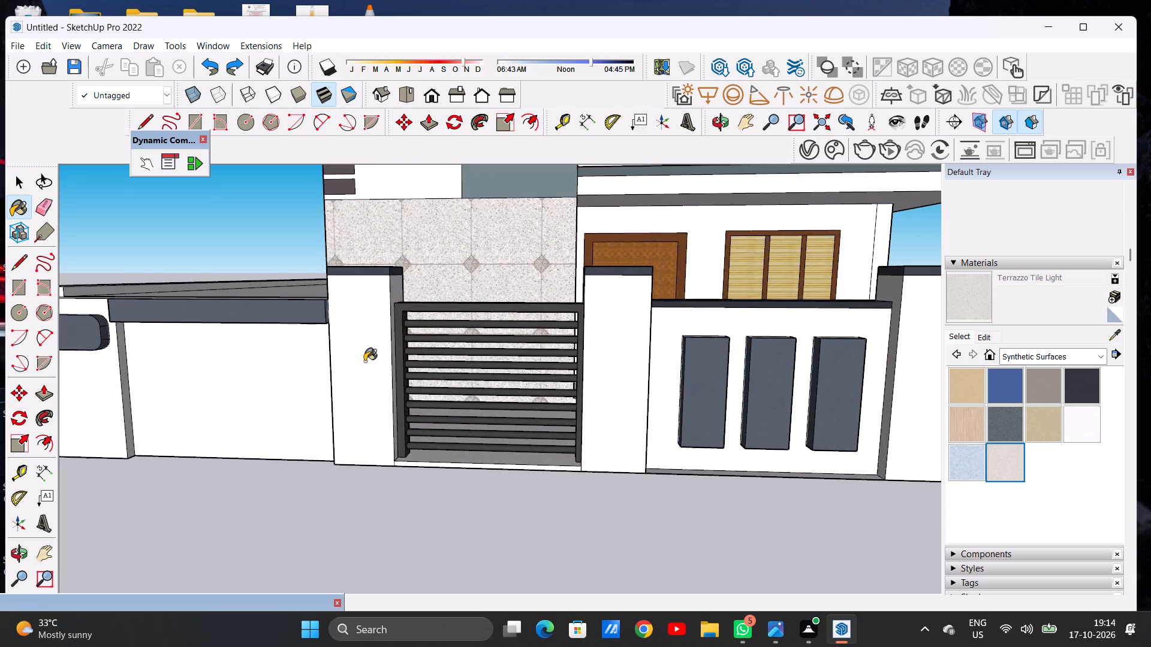
left_click(361, 359)
scroll(364, 368, "down", 4)
middle_click_drag(302, 321, 145, 379)
scroll(346, 322, "up", 6)
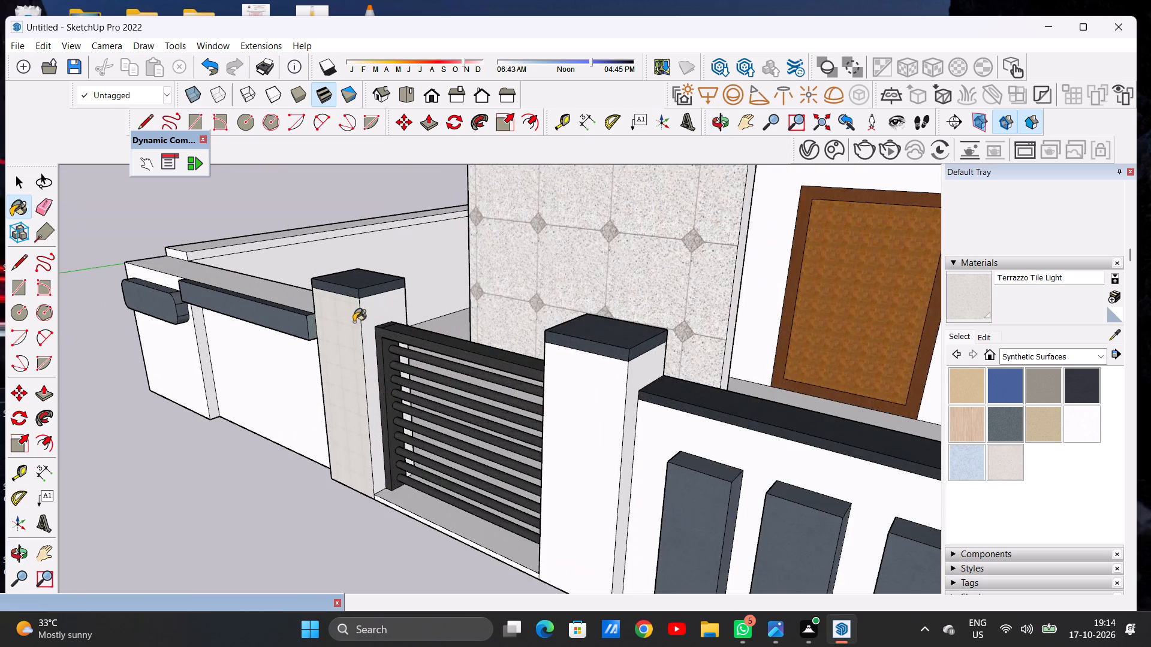
scroll(354, 322, "up", 6)
left_click(366, 312)
scroll(302, 356, "down", 6)
middle_click_drag(298, 361, 590, 313)
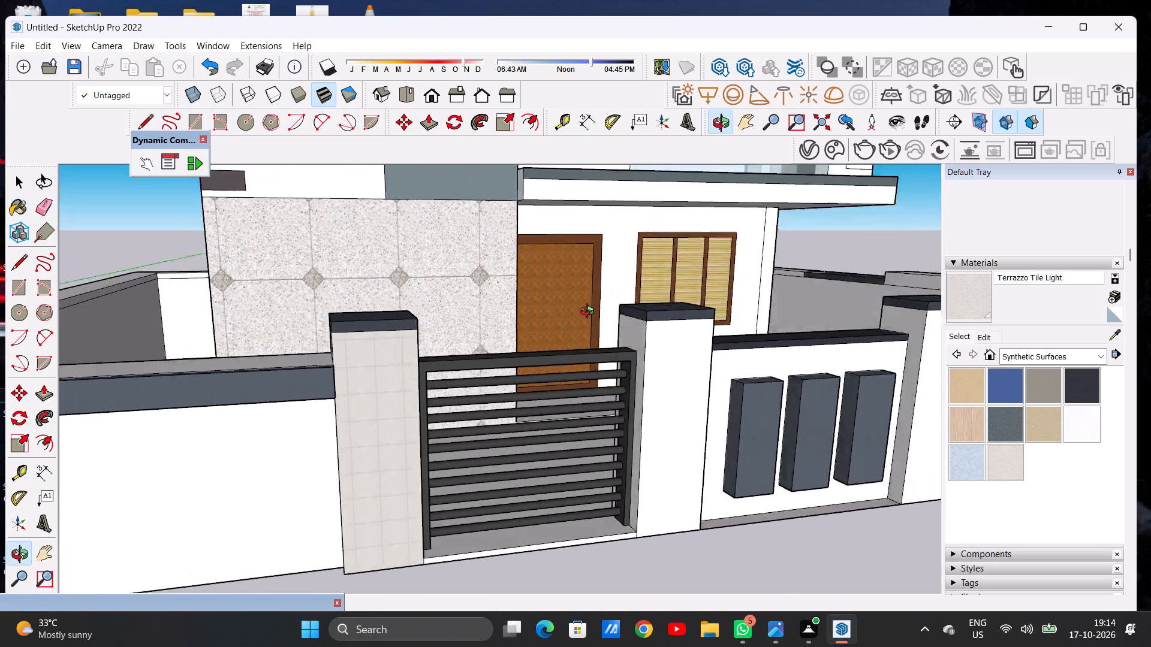
middle_click_drag(590, 313, 638, 302)
scroll(345, 334, "up", 7)
left_click(562, 318)
Paint the courtyard-facing rear of the small gate's outer pillar with Terrazzo Tile Light.
scroll(311, 367, "down", 14)
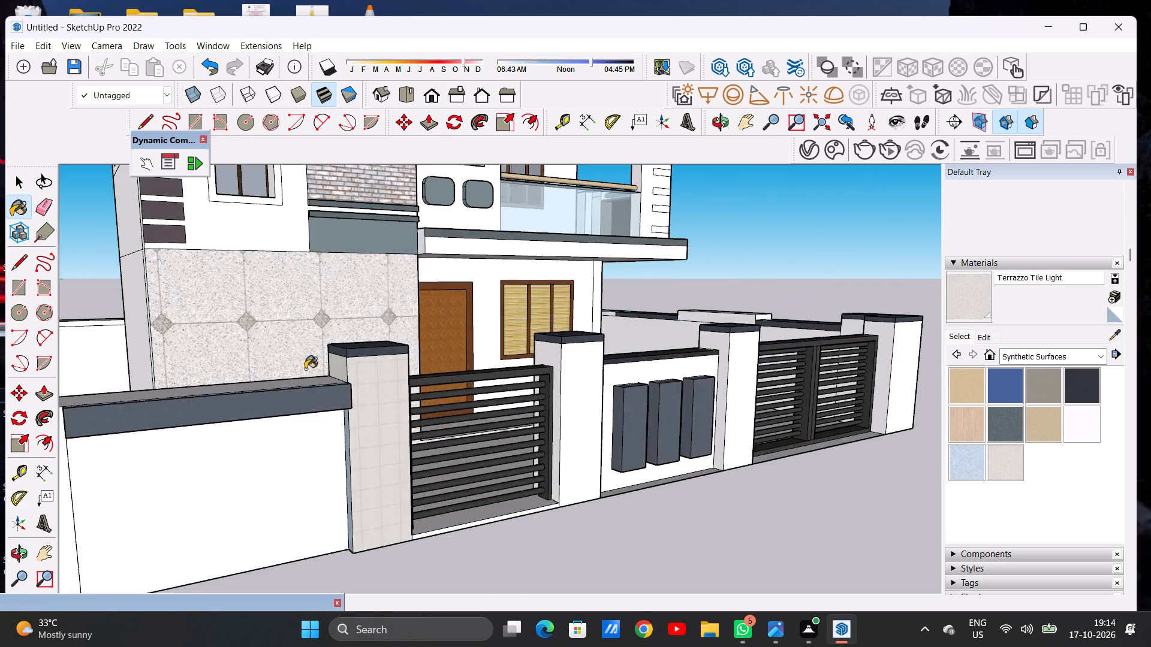
scroll(305, 369, "down", 4)
middle_click_drag(442, 353, 0, 394)
scroll(597, 338, "up", 5)
scroll(310, 309, "up", 4)
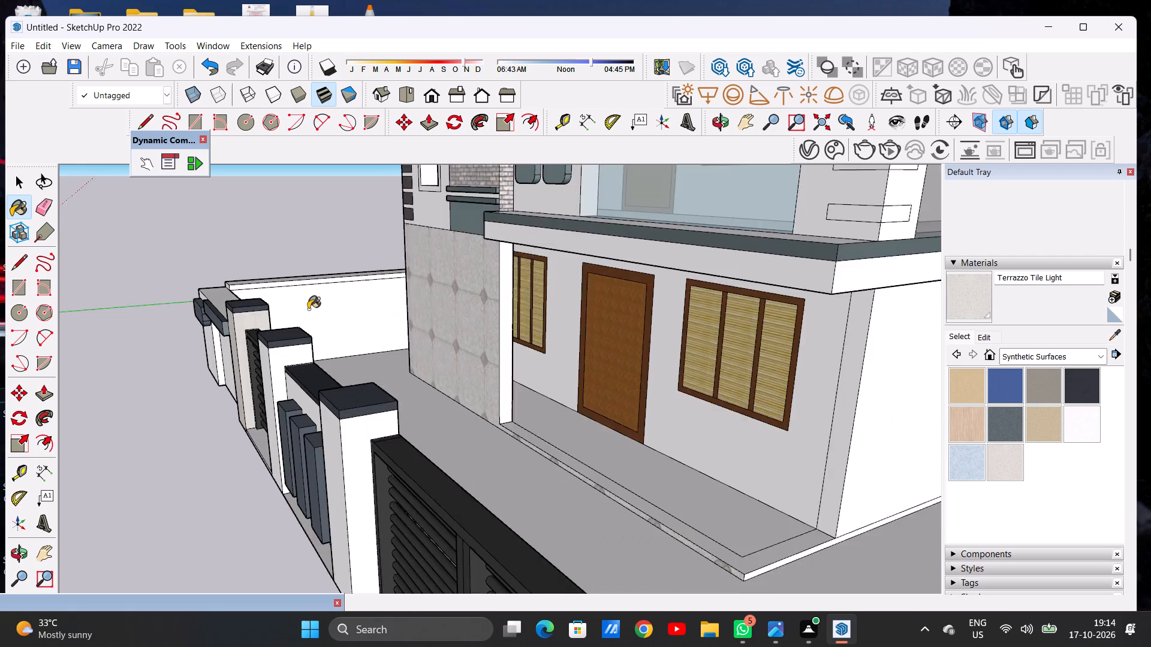
scroll(308, 309, "up", 2)
middle_click_drag(277, 304, 245, 313)
scroll(245, 313, "up", 3)
middle_click_drag(312, 317, 246, 317)
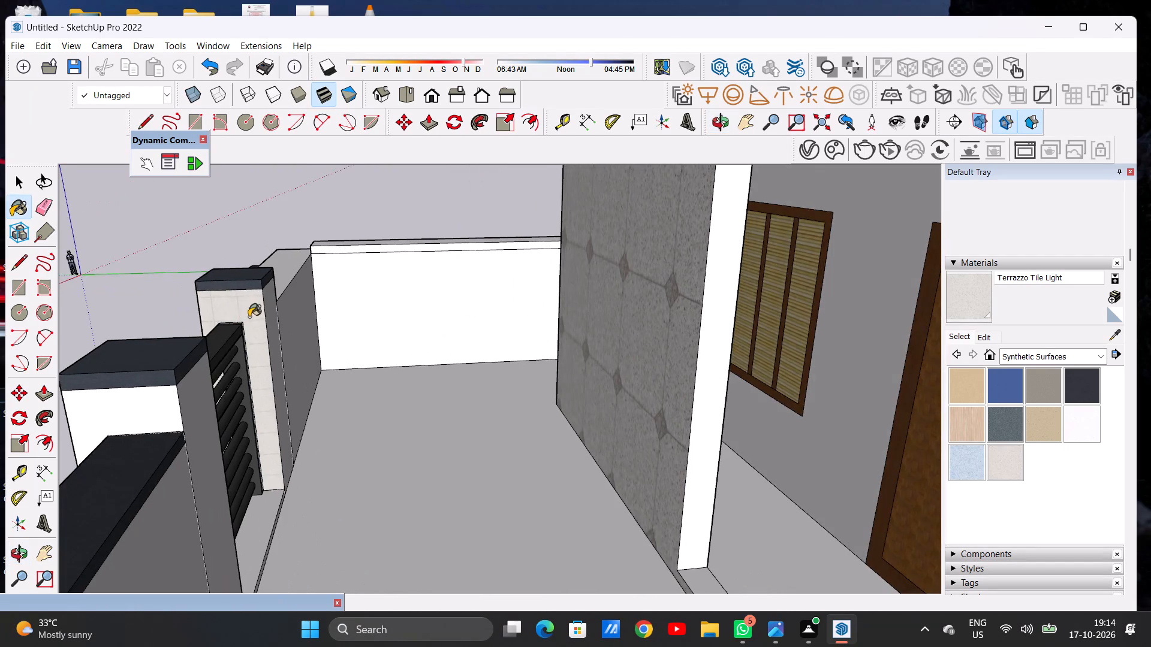
scroll(268, 312, "up", 12)
left_click(270, 282)
Paint the rear and fence-side faces of the small gate's second pillar with Terrazzo Tile Light.
scroll(254, 337, "down", 11)
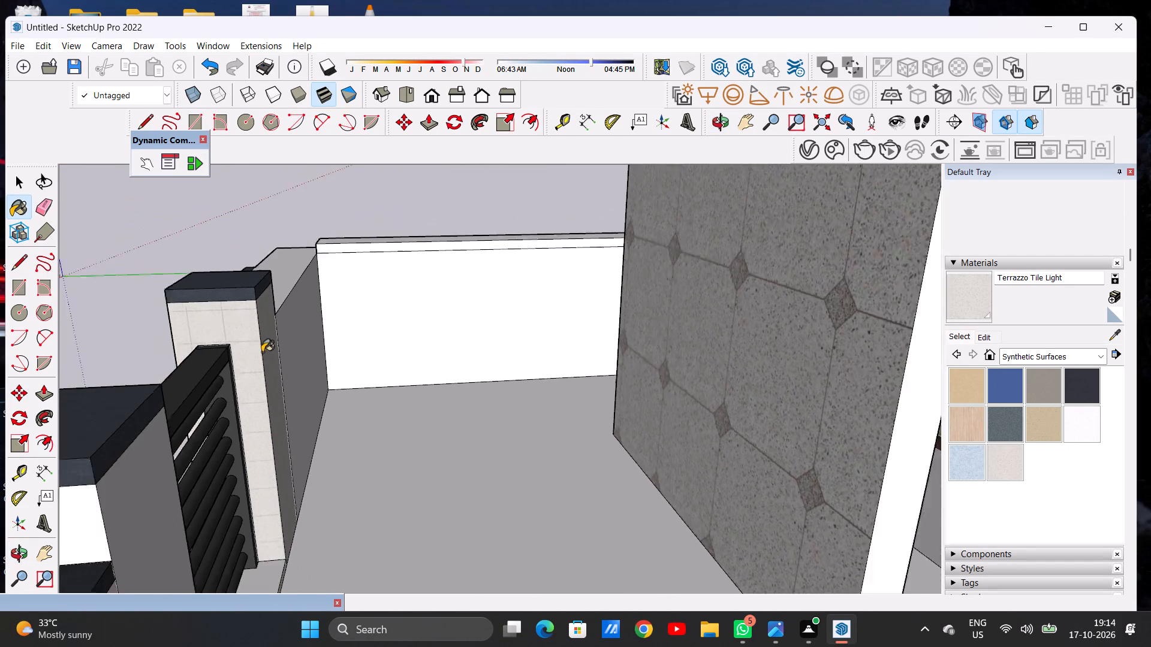
scroll(262, 352, "down", 3)
scroll(208, 428, "up", 5)
left_click(195, 410)
left_click(159, 419)
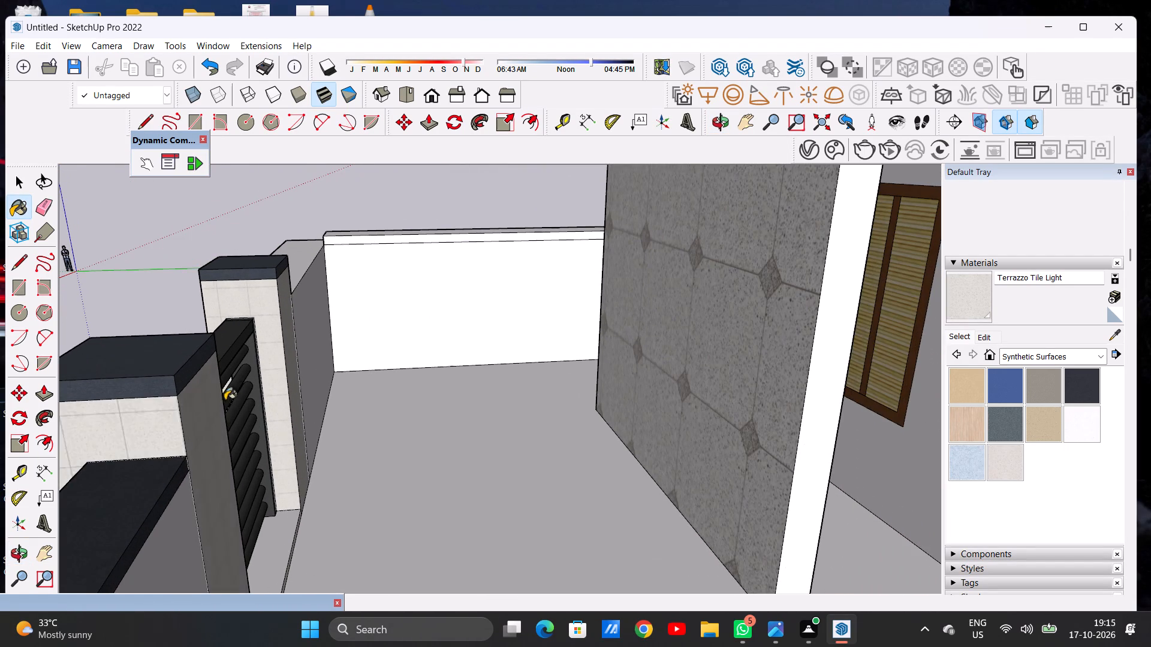
Paint the front face and the remaining side strip of the small gate's second pillar with Terrazzo Tile Light.
scroll(238, 377, "down", 8)
middle_click_drag(164, 389, 523, 354)
left_click(527, 449)
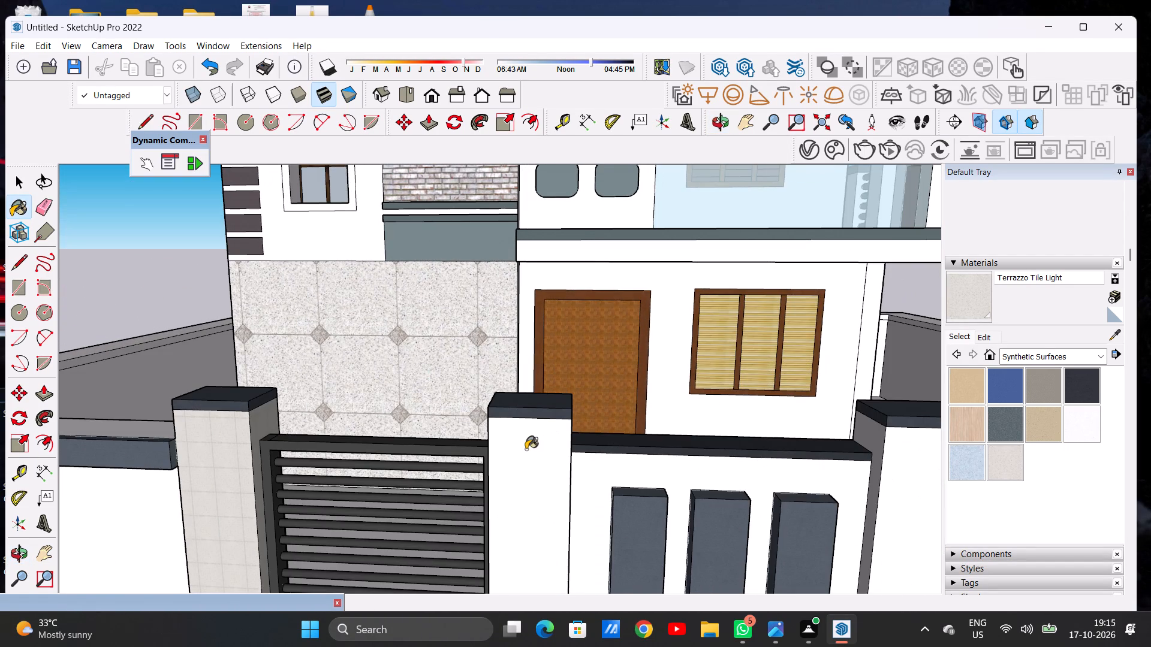
scroll(400, 371, "down", 8)
middle_click_drag(498, 401, 326, 385)
scroll(409, 386, "up", 2)
scroll(409, 386, "down", 1)
scroll(409, 386, "up", 9)
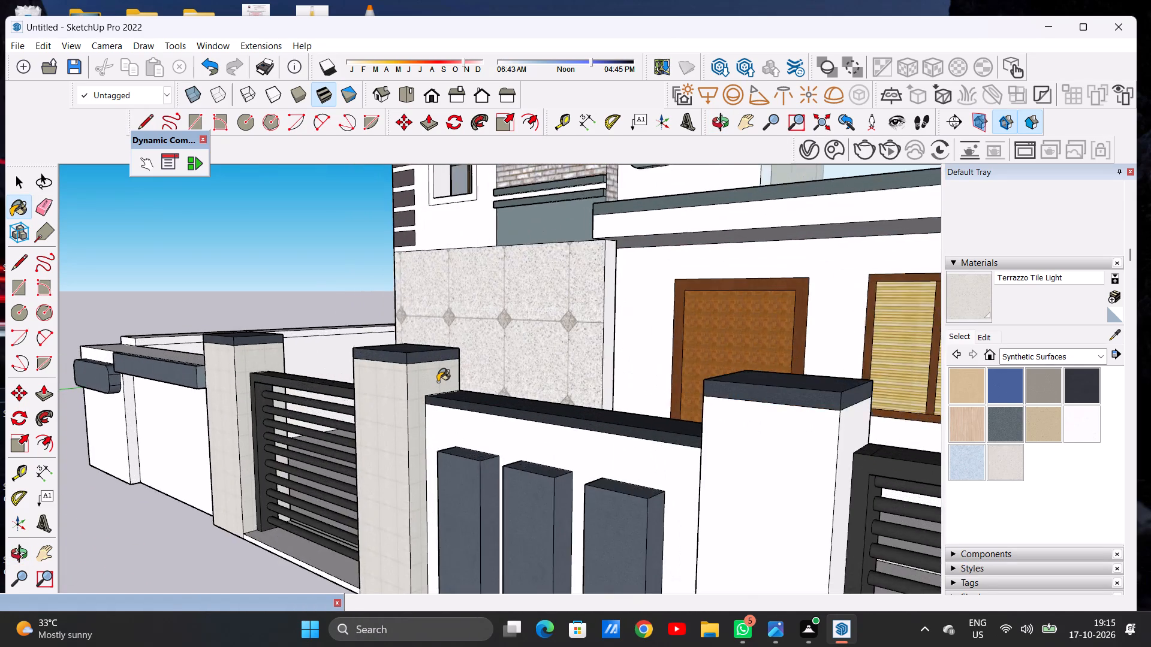
scroll(438, 382, "up", 7)
left_click(419, 378)
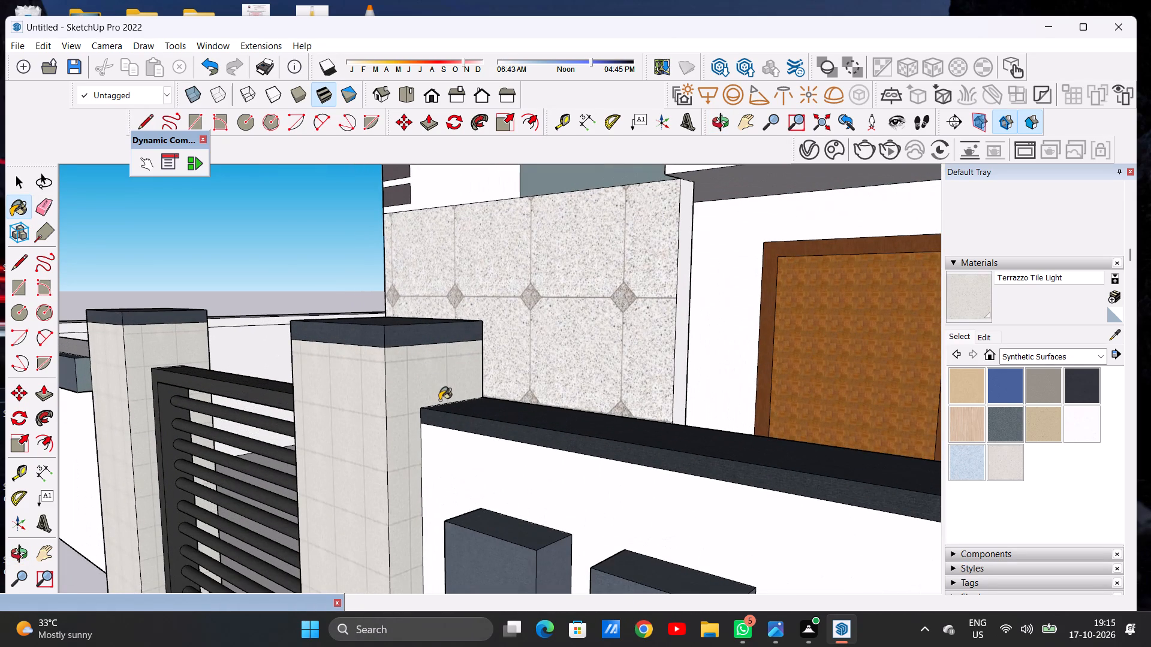
Paint the front and side faces of the pillar between the slatted fence panel and the large gate with Terrazzo Tile Light.
scroll(440, 400, "down", 5)
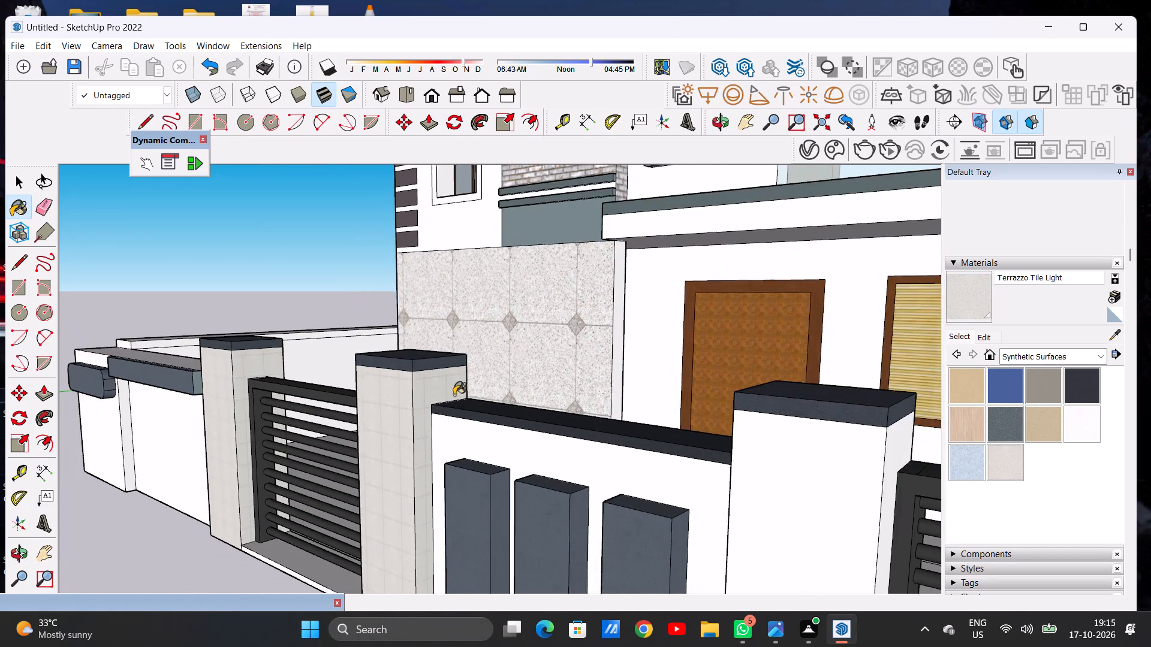
scroll(454, 395, "down", 11)
scroll(548, 395, "up", 12)
left_click(604, 400)
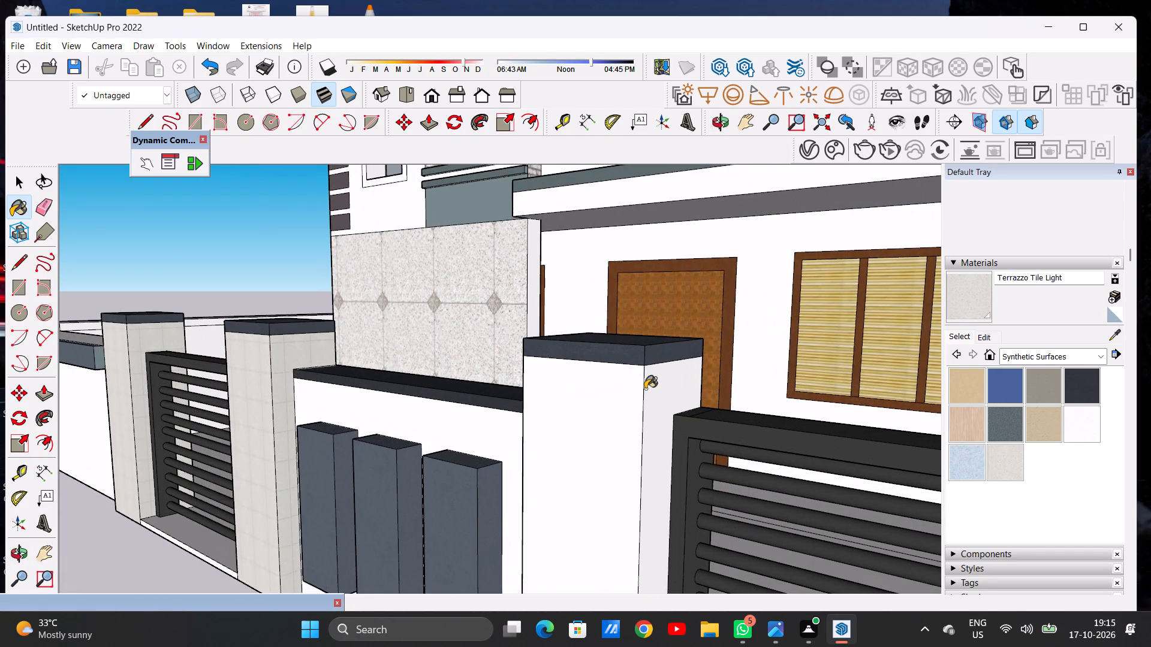
left_click(653, 389)
scroll(566, 383, "down", 7)
middle_click_drag(492, 391, 757, 382)
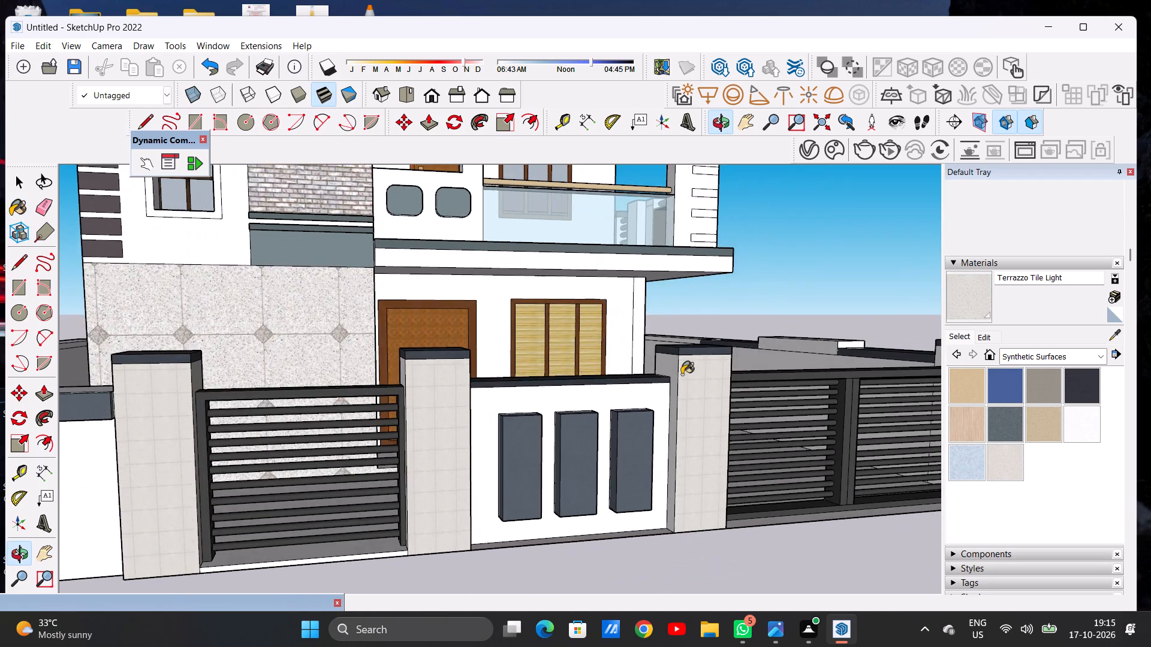
scroll(683, 370, "up", 13)
left_click(664, 367)
Paint the courtyard-facing rear of the pillar between the fence panel and the large gate with Terrazzo Tile Light.
scroll(477, 418, "down", 14)
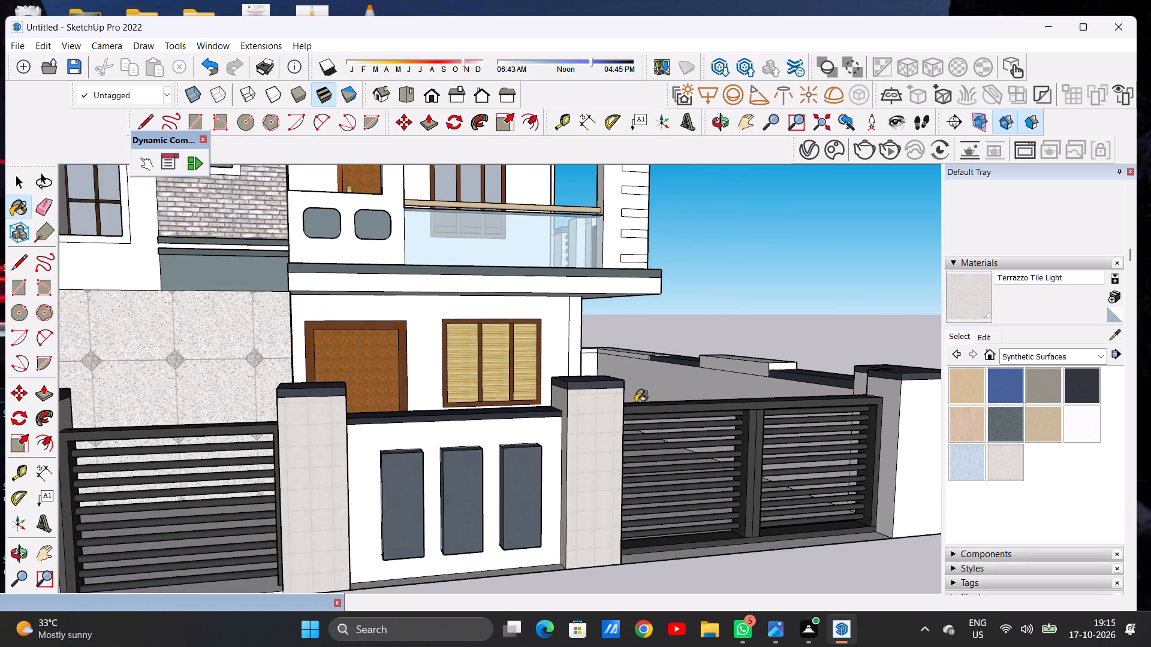
middle_click_drag(659, 385, 65, 400)
scroll(426, 371, "up", 13)
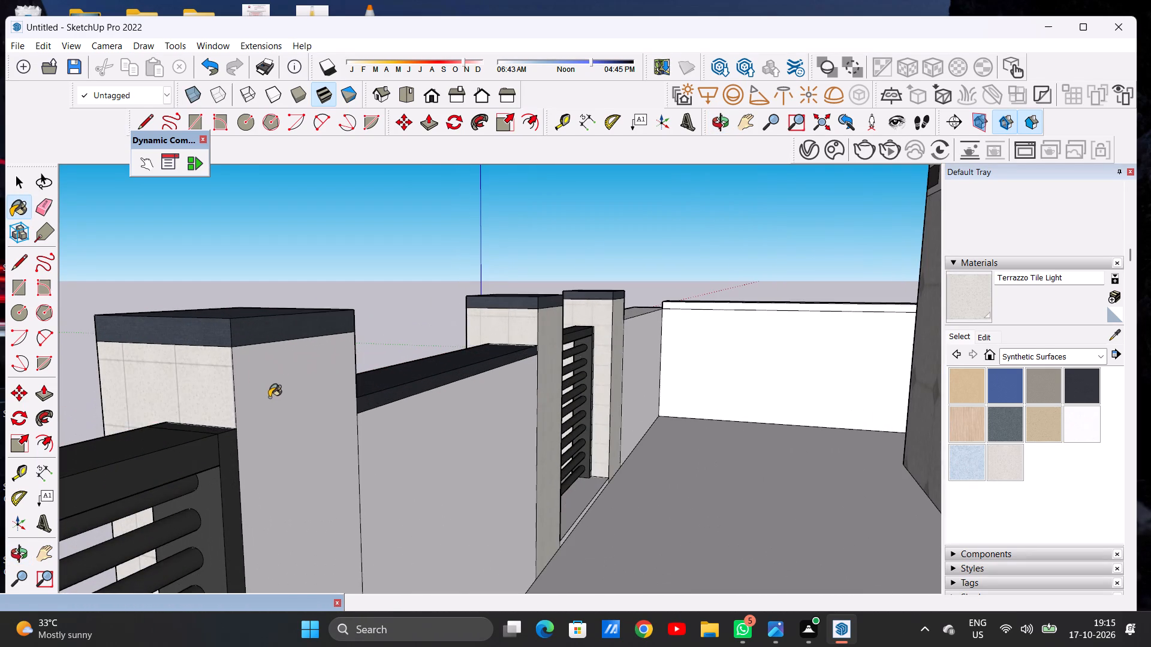
left_click(264, 397)
scroll(388, 412, "down", 5)
scroll(393, 416, "up", 1)
scroll(394, 416, "down", 20)
scroll(394, 416, "down", 3)
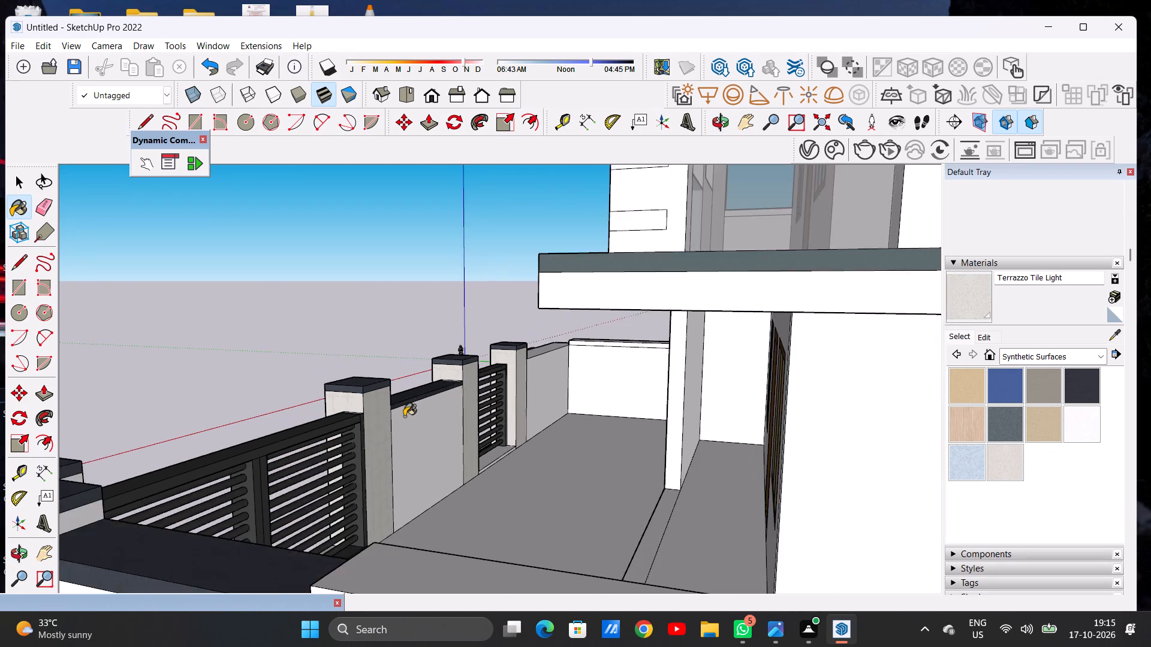
scroll(404, 416, "down", 3)
Paint the two outer street-facing sides of the corner pillar beyond the large gate with Terrazzo Tile Light.
middle_click_drag(534, 447, 789, 417)
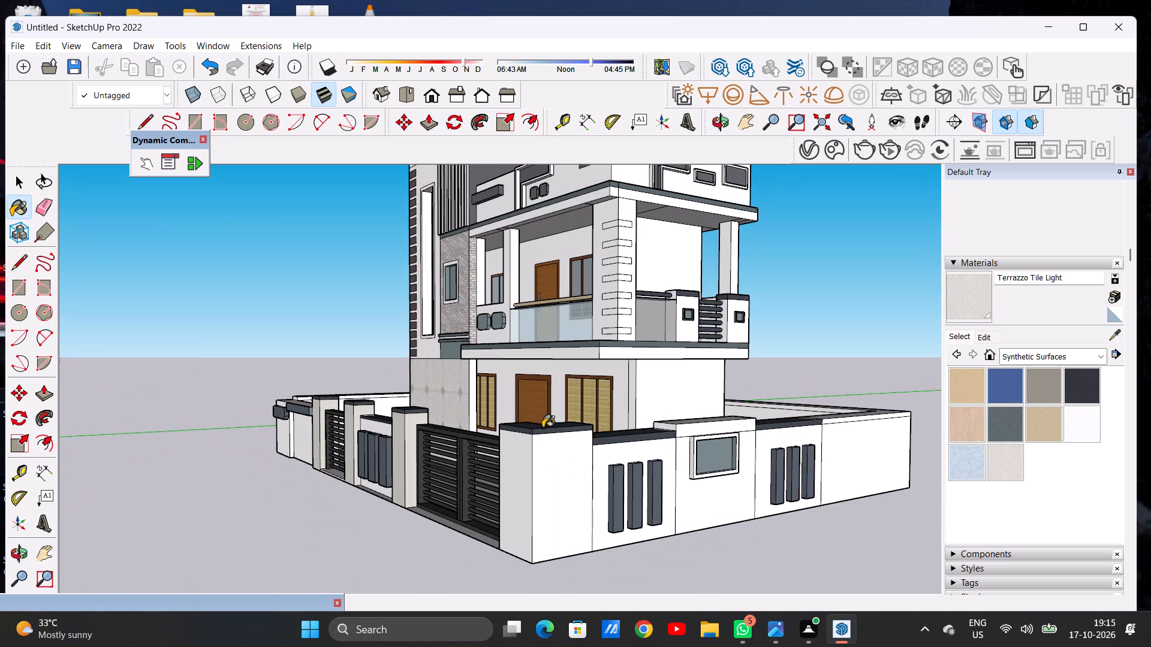
scroll(514, 479, "up", 11)
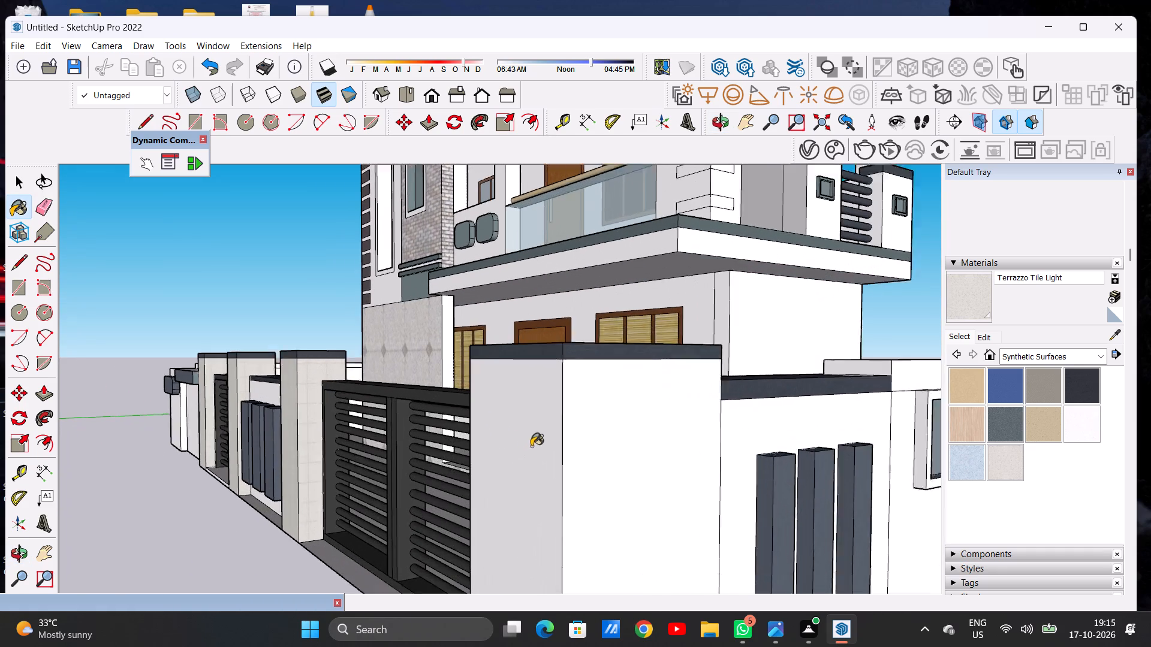
scroll(531, 446, "up", 1)
left_click(550, 420)
left_click(620, 405)
scroll(487, 407, "down", 5)
scroll(485, 409, "up", 1)
scroll(485, 409, "down", 6)
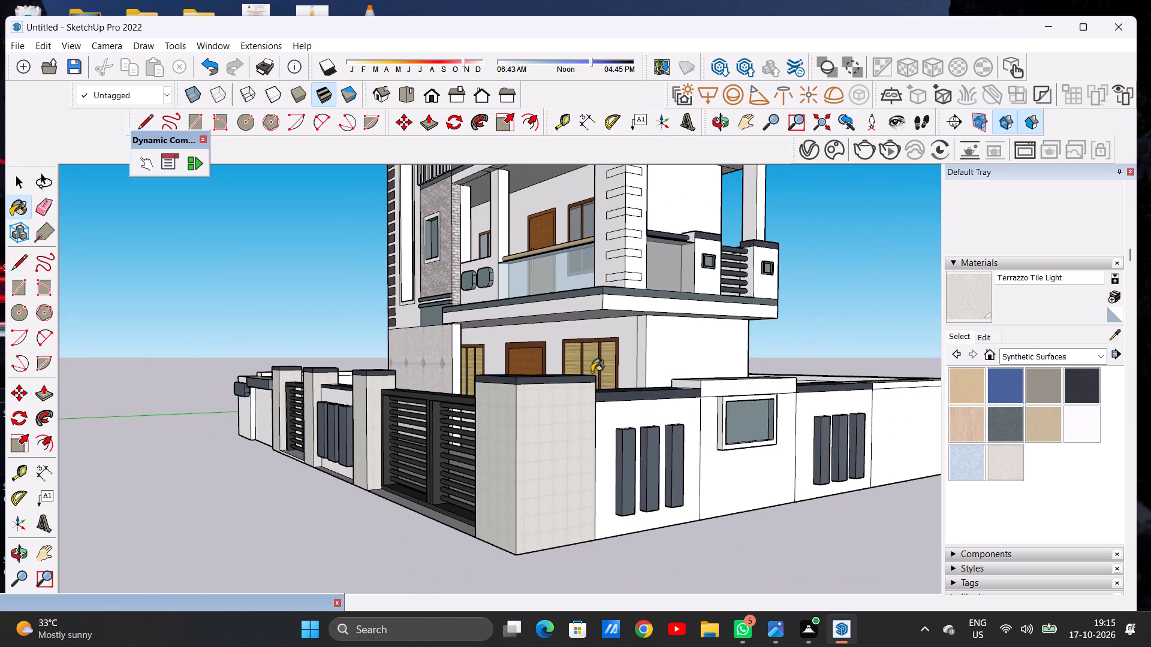
Paint the courtyard-facing faces of the corner pillar beside the large gate with Terrazzo Tile Light.
middle_click_drag(589, 373, 165, 451)
scroll(288, 391, "up", 14)
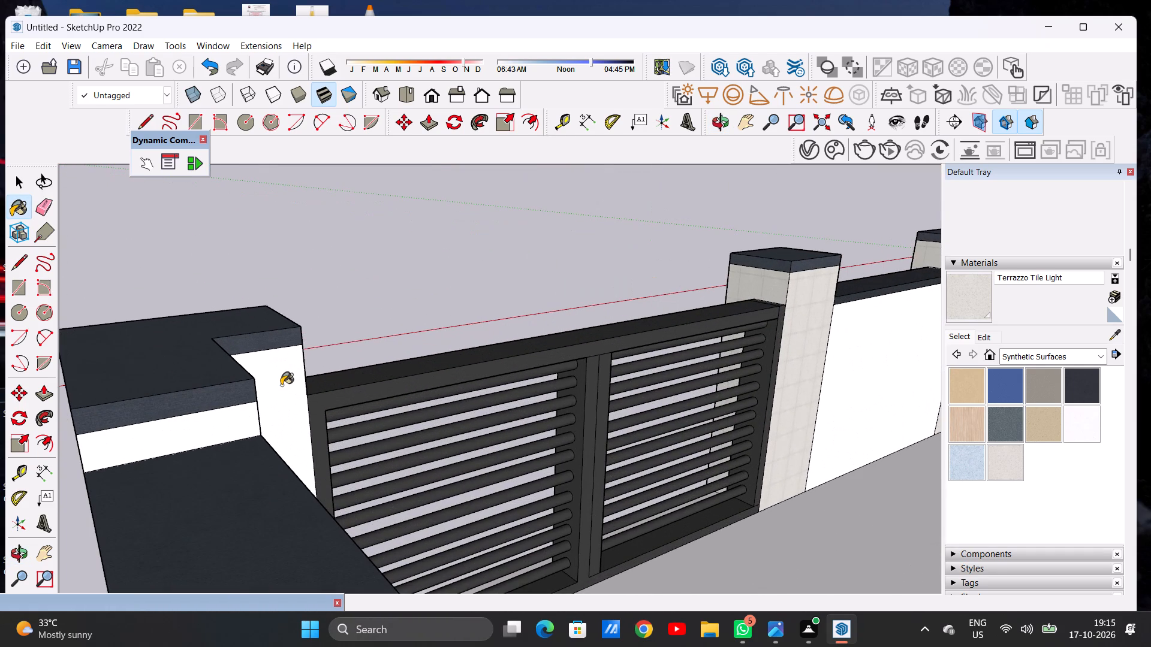
left_click(278, 385)
left_click(225, 430)
middle_click_drag(336, 411, 241, 419)
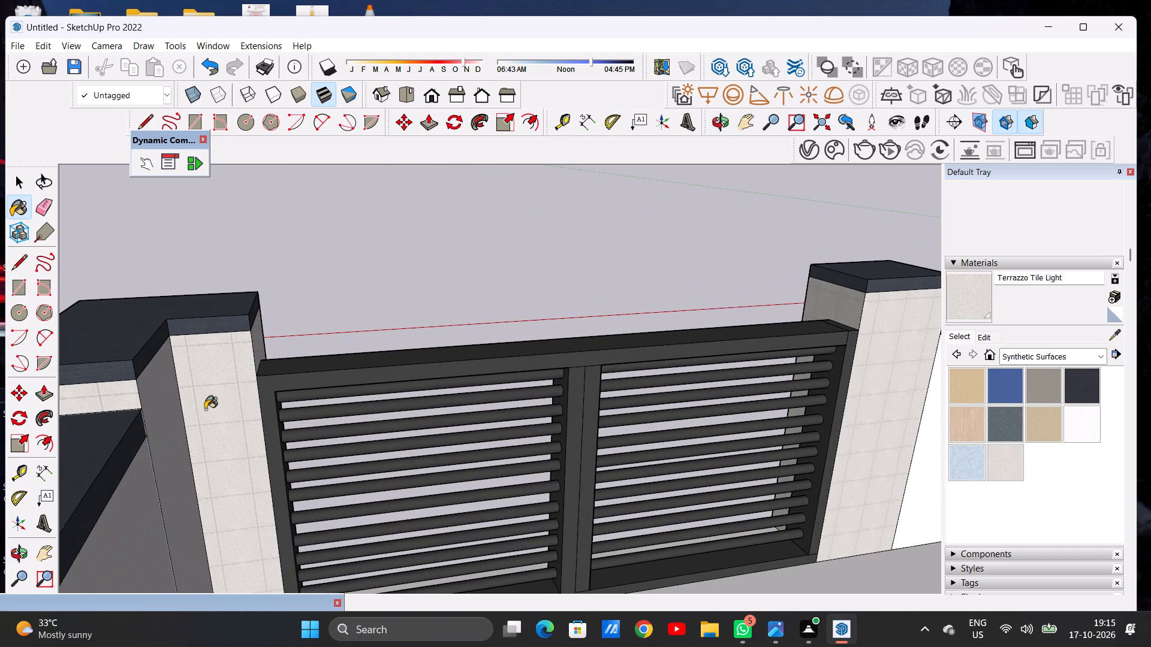
left_click(159, 414)
scroll(254, 422, "down", 2)
Examine the tiled gate pillars and the unpainted compound walls from the front and both sides.
middle_click_drag(221, 413, 677, 346)
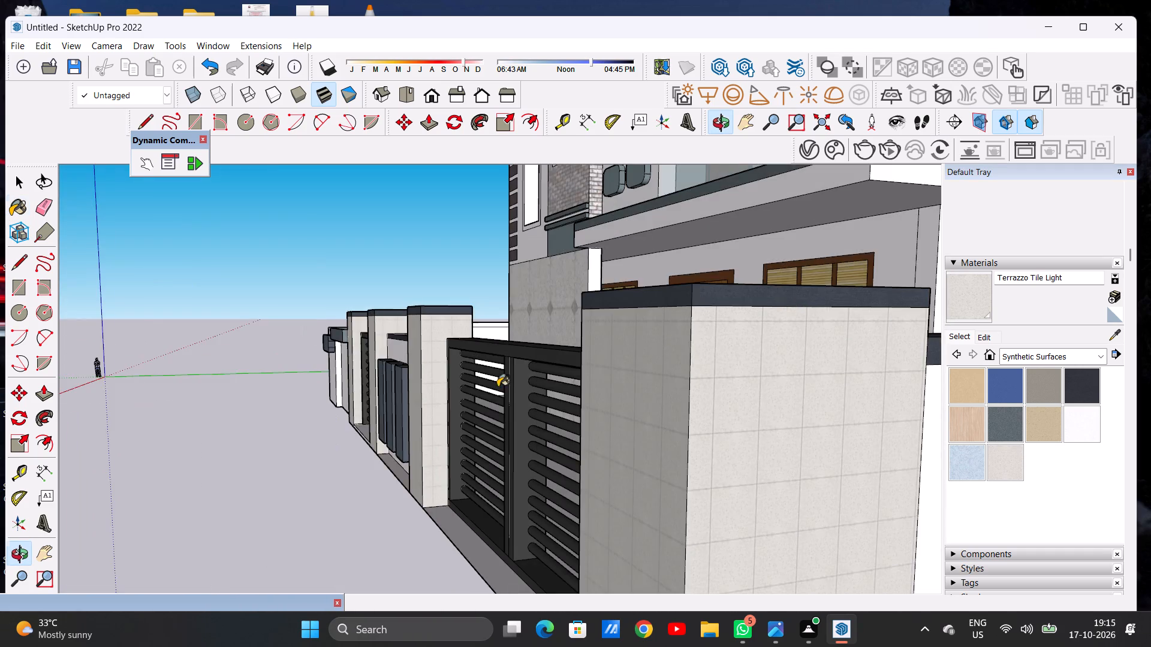
scroll(496, 391, "down", 14)
middle_click_drag(460, 401, 781, 401)
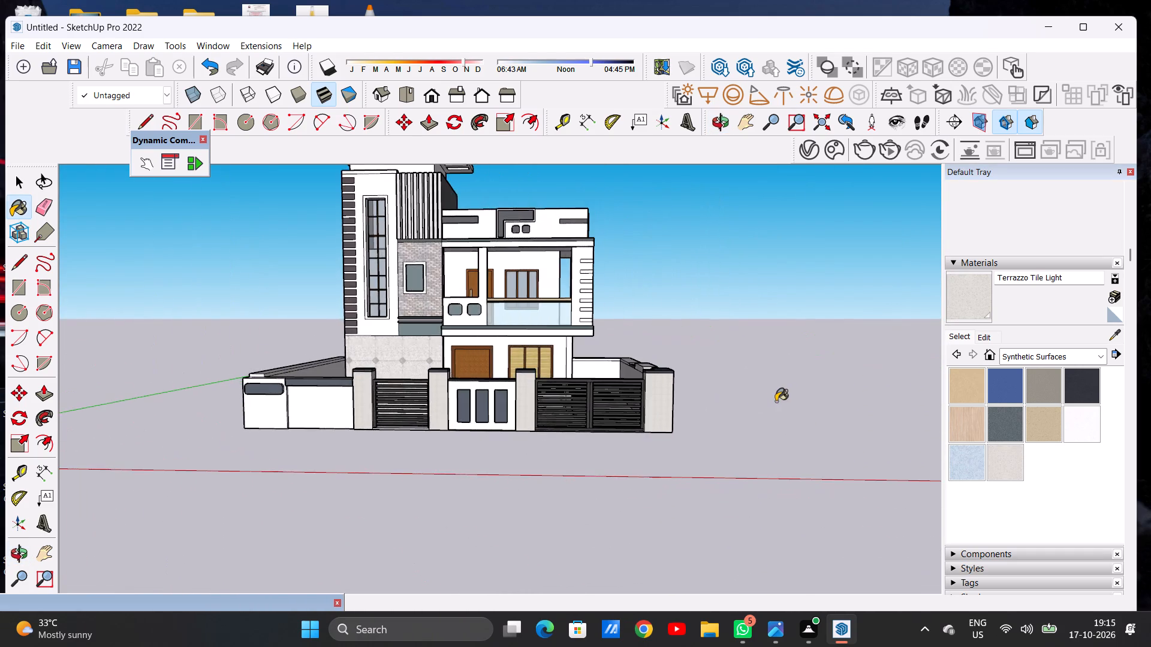
scroll(728, 416, "down", 5)
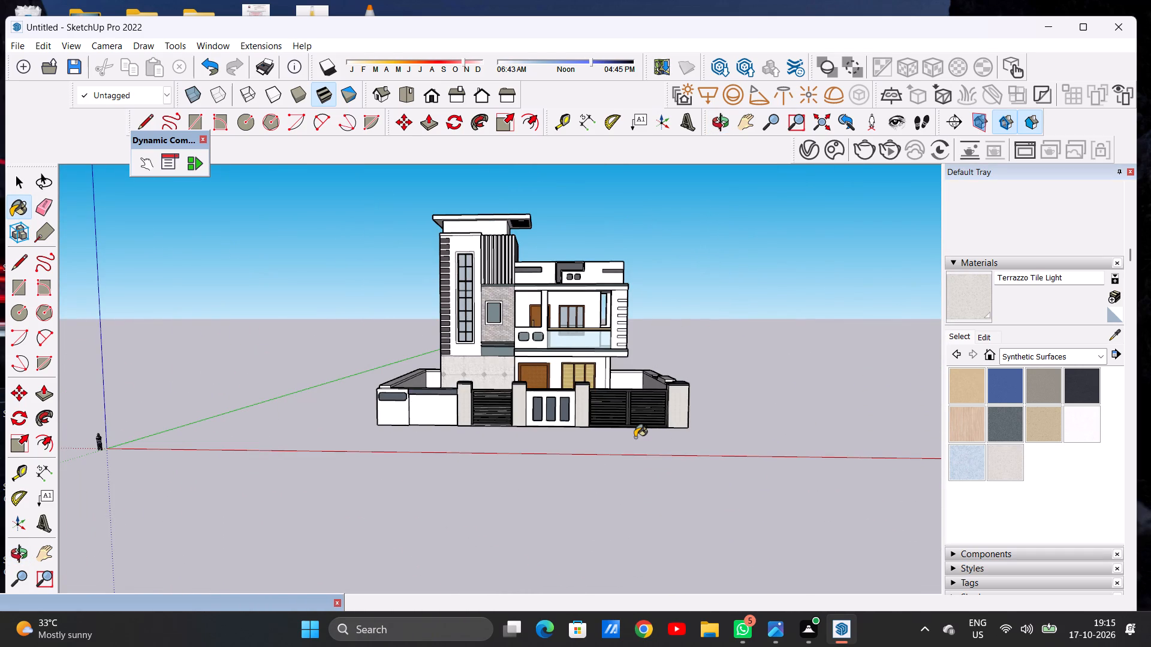
scroll(600, 432, "up", 6)
scroll(378, 387, "up", 5)
middle_click_drag(267, 385, 430, 394)
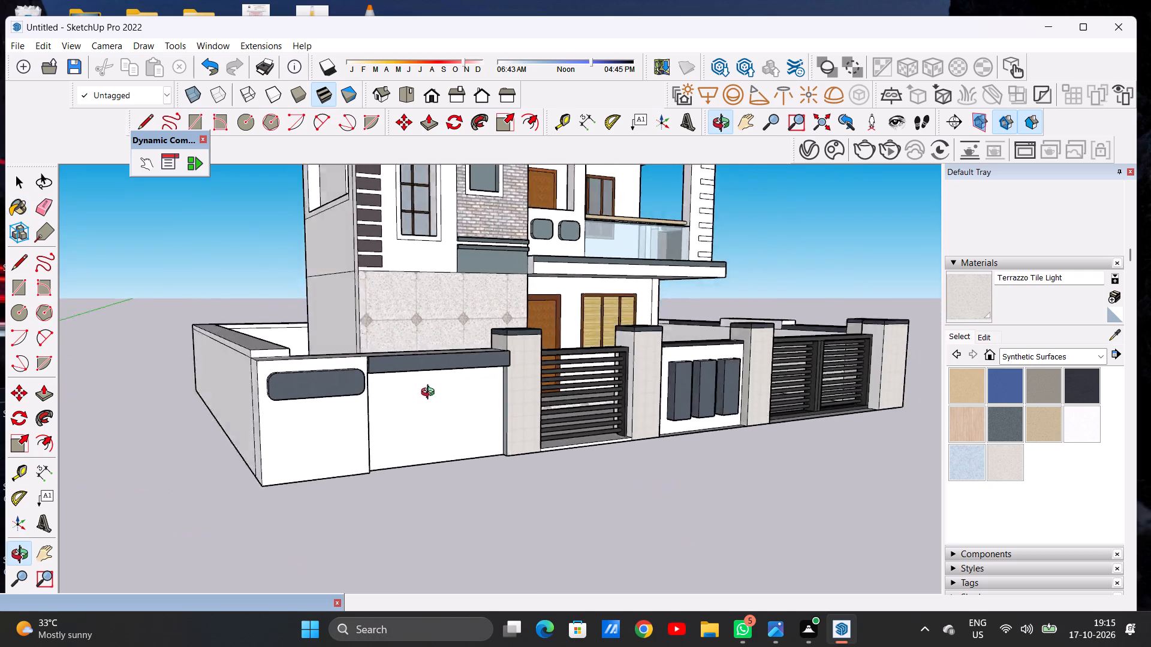
middle_click_drag(430, 394, 472, 431)
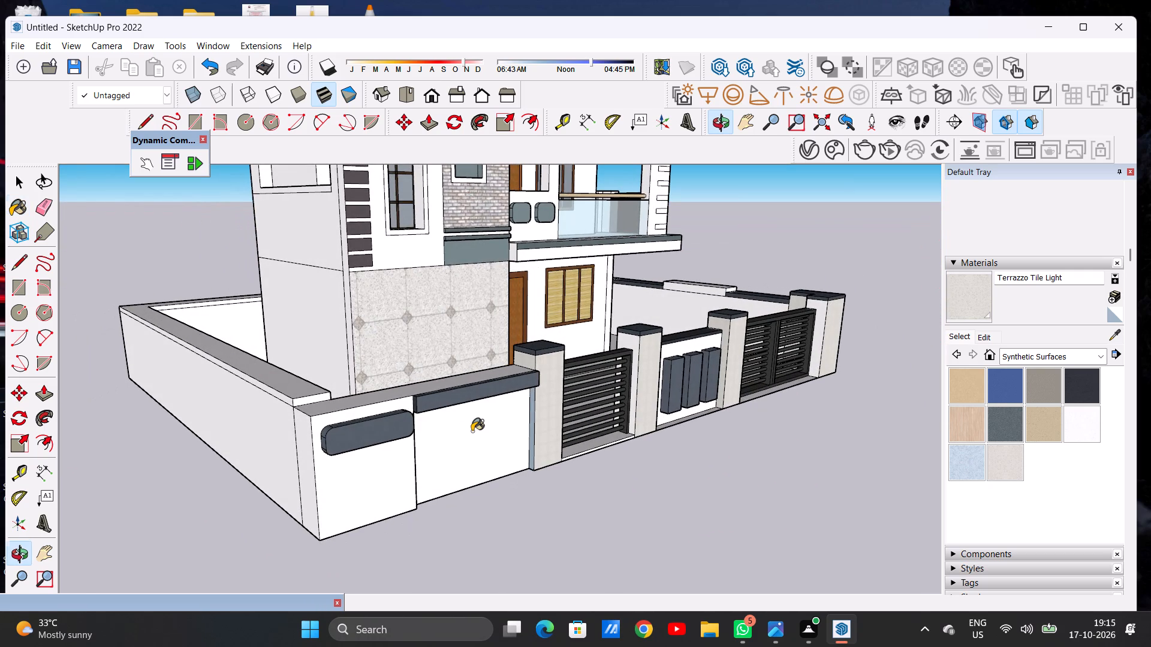
scroll(577, 428, "down", 6)
middle_click_drag(565, 439, 360, 404)
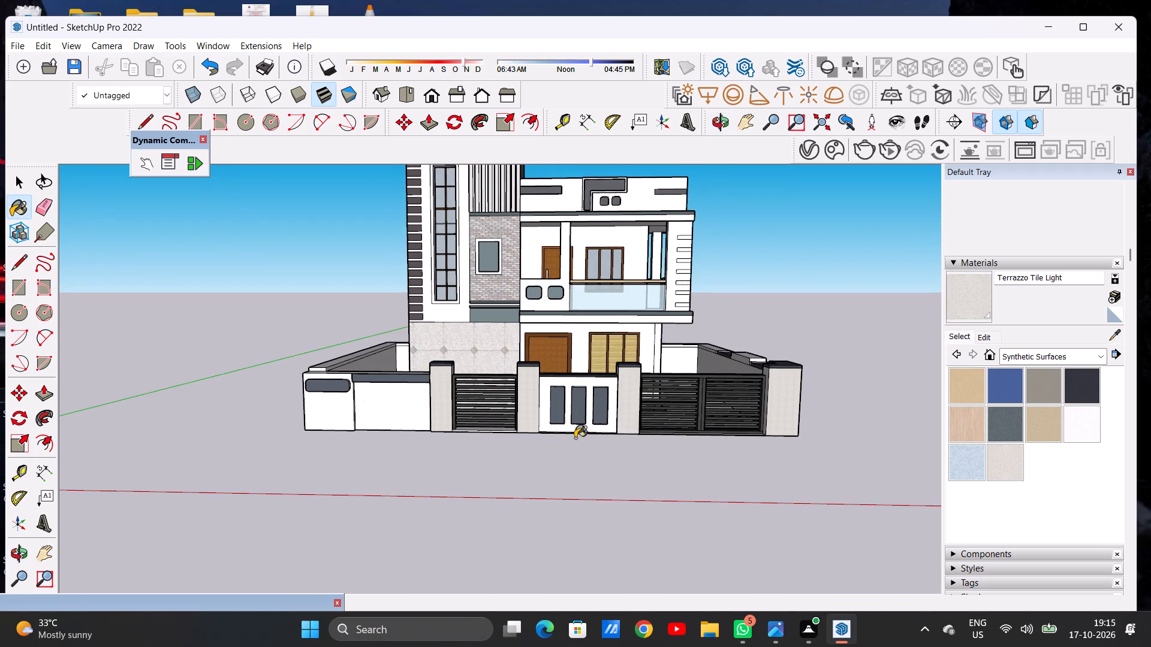
scroll(581, 447, "down", 7)
scroll(595, 443, "up", 4)
key("space")
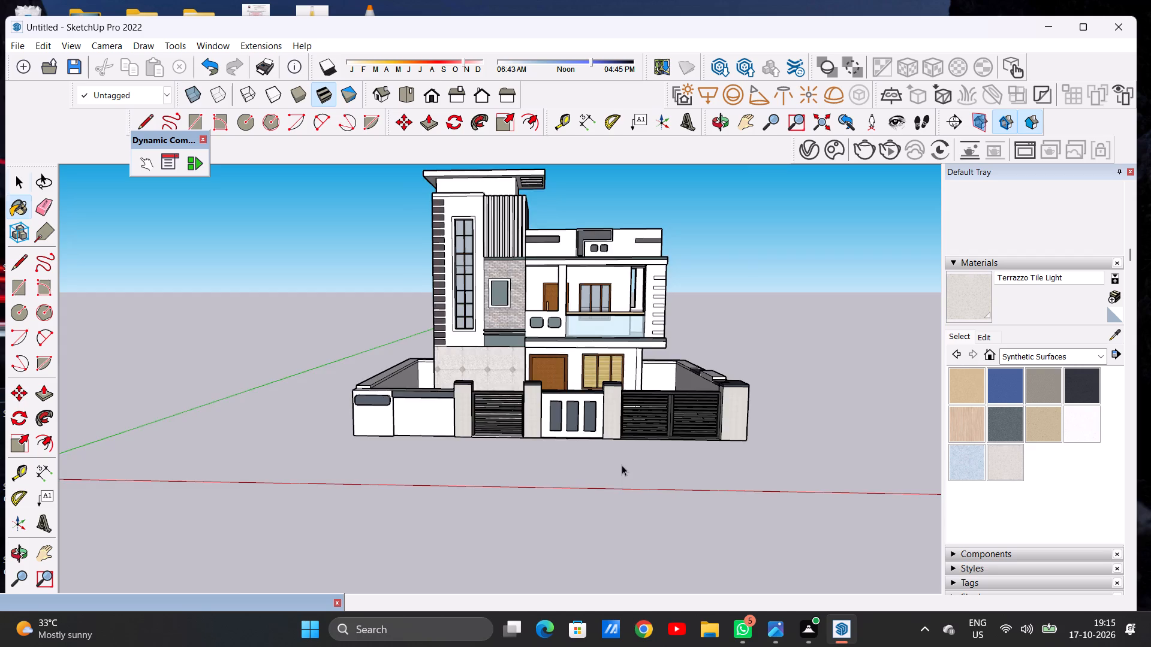
scroll(622, 465, "down", 5)
middle_click_drag(718, 428, 593, 452)
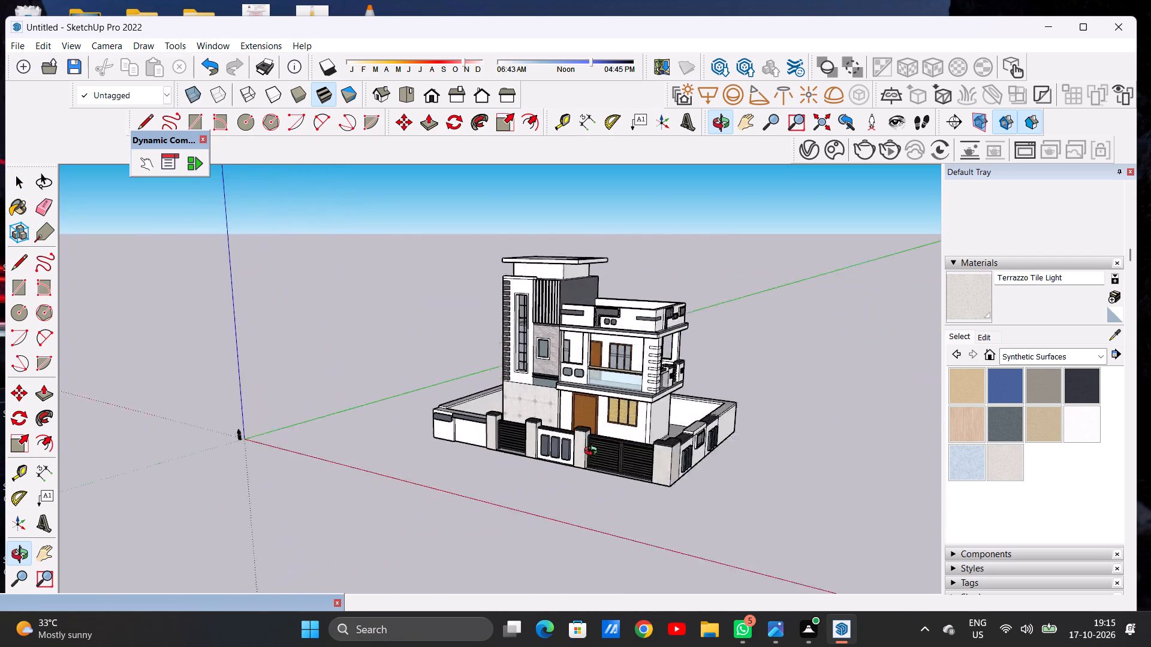
middle_click_drag(593, 452, 671, 445)
middle_click_drag(424, 445, 643, 445)
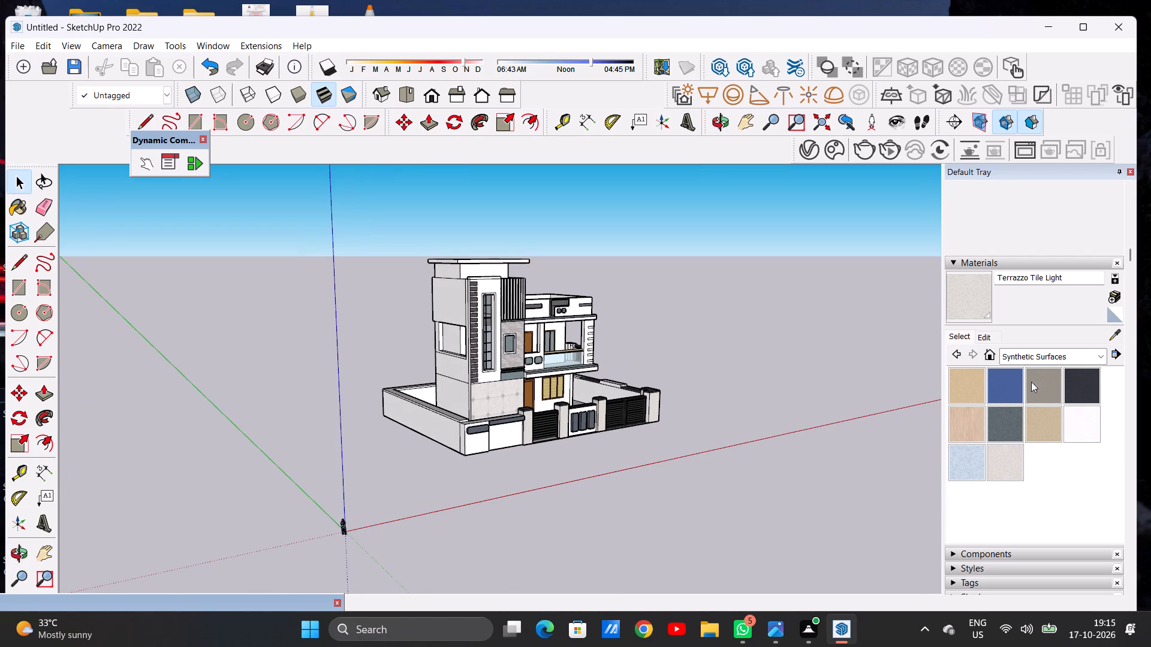
Paint the outer face of the tower-side boundary wall, including its front corner strip, with Basic Tile from the Tile materials.
left_click(1016, 352)
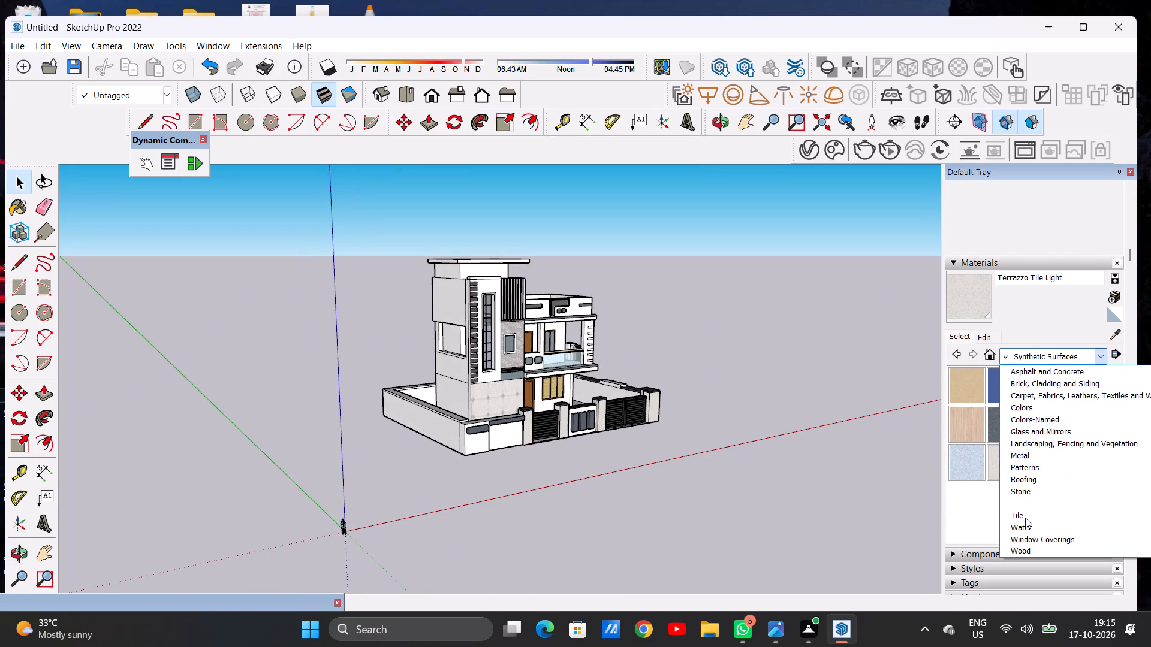
left_click(1025, 518)
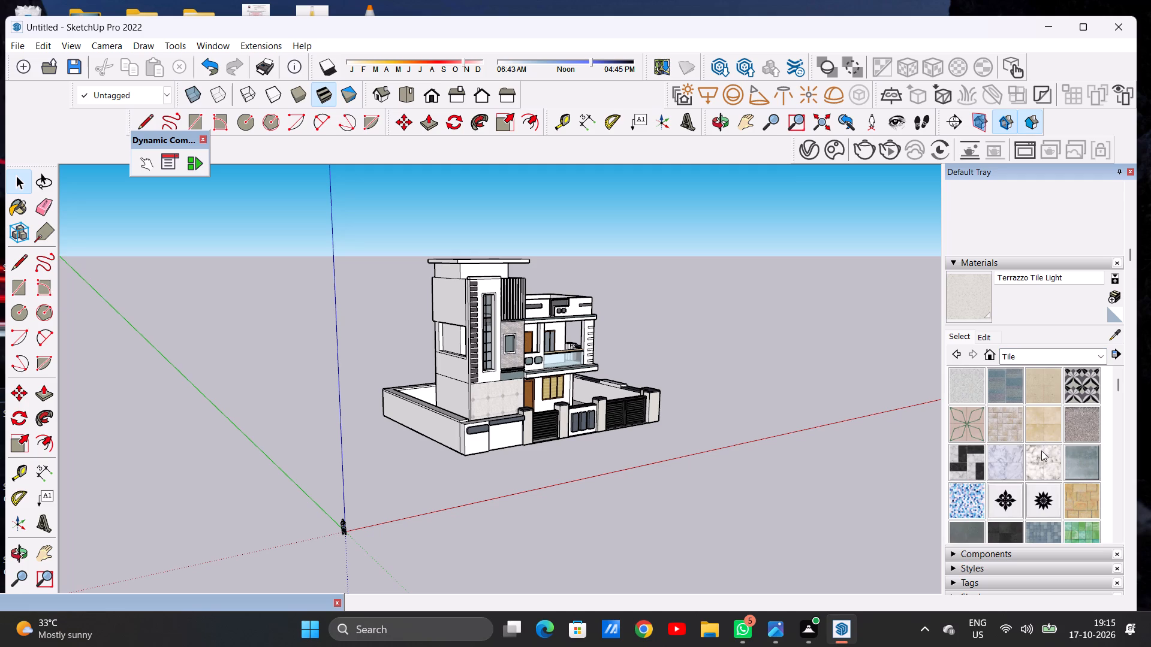
left_click(965, 379)
scroll(454, 415, "up", 6)
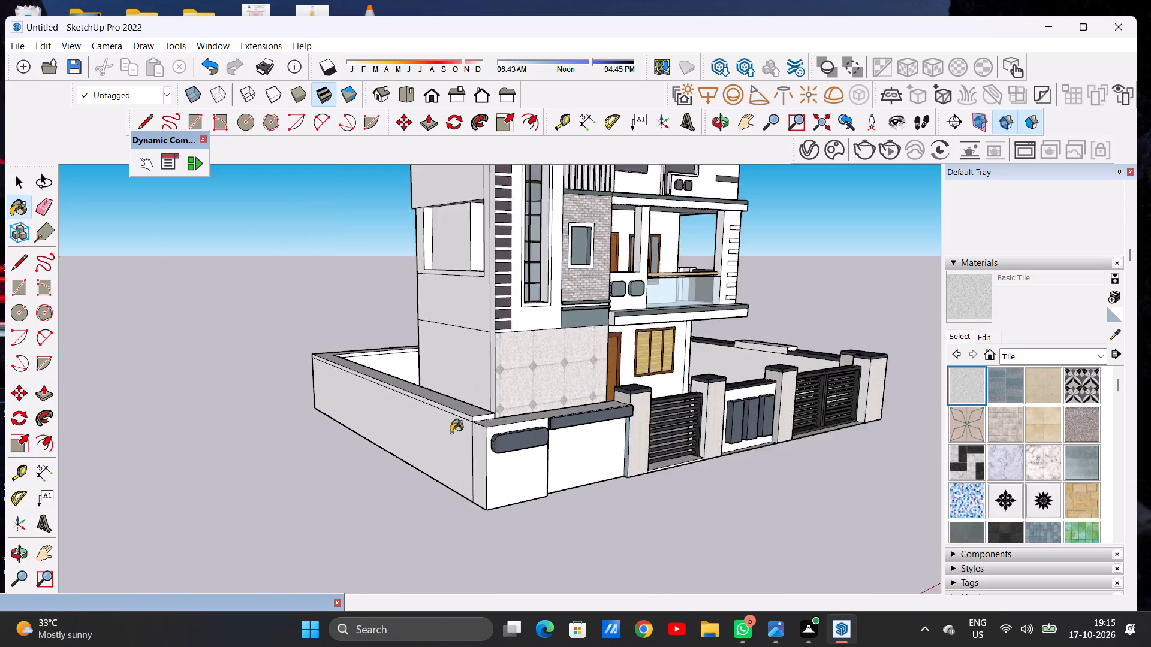
scroll(451, 433, "up", 12)
left_click(458, 435)
left_click(514, 443)
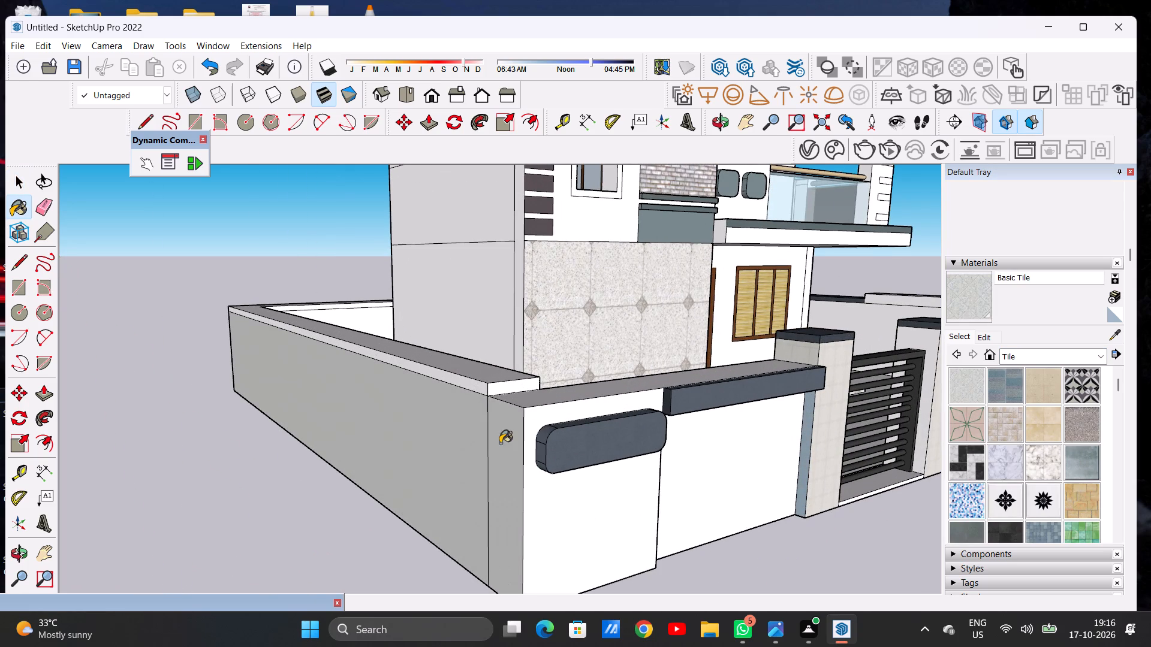
scroll(465, 436, "down", 7)
scroll(465, 415, "up", 14)
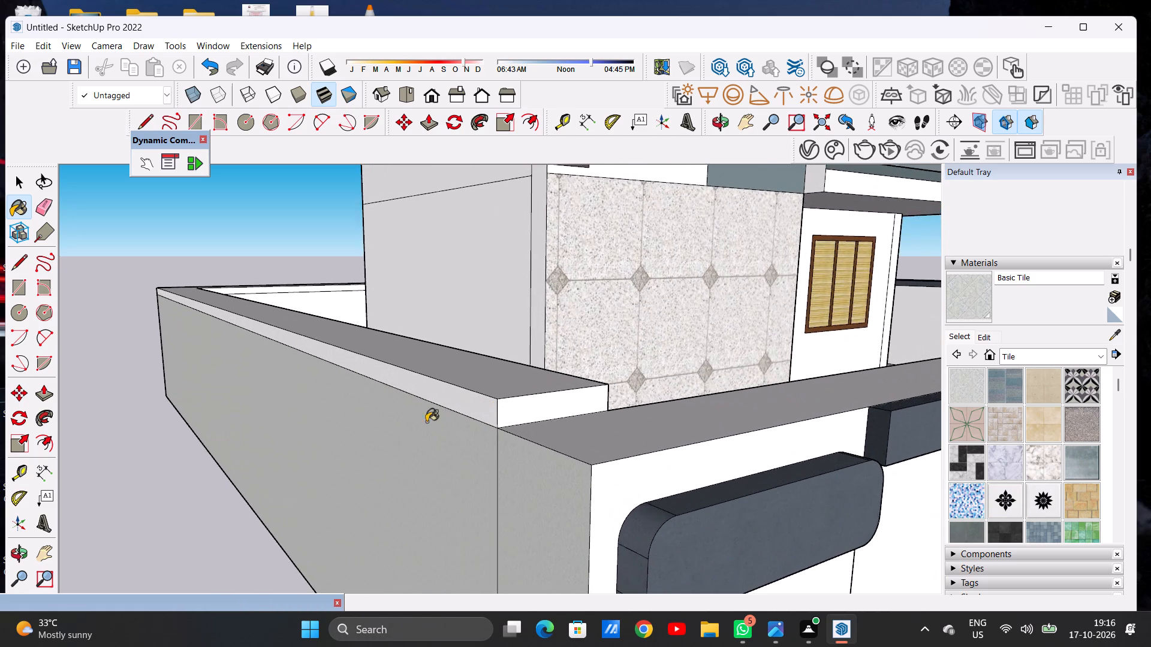
scroll(425, 441, "down", 11)
scroll(489, 440, "up", 12)
left_click(495, 442)
scroll(412, 456, "down", 4)
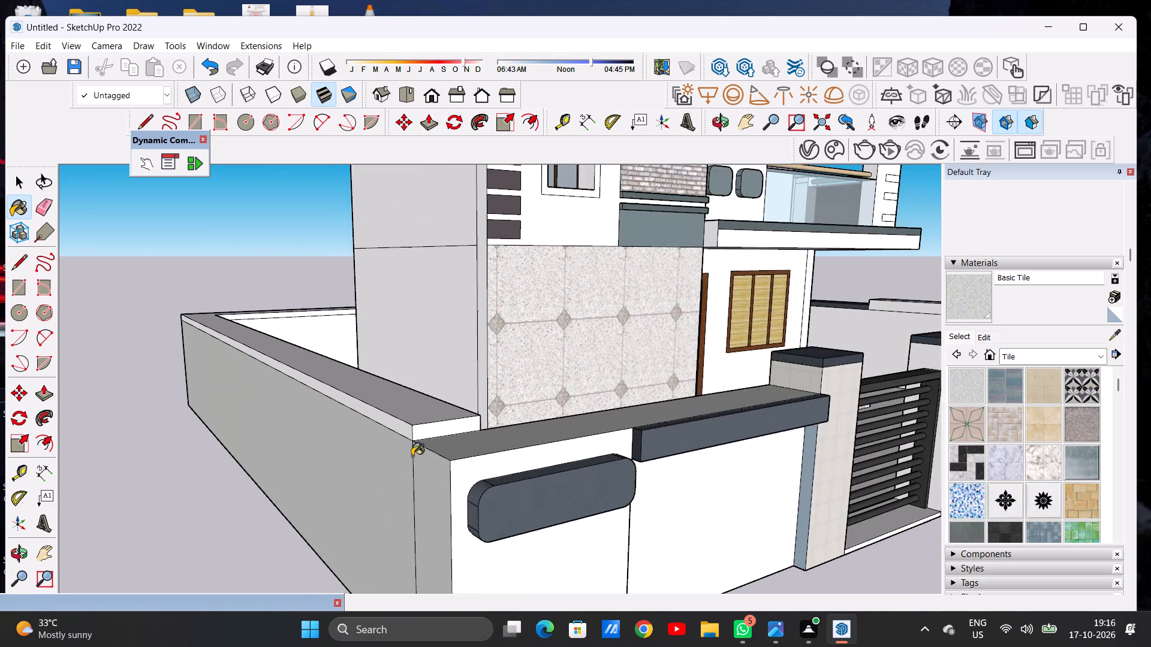
scroll(412, 456, "down", 16)
scroll(498, 437, "down", 4)
Paint the rear boundary wall and the adjoining plain section of the side wall with Basic Tile.
middle_click_drag(682, 434, 465, 434)
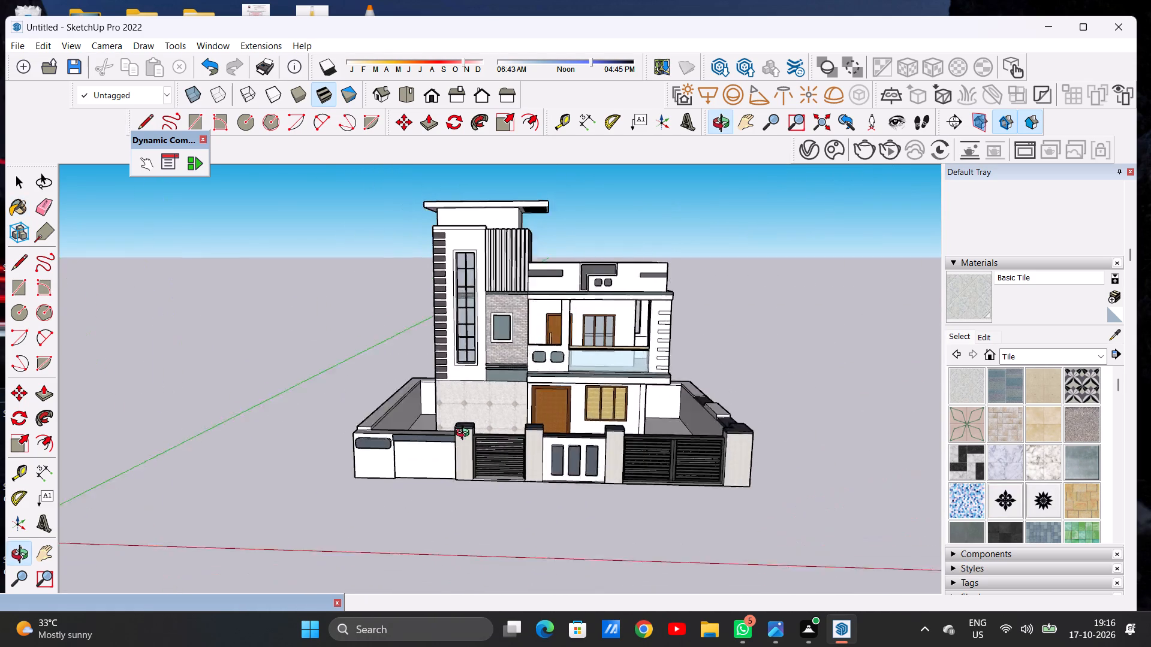
middle_click_drag(465, 434, 191, 419)
scroll(511, 480, "up", 7)
scroll(394, 465, "down", 13)
middle_click_drag(626, 466, 331, 466)
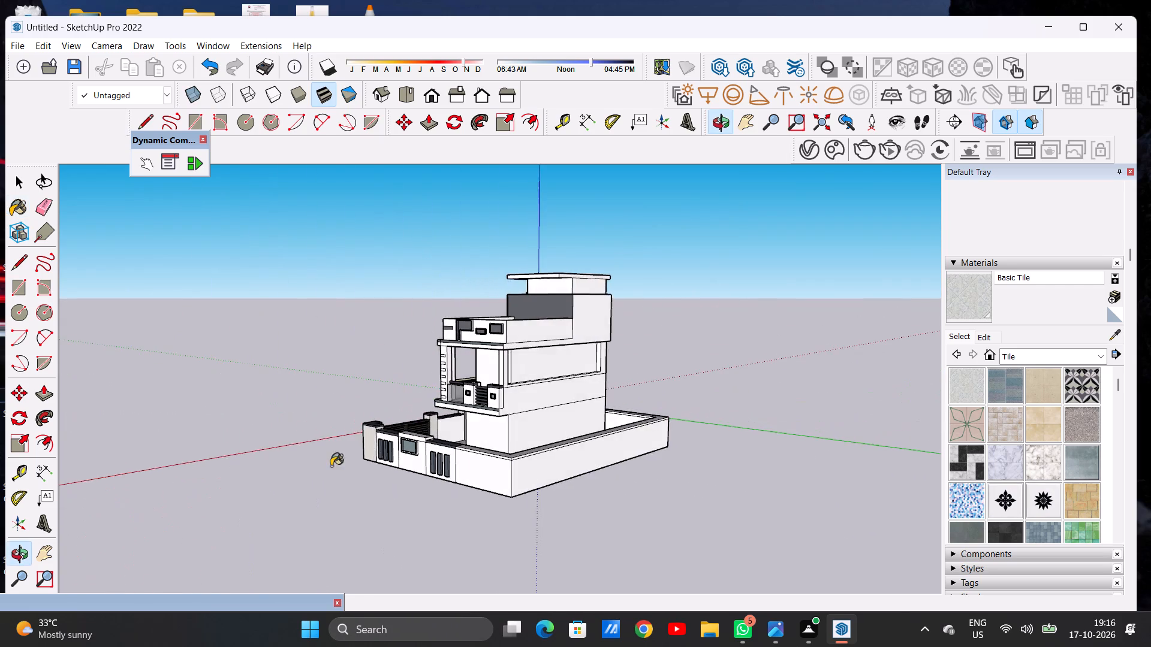
scroll(467, 480, "up", 8)
left_click(523, 464)
left_click(558, 461)
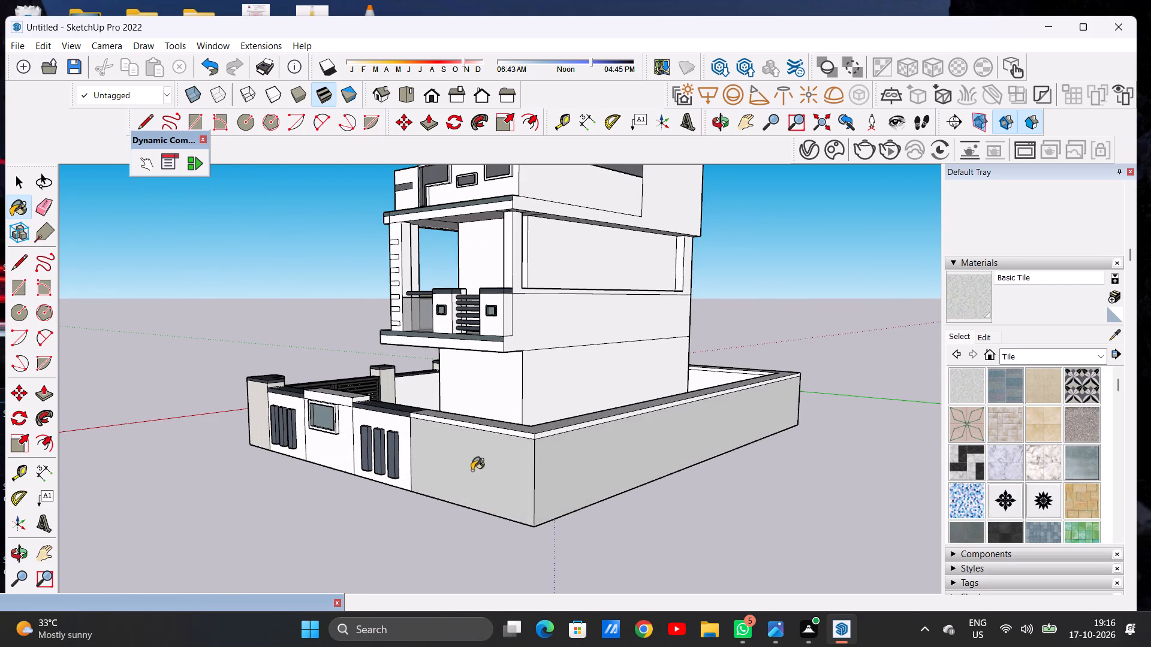
Paint the front of the fence panel between the small and large gates, behind its three dark slabs, with Basic Tile.
scroll(461, 473, "down", 7)
middle_click_drag(690, 421, 750, 424)
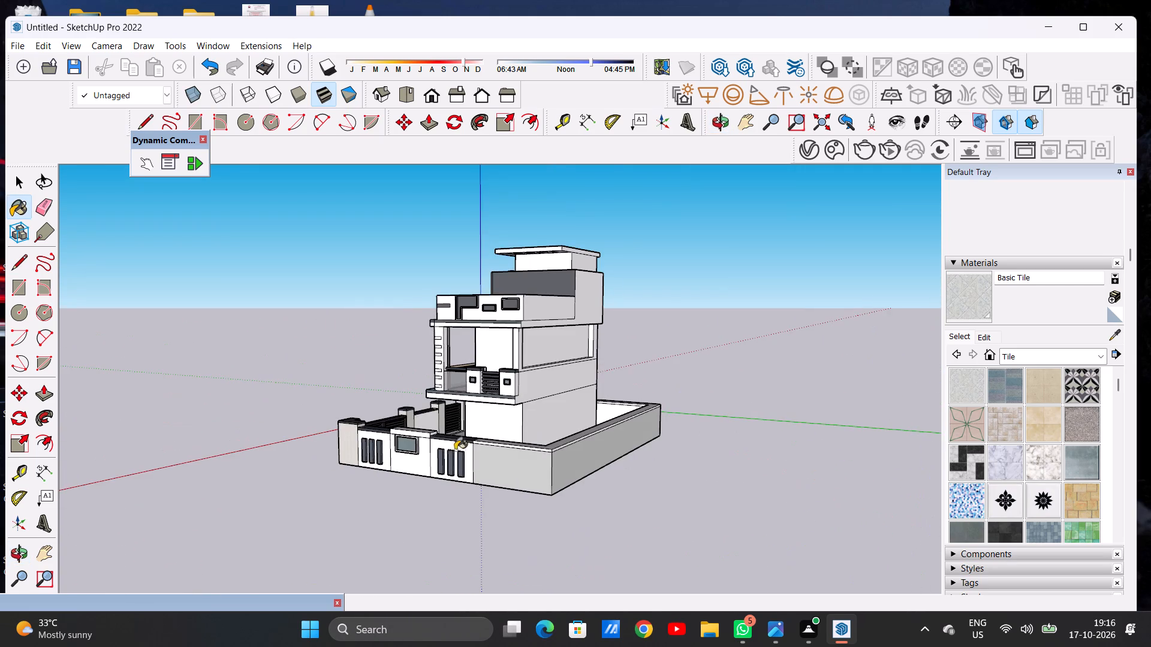
middle_click_drag(448, 450, 846, 413)
middle_click_drag(489, 462, 697, 485)
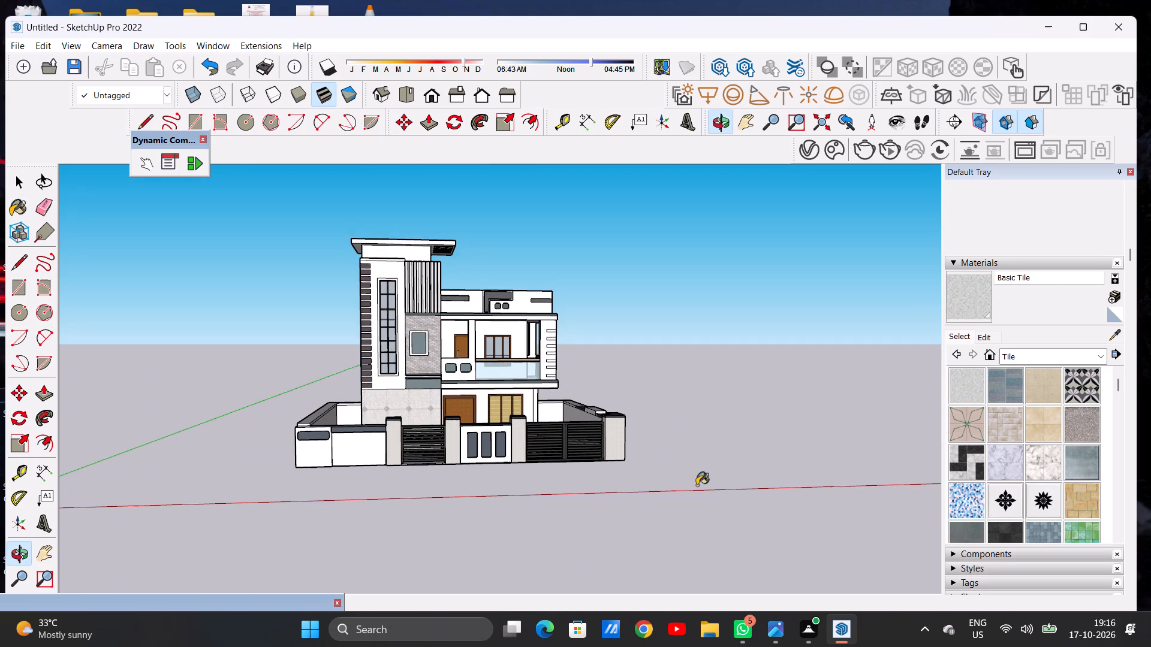
scroll(564, 488, "down", 5)
scroll(601, 473, "up", 6)
middle_click_drag(511, 458, 239, 469)
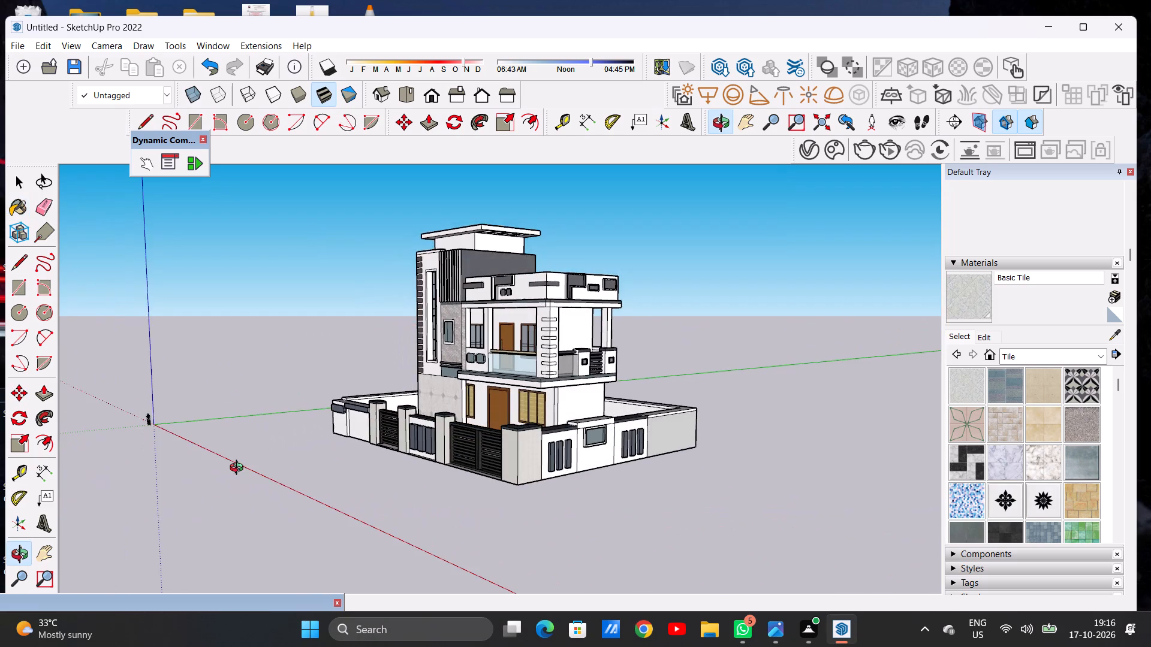
middle_click_drag(239, 469, 543, 476)
middle_click_drag(543, 476, 435, 483)
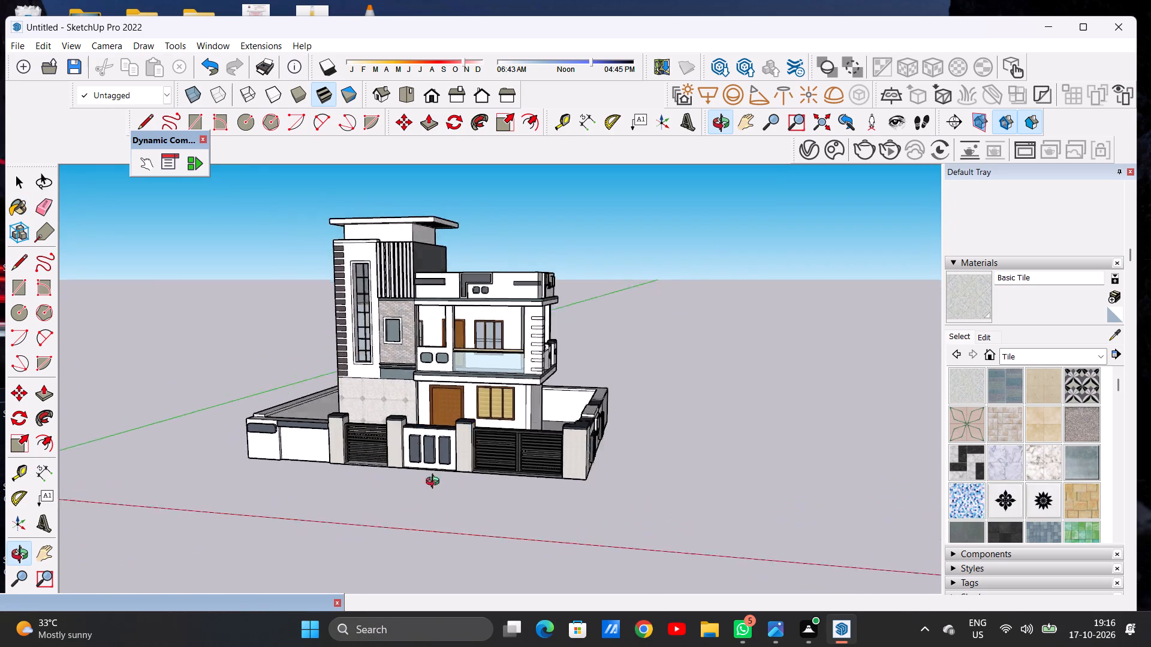
middle_click_drag(435, 483, 486, 483)
scroll(453, 458, "up", 15)
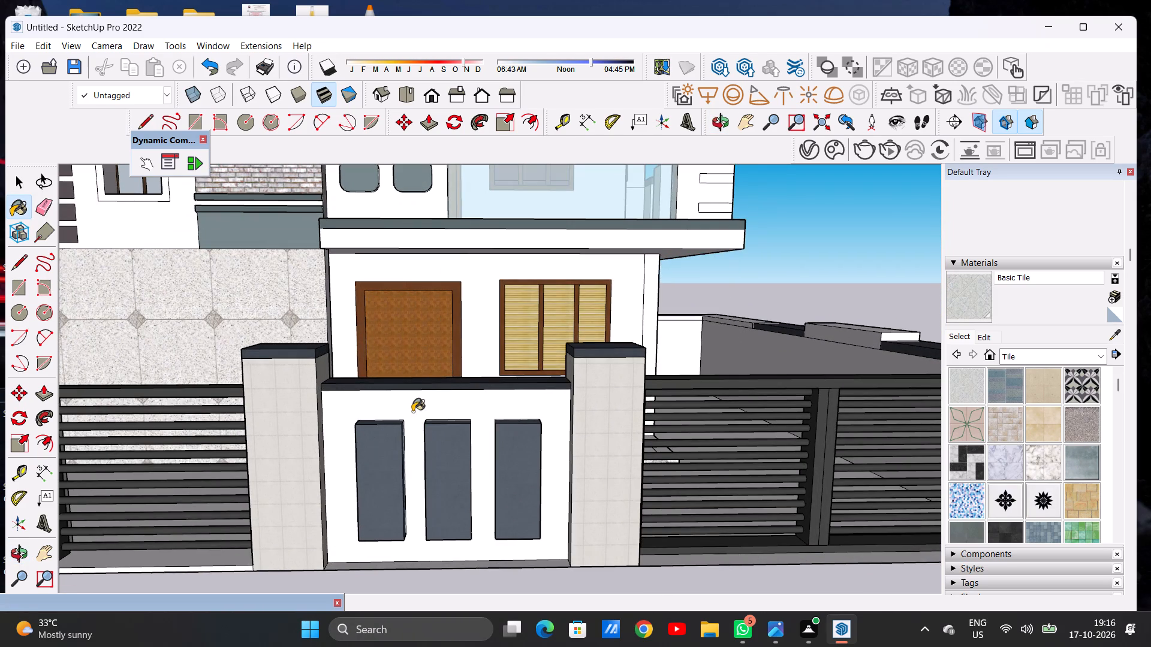
left_click(412, 412)
scroll(474, 436, "down", 12)
scroll(285, 448, "up", 7)
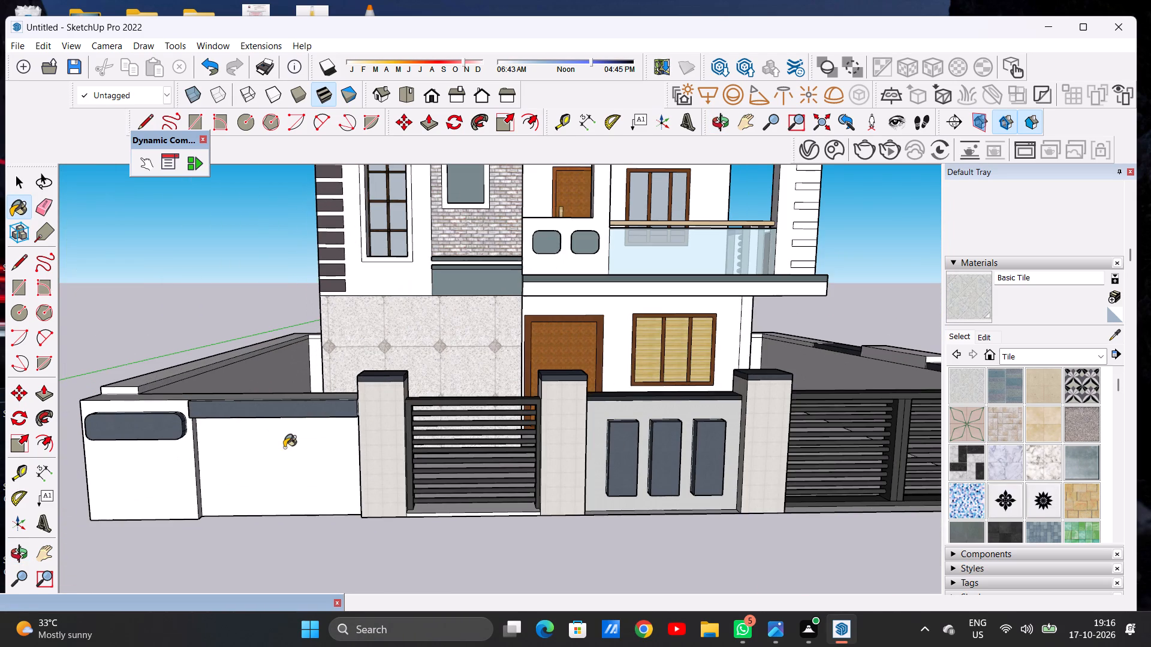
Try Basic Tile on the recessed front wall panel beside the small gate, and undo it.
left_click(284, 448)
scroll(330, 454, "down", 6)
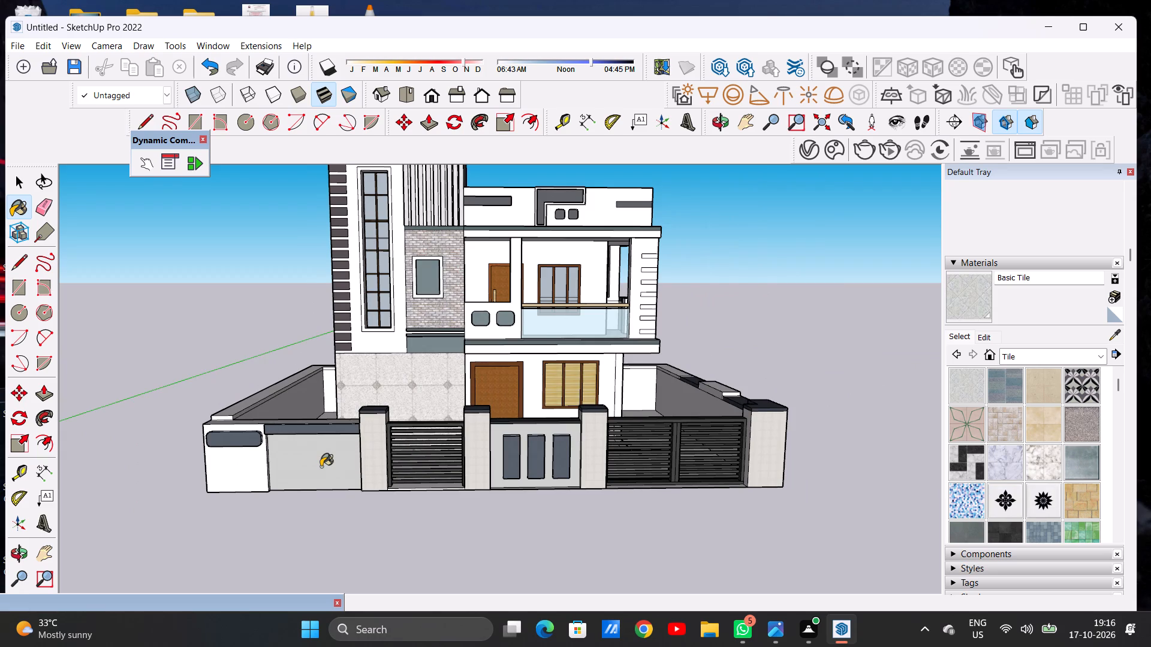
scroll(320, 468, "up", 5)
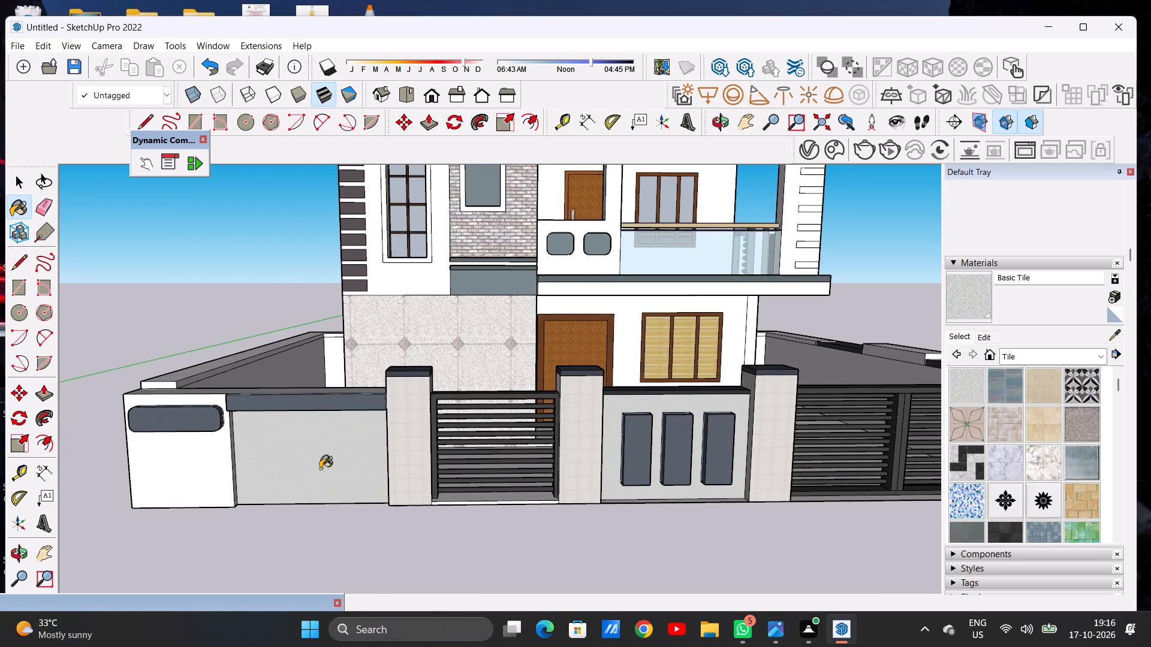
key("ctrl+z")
Paint the end section of the front wall, around the rounded dark slab, with Basic Tile.
left_click(209, 458)
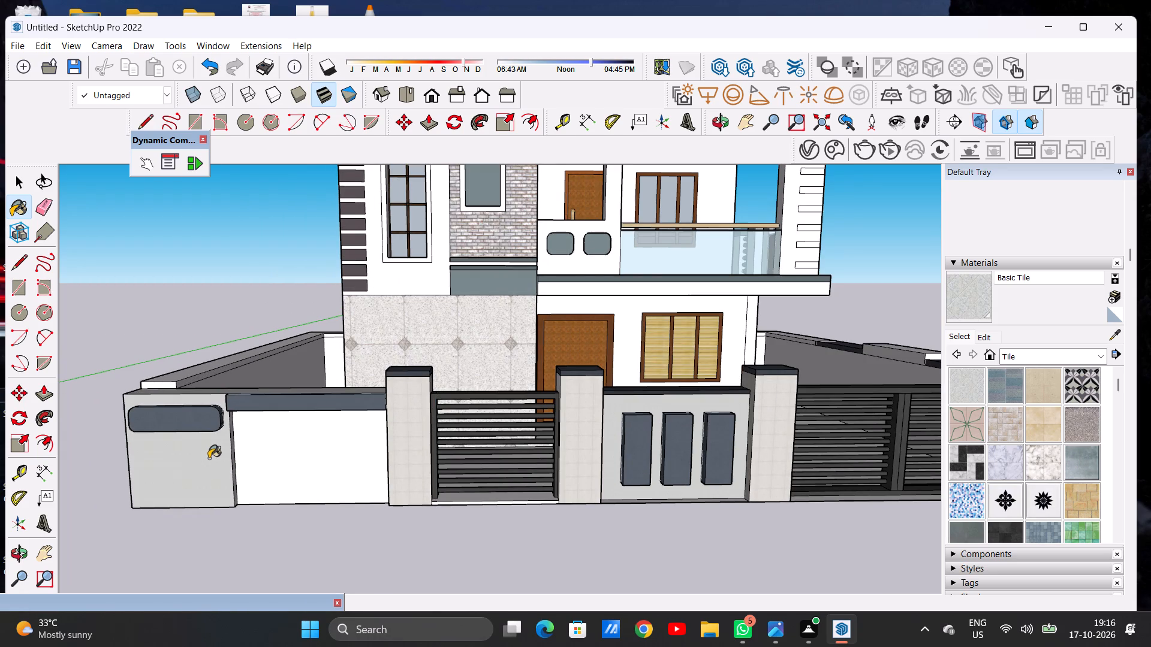
middle_click_drag(263, 419, 238, 424)
scroll(238, 424, "up", 9)
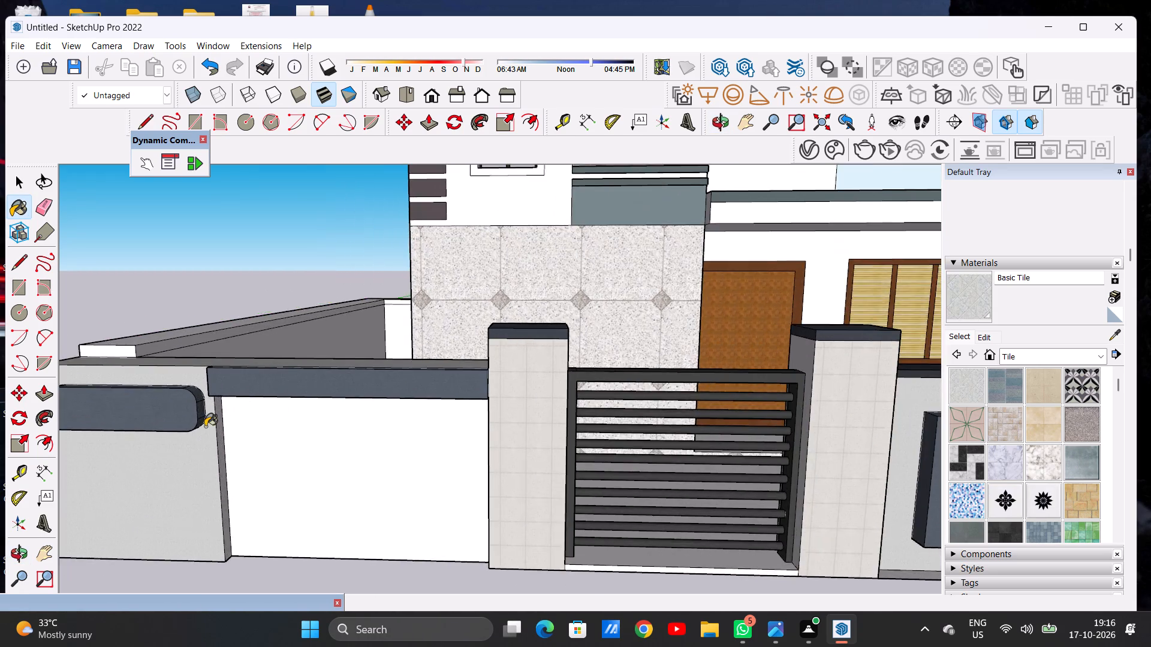
scroll(205, 427, "up", 4)
key("space")
scroll(394, 462, "down", 19)
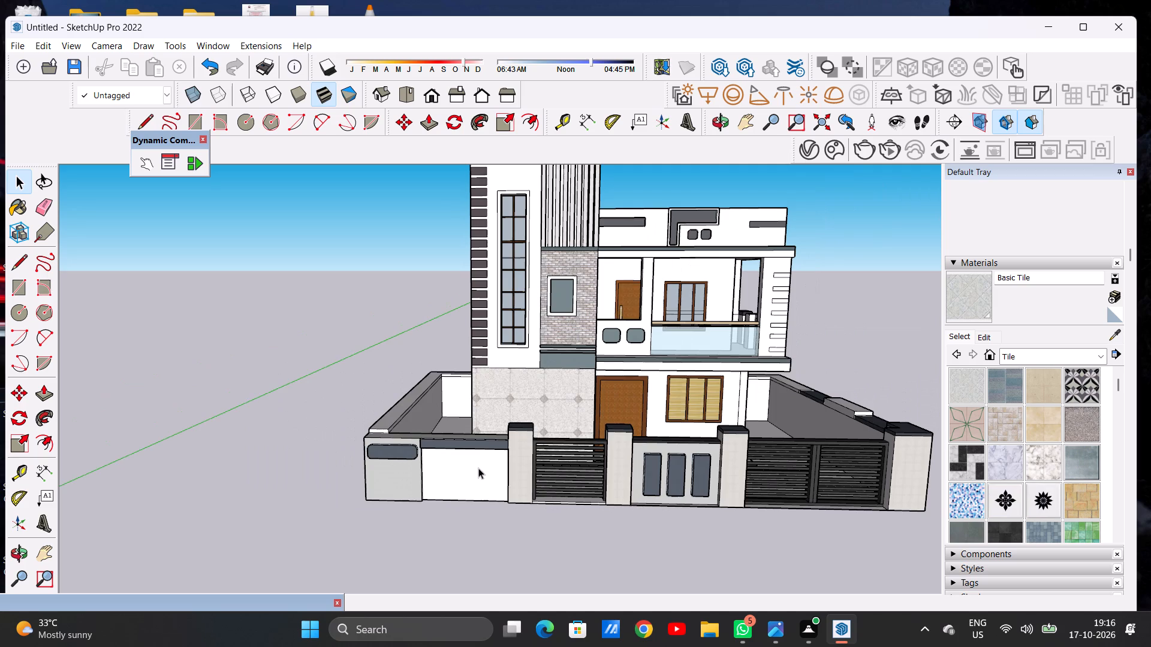
Paint the top, front end and inner edge of the tower-side wall's coping with Quartz Light Brown from Synthetic Surfaces.
middle_click_drag(476, 467, 427, 527)
scroll(390, 414, "up", 6)
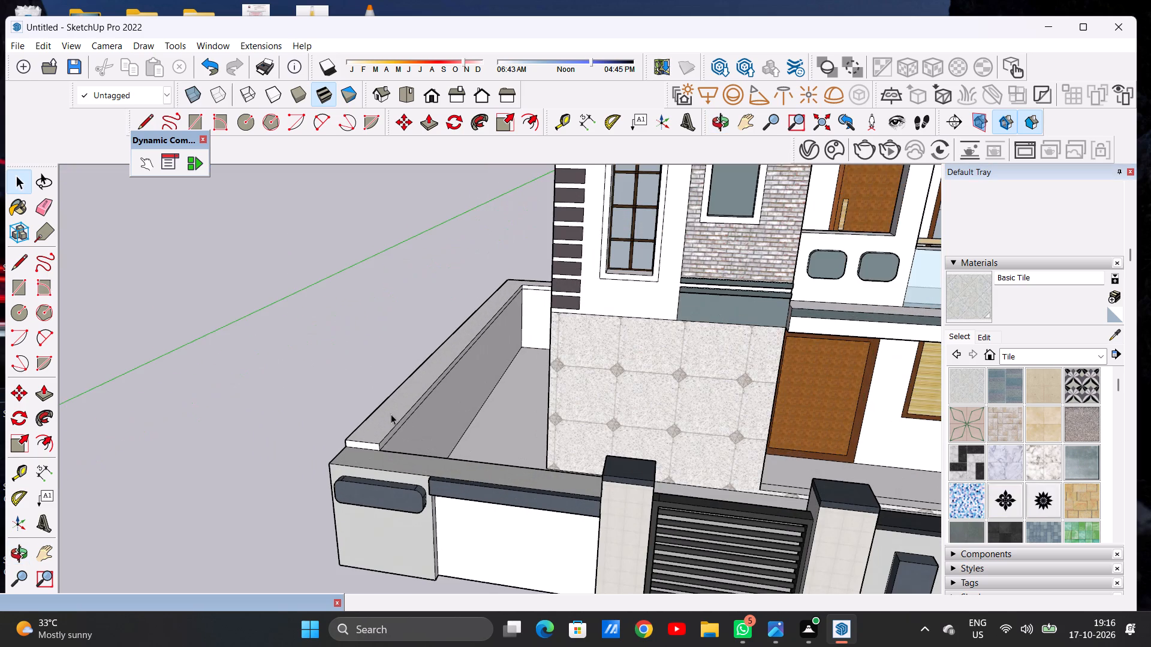
left_click(1011, 352)
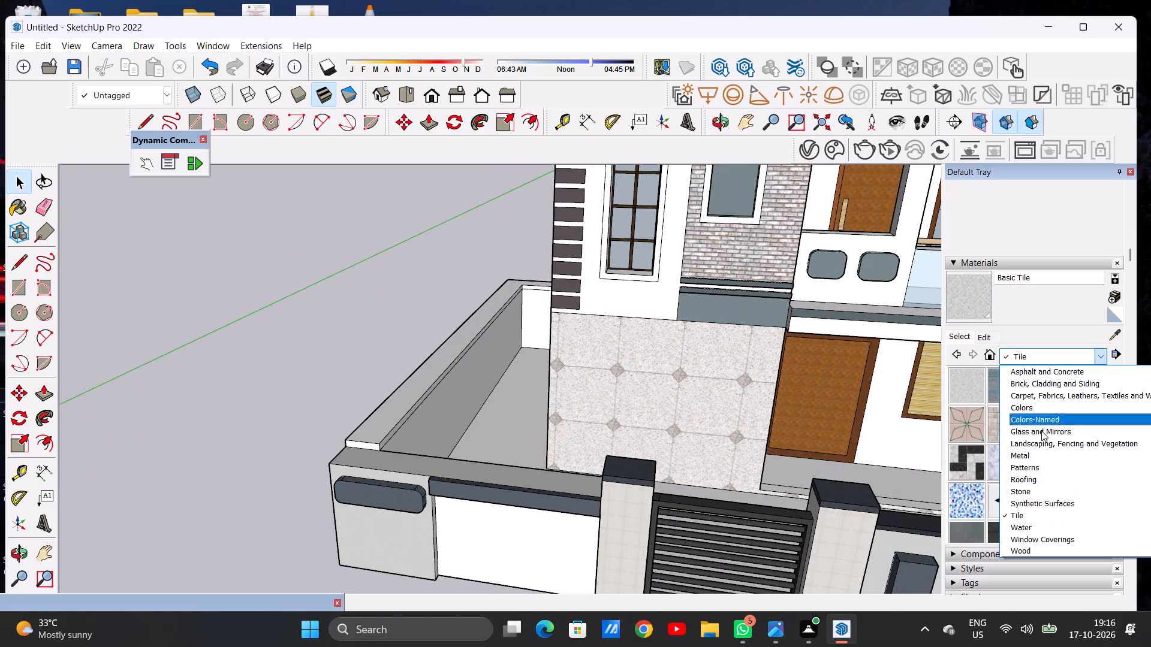
left_click(1056, 503)
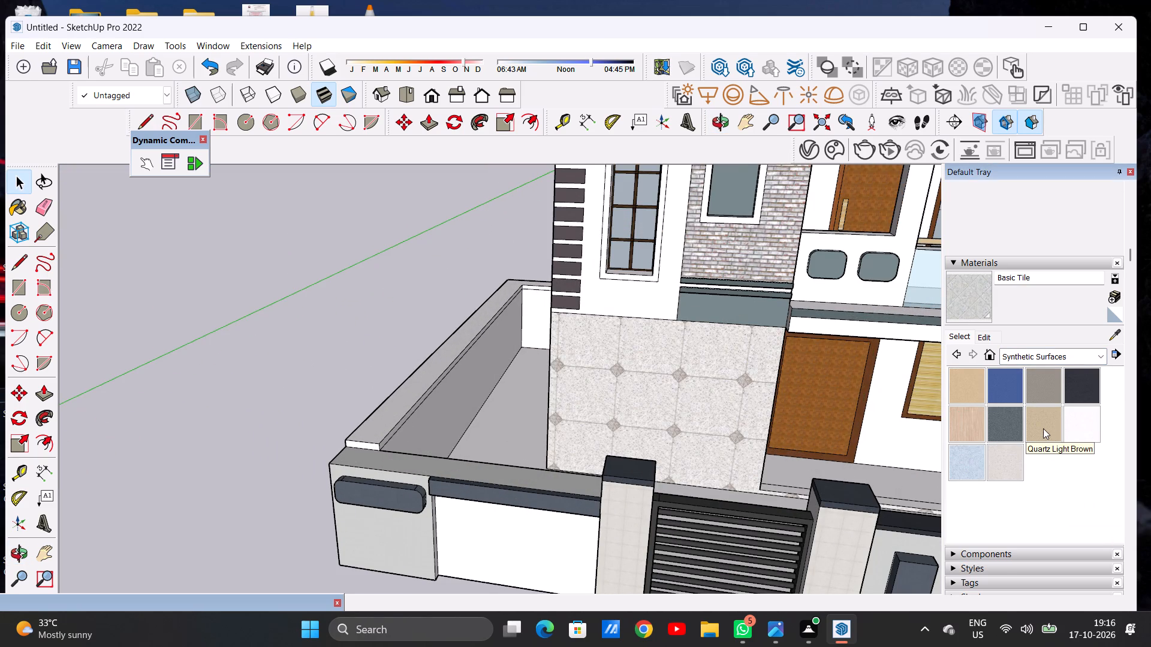
left_click(1043, 428)
scroll(561, 446, "up", 7)
left_click(213, 419)
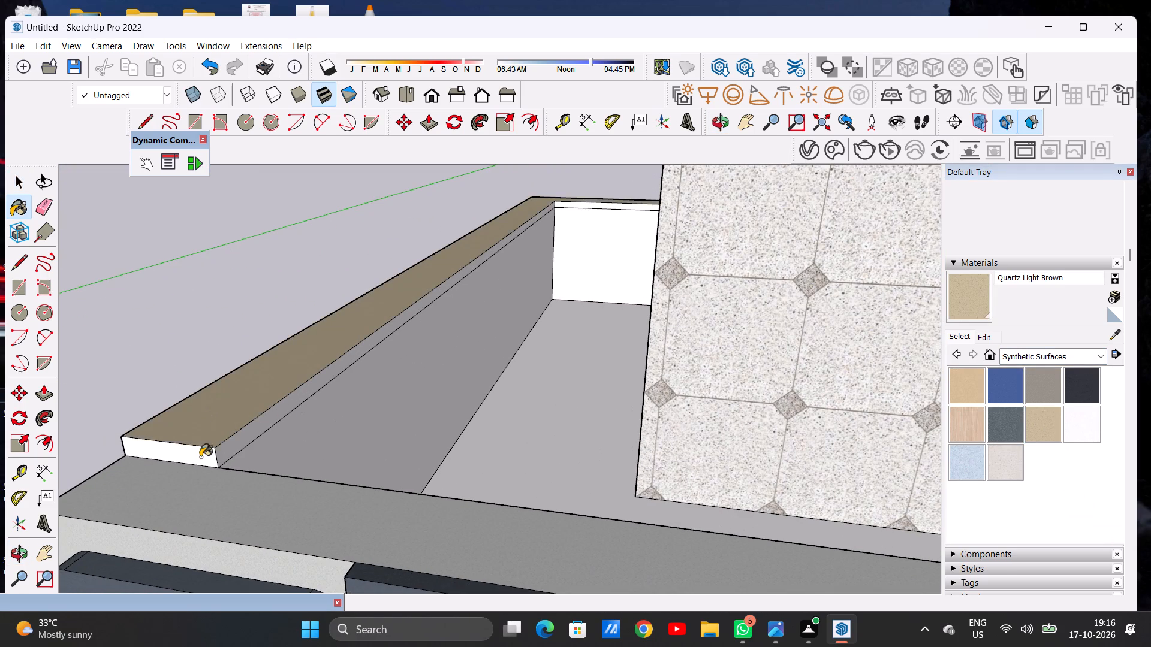
scroll(200, 457, "up", 6)
left_click(200, 456)
left_click(239, 445)
scroll(433, 415, "down", 2)
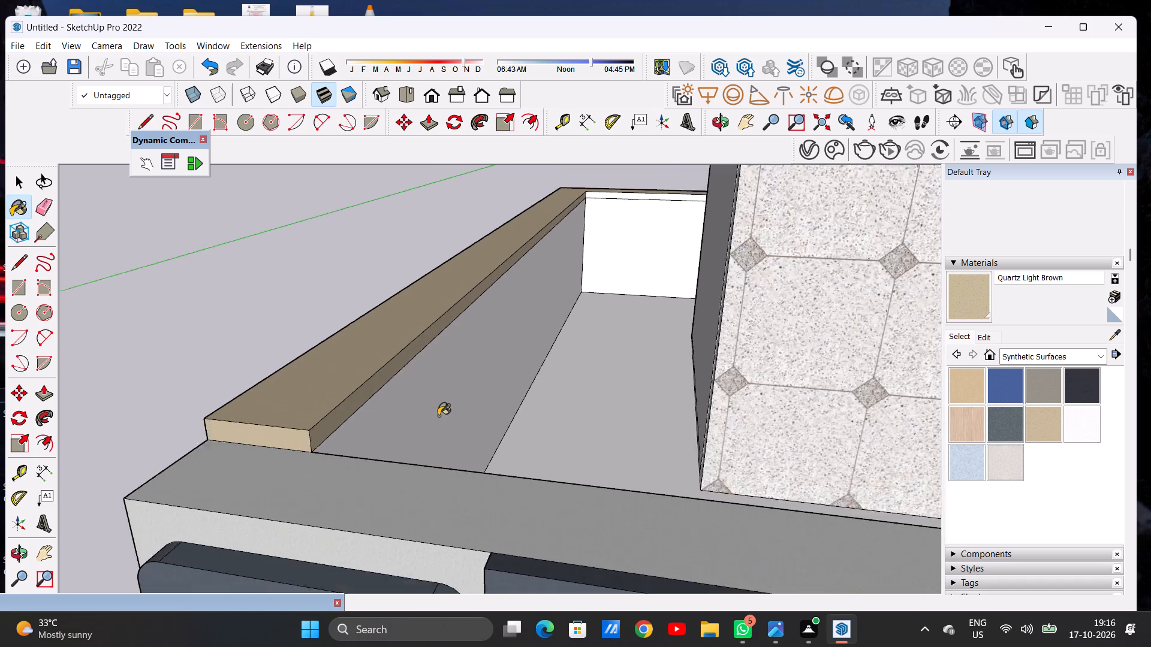
Paint the outer edge of the tower-side wall's coping with Quartz Light Brown.
scroll(438, 416, "down", 10)
middle_click_drag(339, 415, 693, 379)
scroll(468, 499, "up", 6)
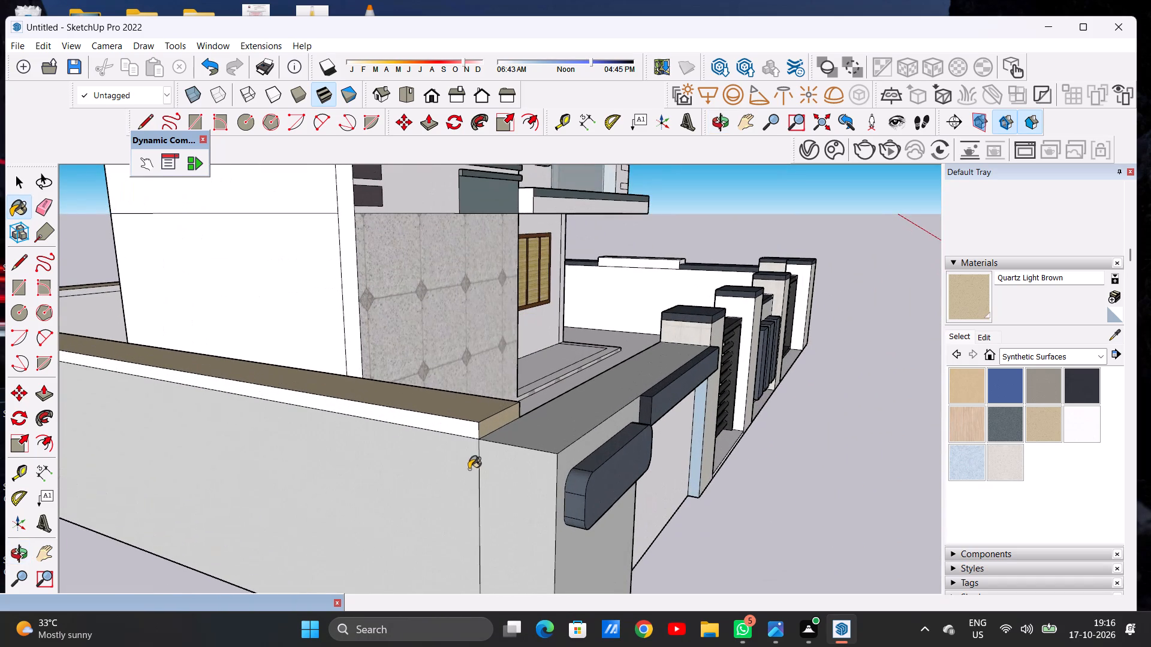
left_click(463, 429)
scroll(437, 473, "down", 14)
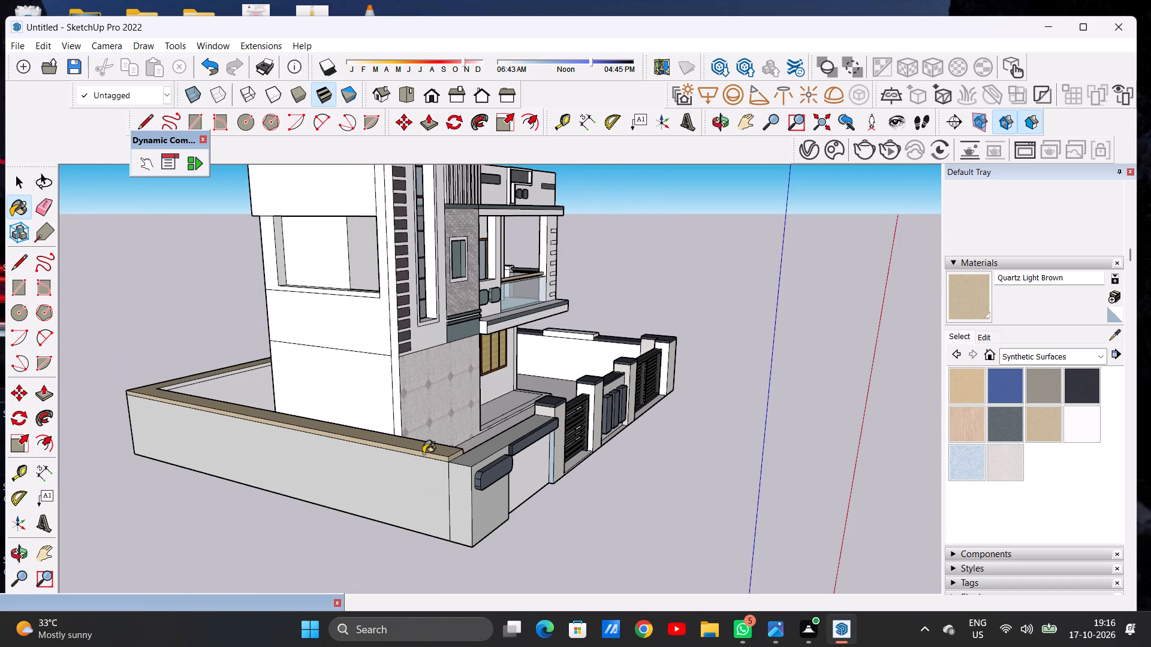
Paint the outer coping edges of the rear wall and the plain section of the opposite side wall with Quartz Light Brown.
middle_click_drag(327, 443, 679, 417)
scroll(487, 453, "up", 13)
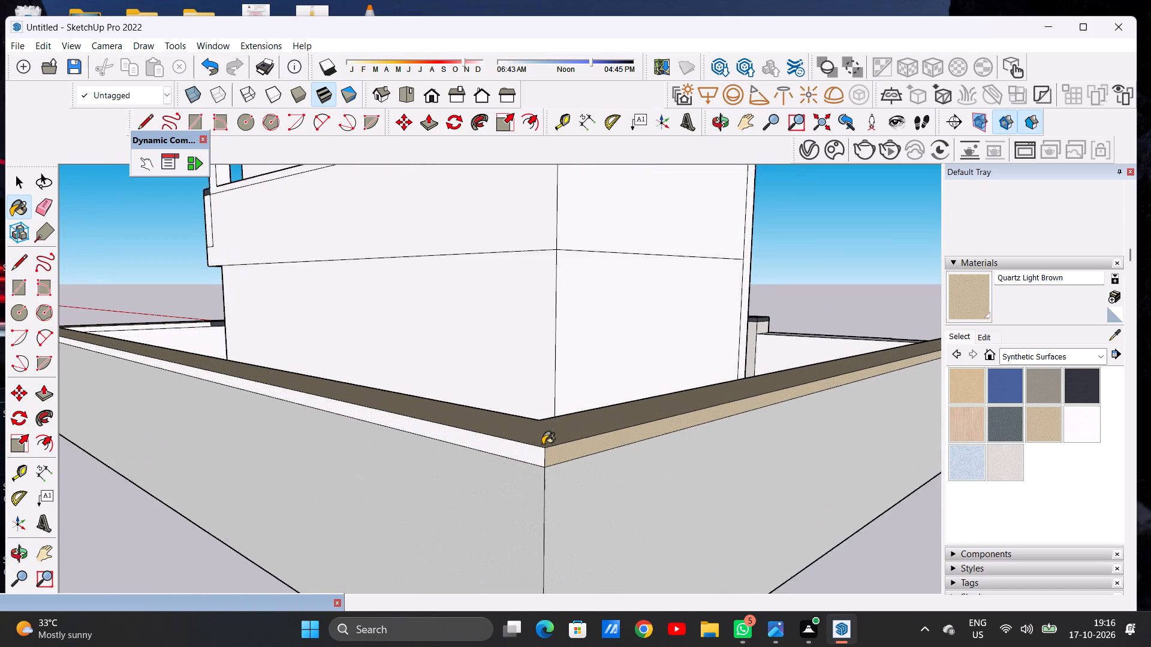
scroll(543, 445, "up", 4)
left_click(533, 454)
scroll(524, 470, "down", 11)
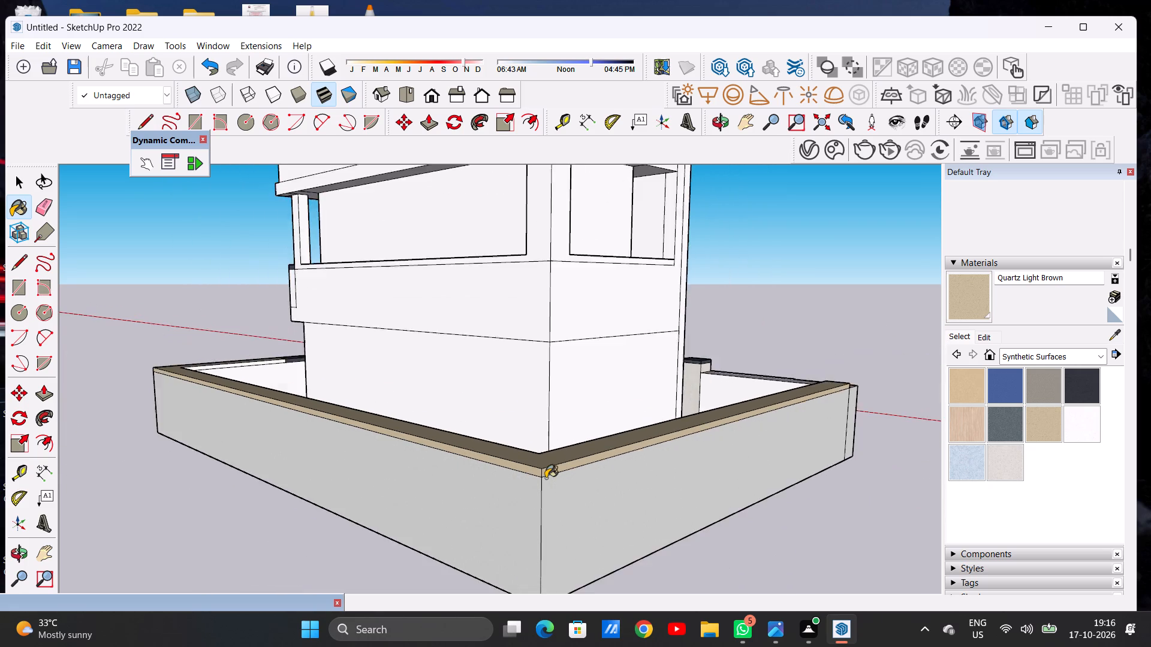
scroll(546, 478, "down", 10)
middle_click_drag(311, 439, 745, 442)
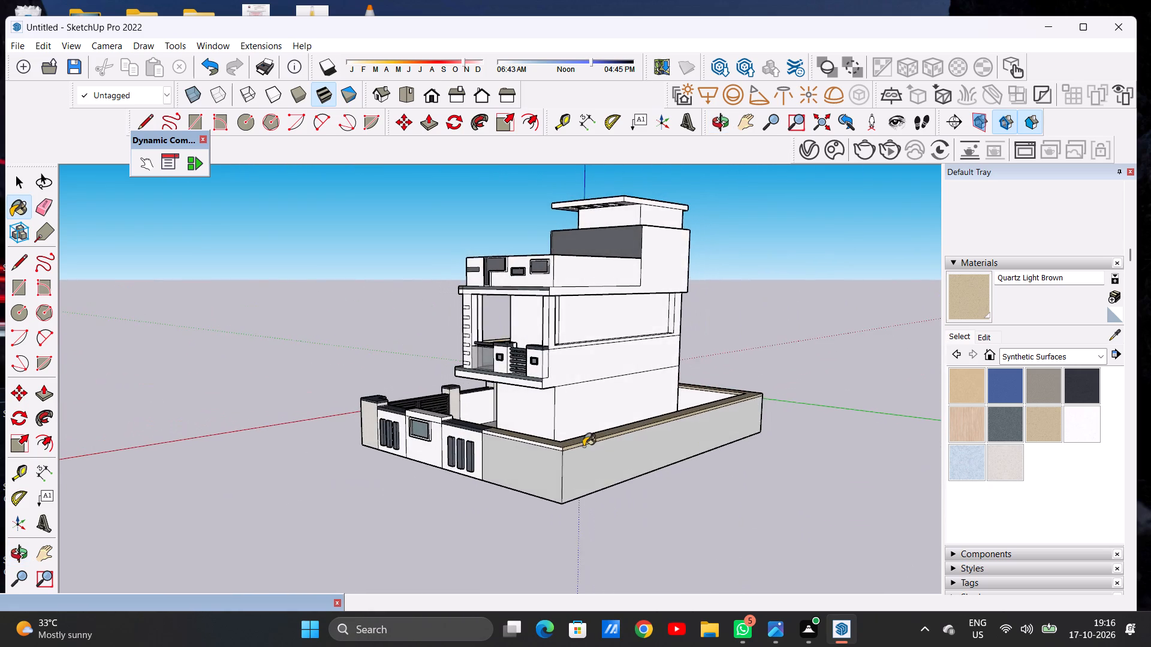
scroll(550, 446, "down", 1)
scroll(550, 446, "up", 20)
left_click(577, 452)
scroll(459, 453, "down", 11)
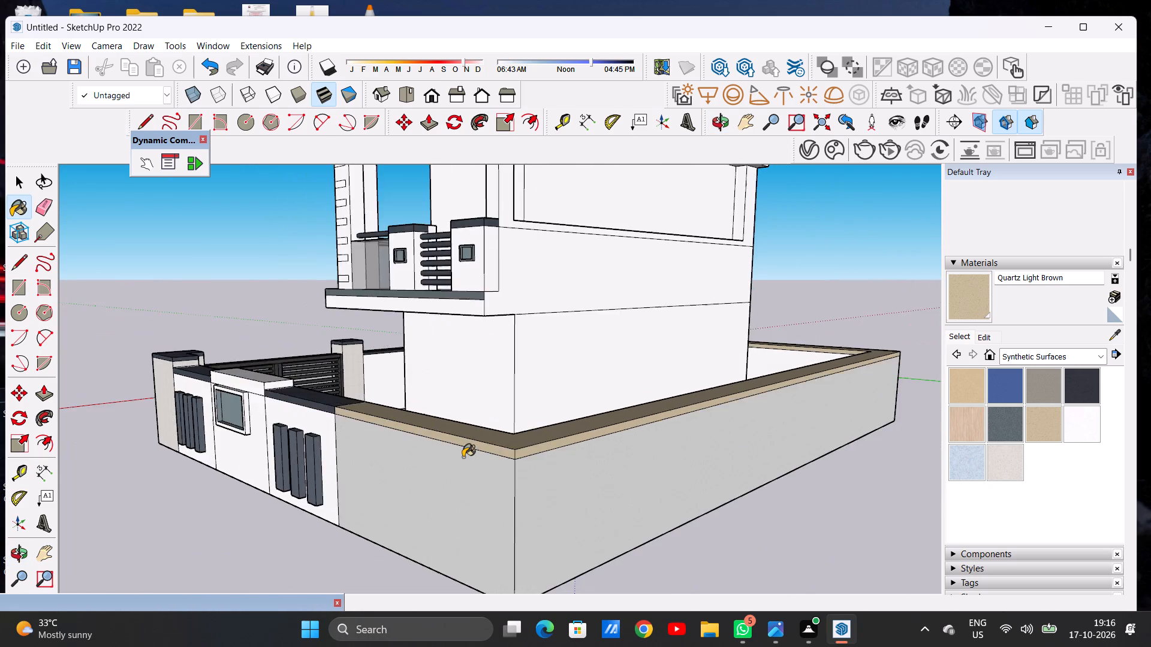
Paint the recessed front wall panel beside the small gate with Quartz Light Brown.
scroll(463, 457, "down", 13)
middle_click_drag(371, 452, 669, 439)
middle_click_drag(518, 458, 658, 444)
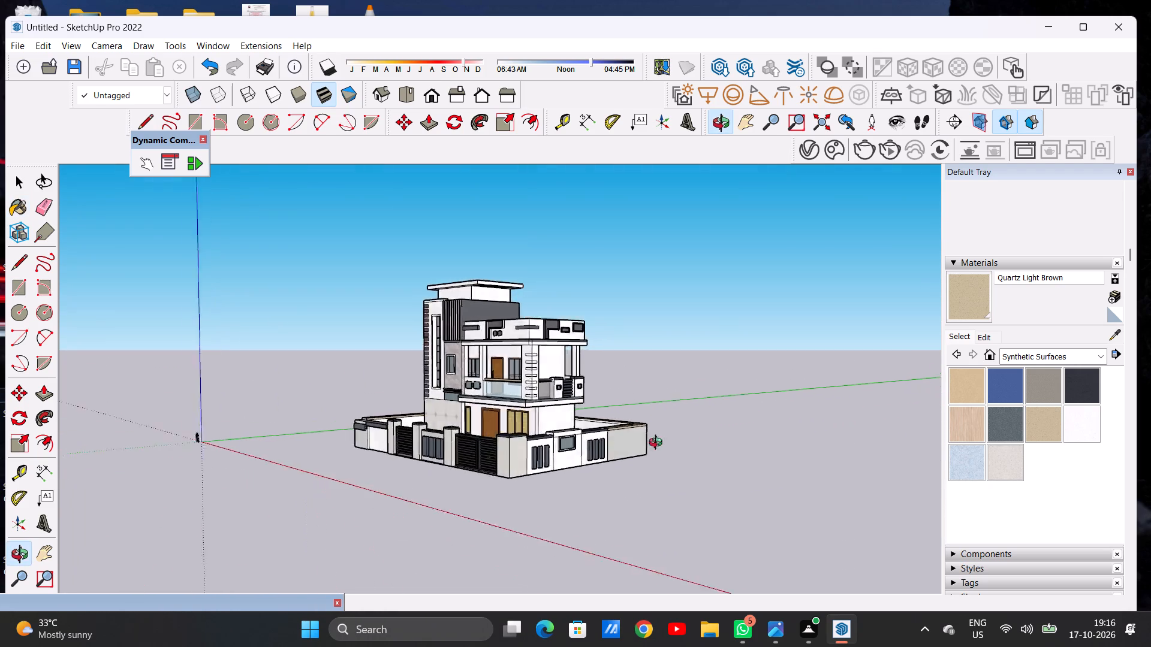
middle_click_drag(658, 444, 764, 444)
middle_click_drag(438, 452, 504, 477)
middle_click(504, 477)
scroll(438, 462, "up", 5)
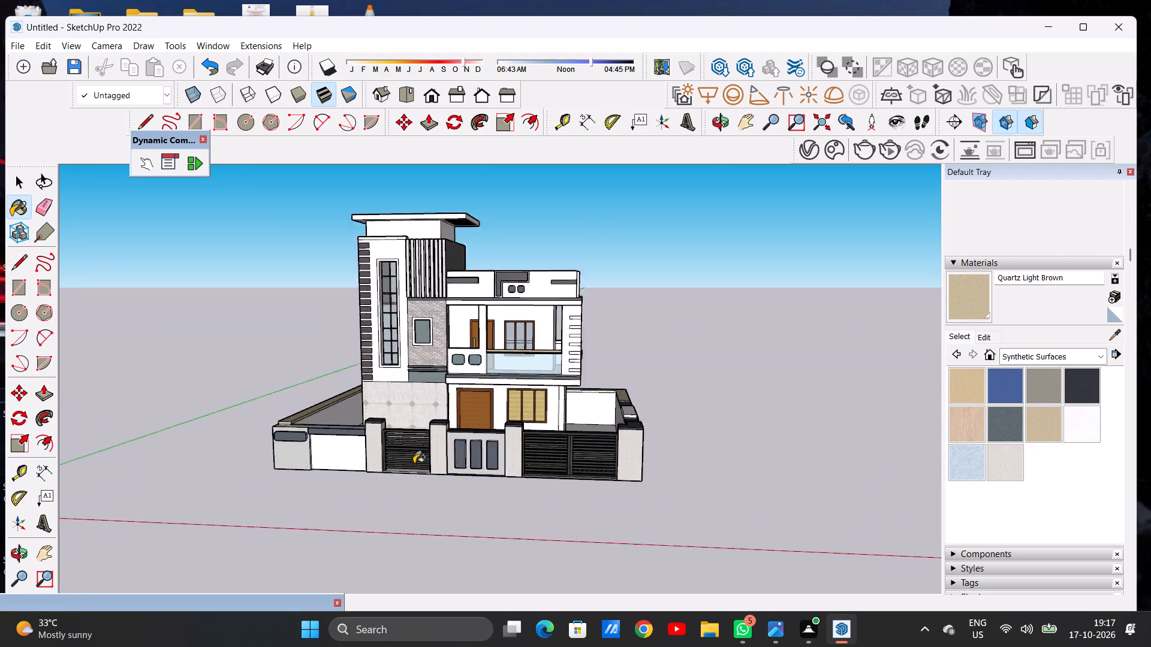
scroll(414, 464, "up", 3)
scroll(315, 457, "up", 7)
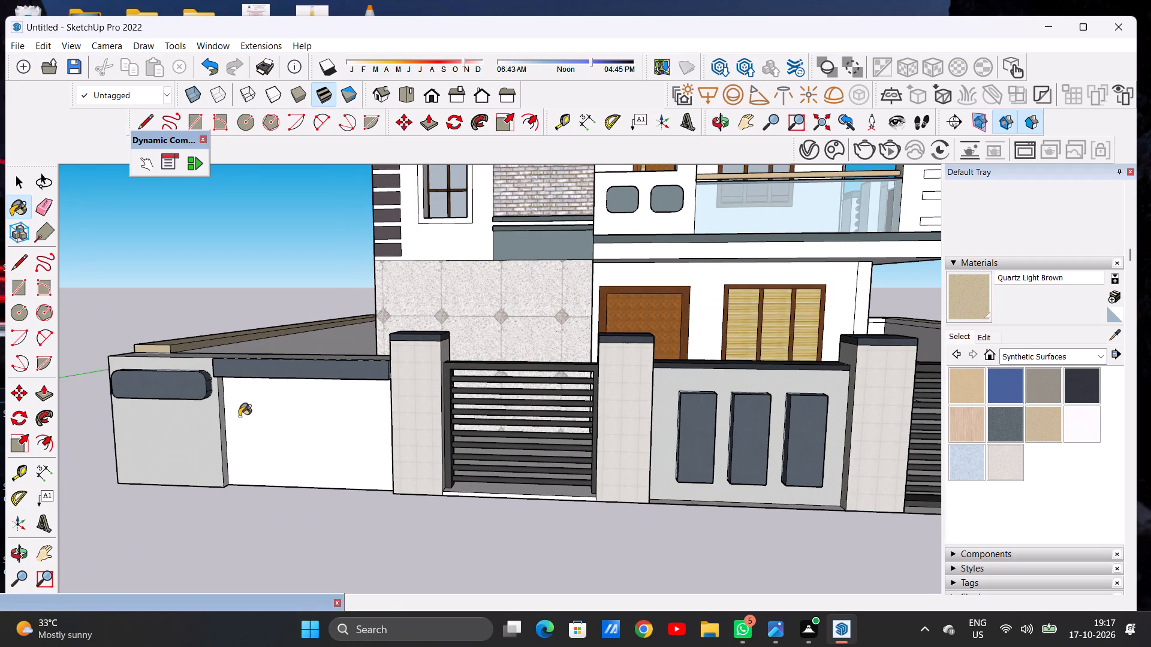
left_click(306, 417)
scroll(326, 433, "up", 6)
Paint the side reveals of the recessed front wall panel with Quartz Light Brown.
middle_click_drag(329, 437, 218, 433)
scroll(221, 400, "up", 6)
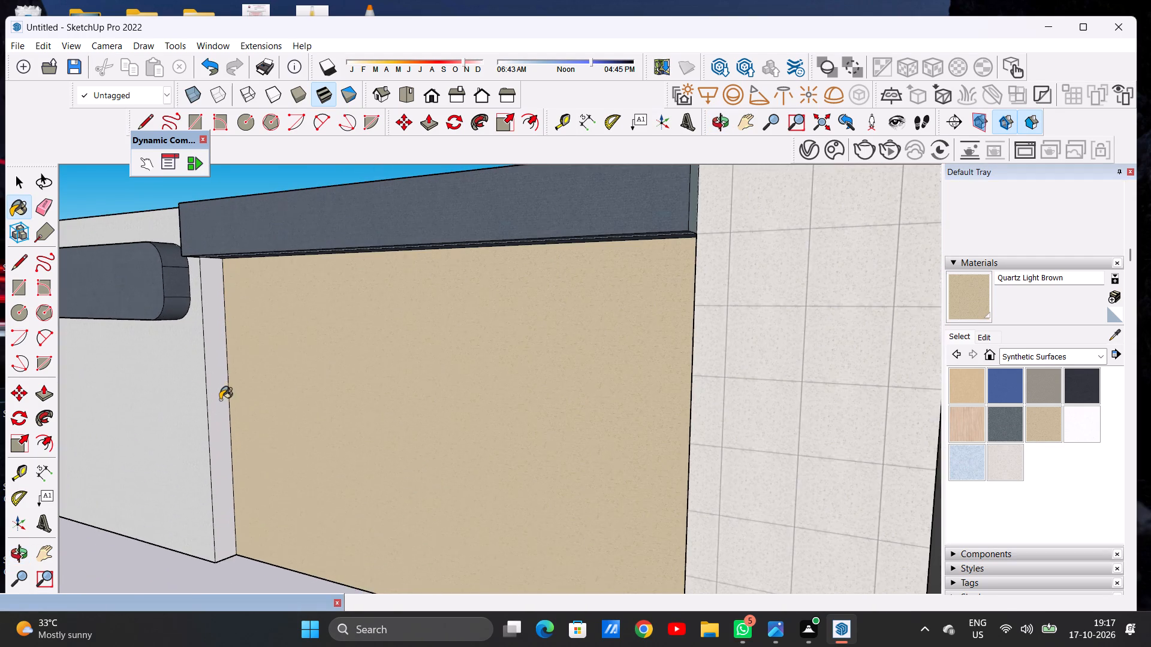
left_click(213, 398)
scroll(290, 427, "down", 13)
middle_click_drag(389, 441, 754, 440)
scroll(534, 427, "up", 13)
left_click(529, 346)
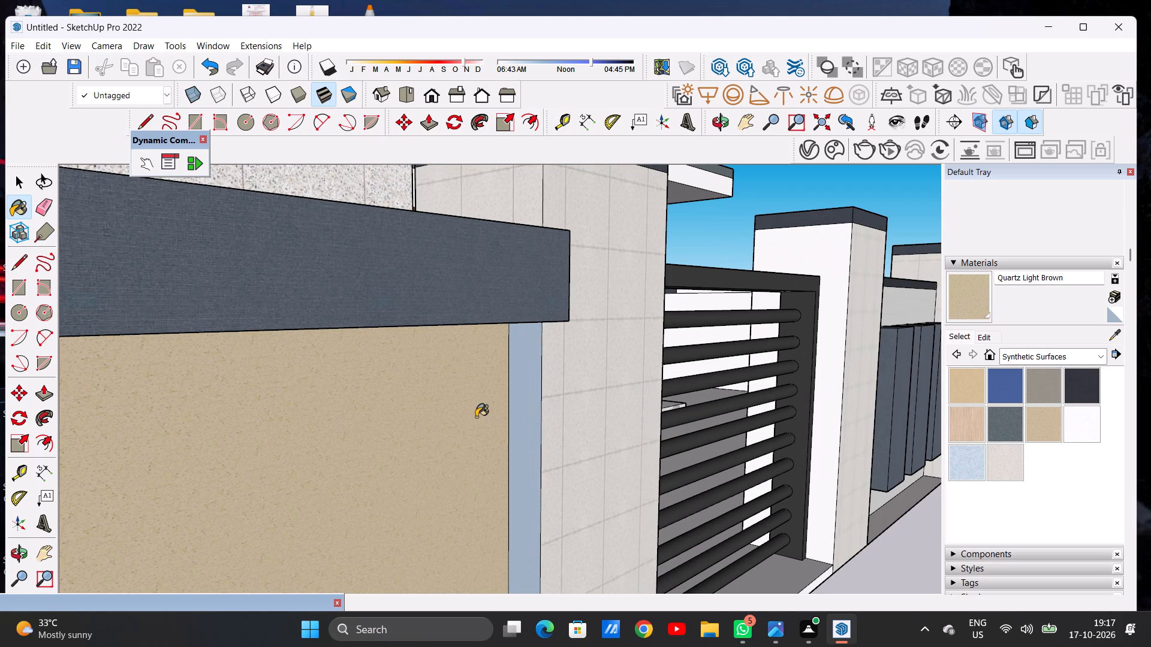
scroll(486, 467, "down", 13)
middle_click_drag(501, 485, 353, 446)
key("space")
Examine the house and painted compound walls from the front, the side and above.
scroll(526, 449, "down", 14)
middle_click_drag(627, 437, 553, 447)
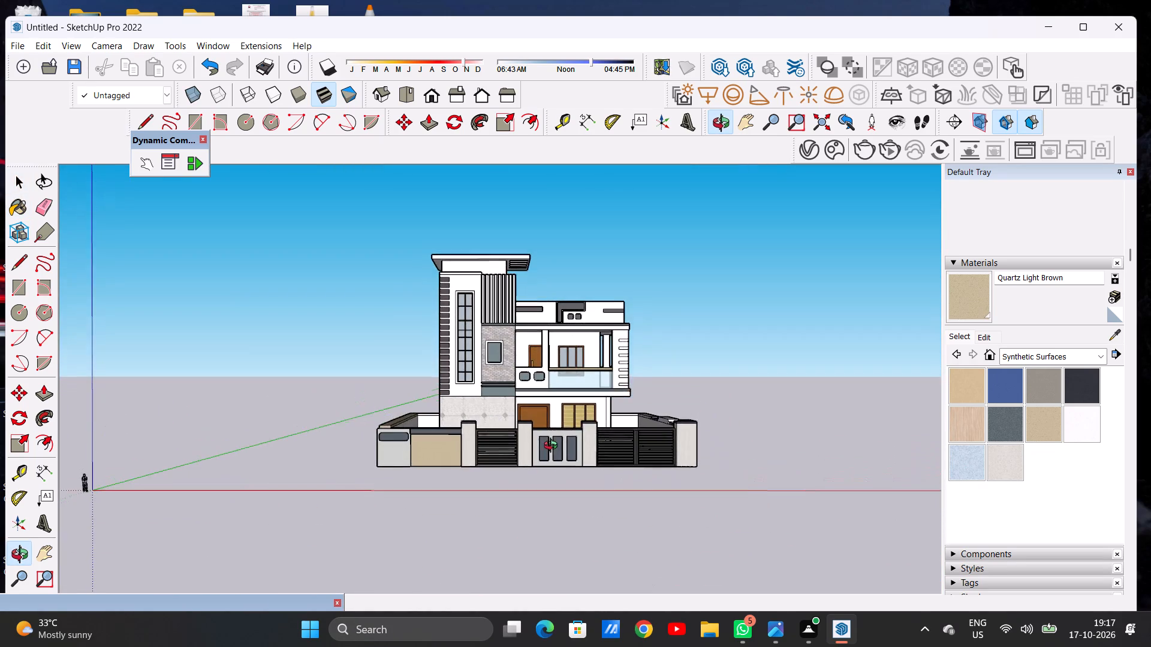
middle_click_drag(553, 447, 548, 466)
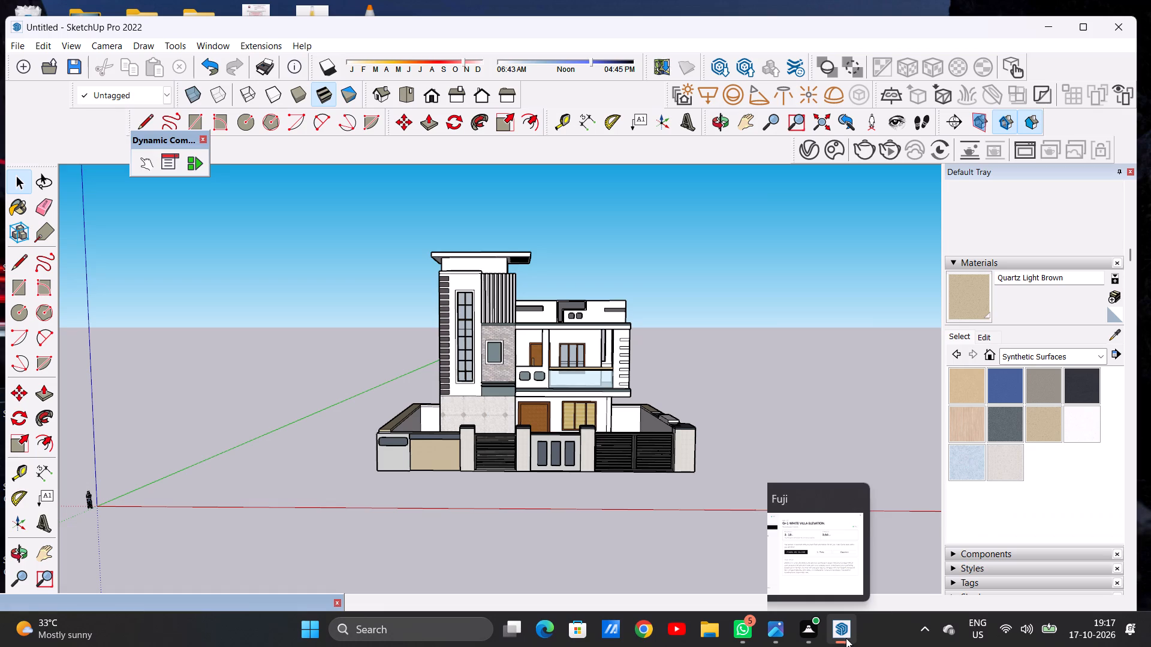
left_click(822, 557)
scroll(581, 432, "down", 4)
scroll(479, 435, "up", 6)
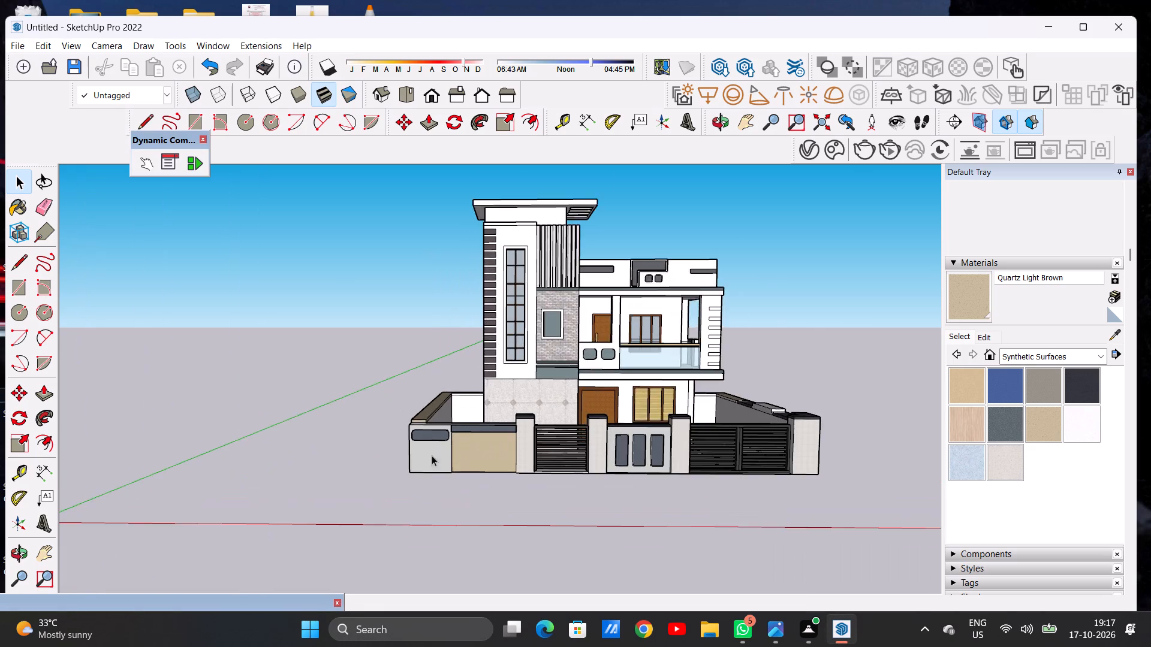
scroll(461, 443, "up", 5)
middle_click_drag(611, 434, 329, 521)
scroll(472, 462, "down", 4)
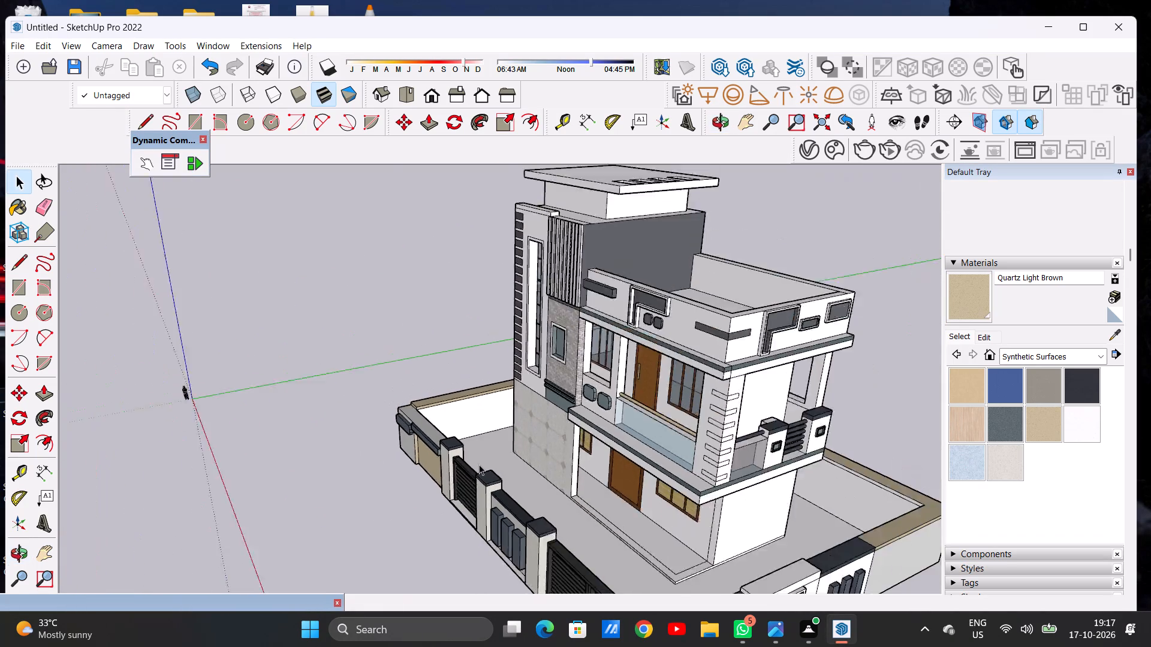
scroll(479, 464, "down", 3)
middle_click_drag(484, 465, 635, 459)
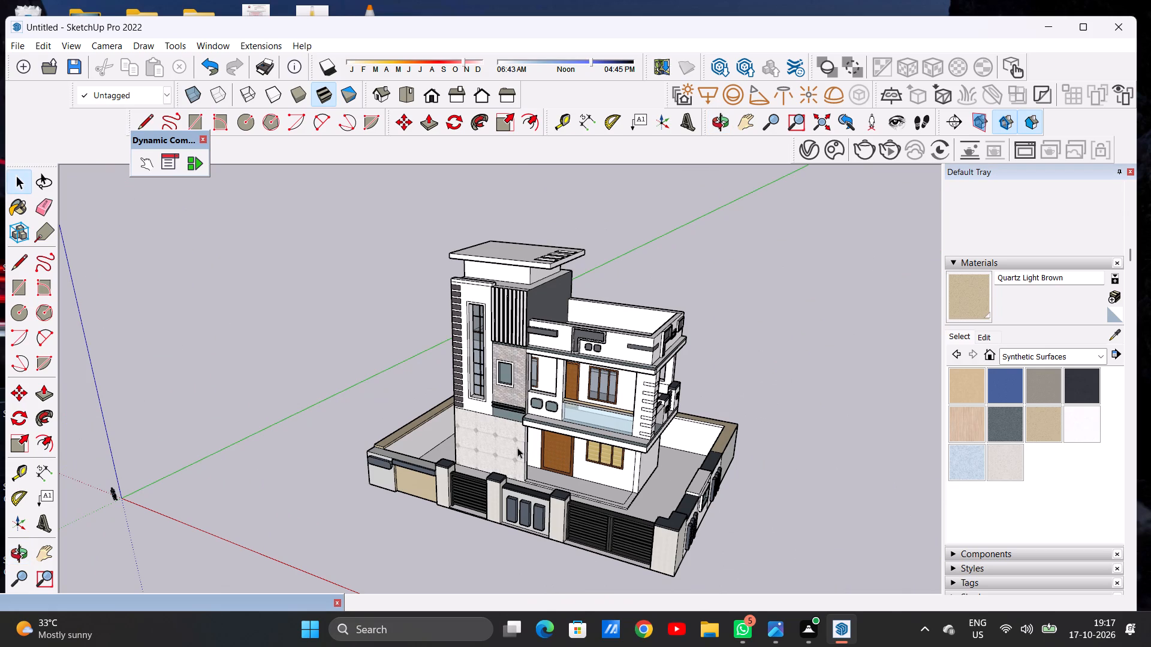
Paint the inner face of the tower-side boundary wall with Formica Graystone from Synthetic Surfaces.
scroll(517, 448, "up", 5)
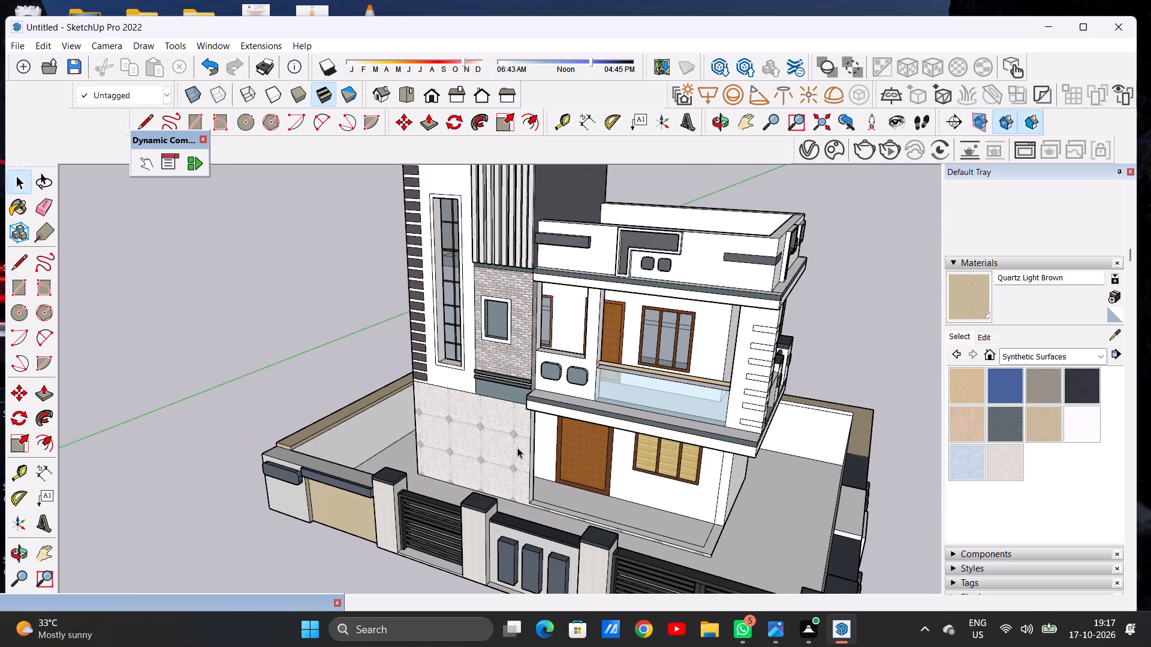
left_click(1039, 382)
scroll(315, 443, "up", 8)
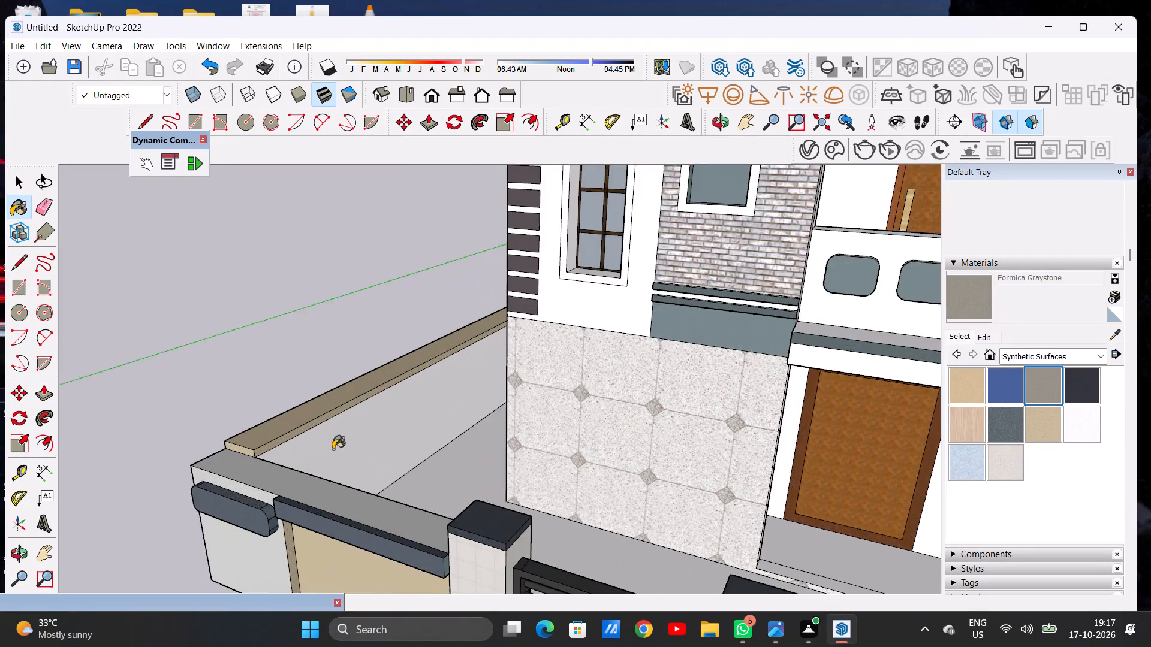
scroll(333, 449, "up", 6)
left_click(282, 446)
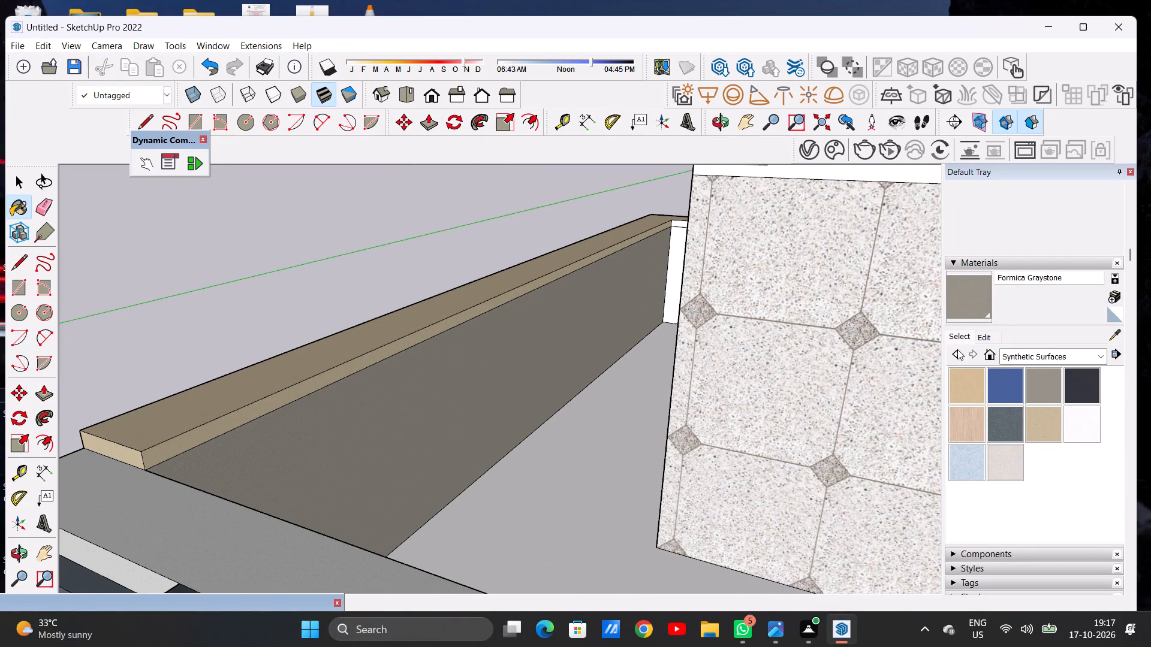
Raise the brightness of the Formica Graystone material to a pale beige-grey.
left_click(980, 335)
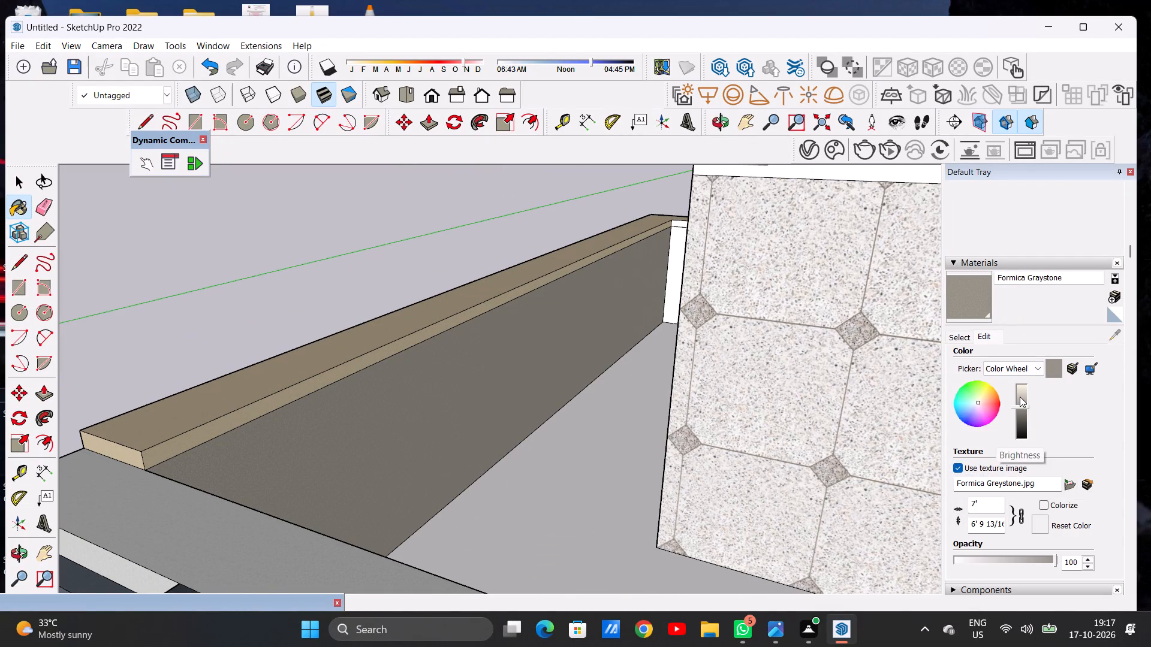
left_click(1020, 397)
Paint the inner face of the side boundary wall opposite the tower, beside the large gate, with the lightened Formica Graystone.
scroll(457, 456, "down", 12)
scroll(412, 431, "down", 6)
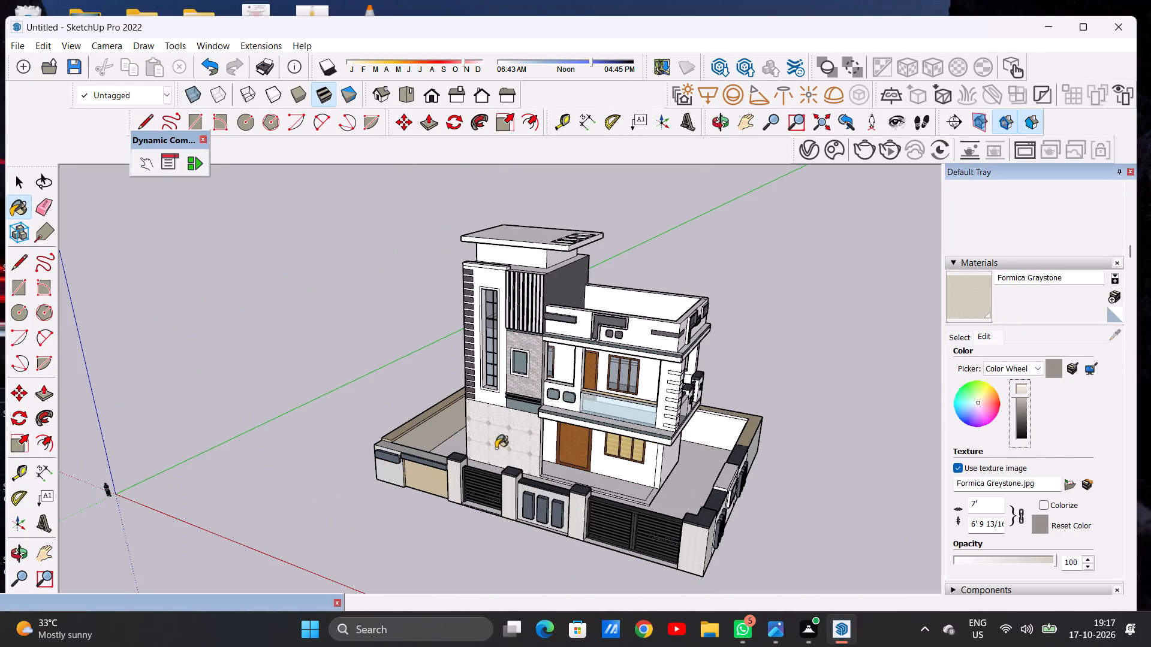
middle_click_drag(438, 473, 715, 534)
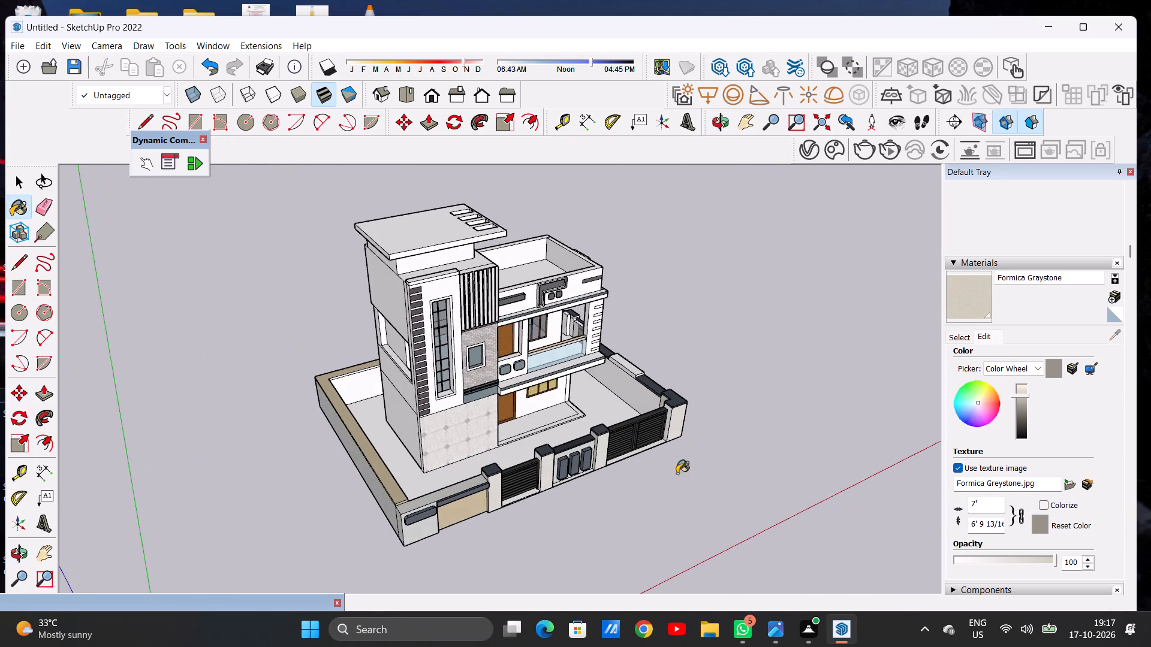
scroll(650, 428, "up", 6)
scroll(658, 353, "up", 14)
left_click(647, 381)
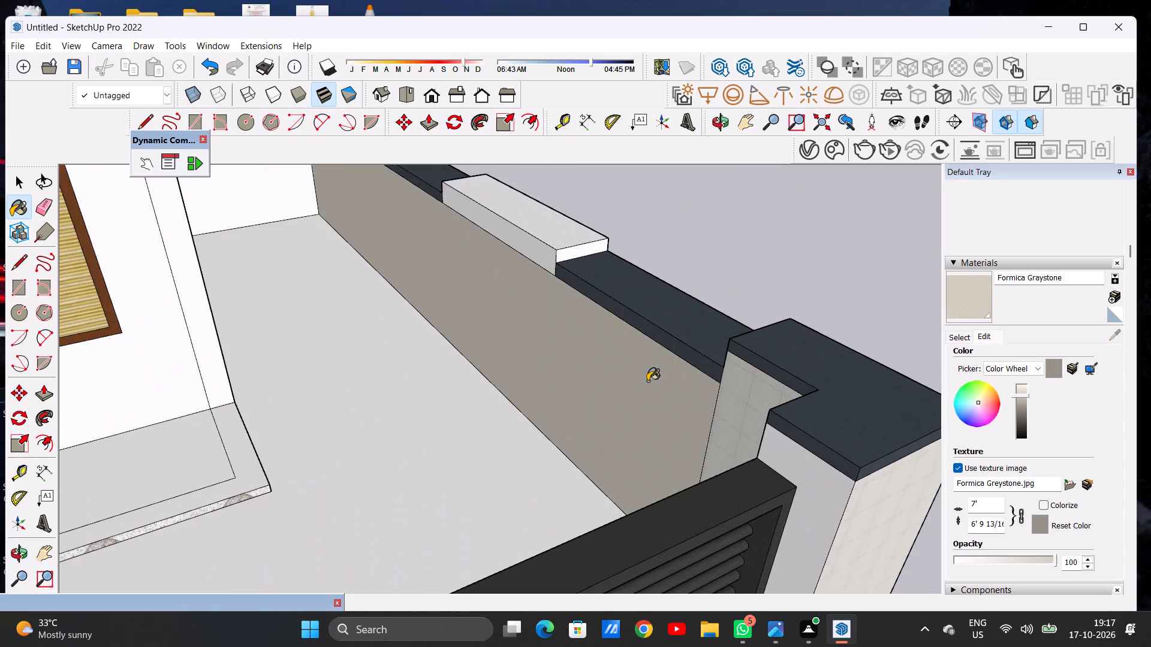
scroll(486, 410, "down", 15)
scroll(557, 382, "down", 6)
middle_click_drag(575, 374, 302, 349)
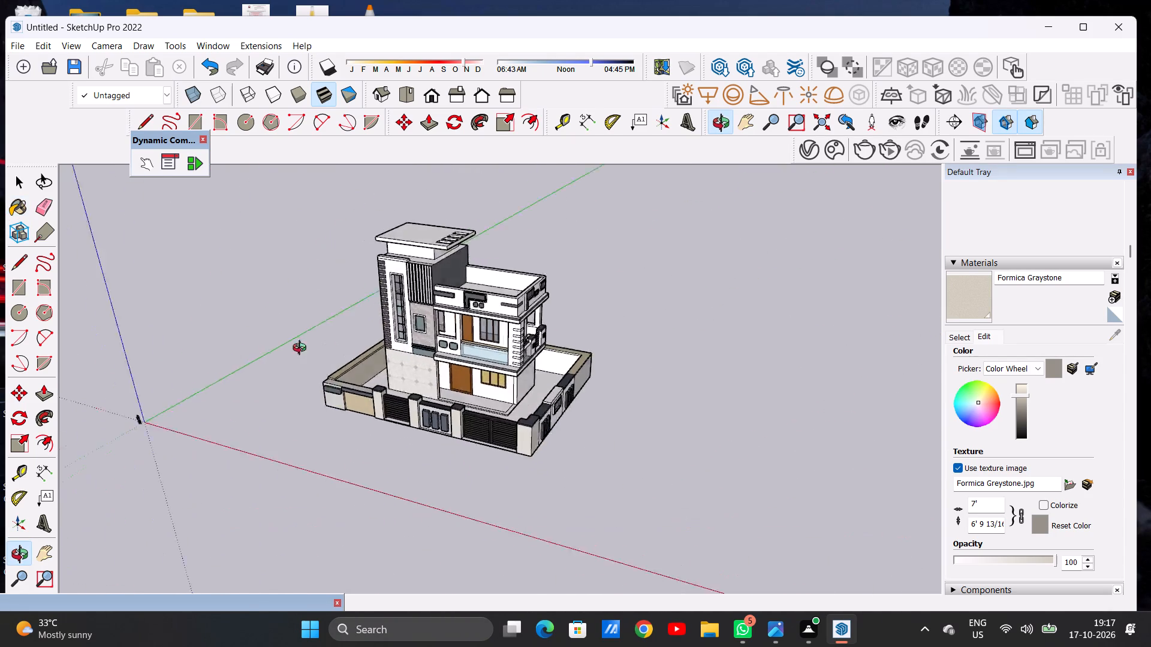
Paint the inner face of the rear boundary wall with the lightened Formica Graystone.
middle_click_drag(302, 349, 217, 349)
scroll(611, 381, "up", 4)
scroll(599, 378, "down", 1)
scroll(597, 377, "up", 15)
left_click(573, 347)
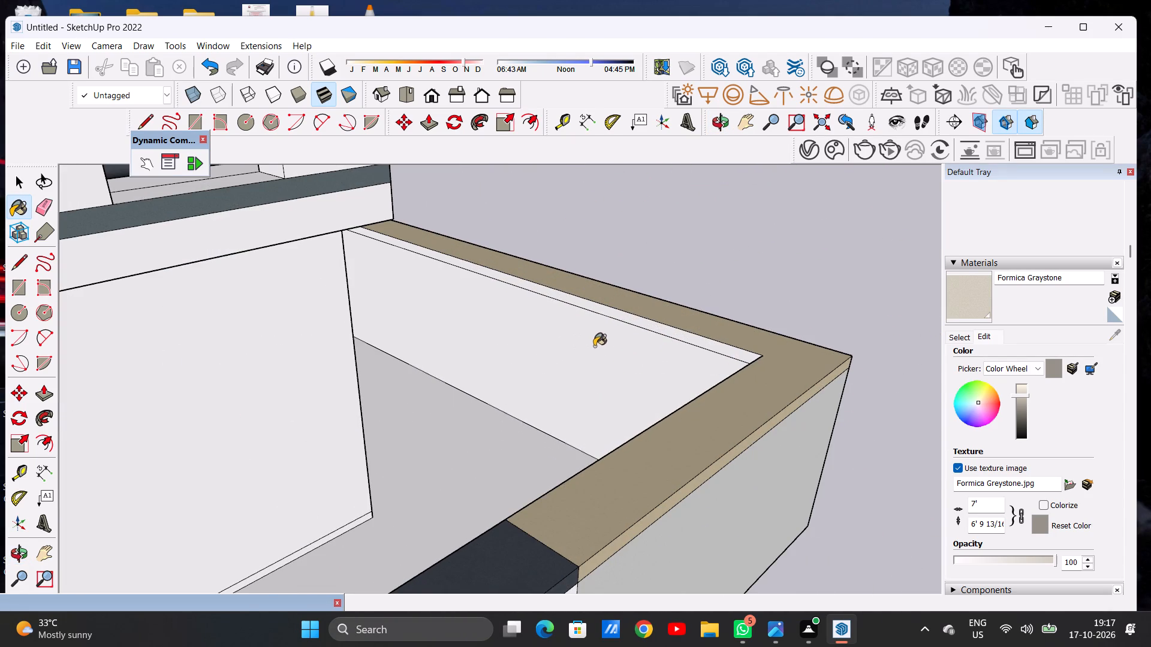
scroll(676, 331, "up", 7)
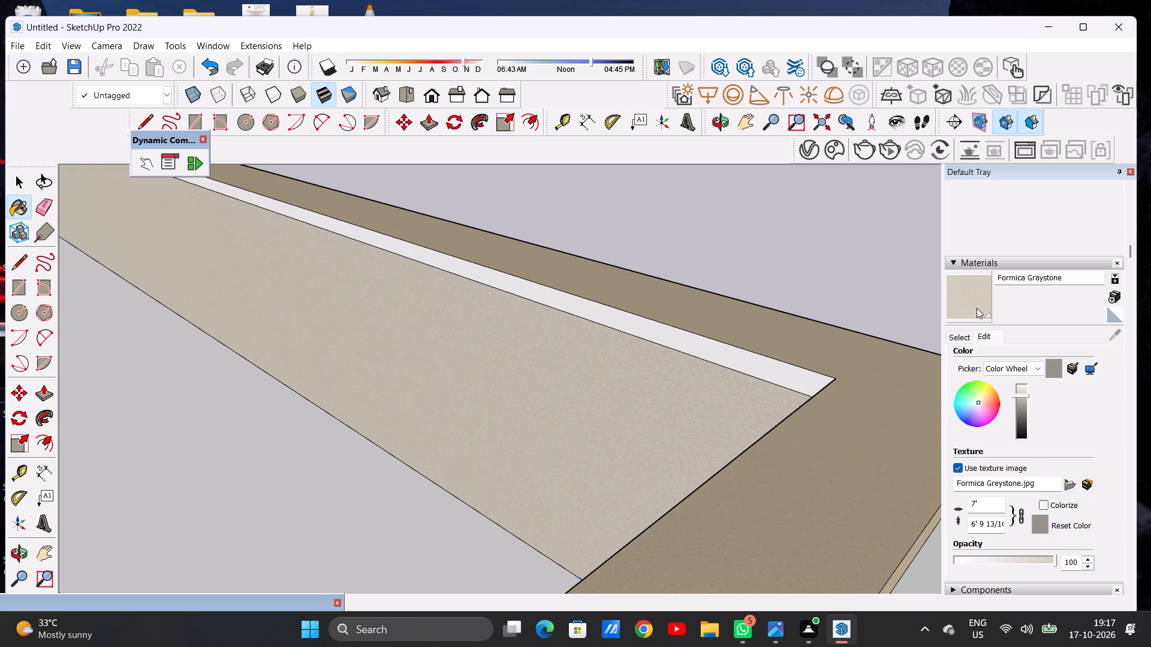
Paint the narrow inner edge of the rear boundary wall's coping with Quartz Light Brown from Synthetic Surfaces.
left_click(957, 337)
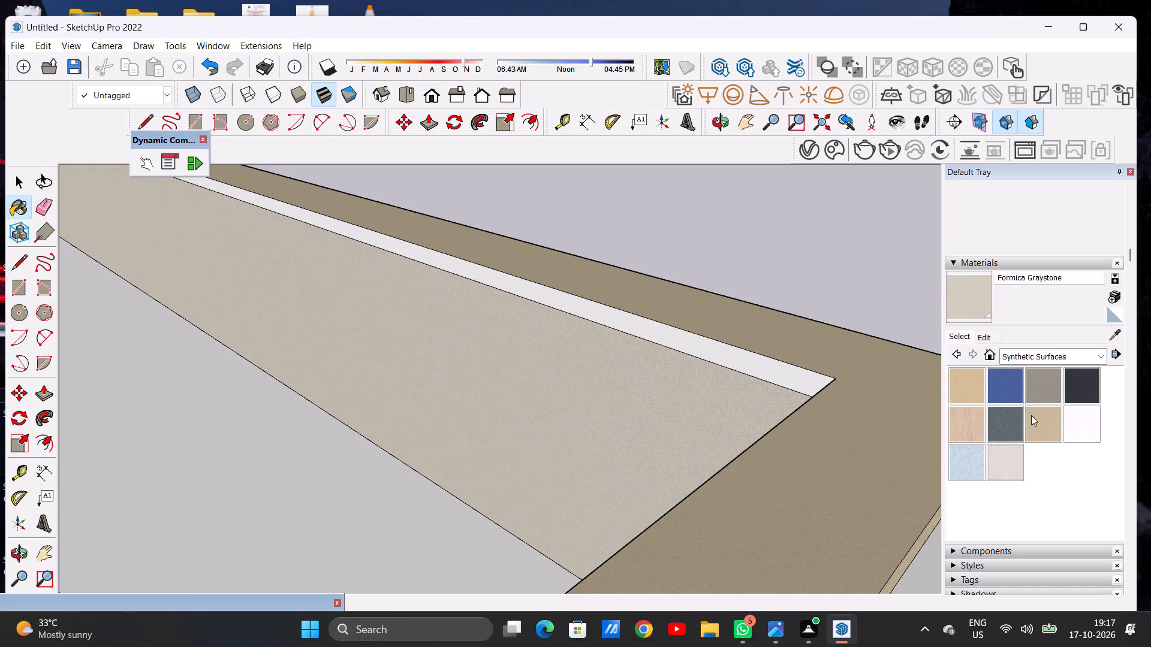
left_click(1032, 417)
scroll(791, 385, "up", 6)
left_click(791, 377)
scroll(756, 403, "down", 6)
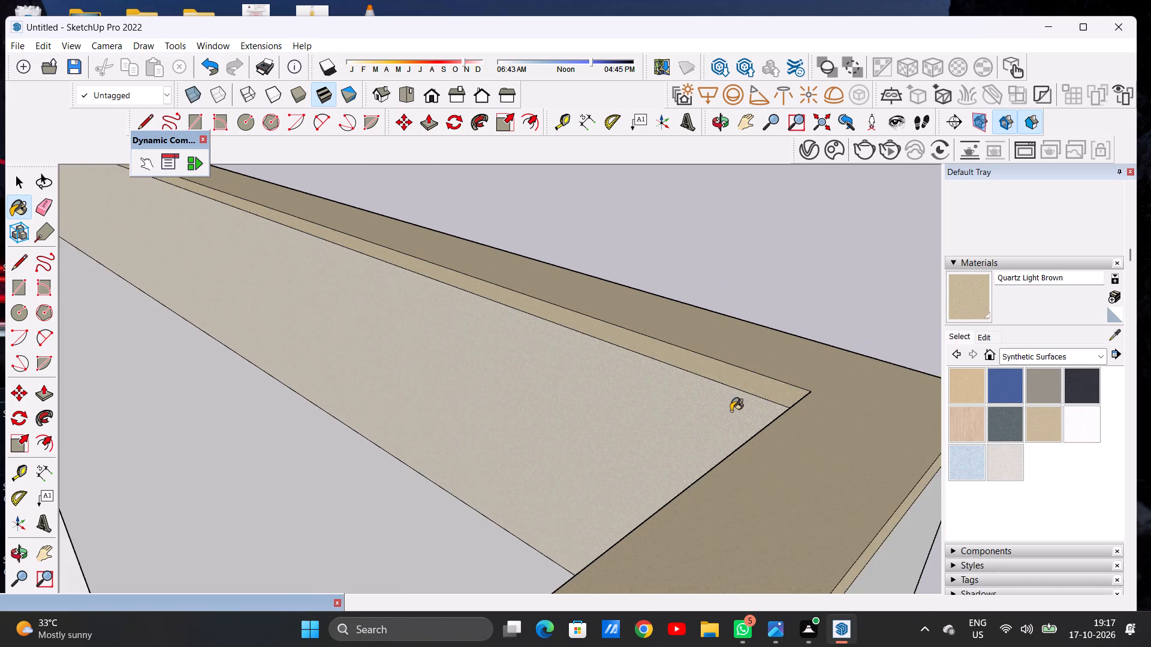
Examine the house front, compound walls and balcony side from several angles to find surfaces still unpainted.
scroll(731, 411, "down", 3)
scroll(722, 406, "up", 1)
scroll(722, 406, "down", 20)
scroll(722, 406, "down", 7)
middle_click_drag(661, 415, 923, 399)
middle_click_drag(528, 407, 678, 372)
scroll(620, 380, "up", 7)
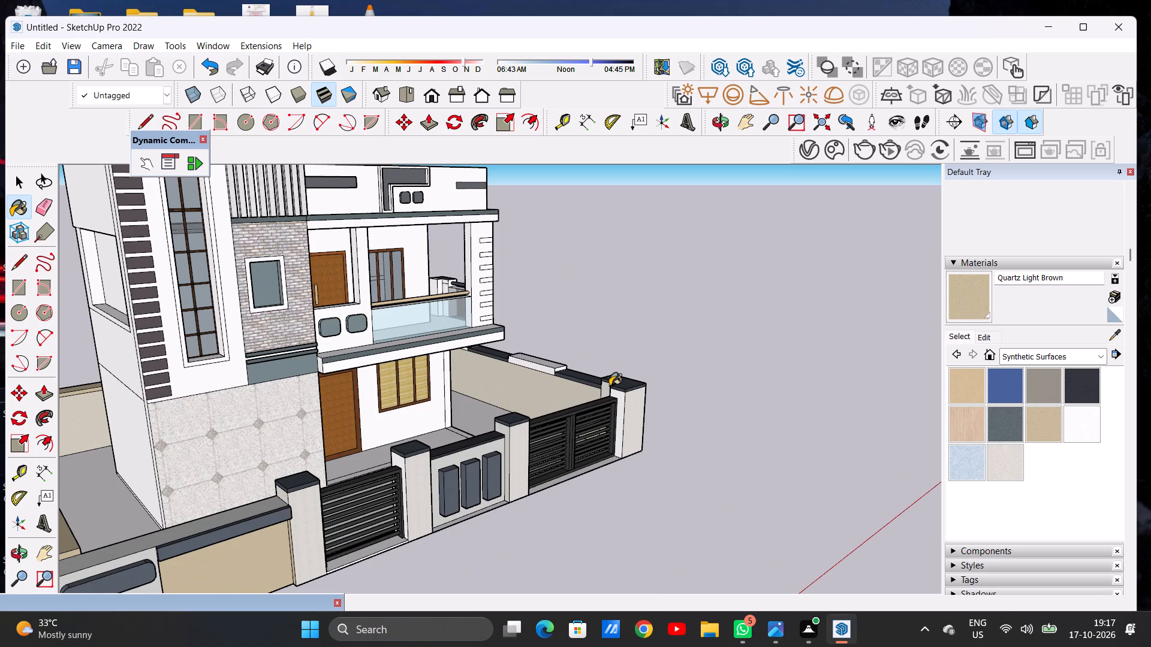
key("space")
scroll(591, 453, "down", 15)
middle_click_drag(601, 473, 261, 429)
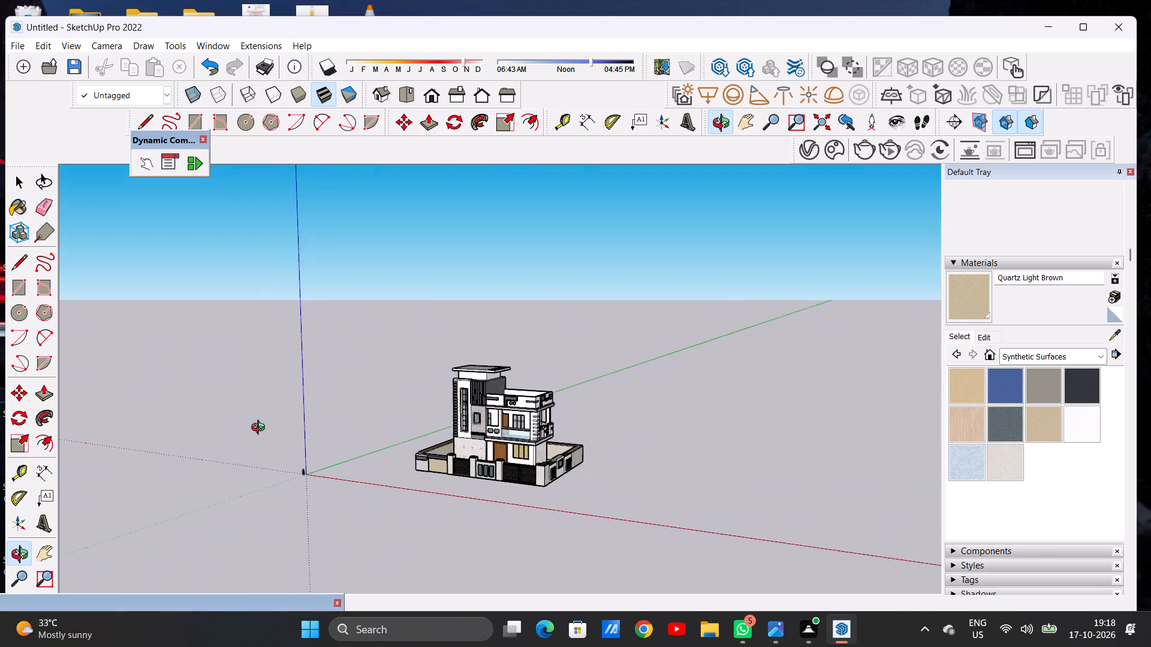
middle_click_drag(261, 429, 390, 456)
scroll(483, 473, "up", 7)
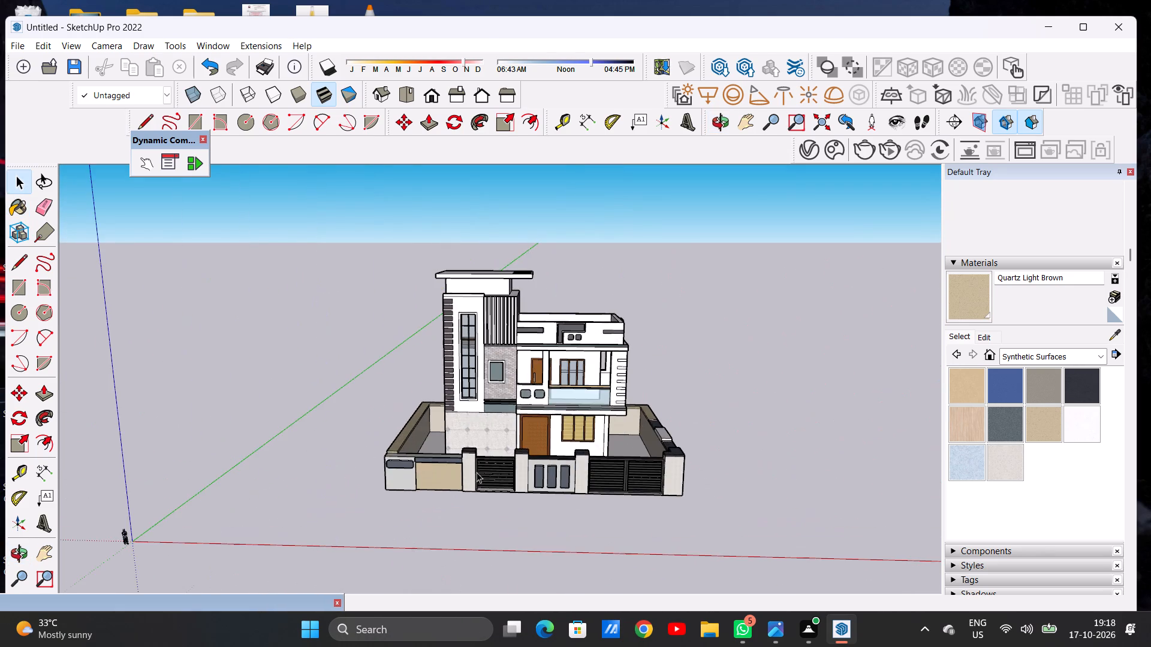
middle_click_drag(495, 479, 464, 436)
scroll(502, 383, "up", 6)
middle_click_drag(573, 380, 598, 415)
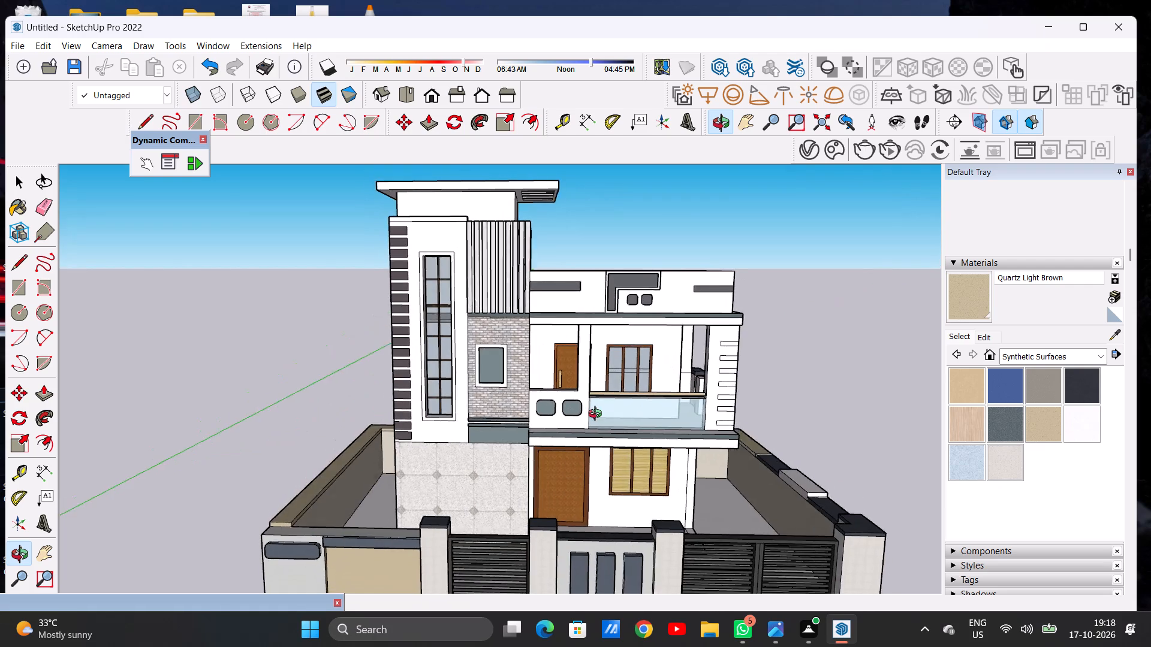
middle_click_drag(598, 415, 587, 412)
scroll(522, 428, "down", 3)
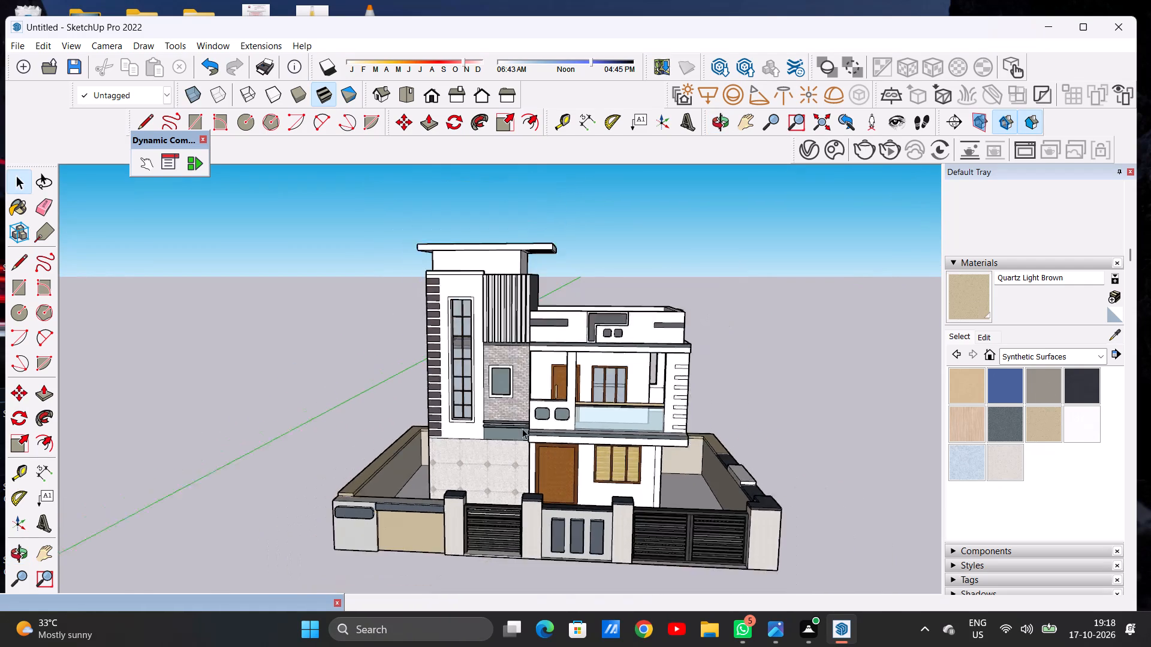
scroll(522, 428, "down", 2)
middle_click_drag(614, 381, 530, 367)
scroll(639, 393, "up", 6)
middle_click_drag(682, 402, 637, 386)
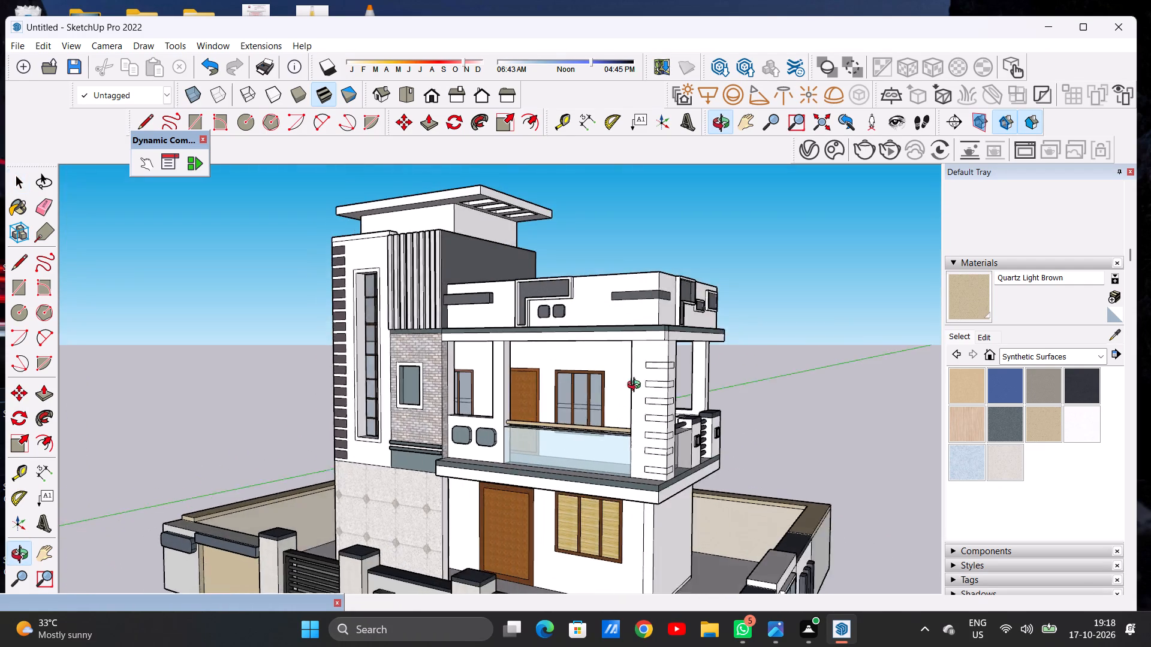
middle_click_drag(637, 386, 599, 379)
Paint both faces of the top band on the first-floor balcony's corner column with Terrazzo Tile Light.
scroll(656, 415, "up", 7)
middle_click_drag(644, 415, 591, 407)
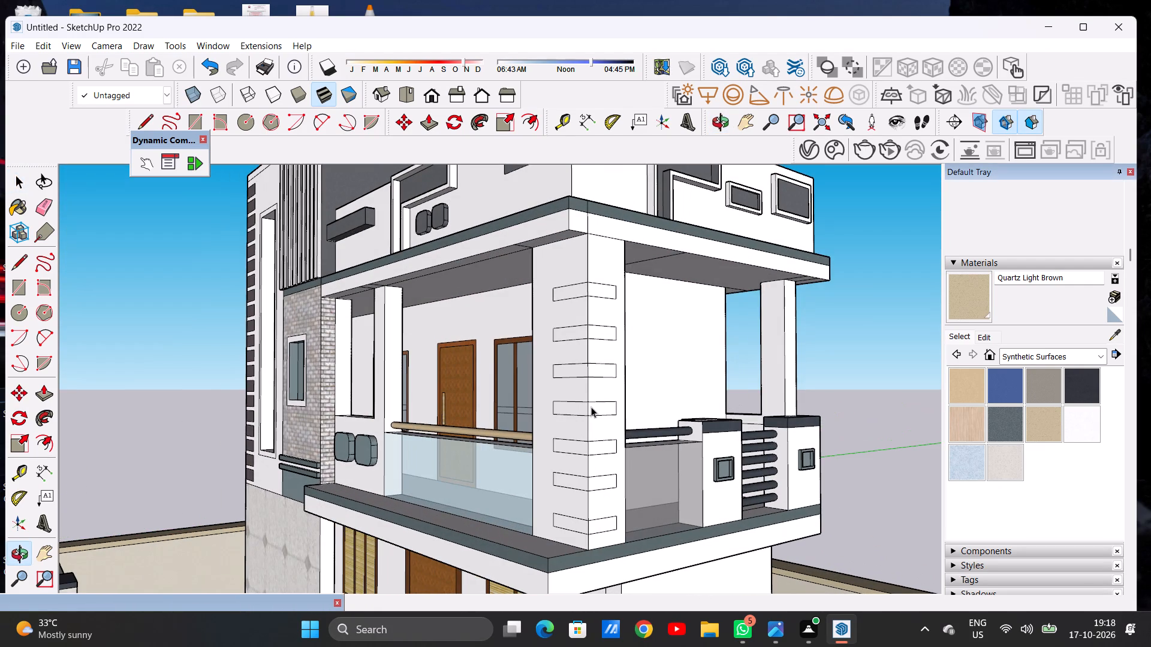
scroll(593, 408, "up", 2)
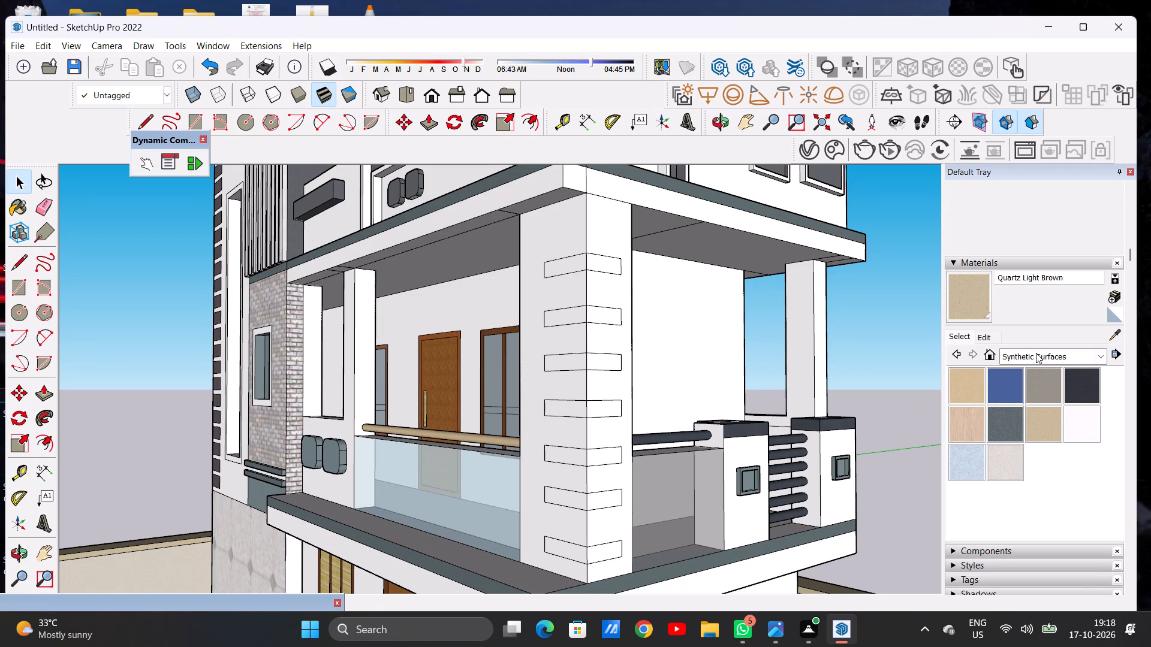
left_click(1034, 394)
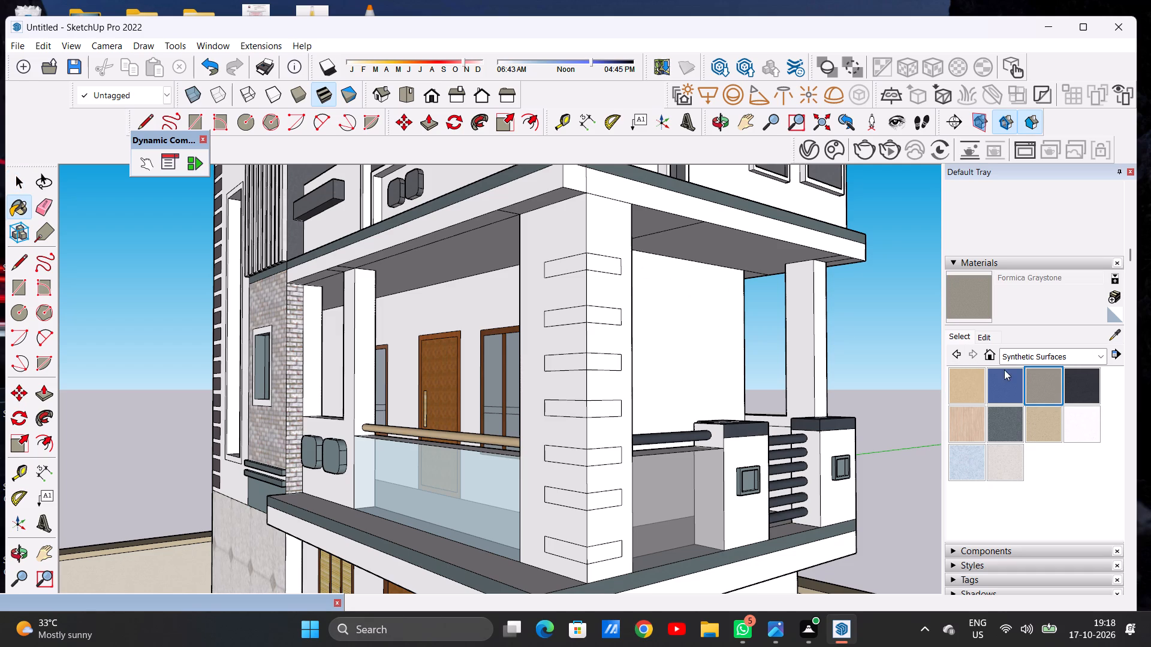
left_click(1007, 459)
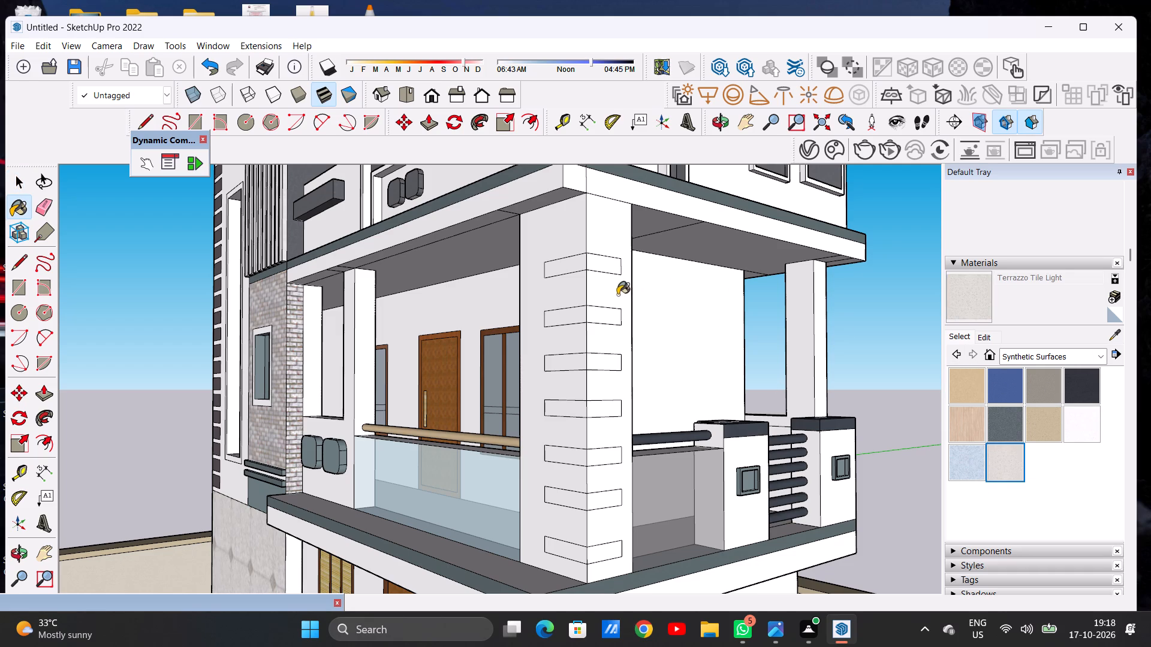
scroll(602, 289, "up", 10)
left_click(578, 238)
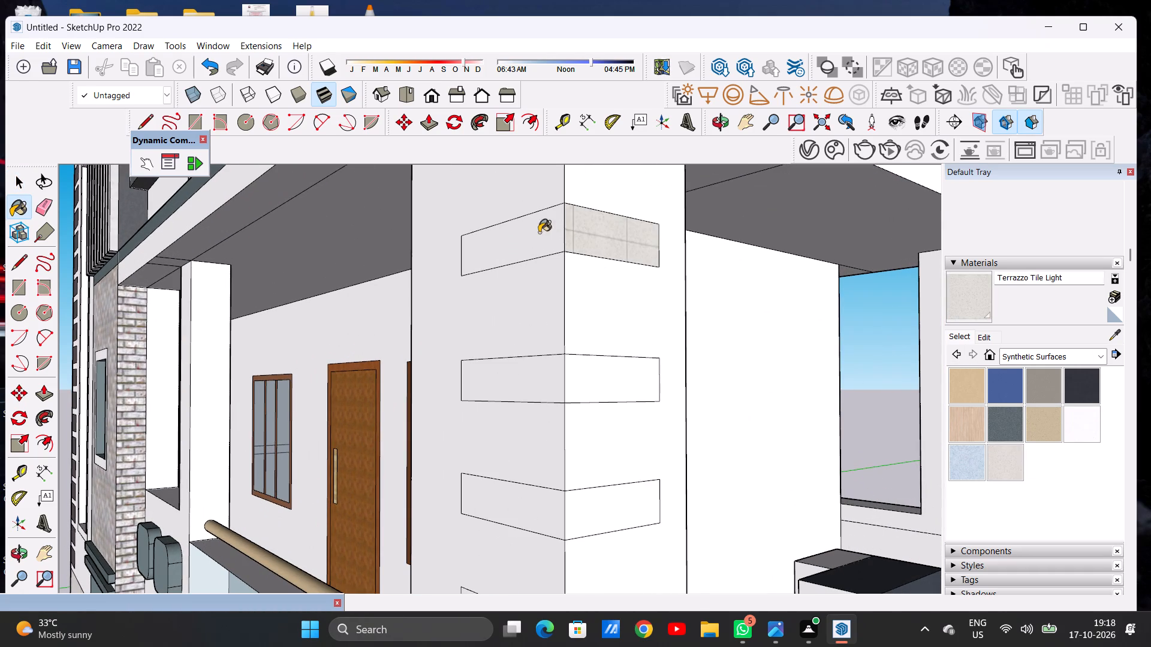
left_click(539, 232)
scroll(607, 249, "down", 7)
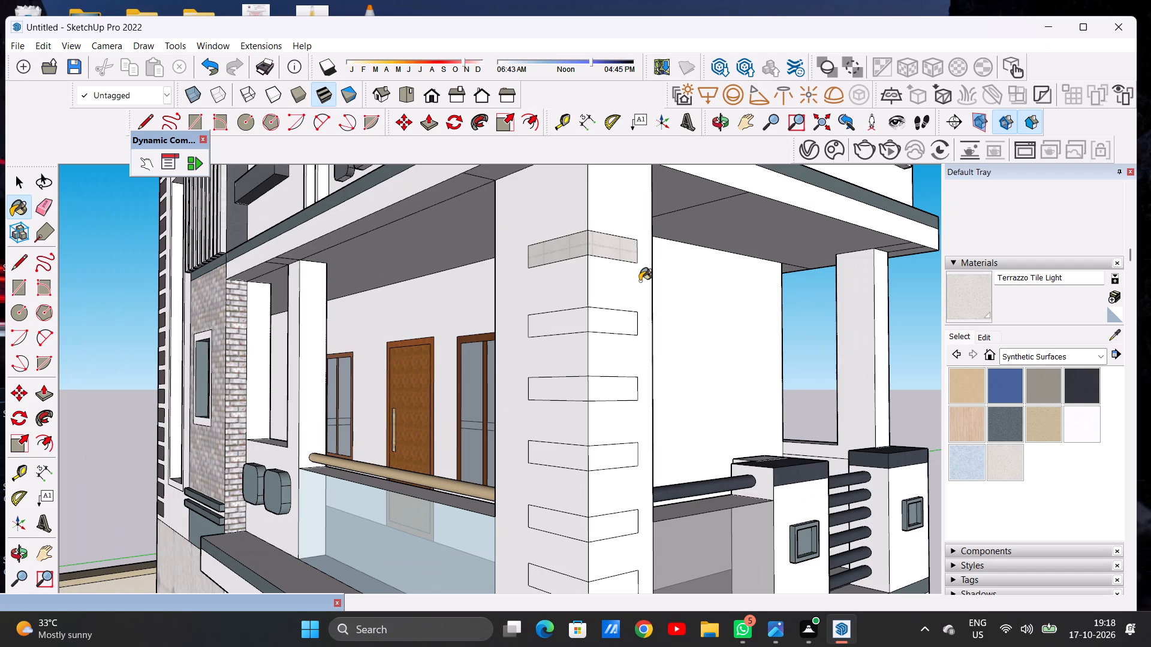
Paint both faces of the balcony corner column's top two bands with Concrete Aggregate Smoke from Asphalt and Concrete.
left_click(1025, 361)
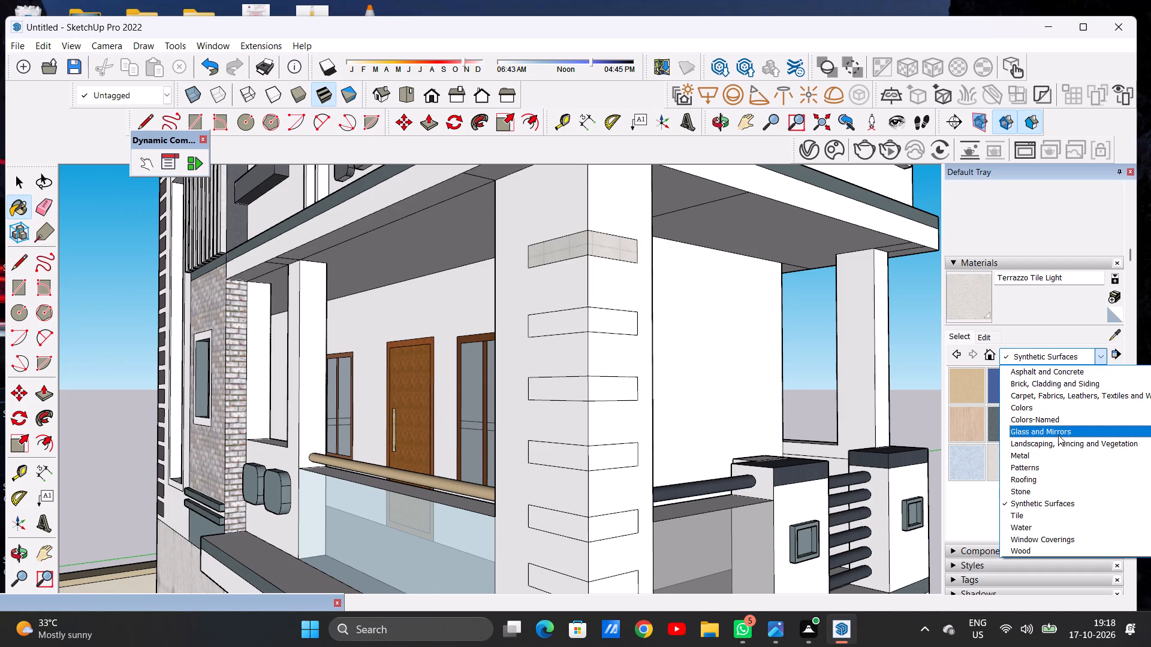
left_click(1049, 509)
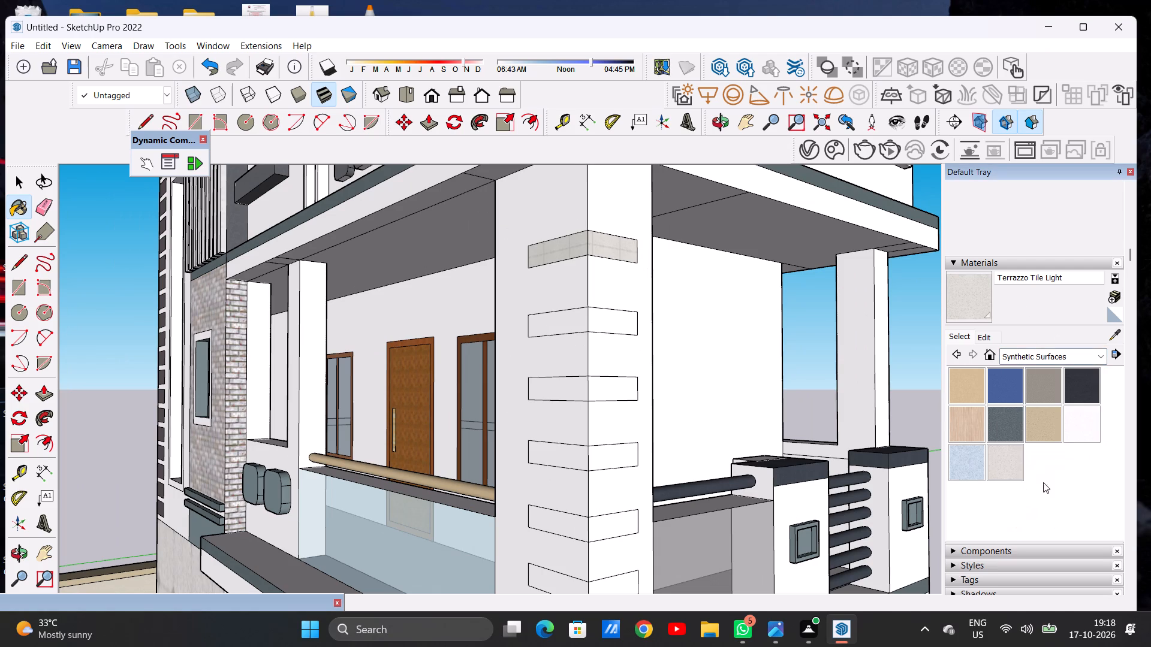
left_click(1013, 356)
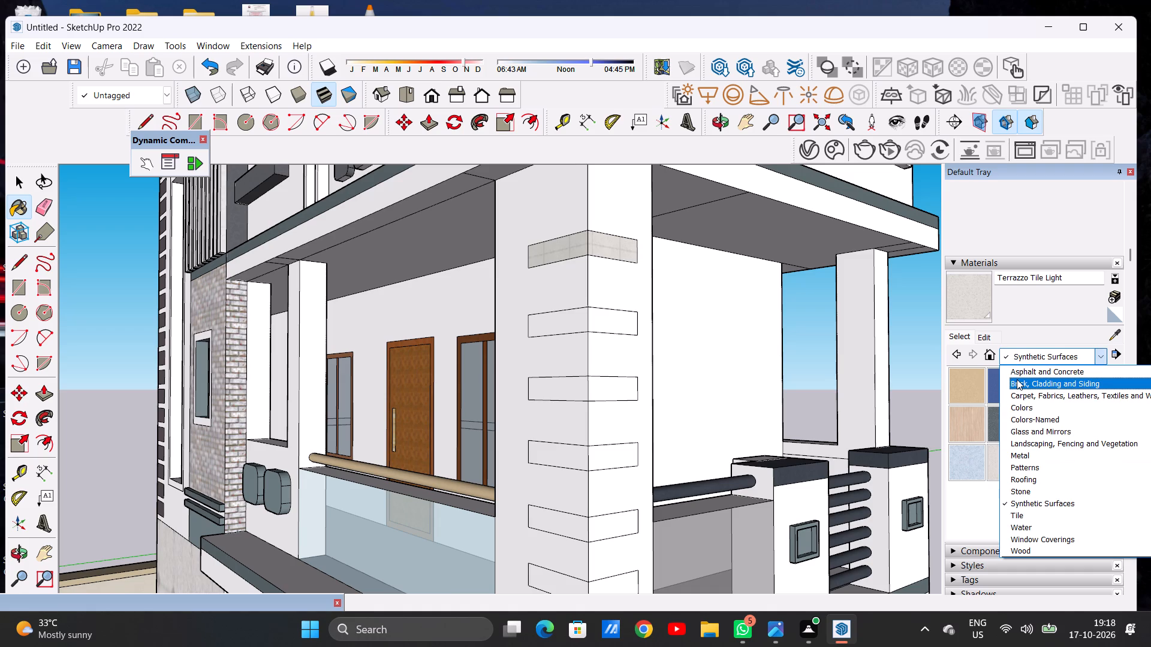
left_click(1017, 373)
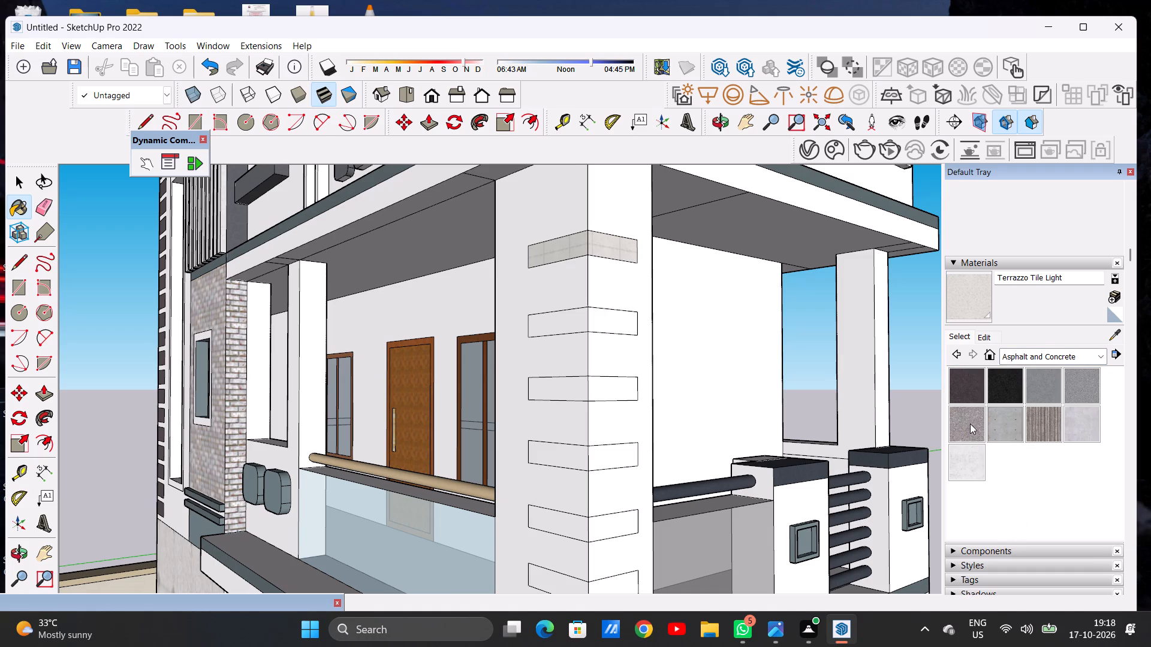
left_click(970, 423)
scroll(543, 219, "up", 4)
left_click(589, 250)
left_click(619, 251)
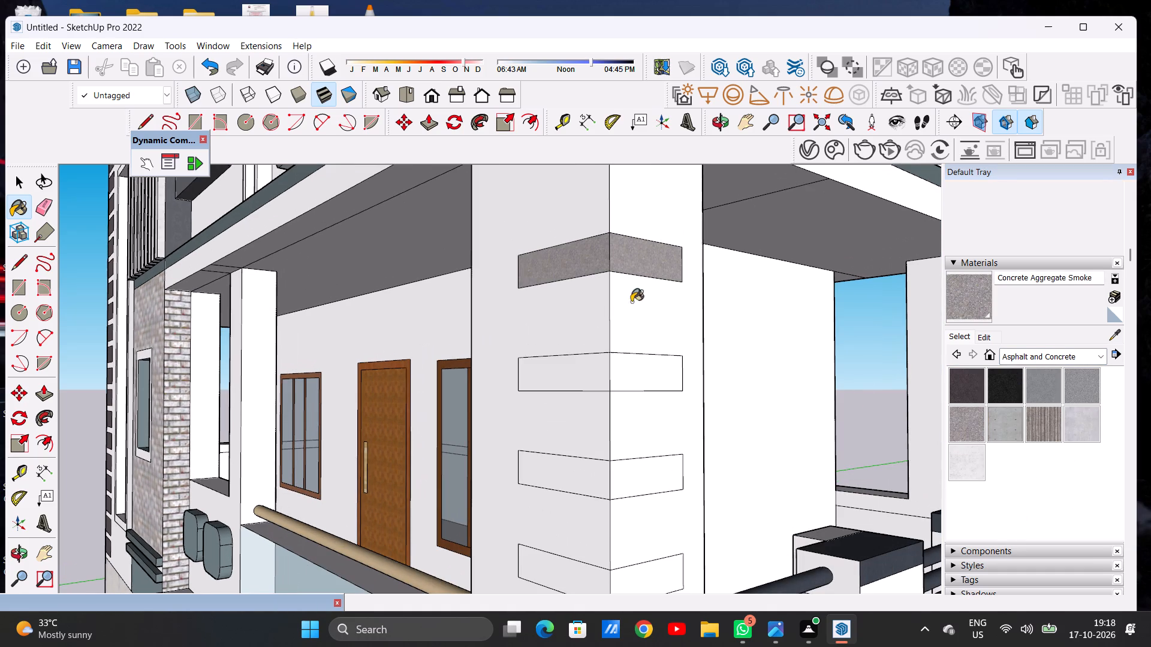
left_click(624, 369)
left_click(596, 374)
scroll(612, 267, "down", 7)
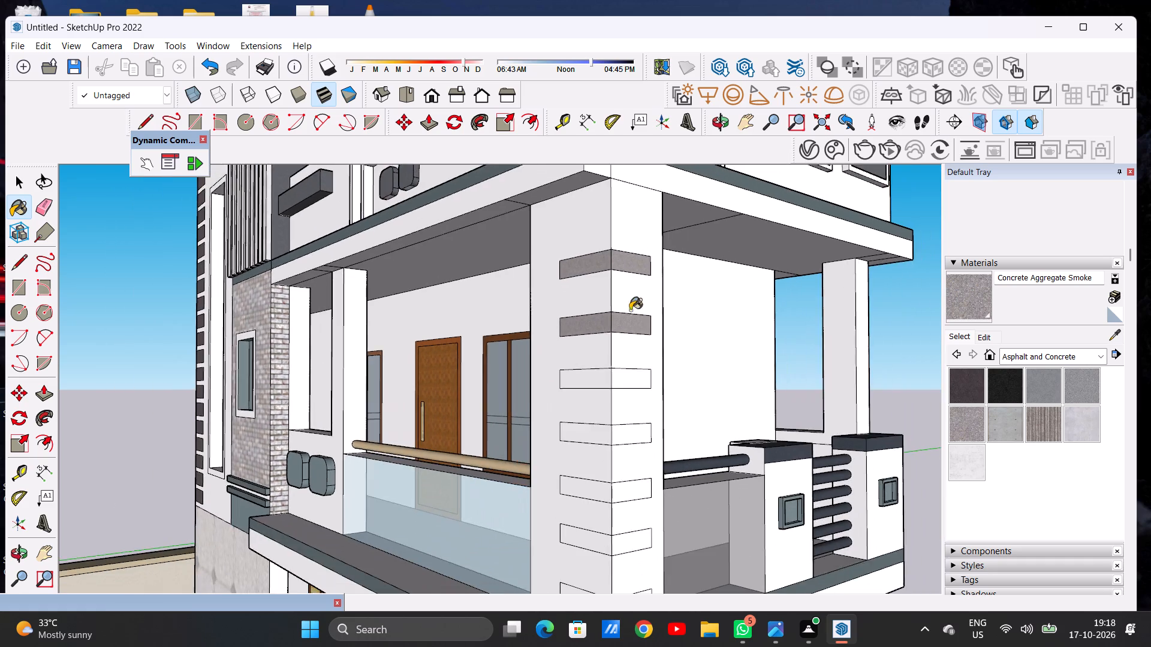
Paint both faces of the third and fourth bands on the balcony corner column with Concrete Aggregate Smoke.
scroll(625, 377, "up", 7)
scroll(646, 291, "down", 6)
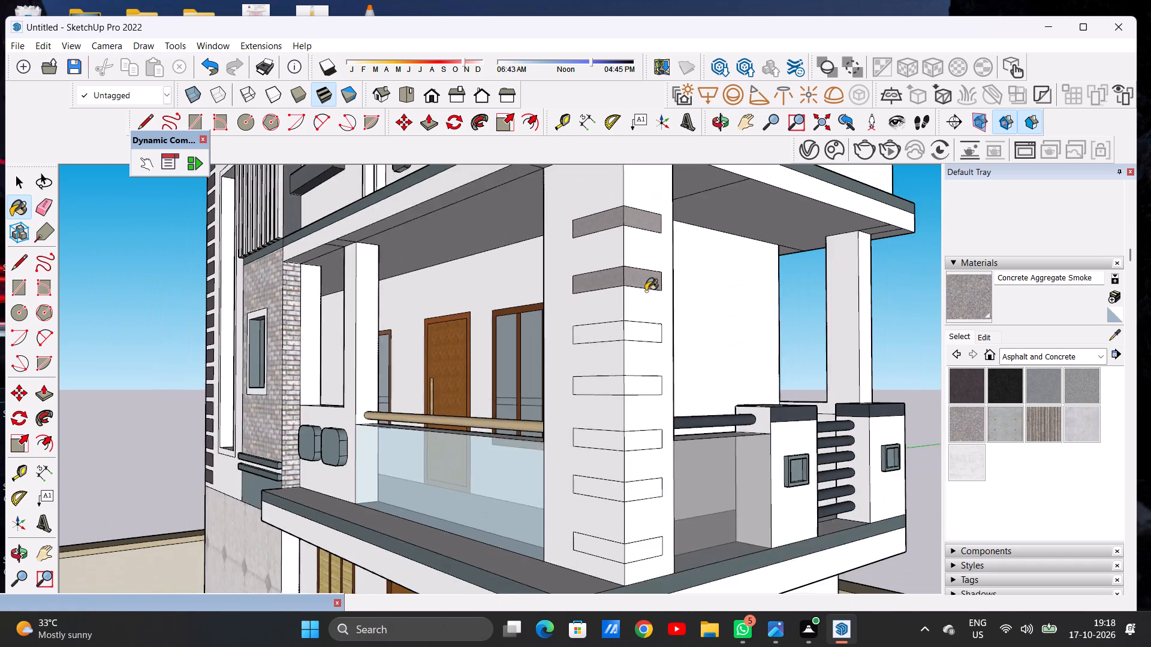
scroll(646, 291, "down", 8)
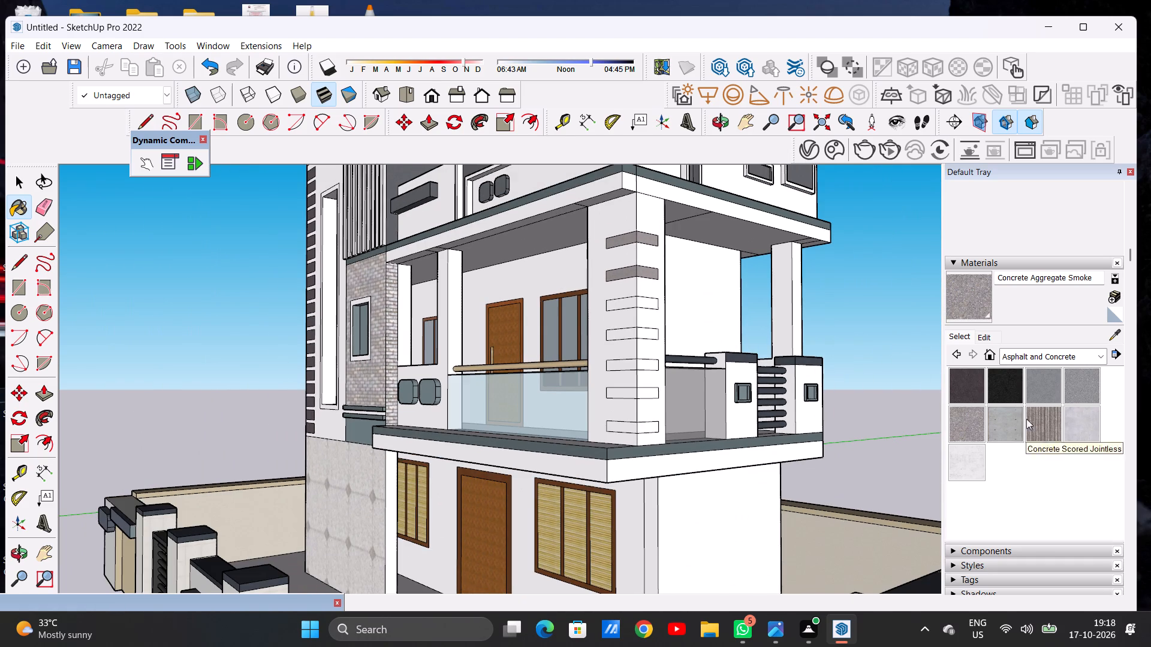
scroll(625, 312, "up", 15)
left_click(655, 274)
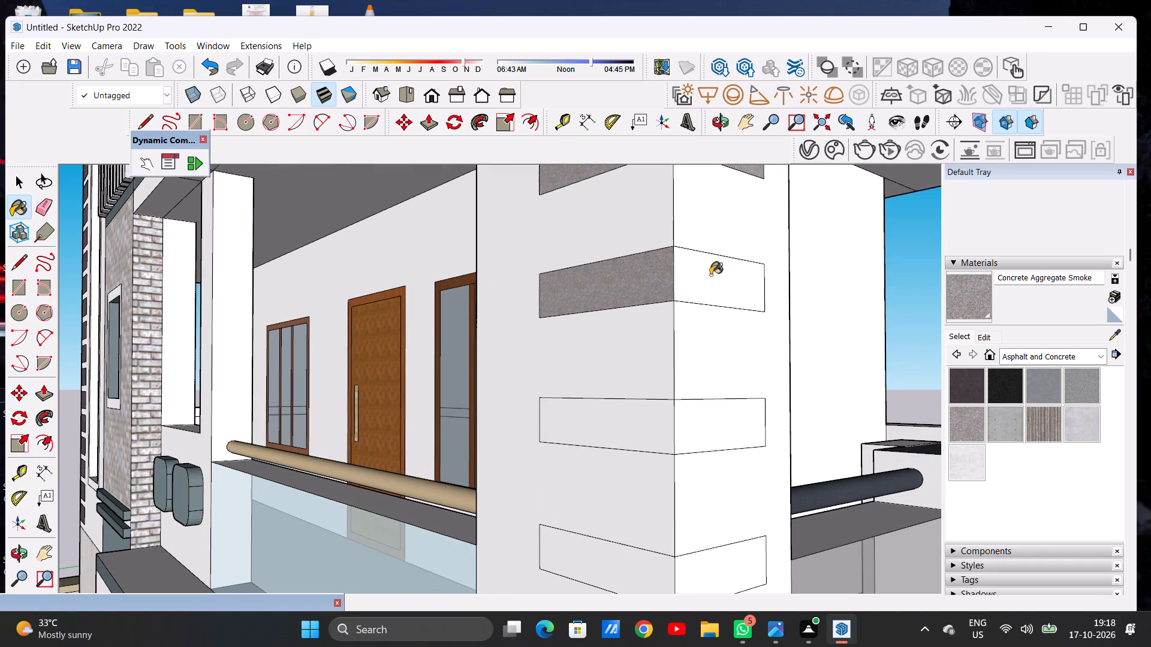
left_click(709, 274)
left_click(701, 424)
left_click(661, 436)
scroll(656, 288, "down", 6)
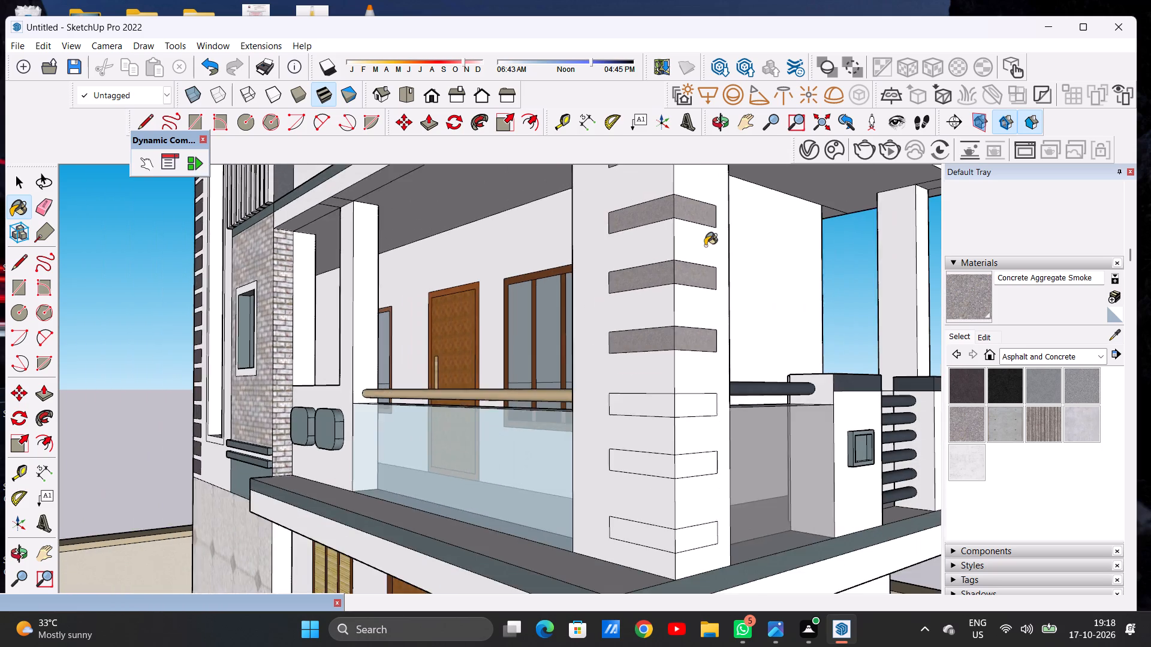
Paint both faces of the lowest three bands on the balcony corner column with Concrete Aggregate Smoke.
scroll(705, 246, "down", 8)
scroll(688, 396, "up", 8)
scroll(658, 316, "up", 7)
left_click(675, 321)
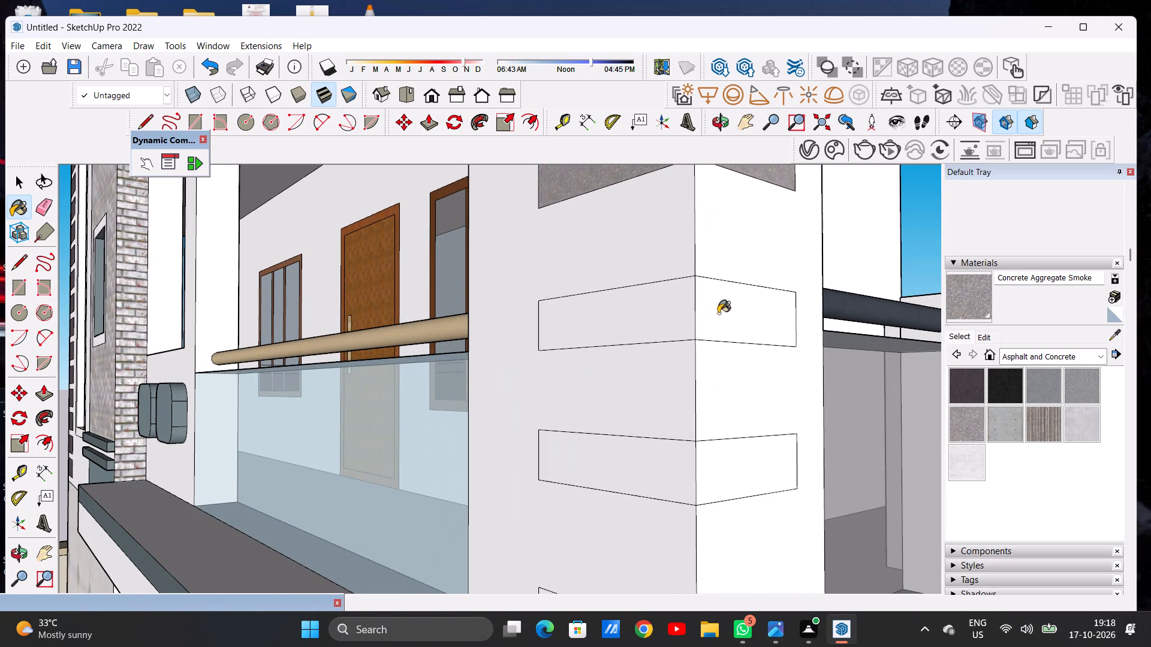
left_click(718, 313)
left_click(707, 453)
left_click(667, 467)
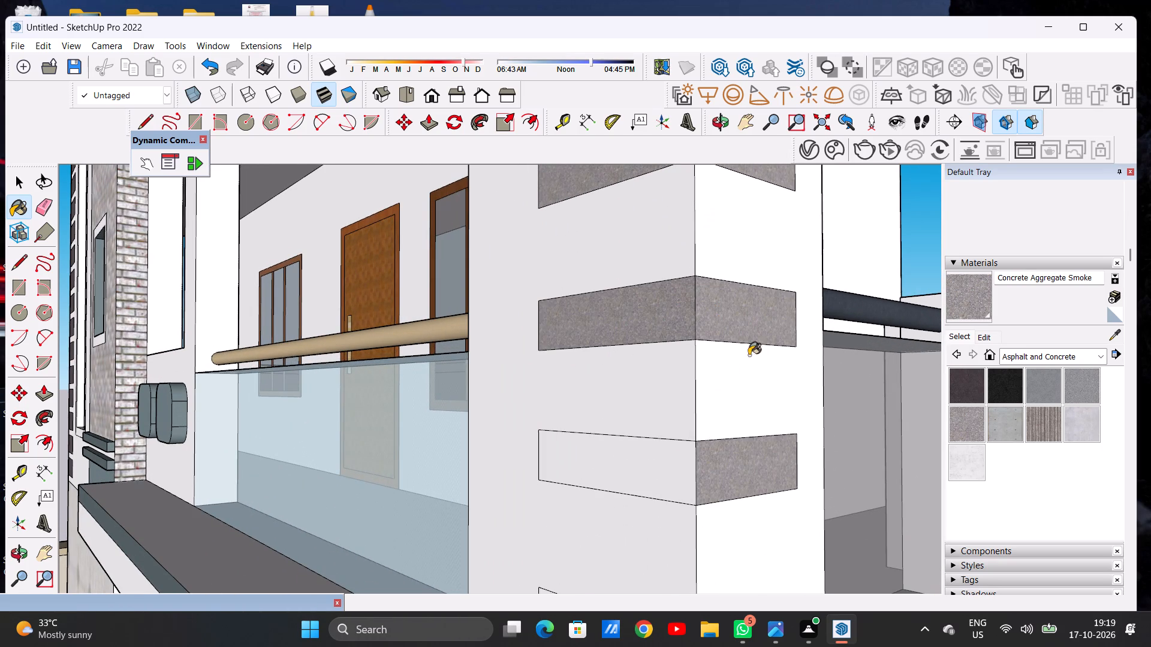
scroll(738, 284, "down", 13)
scroll(718, 522, "up", 5)
scroll(709, 342, "up", 11)
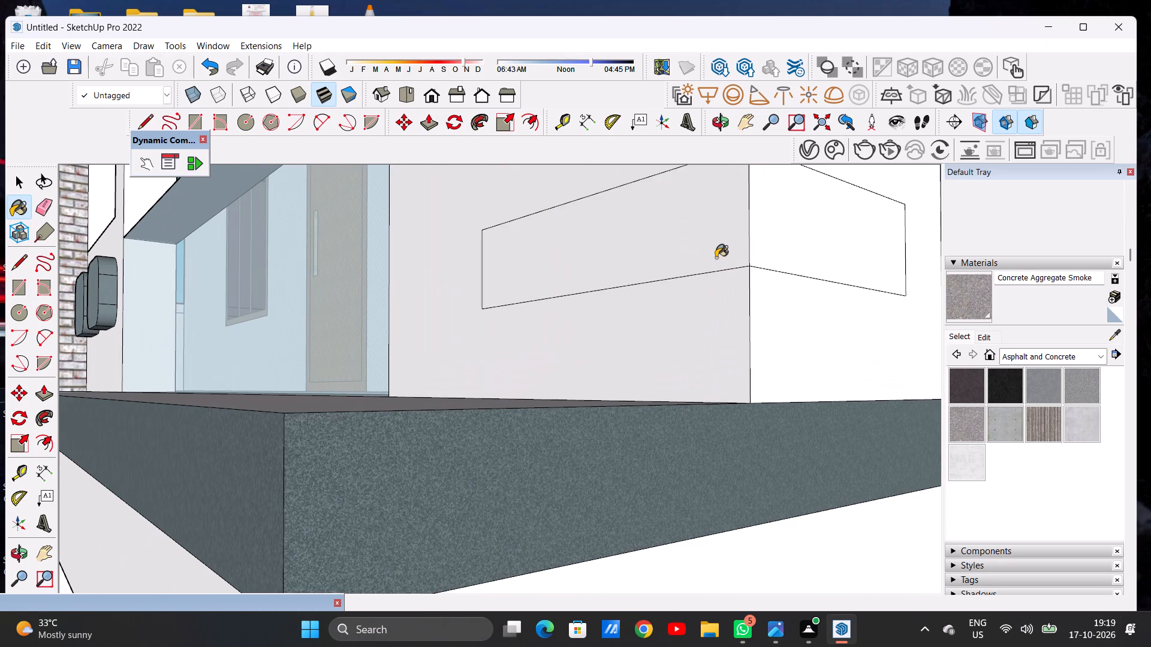
left_click(712, 250)
left_click(768, 237)
scroll(598, 271, "down", 20)
scroll(598, 271, "down", 4)
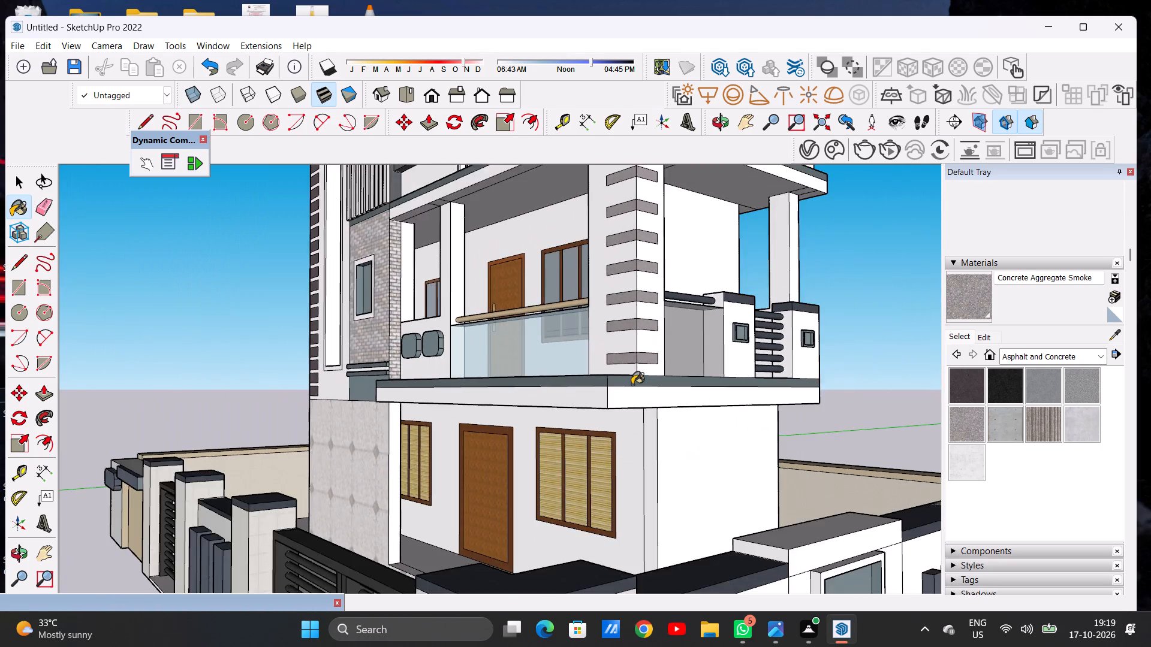
Examine the painted column bands and the whole house from the front and the gate side.
scroll(632, 385, "down", 9)
middle_click_drag(573, 286, 848, 338)
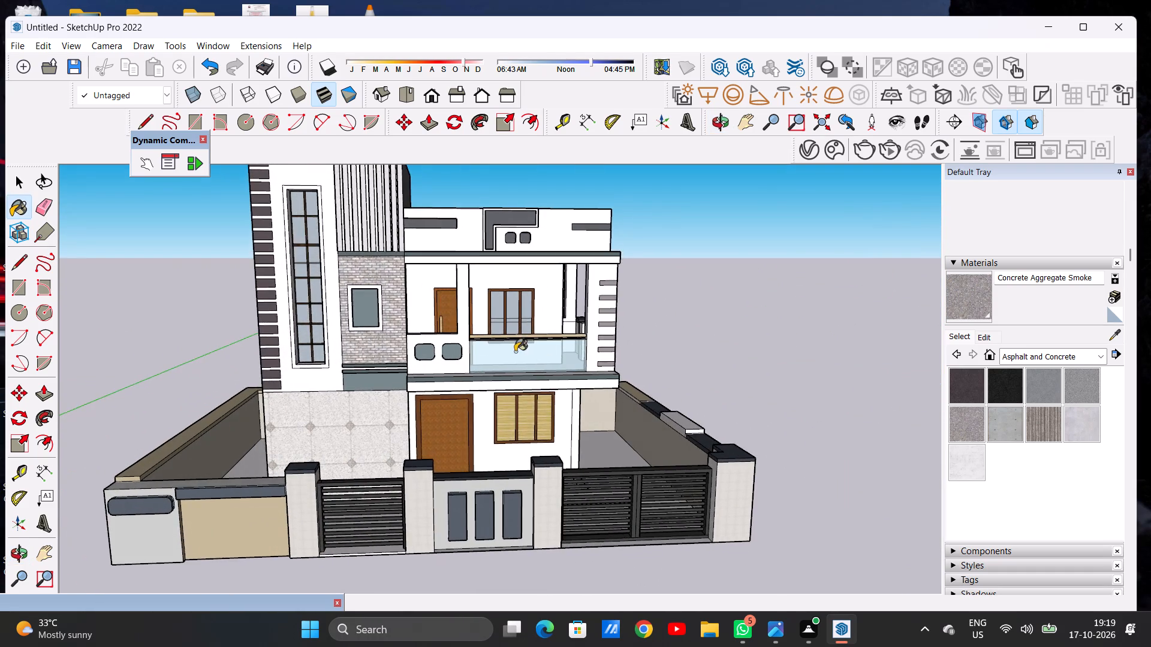
scroll(514, 351, "up", 7)
scroll(583, 375, "down", 9)
middle_click_drag(658, 412, 49, 362)
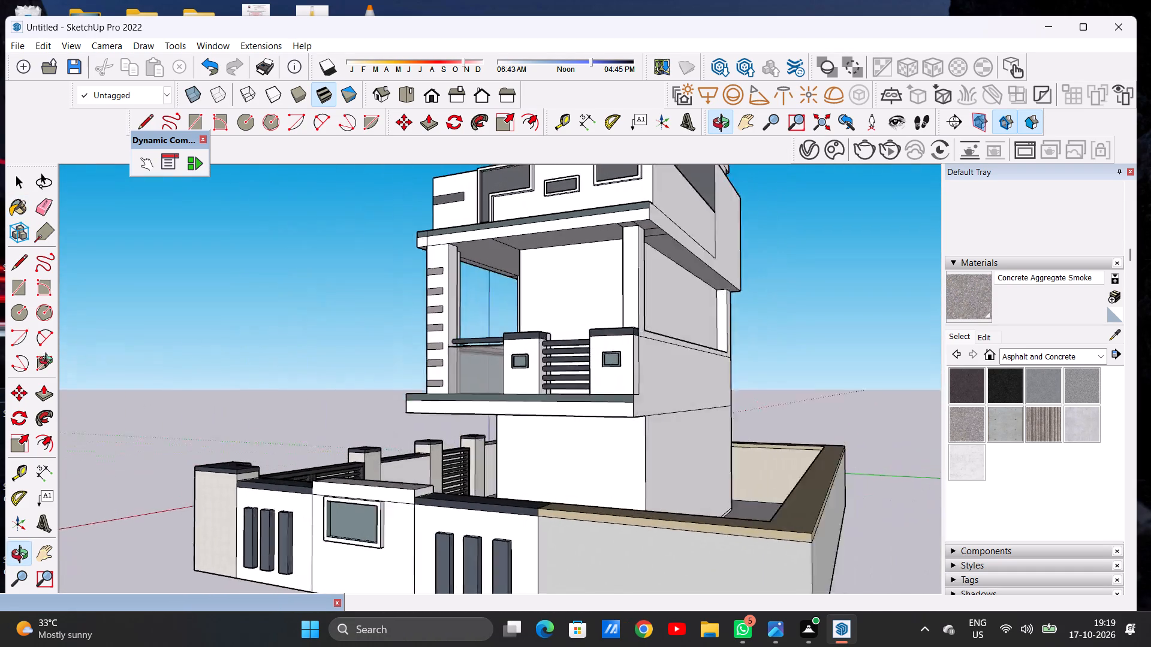
middle_click_drag(49, 362, 564, 385)
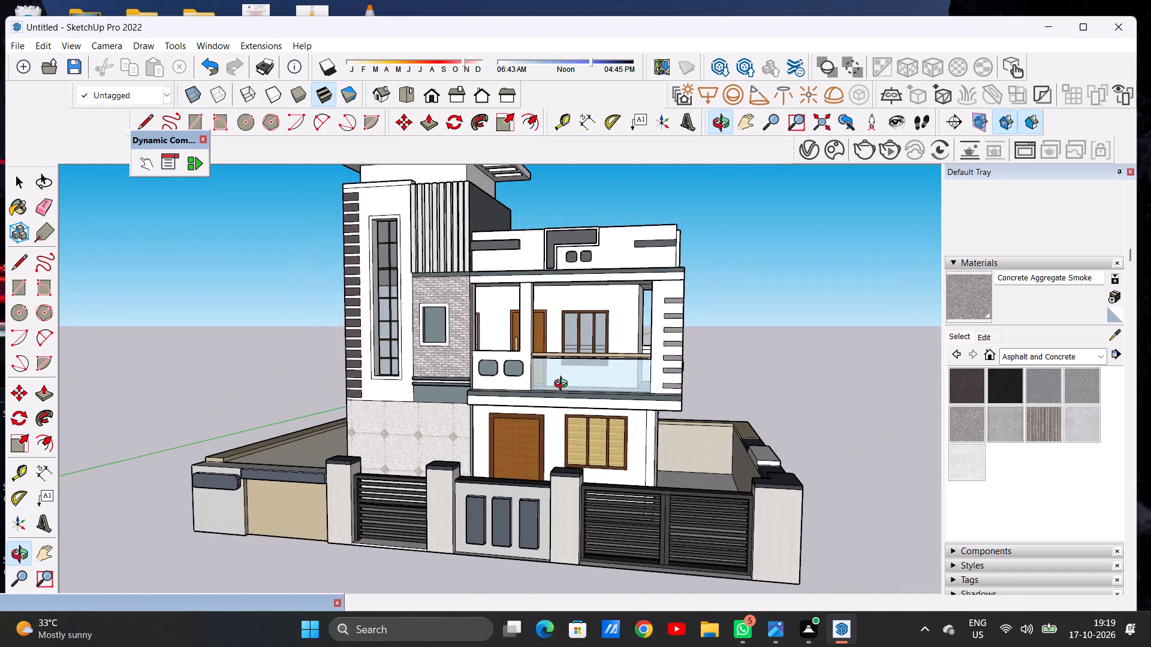
middle_click_drag(564, 385, 589, 391)
scroll(590, 407, "down", 8)
scroll(556, 427, "up", 2)
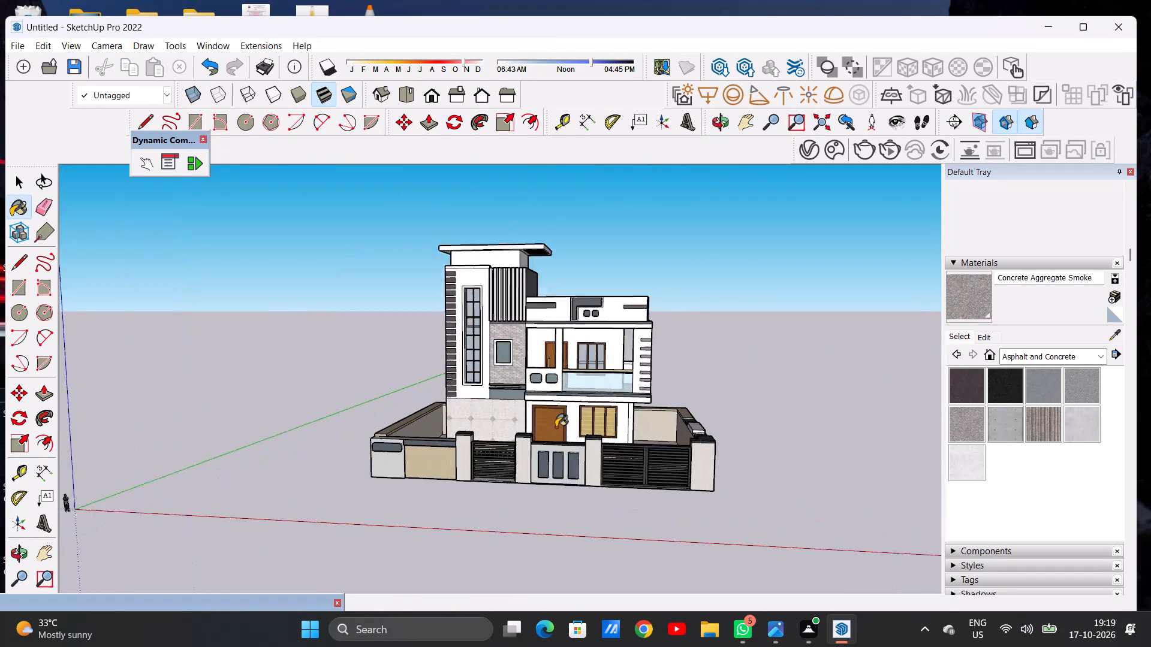
scroll(556, 427, "up", 3)
scroll(515, 433, "down", 2)
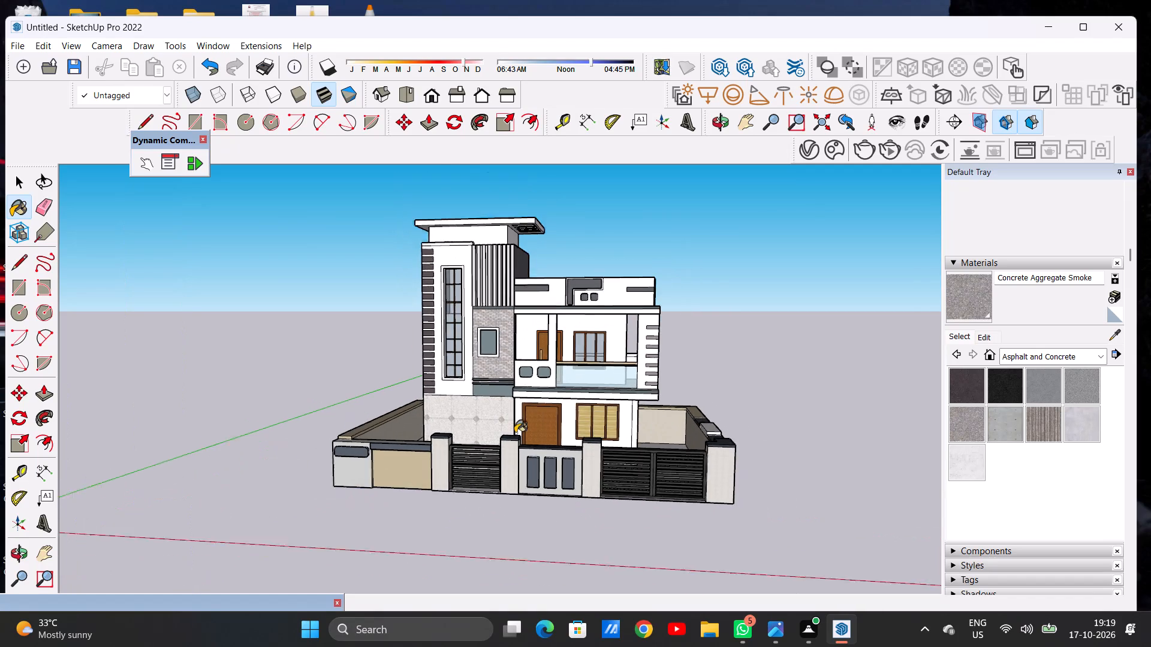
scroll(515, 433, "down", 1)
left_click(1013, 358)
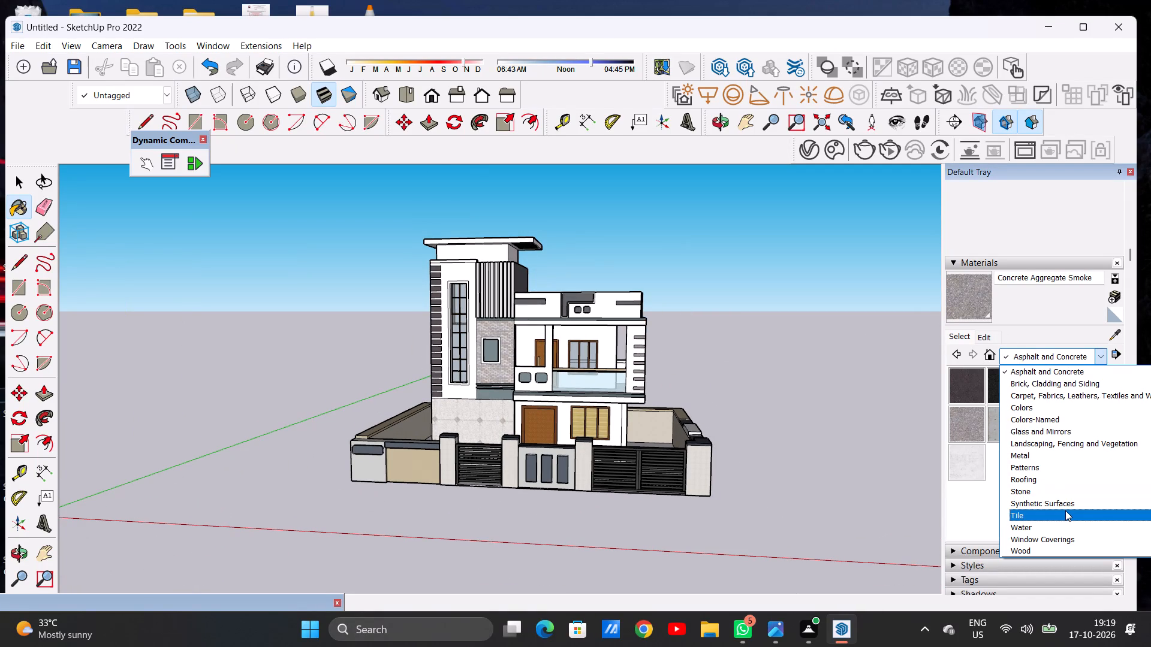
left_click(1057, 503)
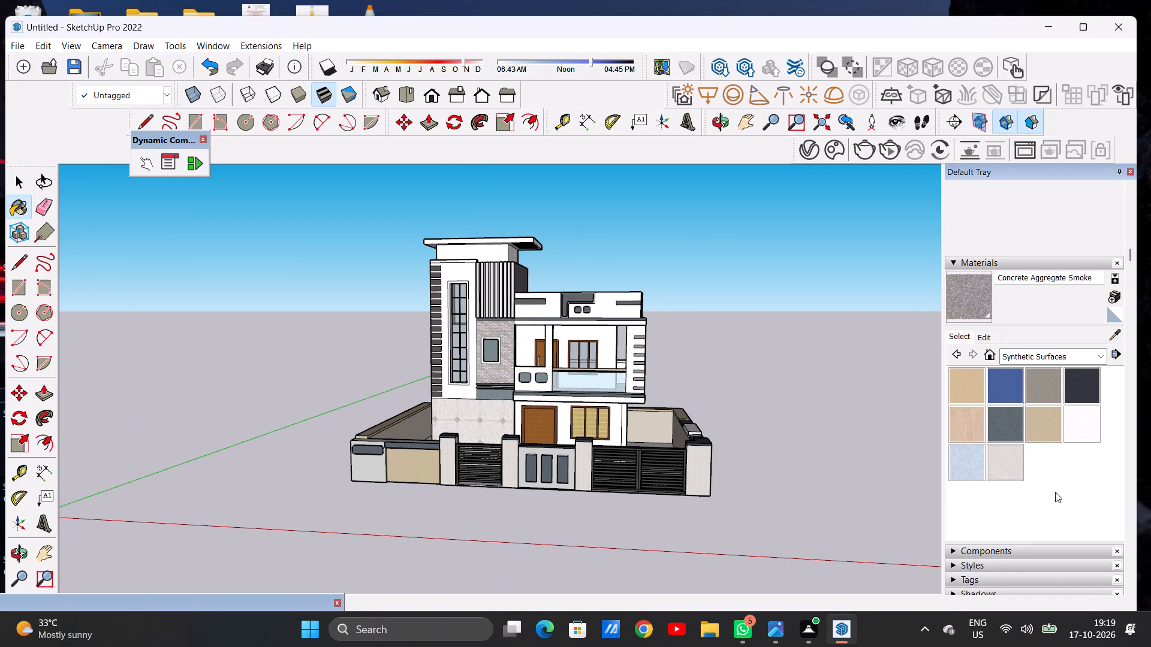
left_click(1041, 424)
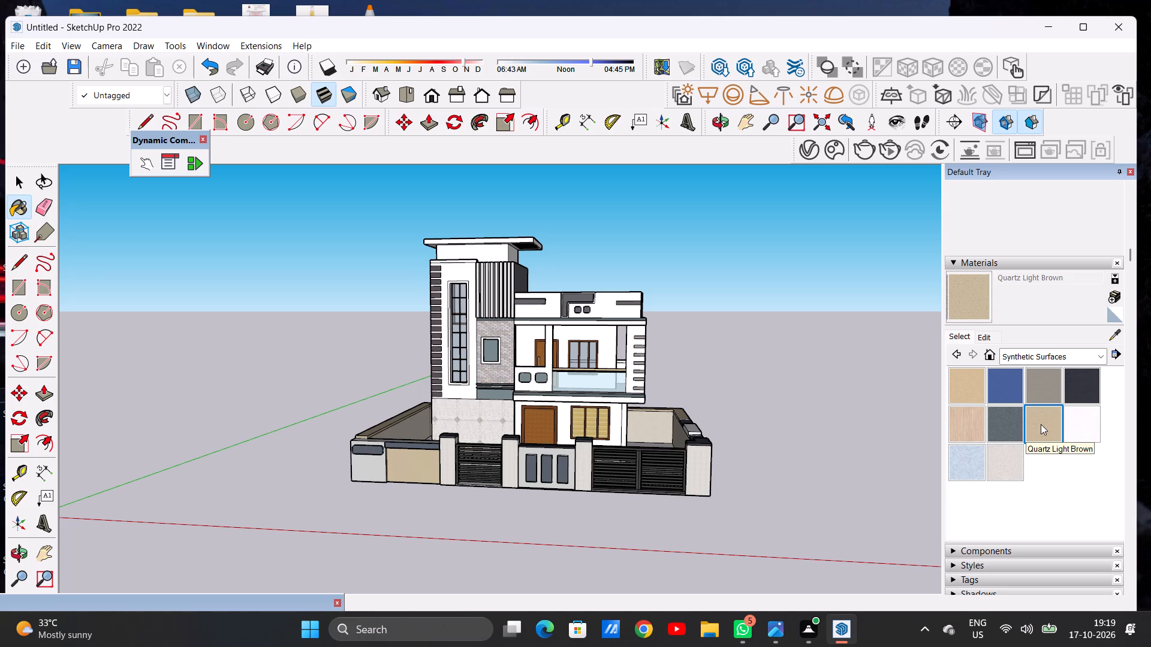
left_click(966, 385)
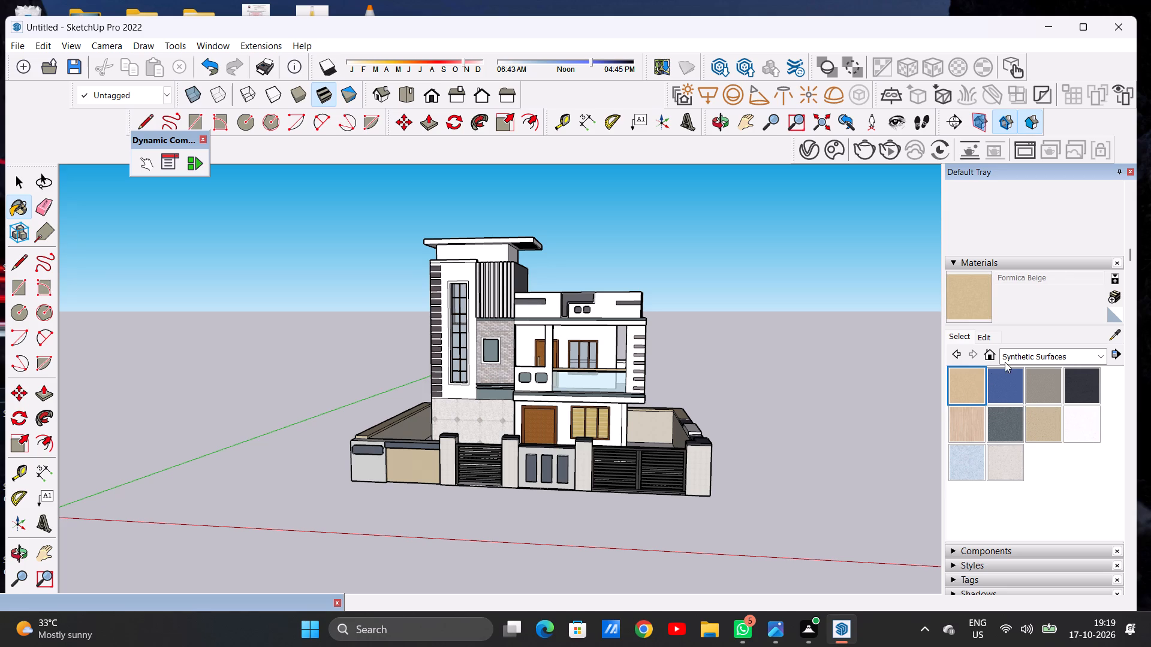
Paint the tower-top block's front wall, its slotted-end side wall and the roof slab's underside with 0027_PeachPuff from Colors-Named.
left_click(1007, 358)
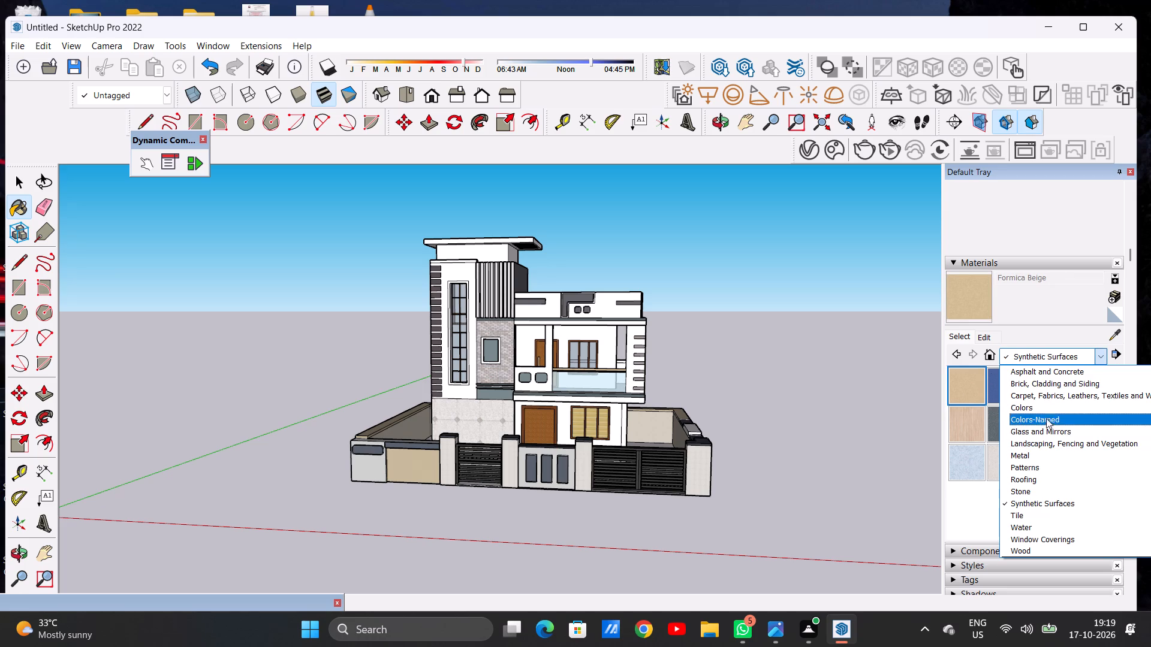
left_click(1044, 414)
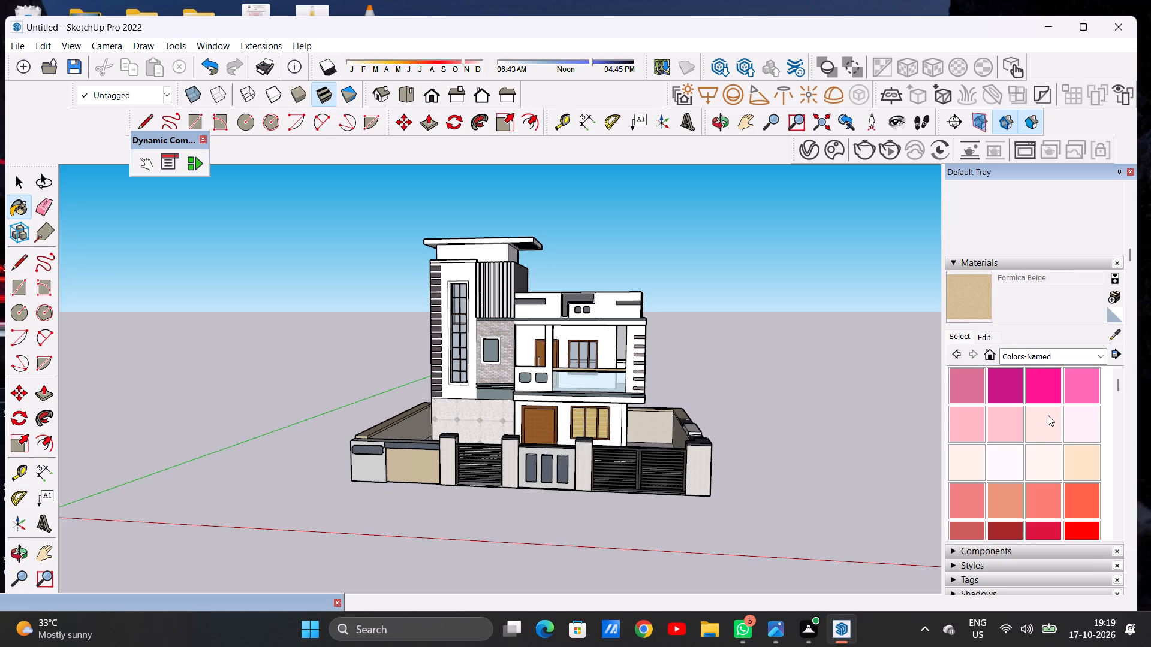
scroll(1048, 415, "down", 2)
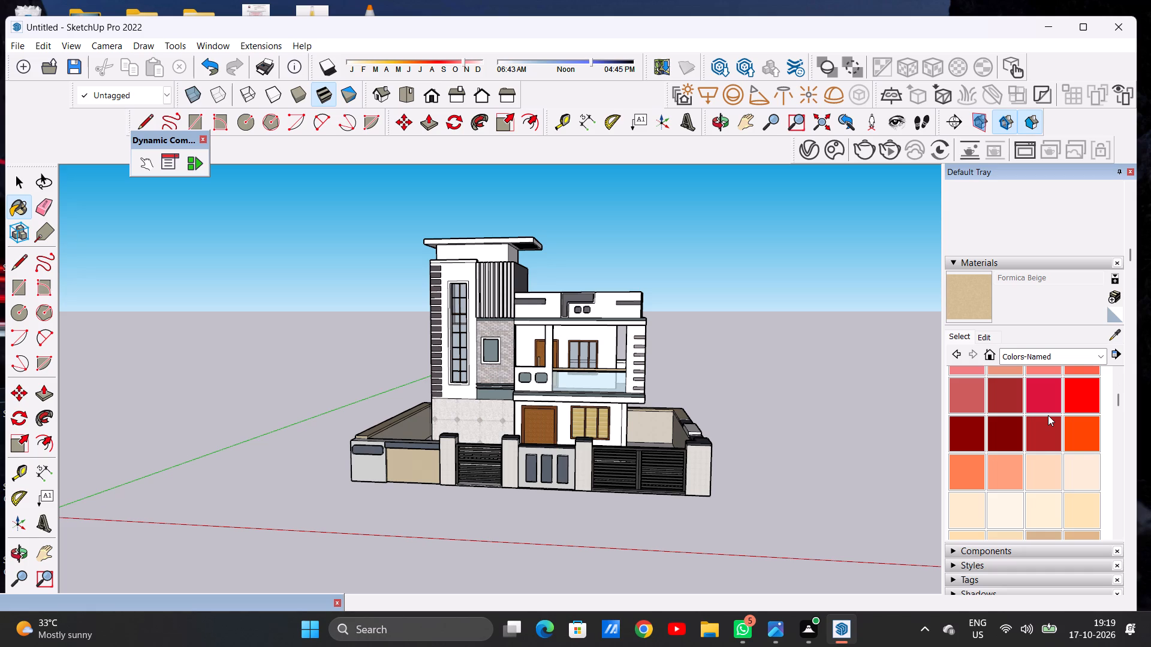
left_click(1042, 465)
scroll(540, 240, "up", 15)
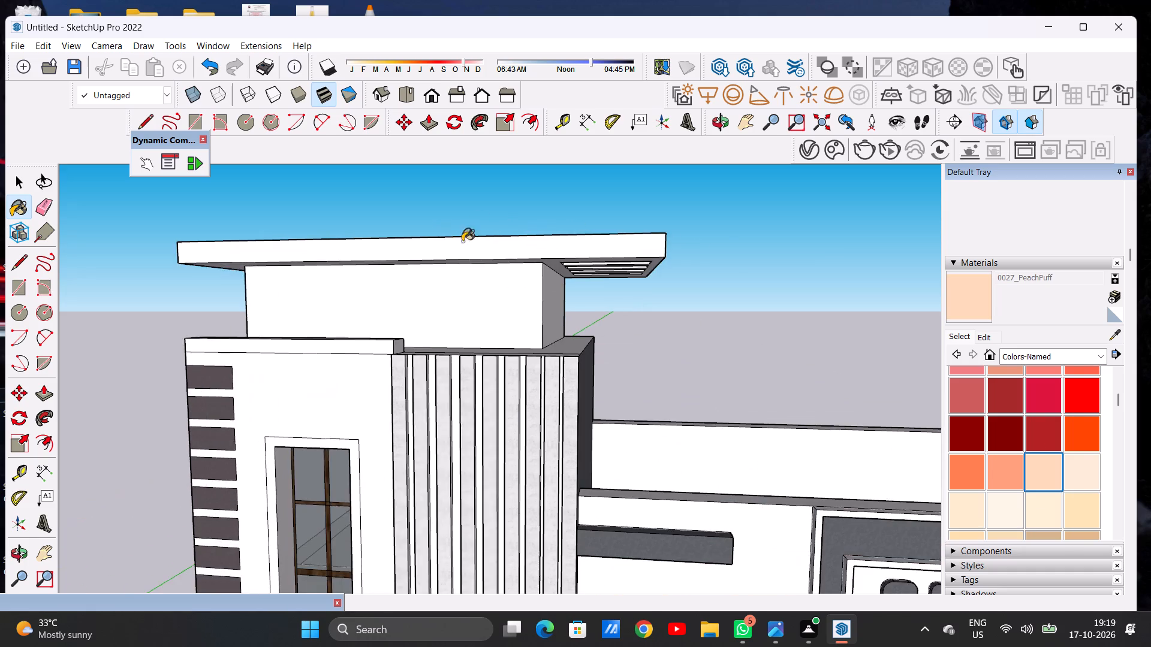
scroll(546, 253, "up", 2)
middle_click_drag(568, 265, 546, 156)
scroll(561, 265, "up", 7)
left_click(485, 289)
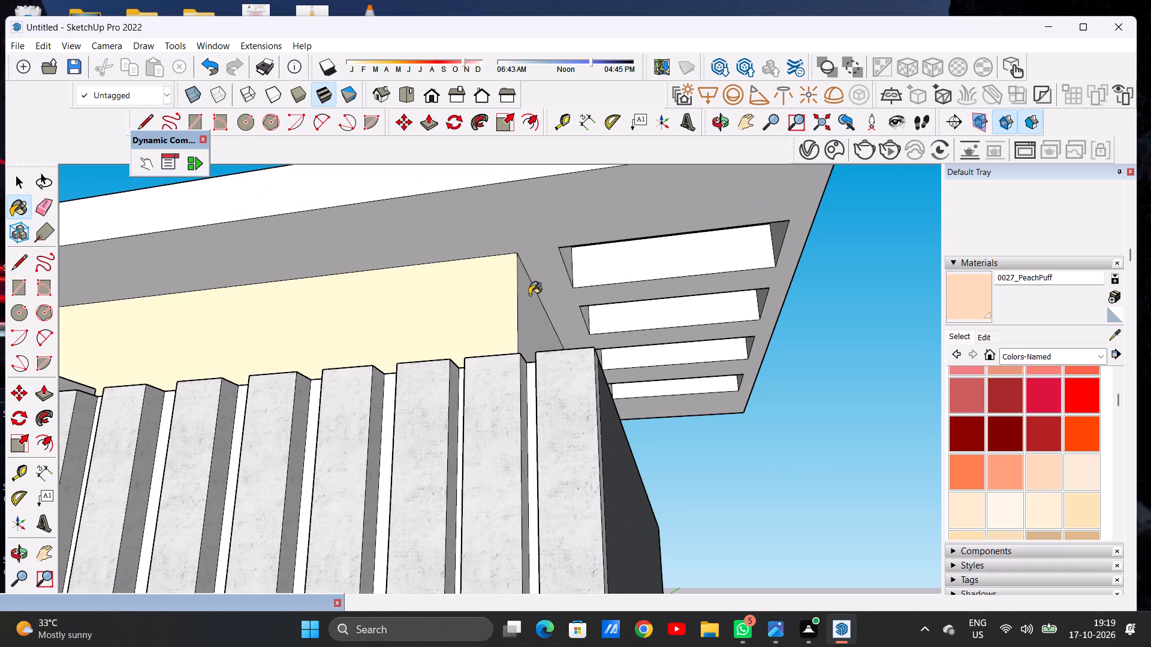
left_click(529, 295)
left_click(544, 246)
Paint the tower roof slab's front edge, top face and the edge beside the slots with 0027_PeachPuff.
scroll(557, 298, "down", 9)
middle_click_drag(525, 280, 526, 285)
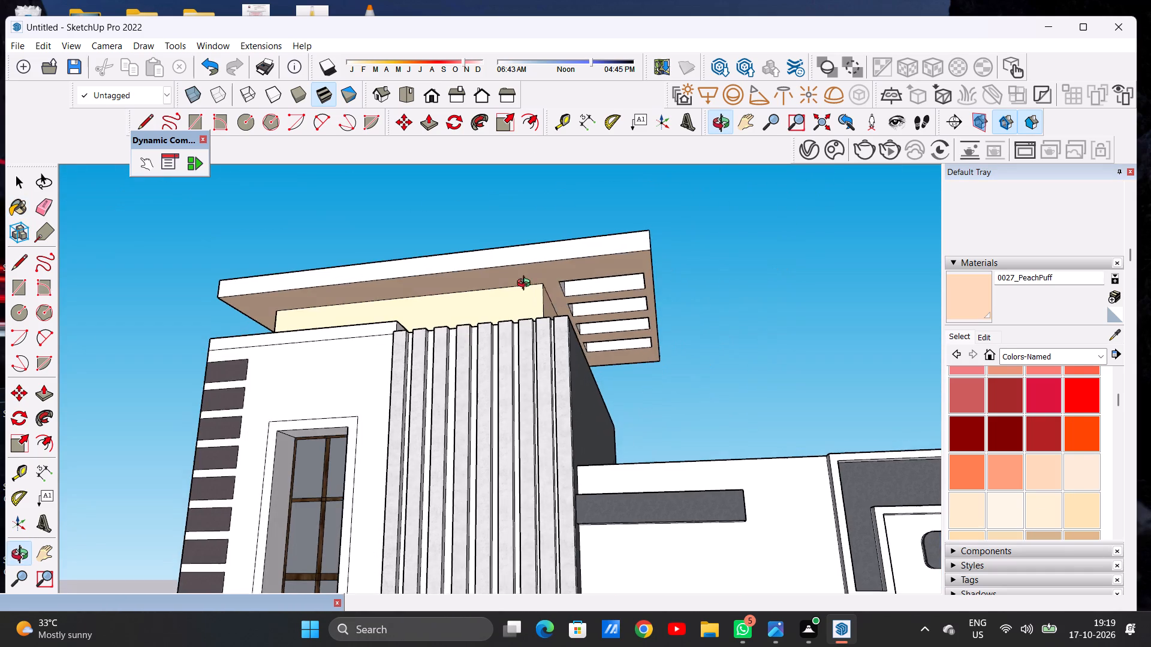
middle_click_drag(526, 285, 507, 410)
middle_click_drag(498, 321, 541, 401)
scroll(583, 282, "up", 5)
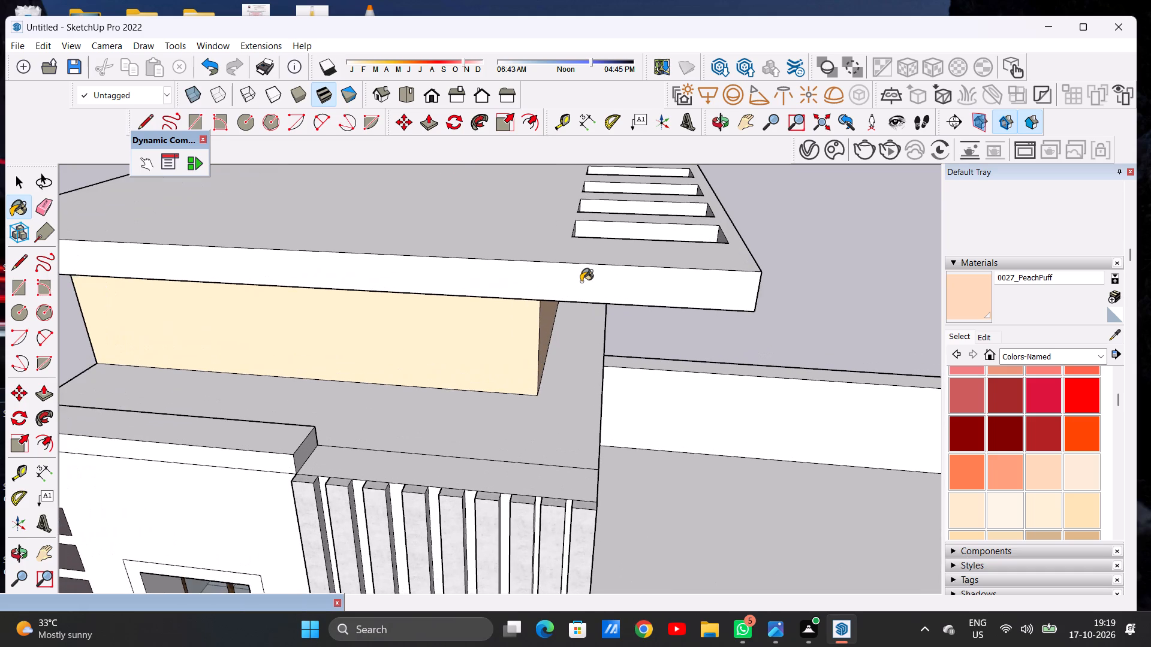
left_click(581, 282)
left_click(512, 228)
scroll(480, 315, "down", 8)
middle_click_drag(623, 301, 275, 300)
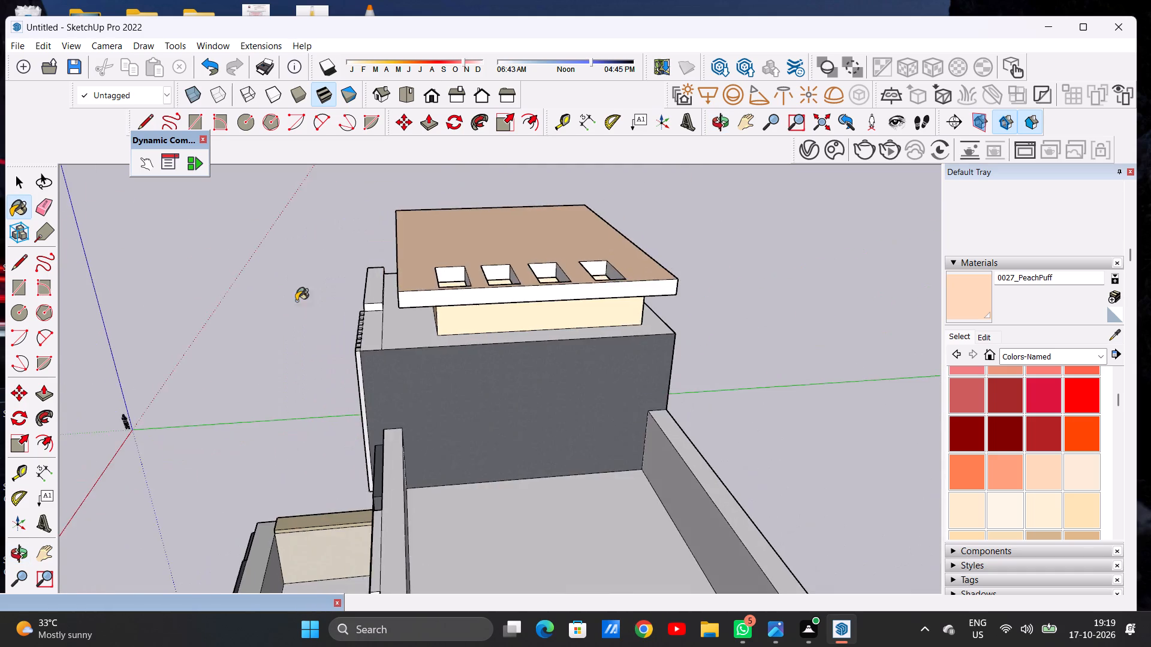
scroll(392, 304, "up", 6)
left_click(418, 288)
scroll(394, 327, "down", 14)
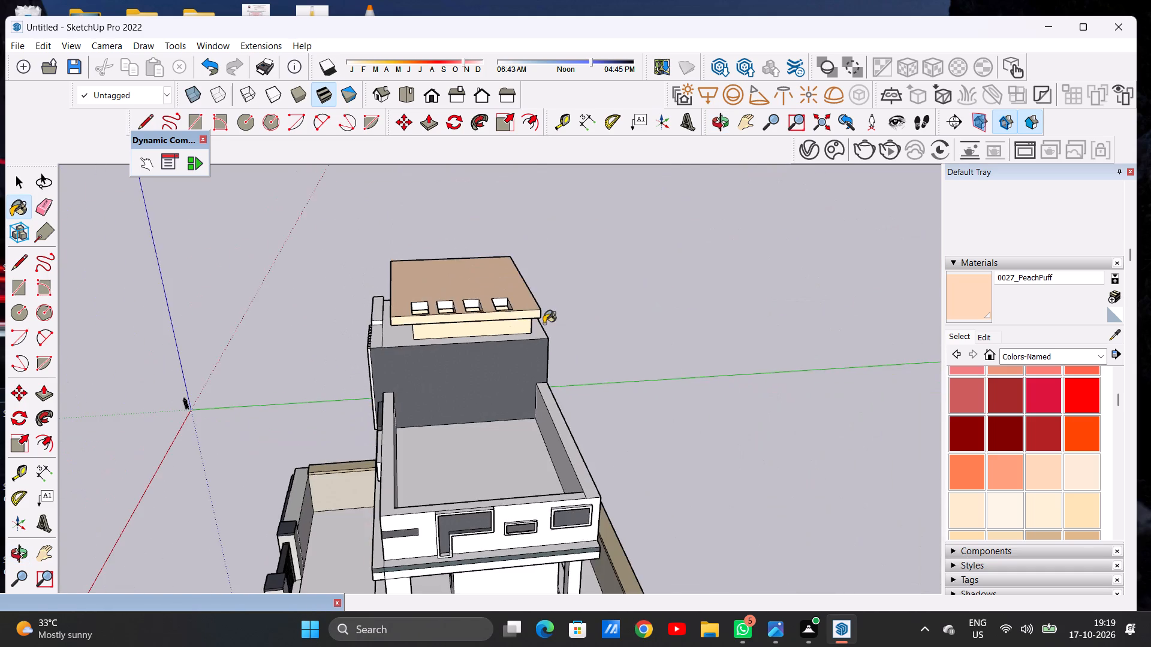
Paint the tower-top block's rear and remaining side walls and the roof slab edges above them with 0027_PeachPuff.
middle_click_drag(525, 323, 121, 297)
scroll(447, 310, "up", 12)
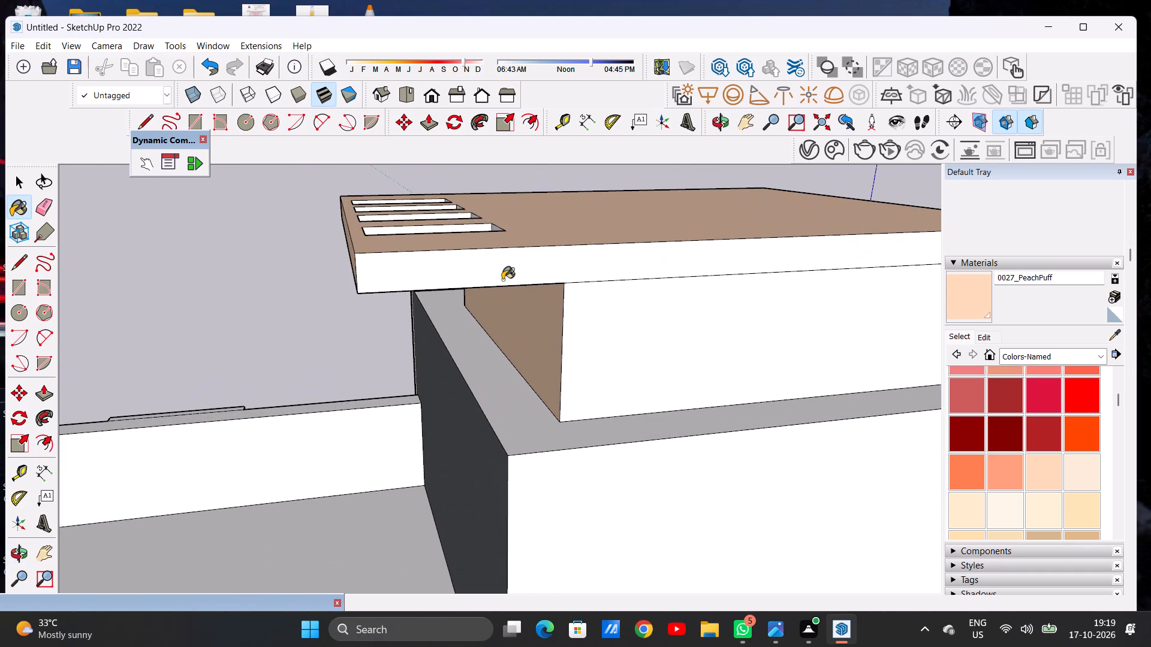
left_click(502, 280)
left_click(586, 310)
scroll(442, 315, "down", 16)
middle_click_drag(570, 319, 201, 288)
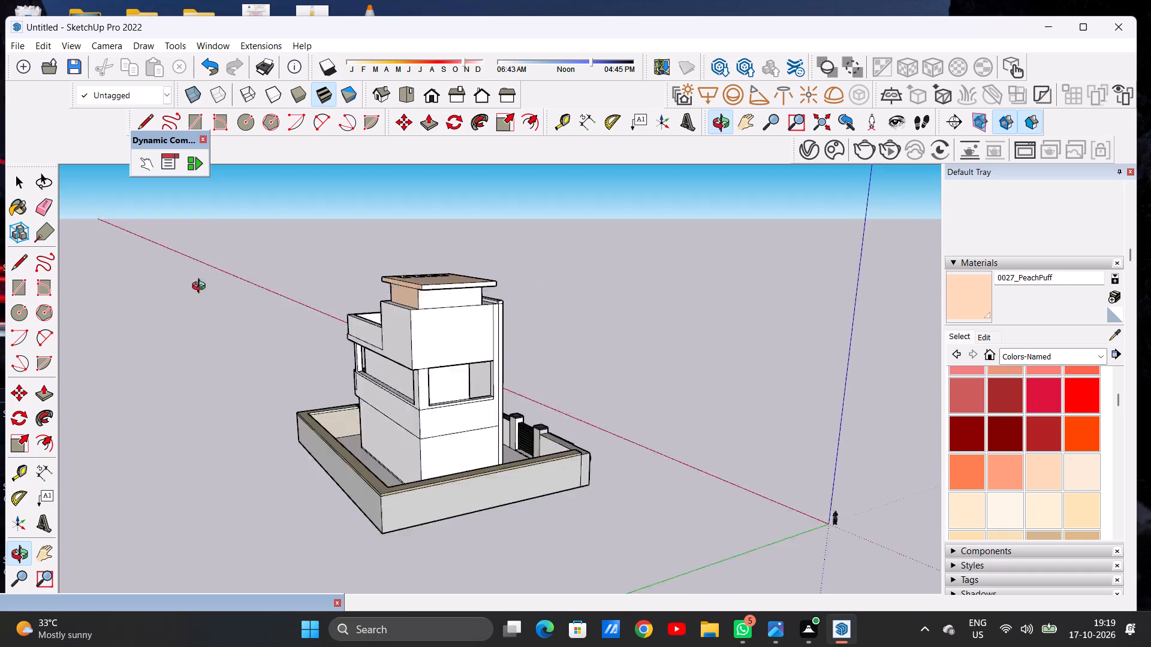
middle_click_drag(201, 288, 68, 287)
scroll(414, 291, "up", 12)
scroll(468, 299, "down", 1)
scroll(468, 305, "up", 2)
left_click(465, 307)
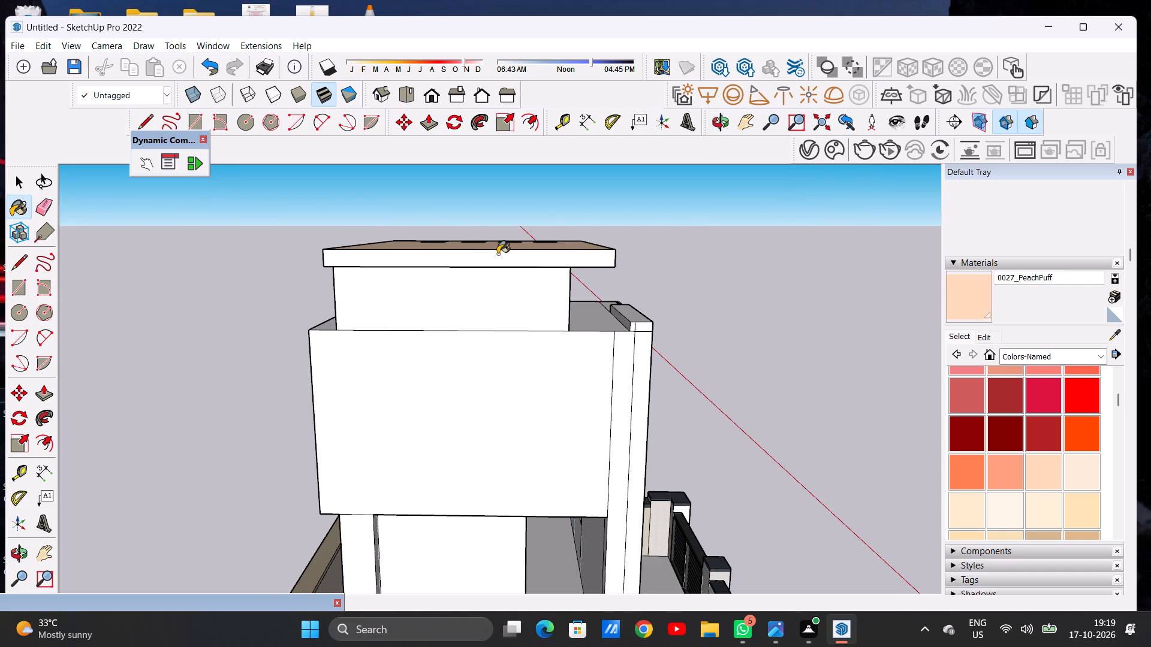
left_click(498, 254)
middle_click_drag(516, 261, 502, 183)
scroll(540, 177, "up", 5)
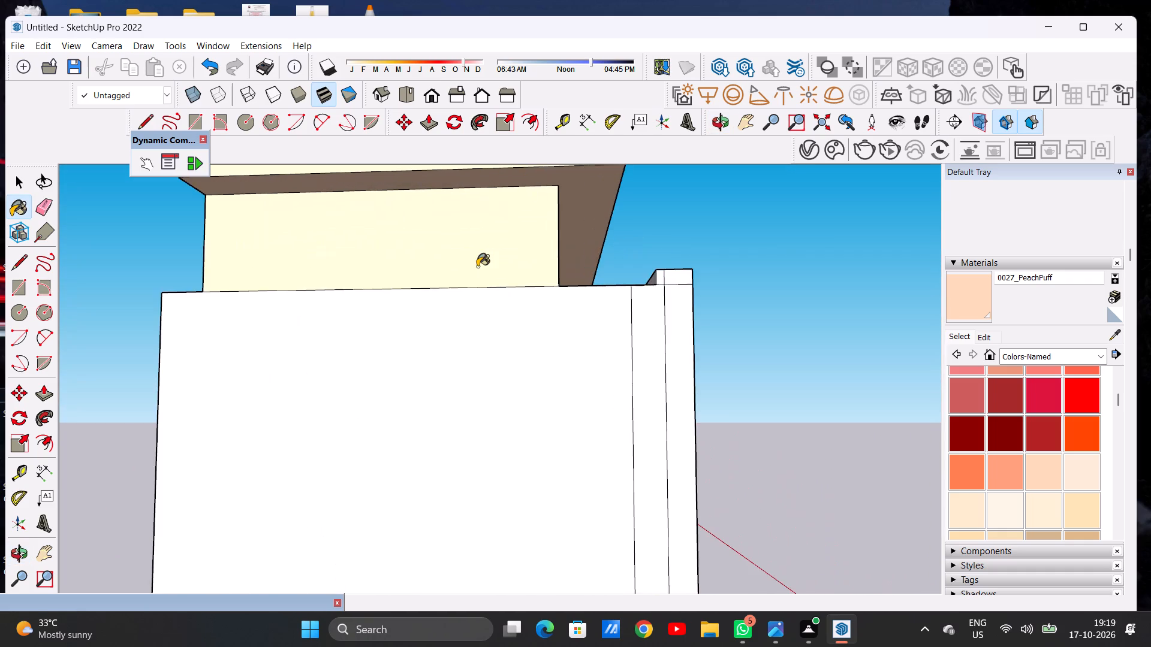
Examine the painted tower top close up and against the whole house front from several heights.
scroll(475, 275, "down", 13)
middle_click_drag(543, 301, 126, 316)
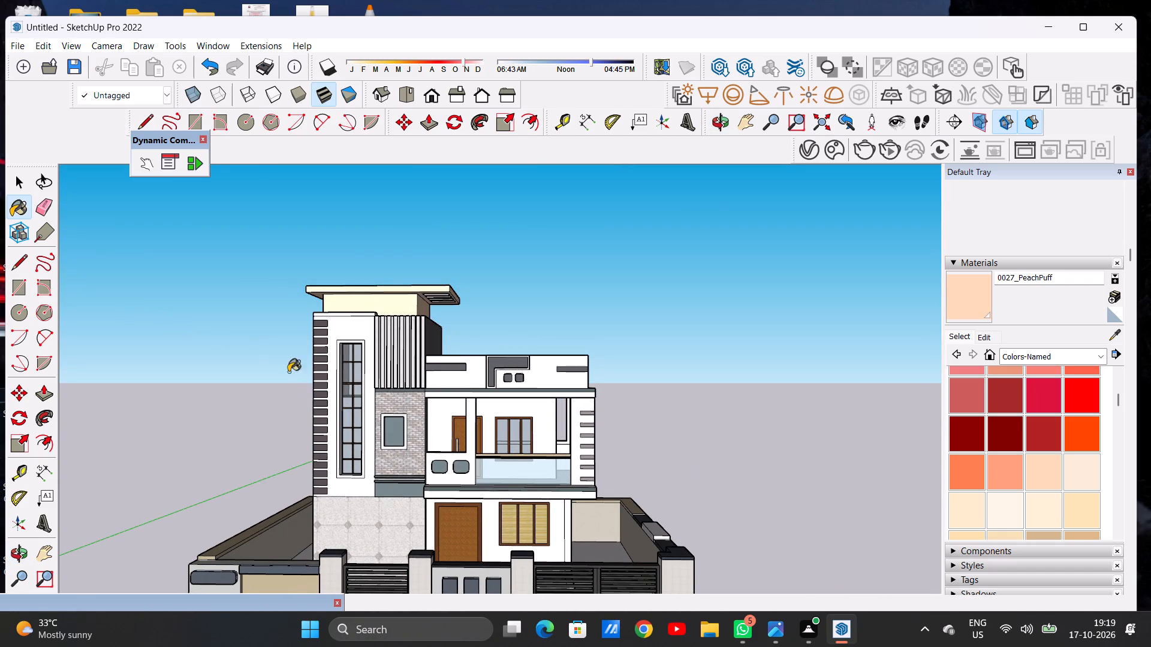
scroll(333, 392, "down", 5)
middle_click_drag(375, 352, 270, 353)
scroll(430, 352, "up", 9)
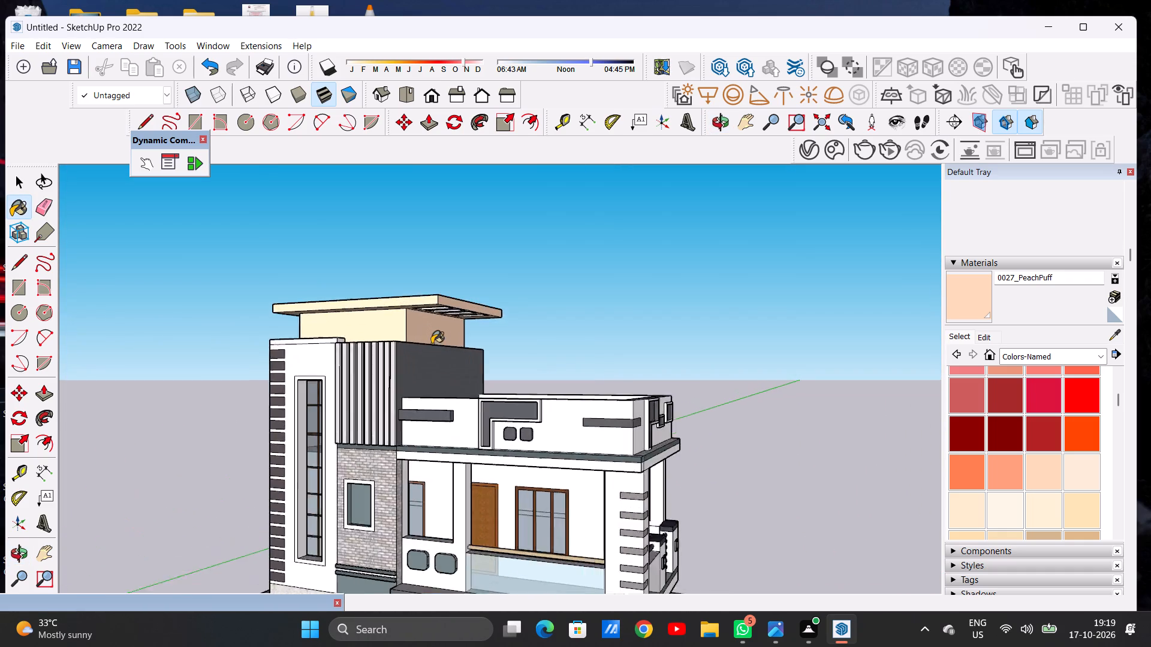
scroll(432, 344, "up", 3)
scroll(452, 371, "down", 2)
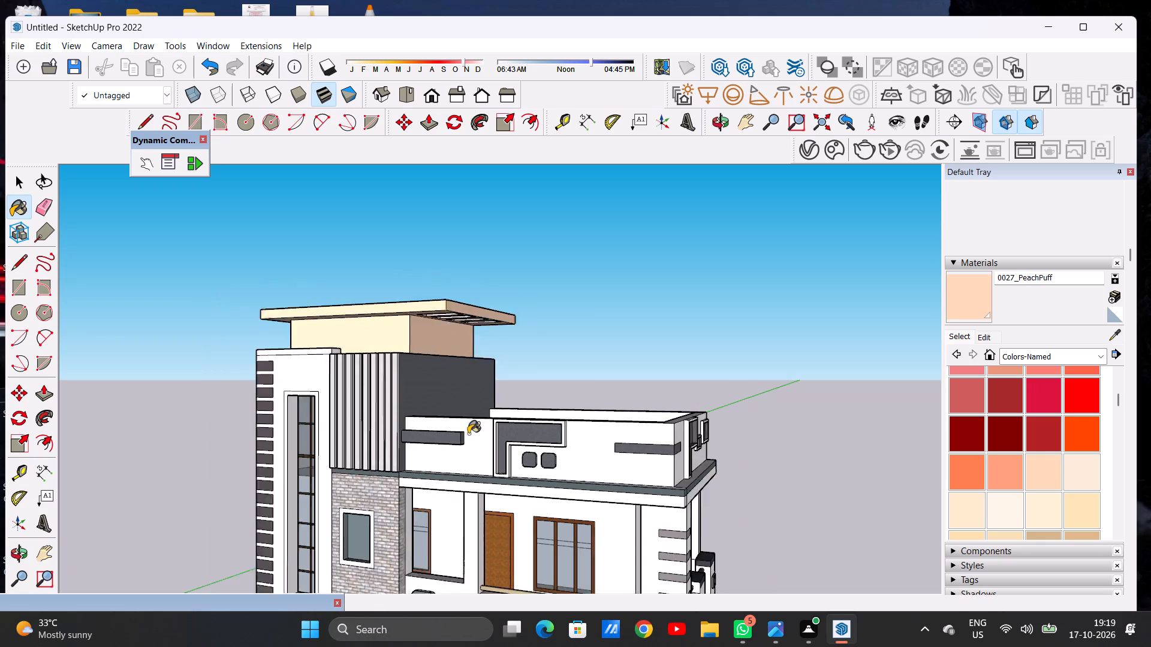
scroll(468, 434, "down", 5)
scroll(453, 342, "up", 8)
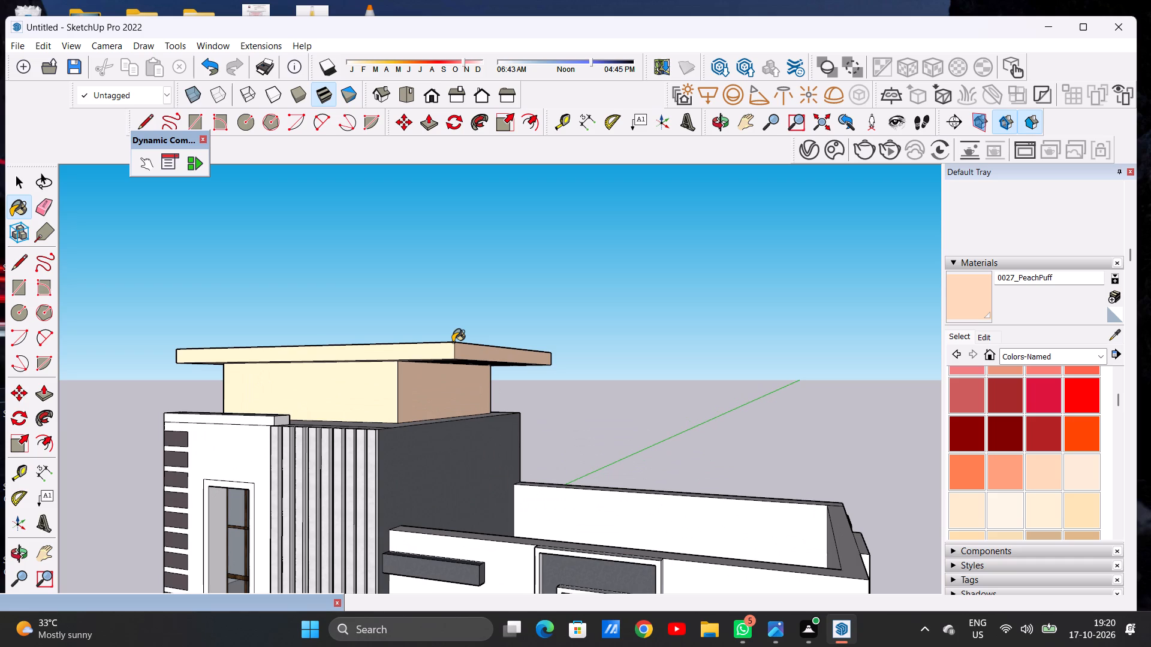
scroll(447, 358, "down", 11)
middle_click_drag(445, 406, 554, 386)
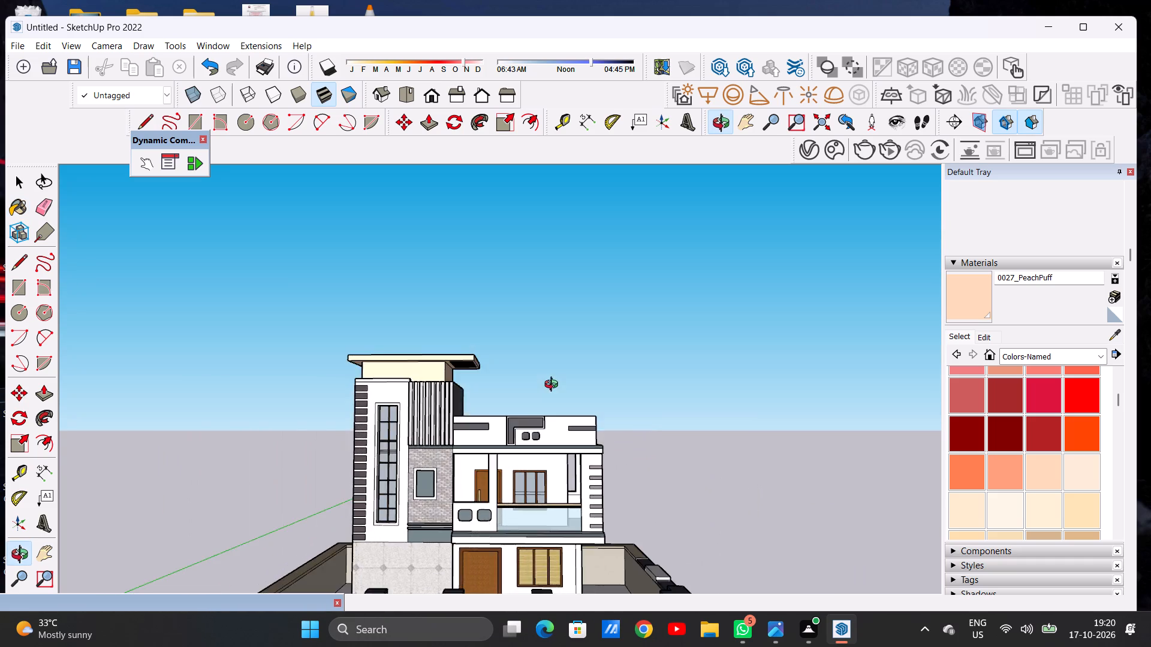
middle_click_drag(554, 386, 503, 307)
scroll(460, 352, "up", 16)
middle_click_drag(424, 392, 555, 393)
scroll(556, 393, "up", 1)
scroll(483, 399, "down", 19)
middle_click_drag(497, 428, 438, 458)
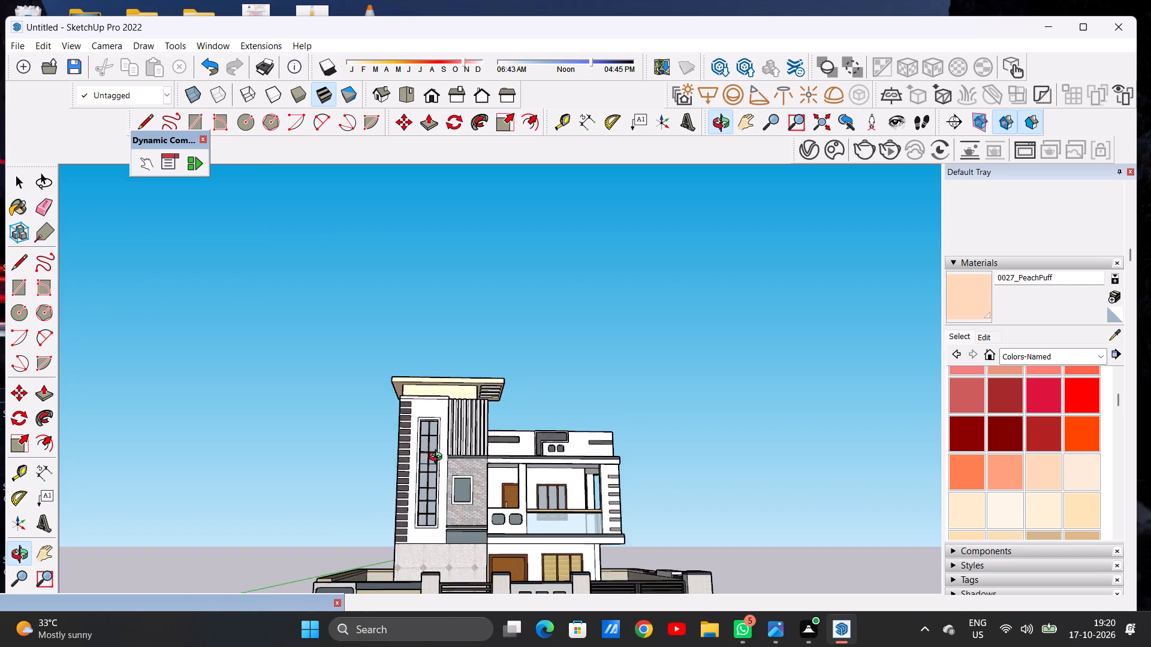
middle_click_drag(438, 458, 438, 512)
scroll(457, 470, "down", 9)
scroll(480, 501, "up", 6)
middle_click_drag(513, 546, 427, 586)
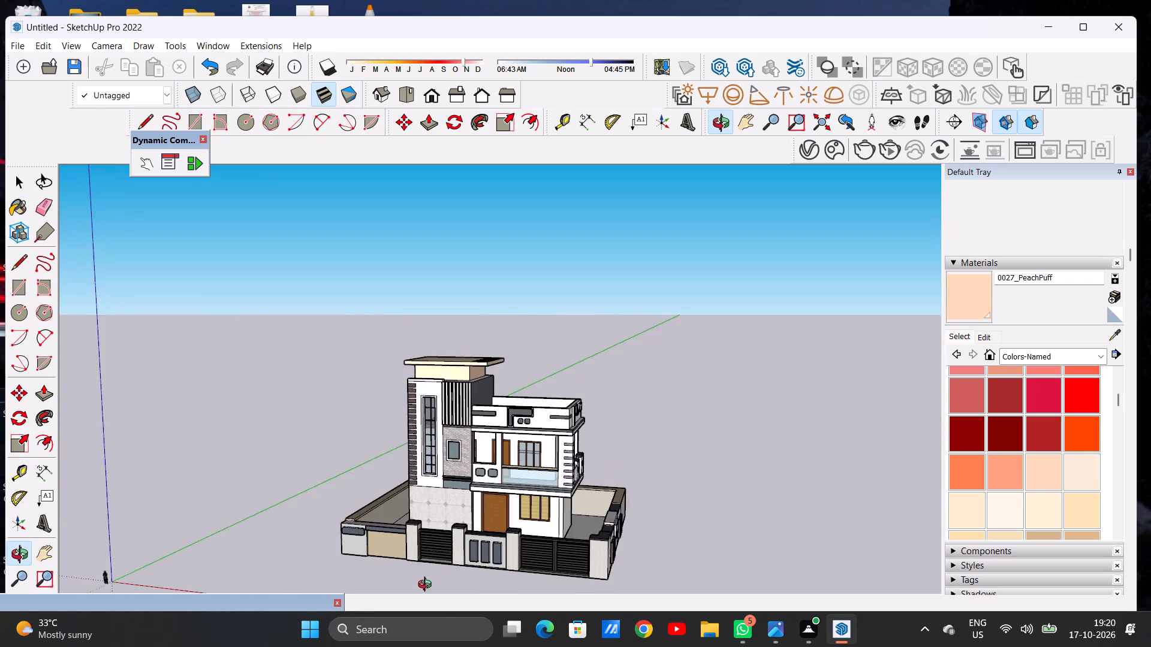
middle_click_drag(427, 586, 460, 591)
scroll(466, 591, "up", 4)
key("space")
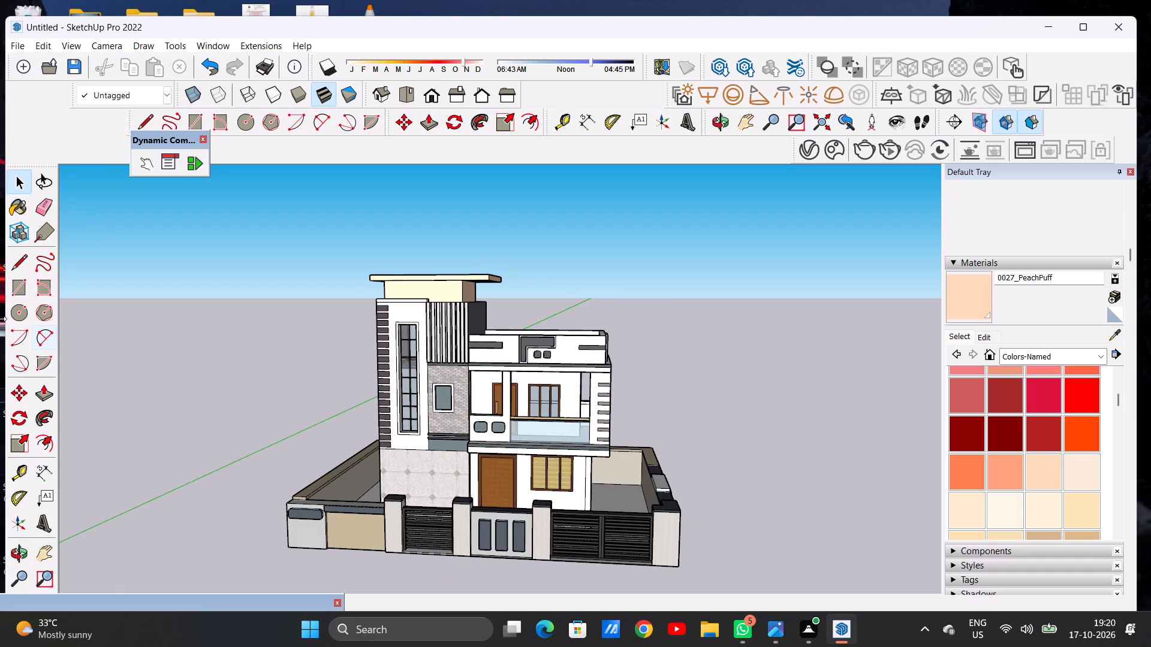
Examine the front facade, both sides of the house, the balcony and the compound wall with gates.
scroll(0, 298, "down", 5)
scroll(468, 409, "down", 7)
scroll(482, 453, "up", 8)
scroll(382, 382, "up", 6)
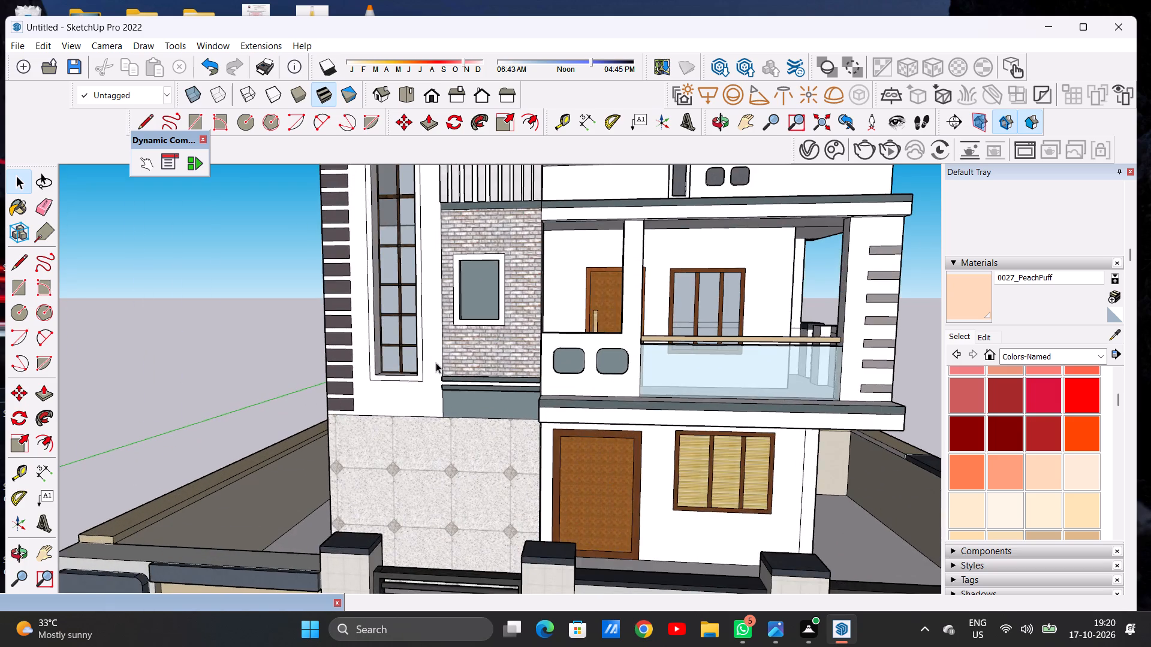
scroll(436, 362, "down", 7)
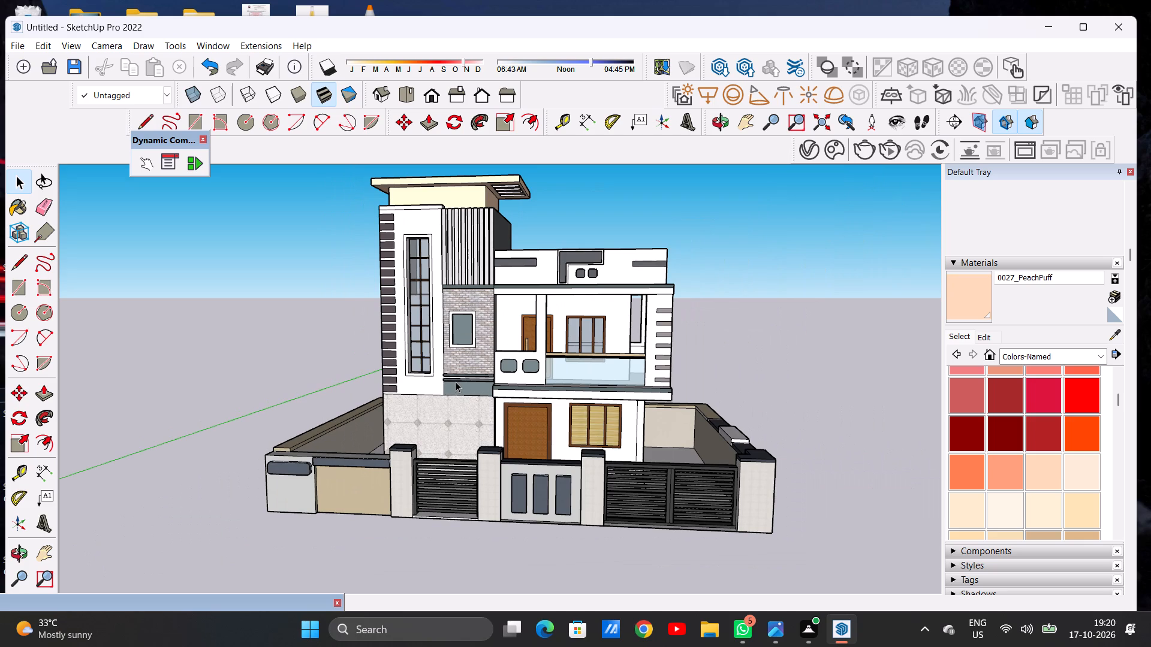
scroll(487, 313, "down", 6)
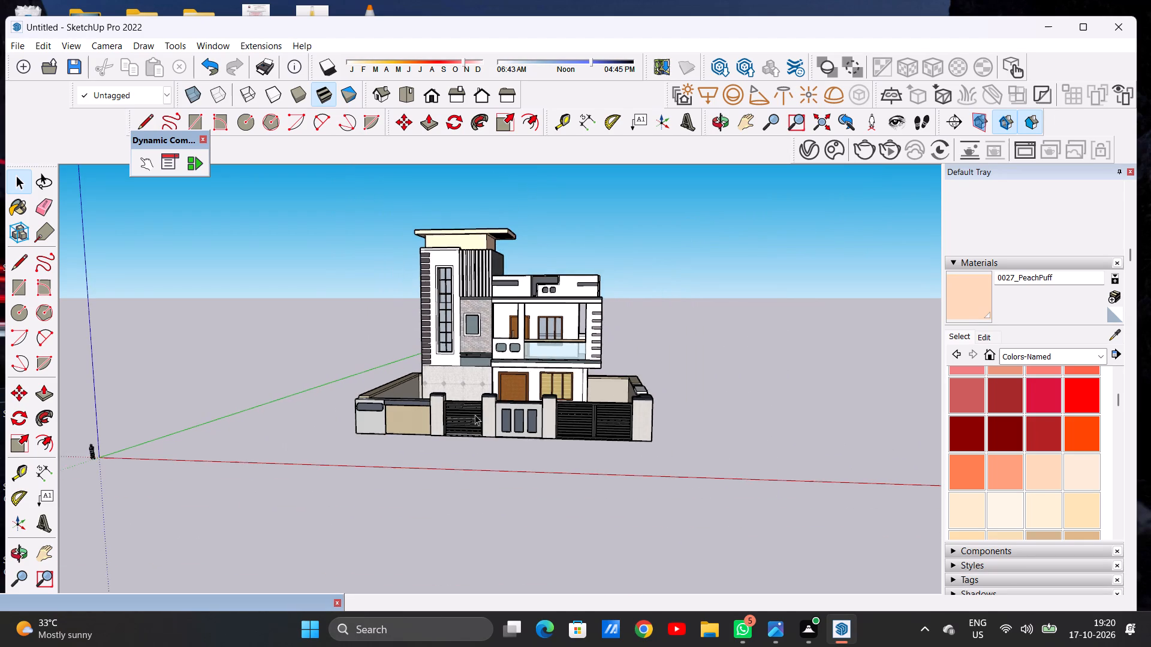
scroll(475, 415, "up", 5)
middle_click_drag(626, 406, 388, 380)
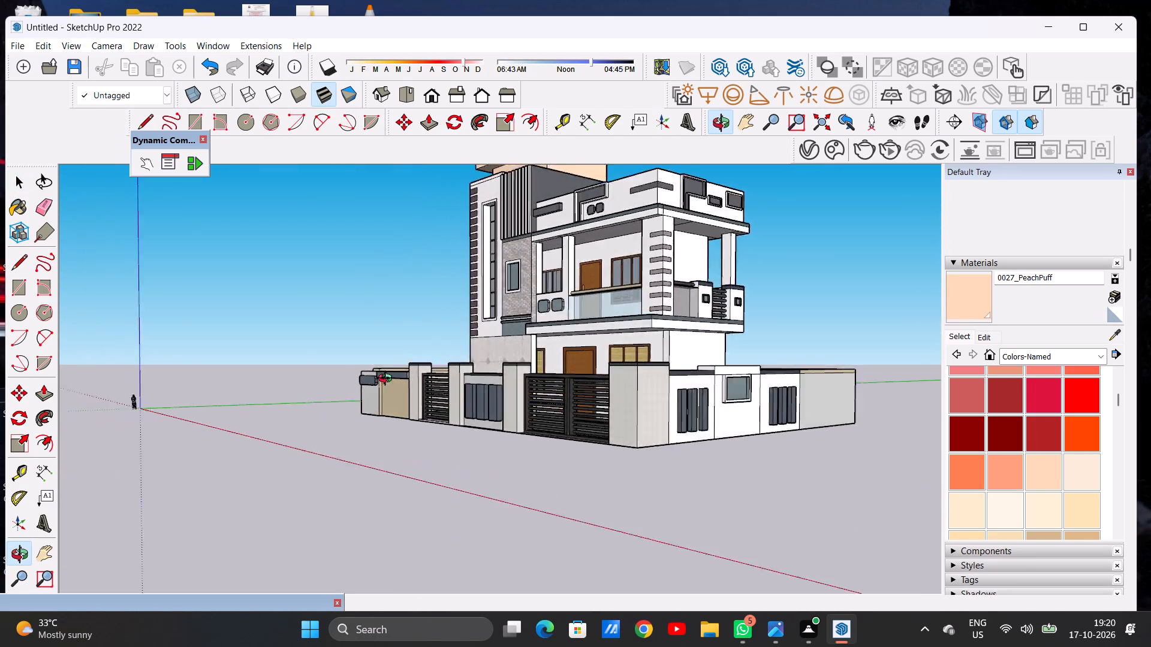
middle_click_drag(388, 380, 650, 446)
middle_click_drag(411, 390, 713, 392)
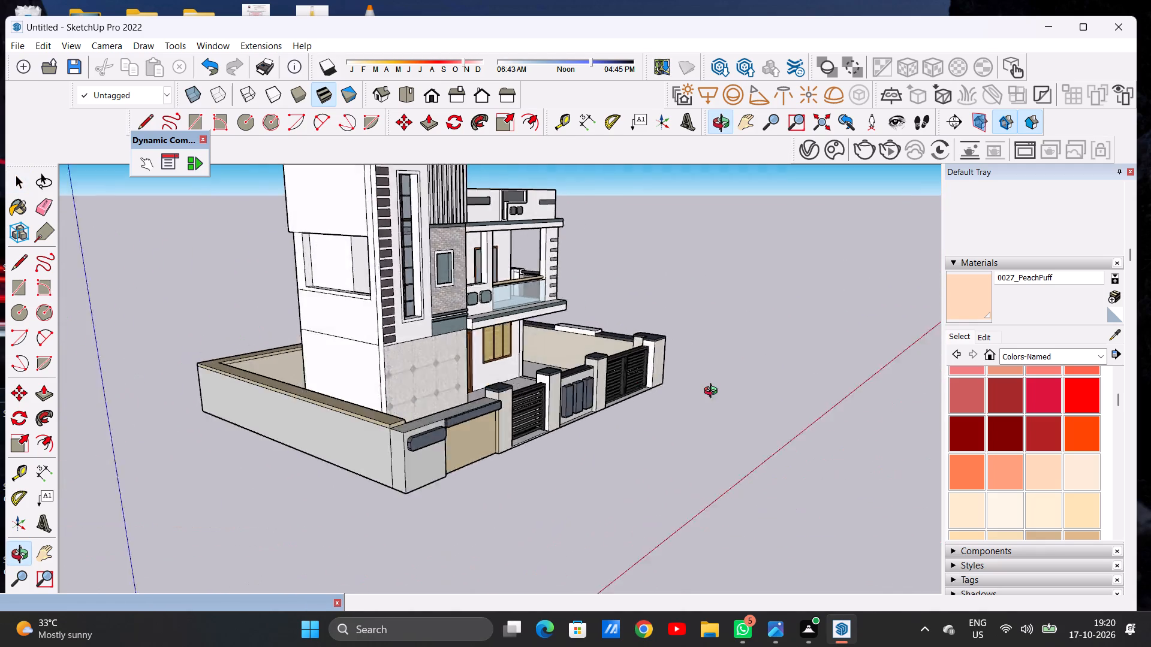
middle_click_drag(713, 392, 419, 389)
scroll(484, 439, "down", 3)
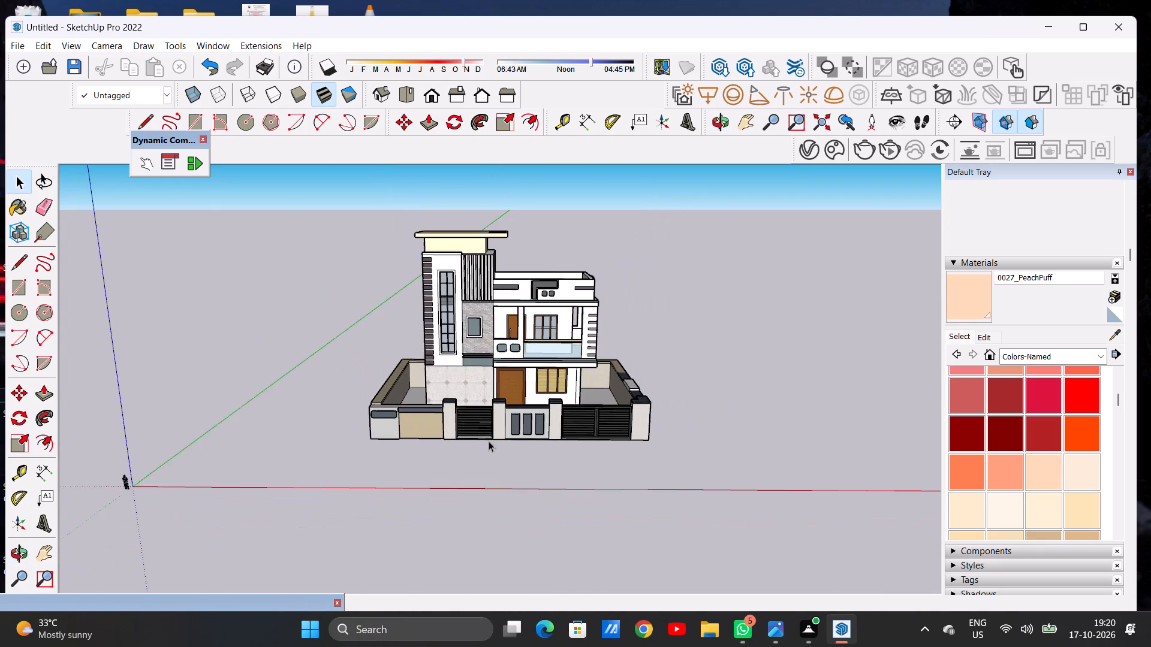
scroll(489, 441, "down", 6)
scroll(504, 359, "up", 7)
middle_click_drag(636, 368, 240, 385)
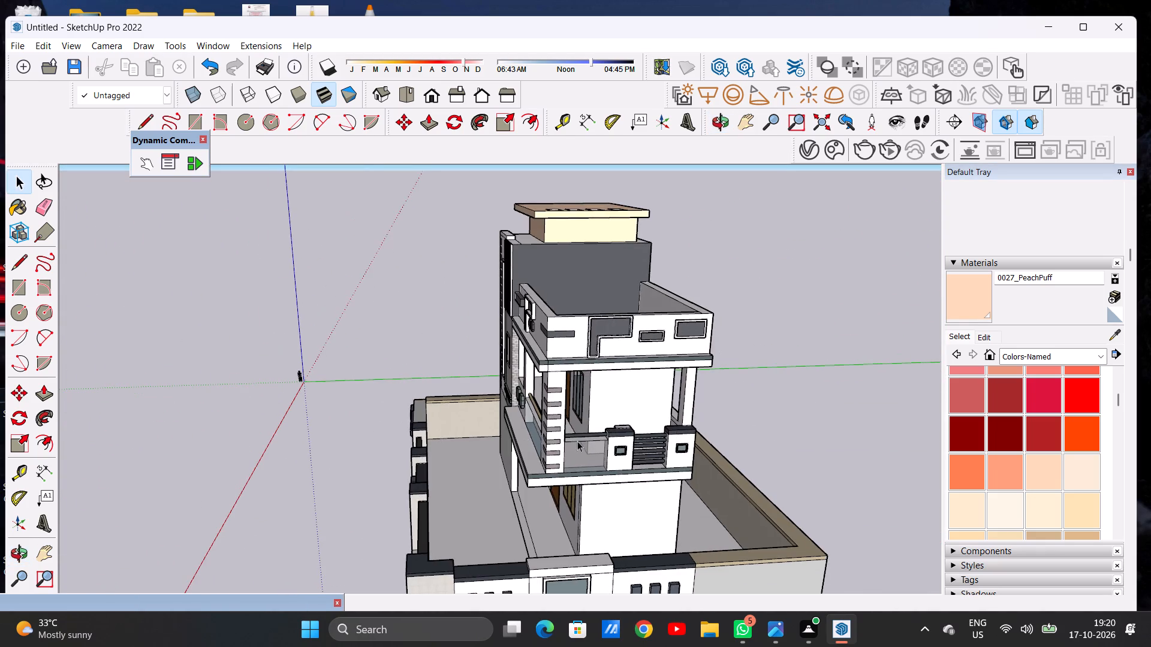
middle_click_drag(628, 448, 519, 434)
middle_click_drag(327, 431, 542, 420)
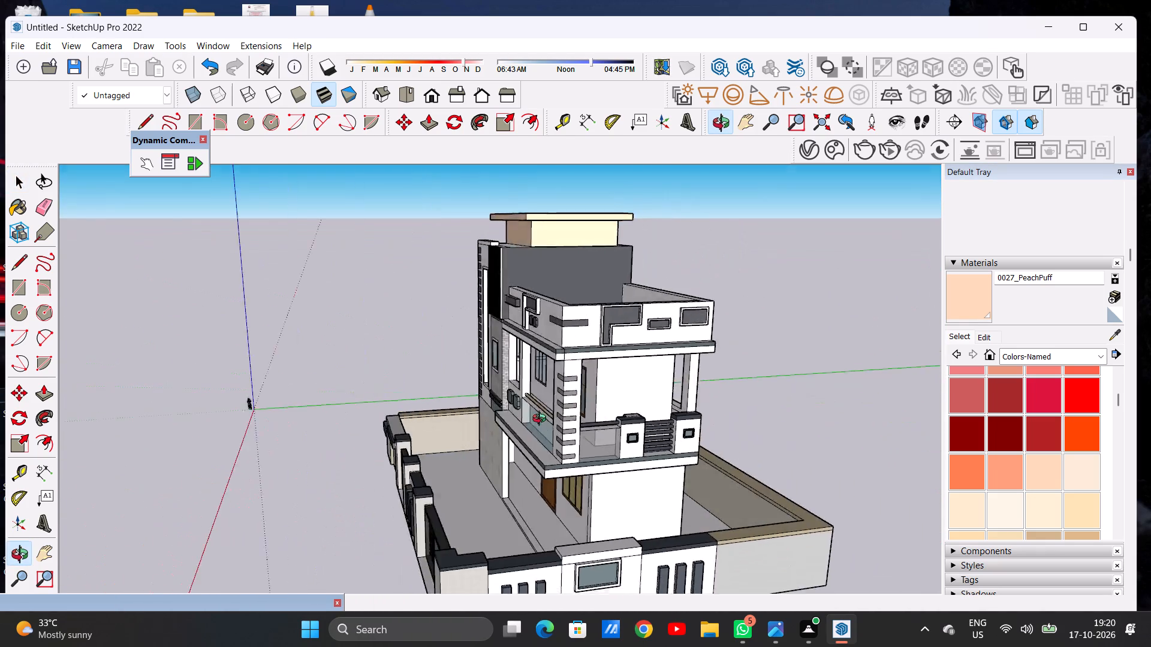
middle_click_drag(542, 420, 655, 399)
middle_click_drag(475, 409, 628, 419)
scroll(575, 423, "down", 4)
scroll(578, 490, "up", 4)
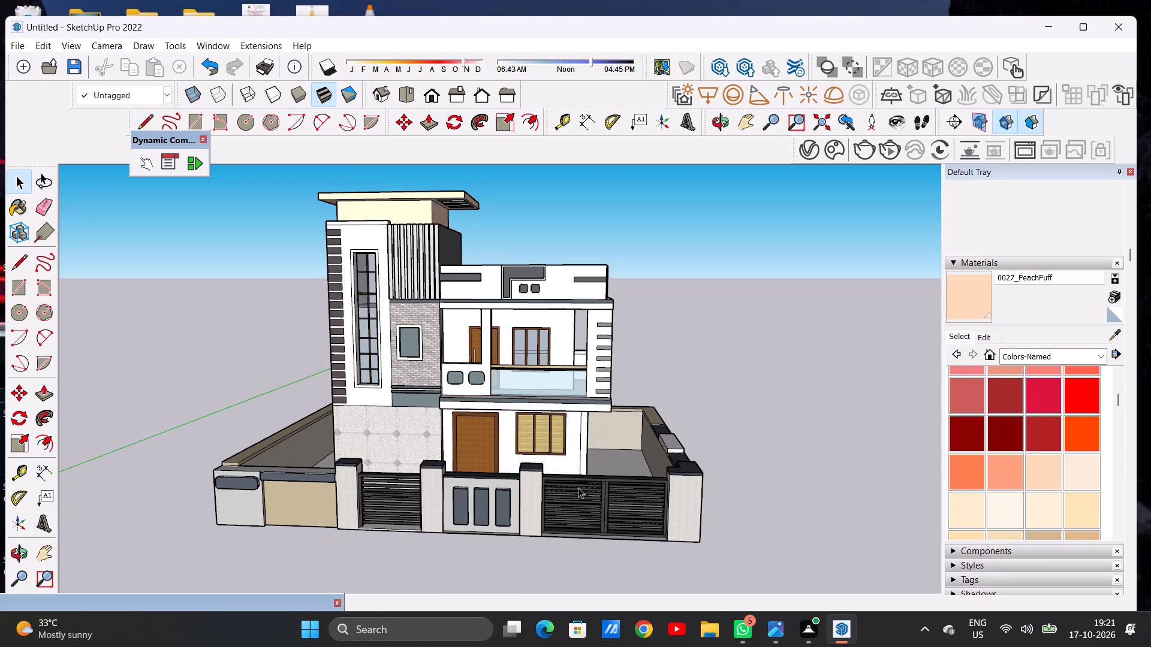
Examine the house front, the gates and the balcony side of the model from near and far.
scroll(447, 446, "down", 5)
scroll(461, 458, "up", 6)
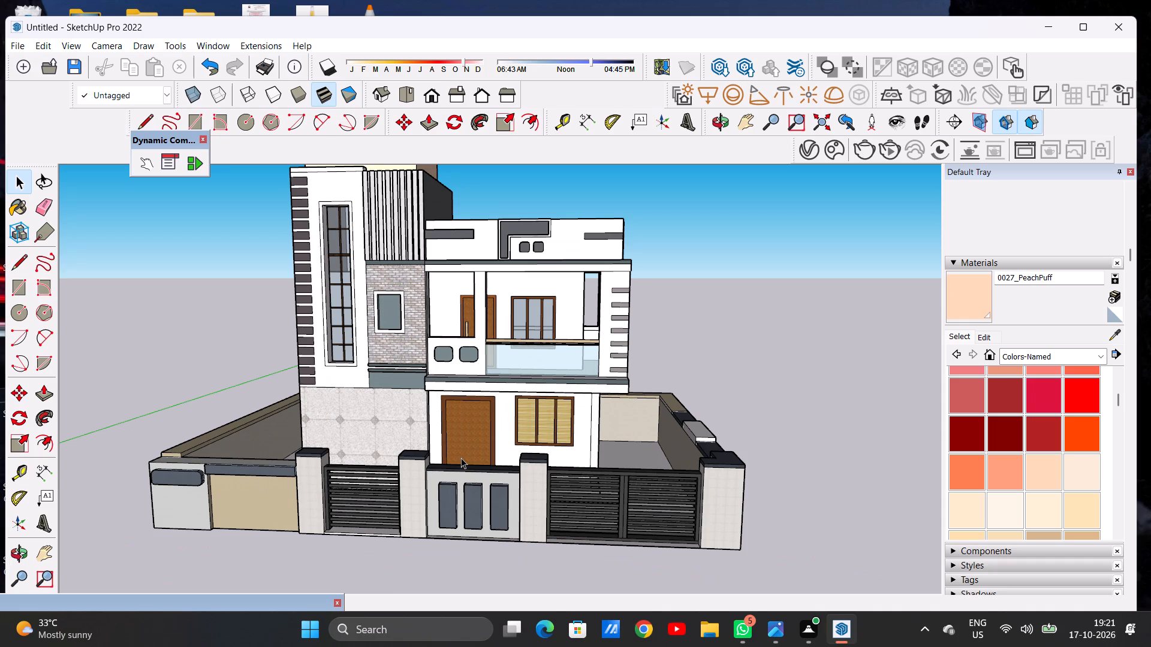
scroll(494, 424, "down", 3)
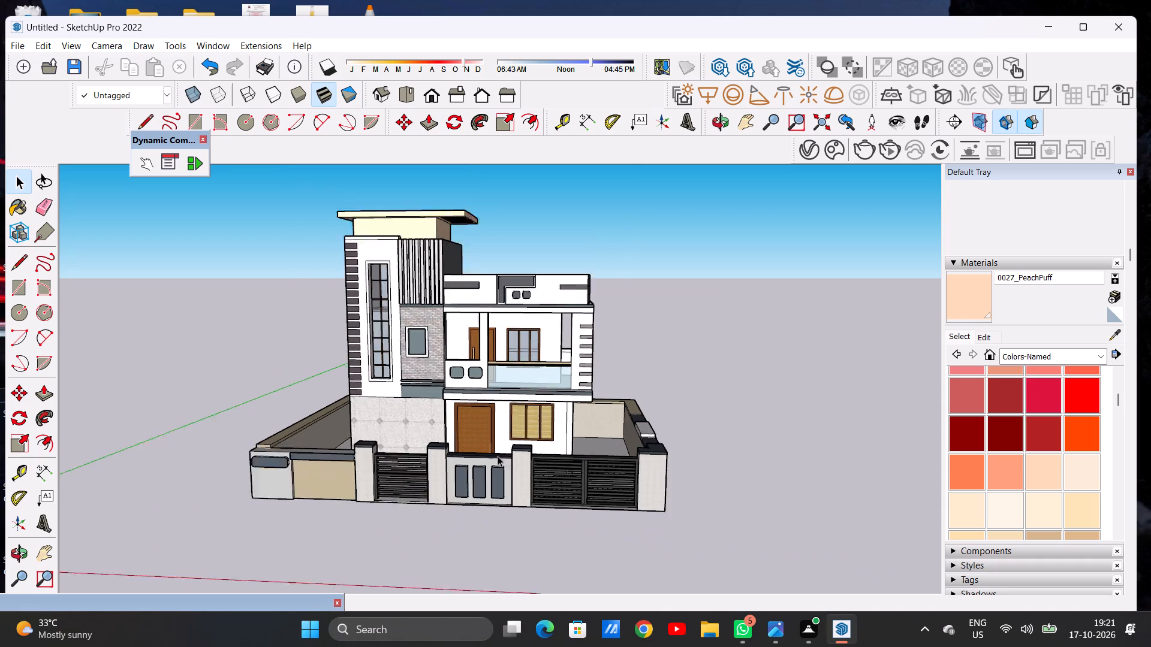
scroll(498, 456, "down", 4)
scroll(474, 386, "up", 6)
middle_click_drag(647, 377, 73, 334)
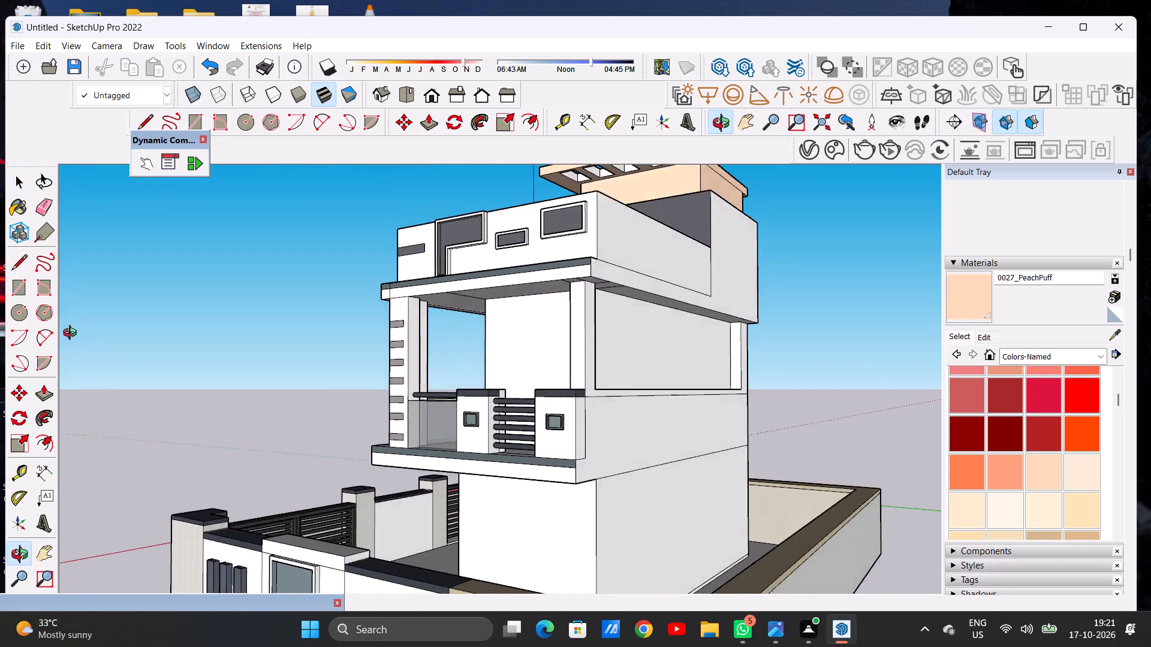
middle_click_drag(73, 334, 664, 373)
scroll(516, 401, "down", 7)
scroll(557, 489, "up", 3)
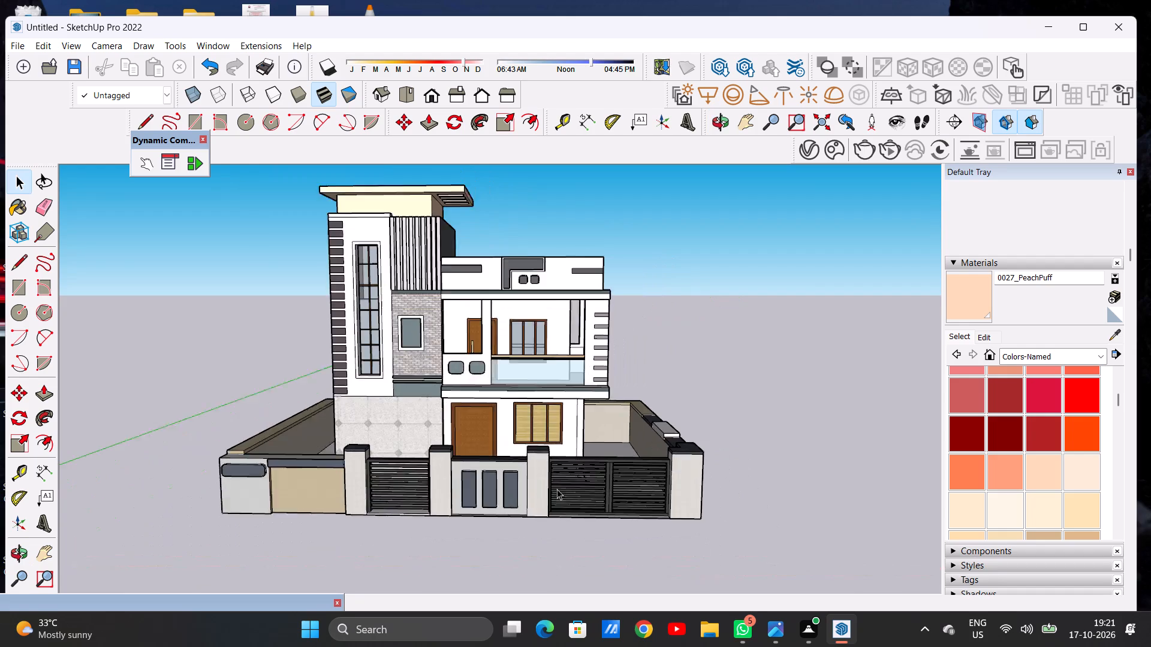
scroll(557, 489, "up", 2)
middle_click_drag(547, 480, 528, 465)
scroll(560, 485, "down", 7)
scroll(560, 486, "up", 1)
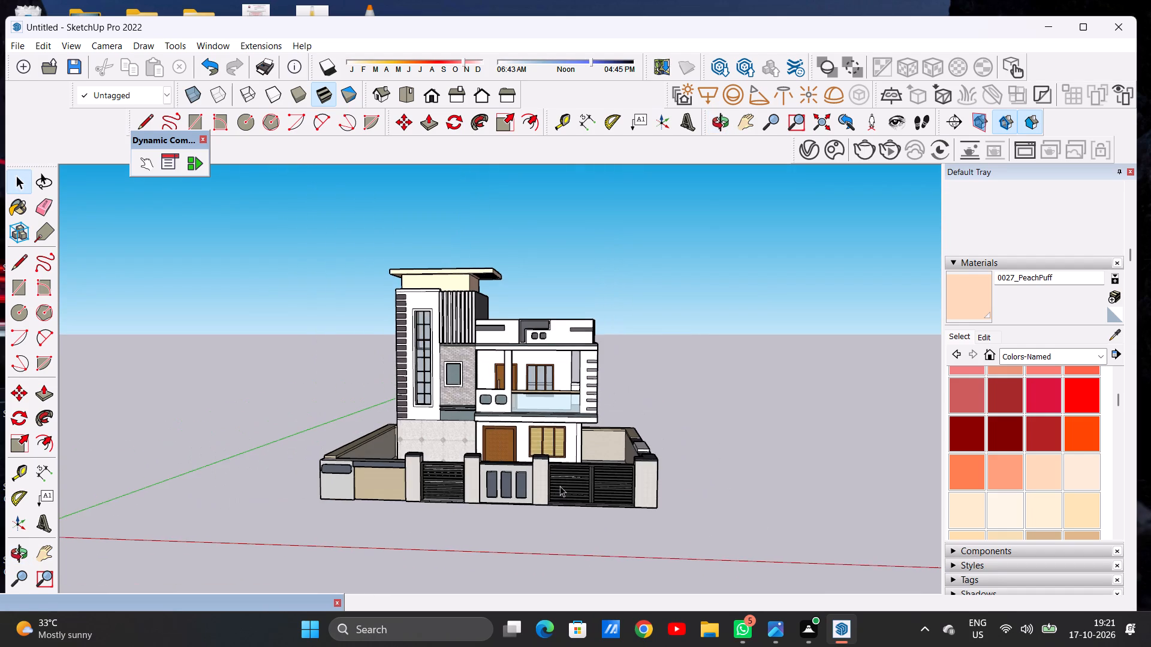
scroll(560, 486, "up", 3)
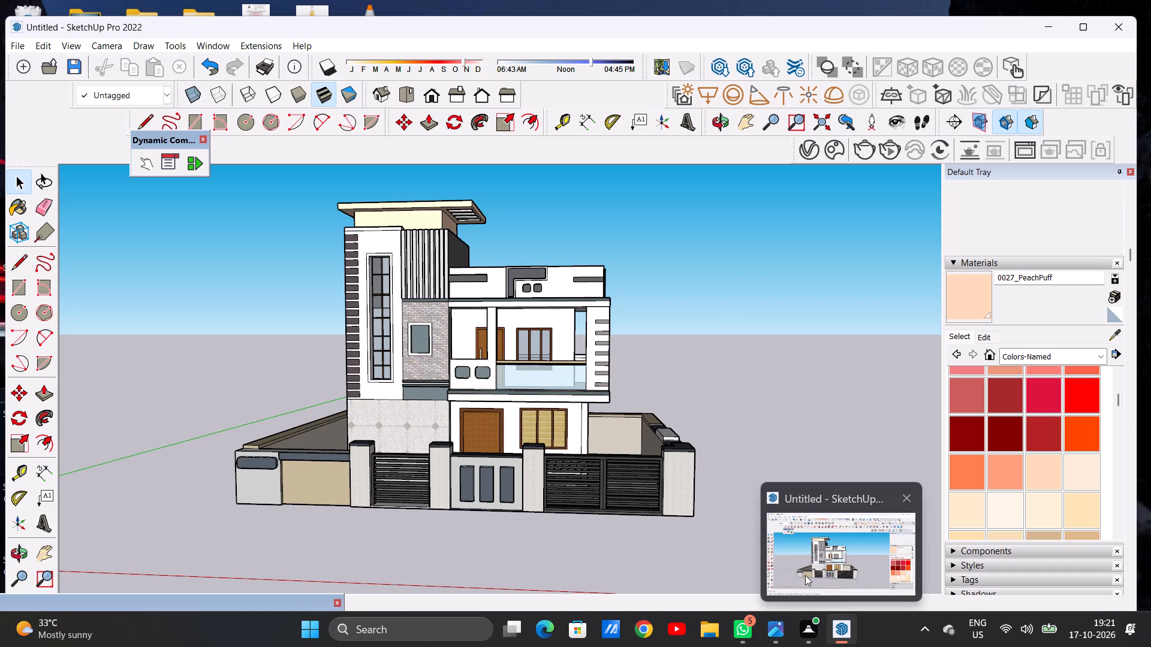
left_click(805, 575)
scroll(541, 514, "up", 5)
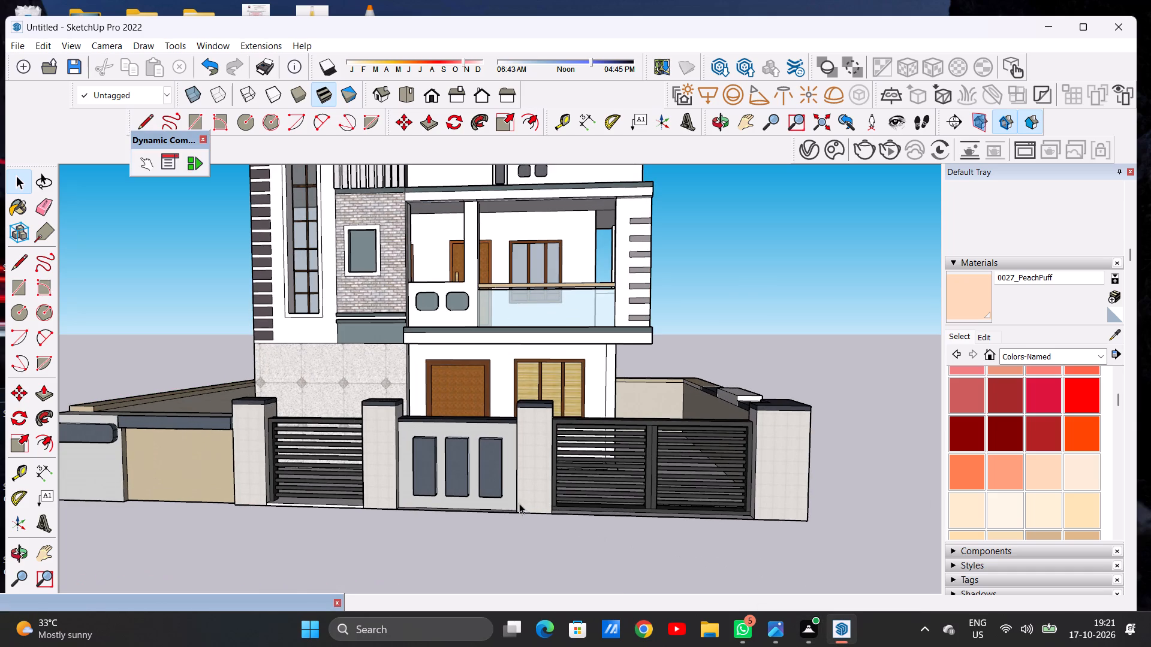
scroll(513, 497, "down", 5)
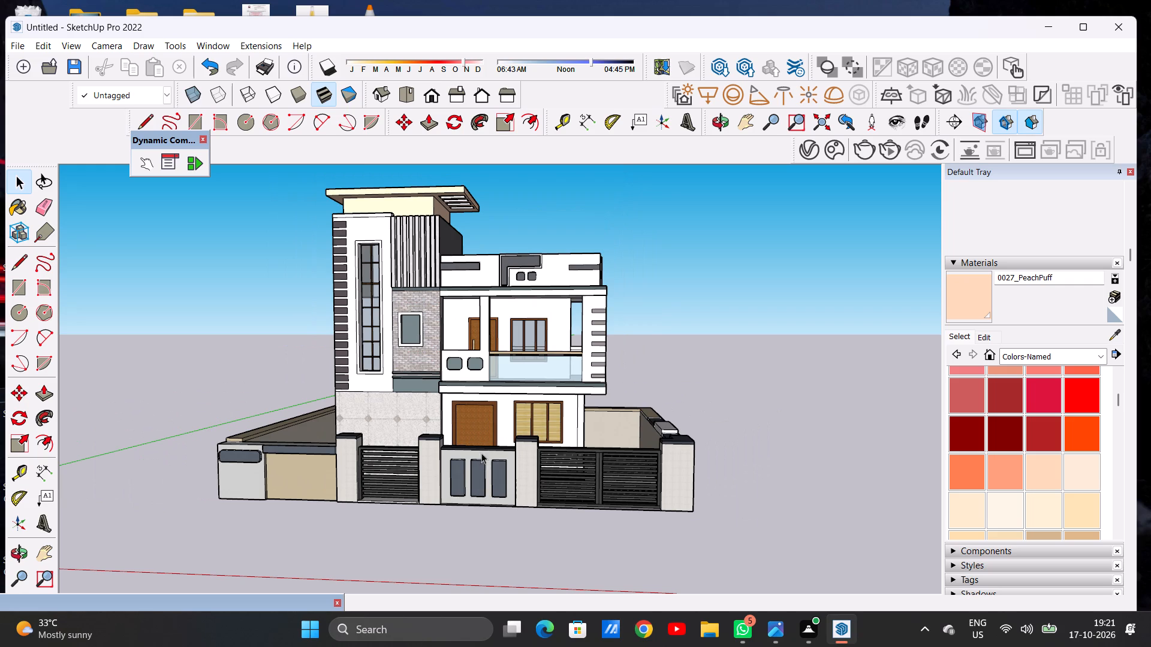
scroll(481, 448, "down", 4)
scroll(504, 551, "up", 2)
Draw a rectangular ground strip outside the front compound wall, spanning its full width from corner to corner.
middle_click_drag(519, 508, 525, 604)
scroll(546, 543, "up", 5)
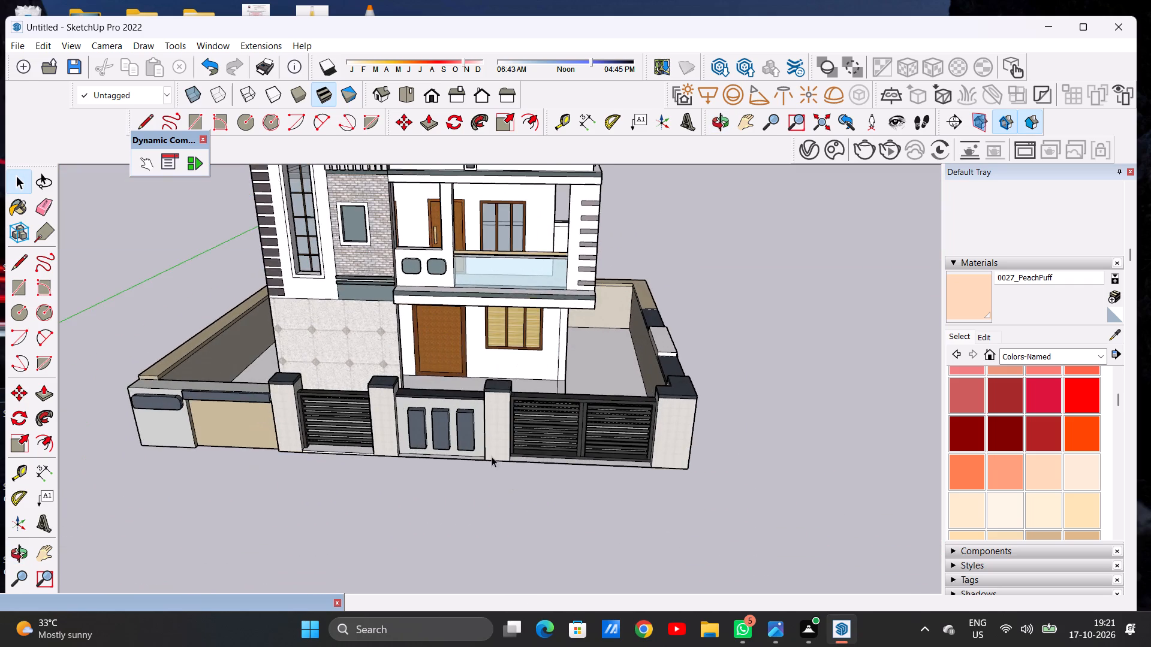
middle_click_drag(469, 428, 488, 570)
scroll(384, 409, "down", 6)
scroll(437, 515, "up", 8)
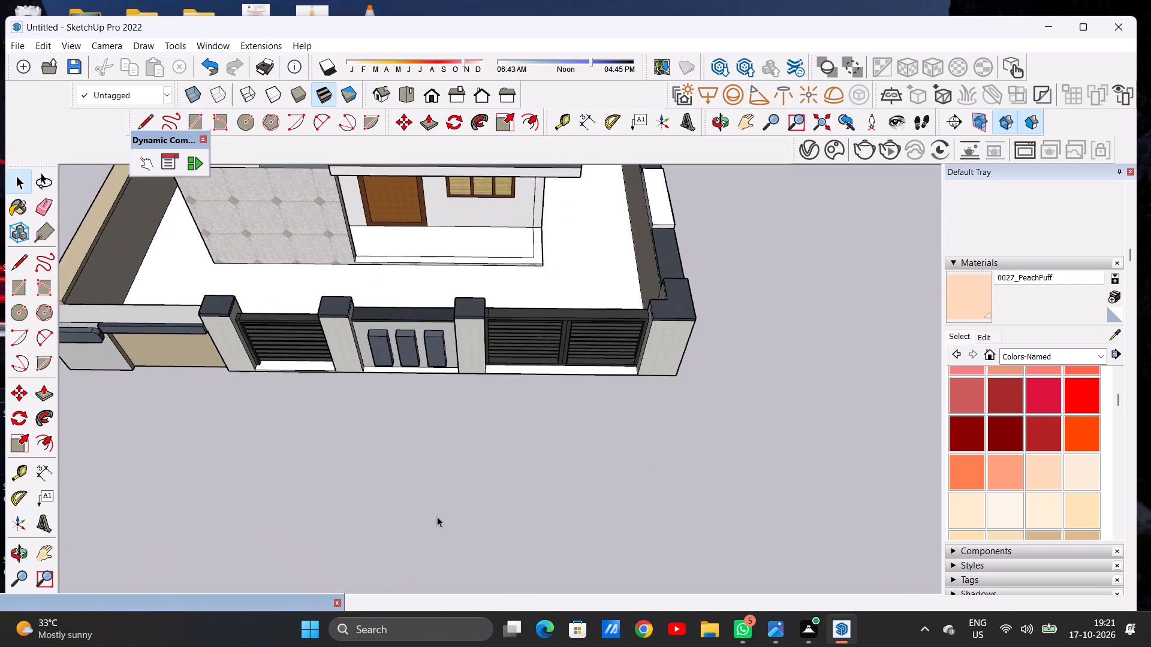
scroll(437, 516, "up", 1)
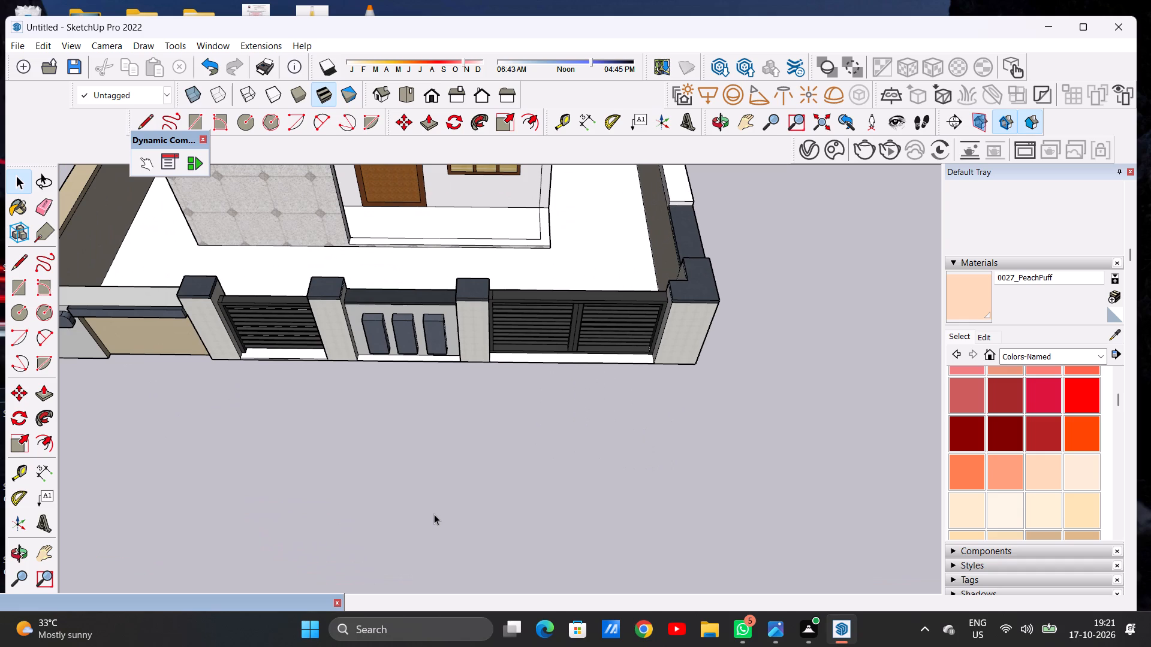
scroll(459, 446, "down", 3)
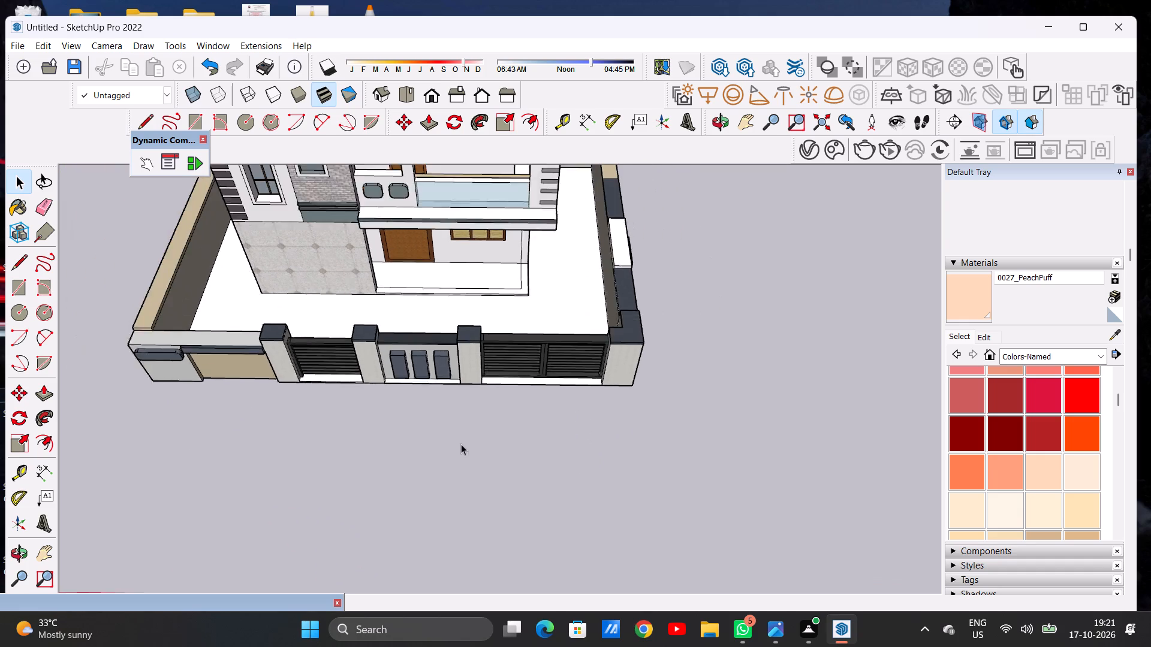
scroll(461, 444, "down", 4)
scroll(375, 376, "down", 4)
scroll(310, 434, "up", 9)
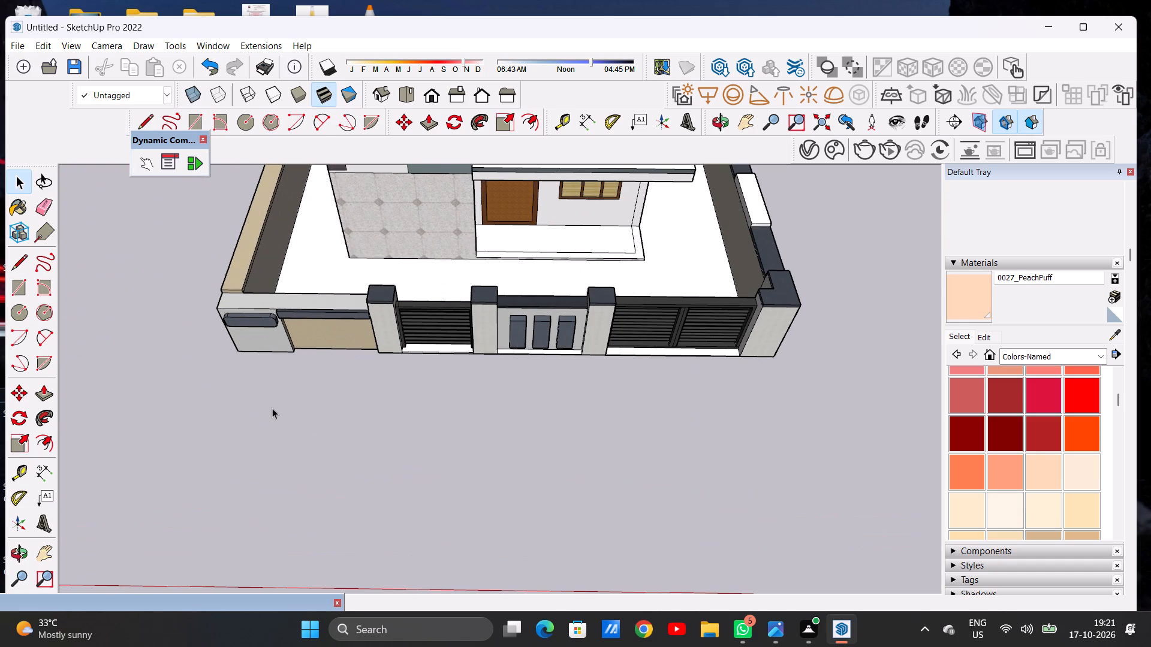
key("r")
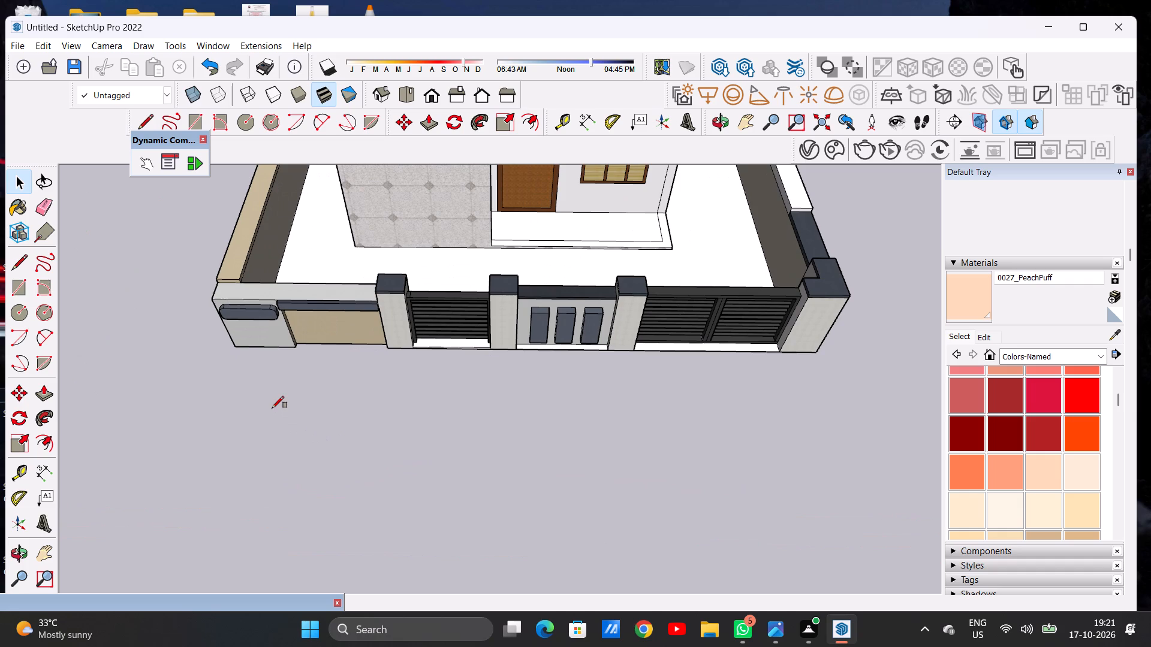
scroll(230, 353, "up", 7)
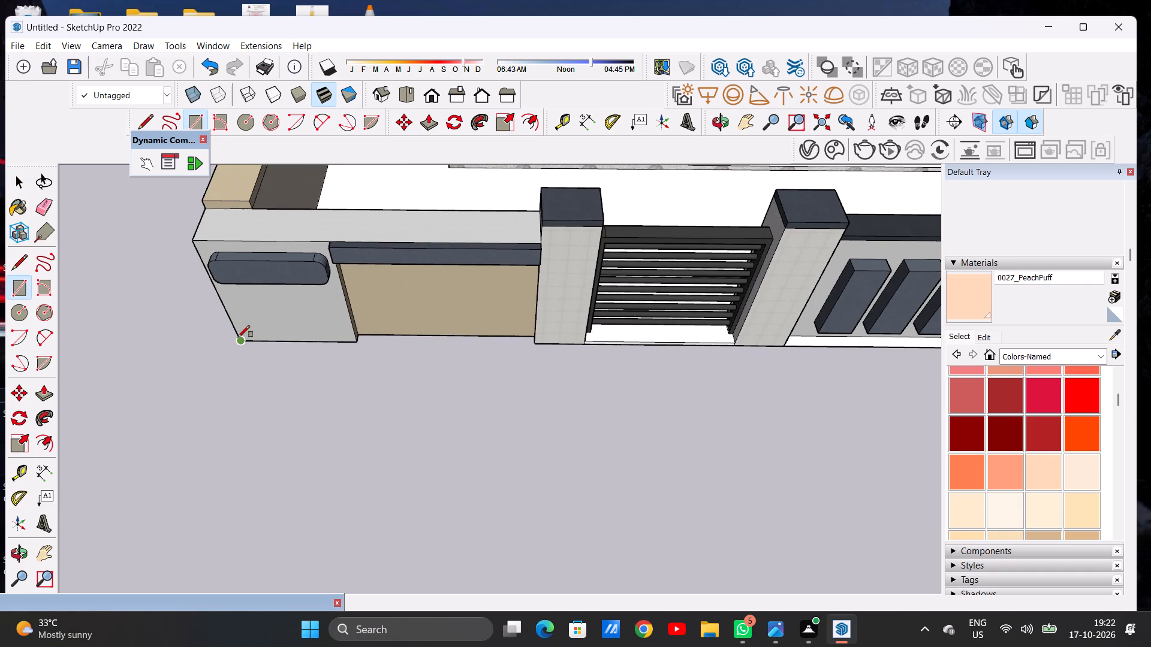
left_click(238, 337)
scroll(303, 343, "down", 13)
scroll(658, 359, "up", 9)
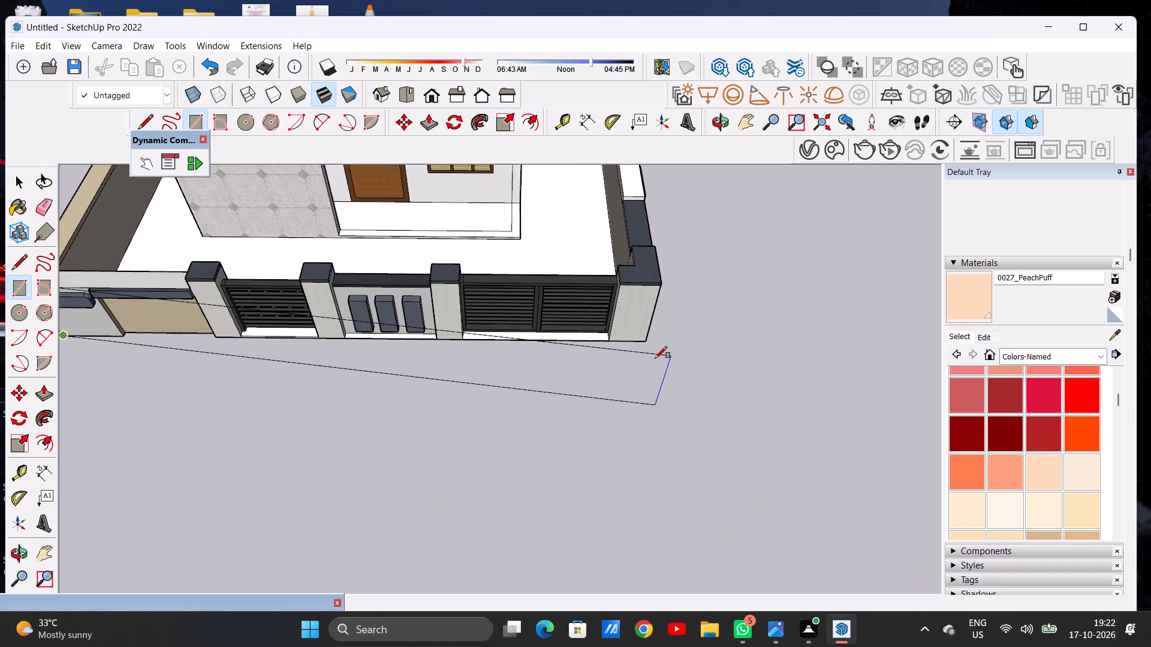
scroll(655, 358, "up", 4)
left_click(640, 336)
scroll(657, 389, "down", 8)
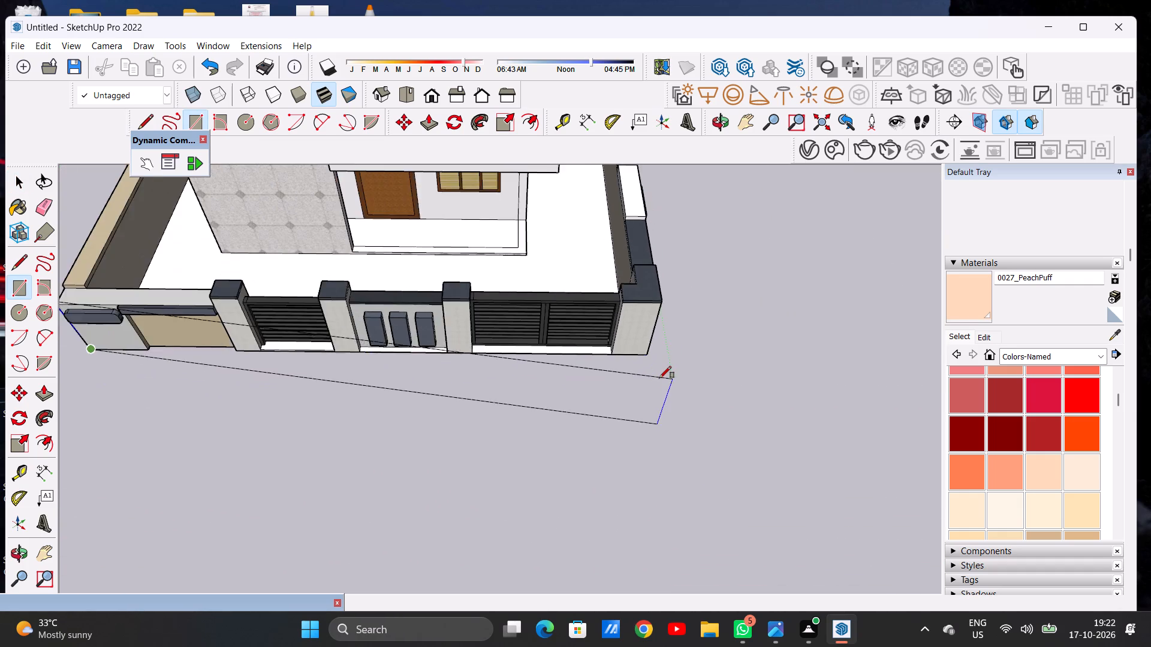
scroll(659, 378, "down", 3)
left_click(653, 362)
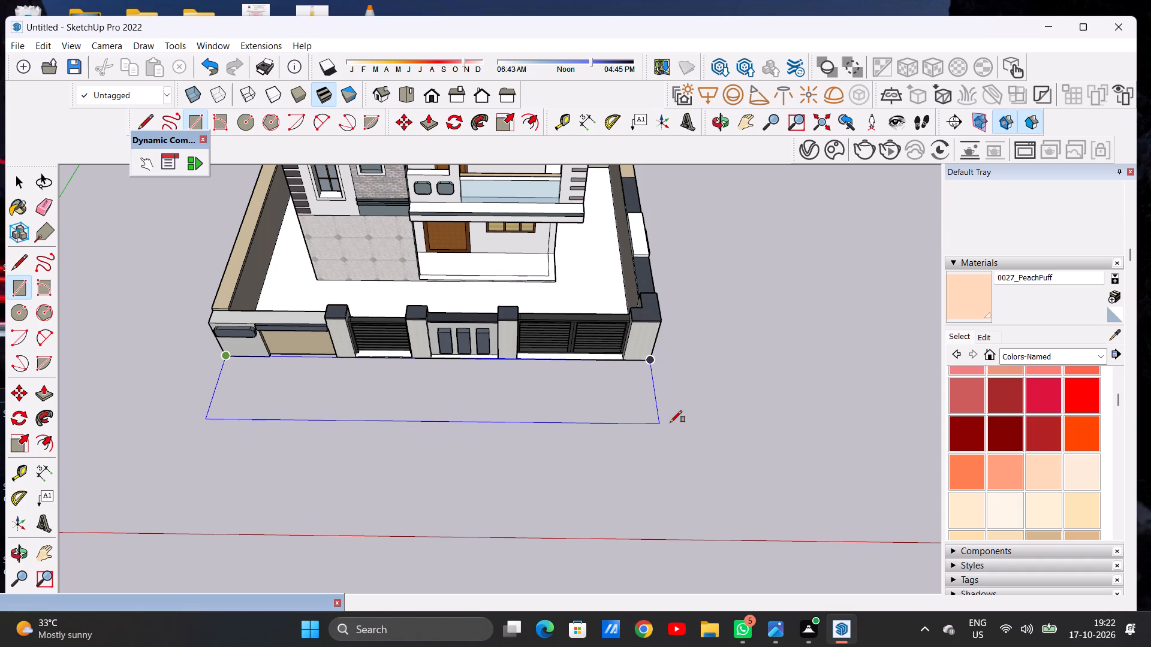
left_click(670, 422)
key("space")
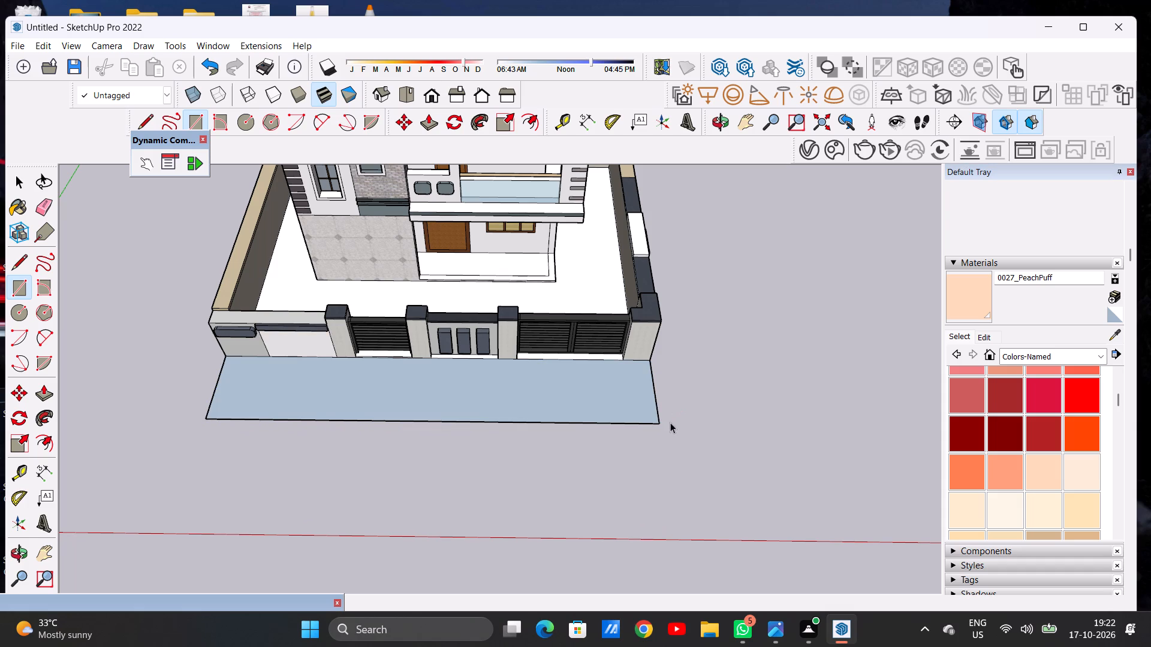
Draw a second rectangular ground strip along the slotted side compound wall, from the front strip's outer corner past the wall's rear corner.
scroll(599, 455, "down", 2)
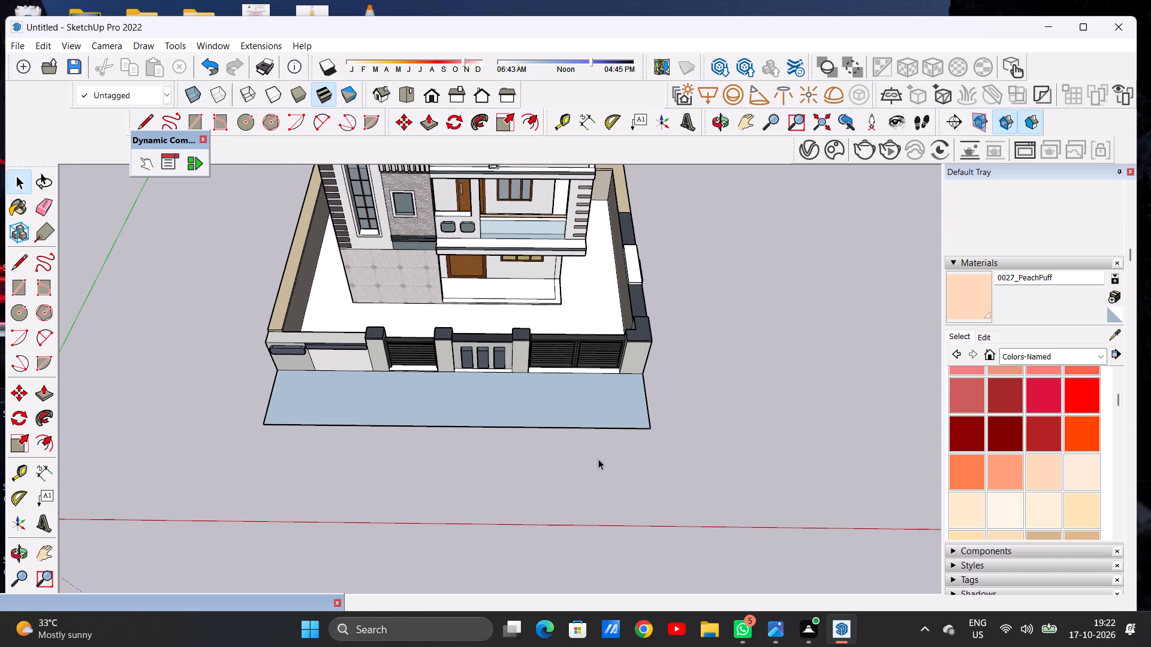
scroll(554, 445, "down", 4)
middle_click_drag(660, 429, 385, 330)
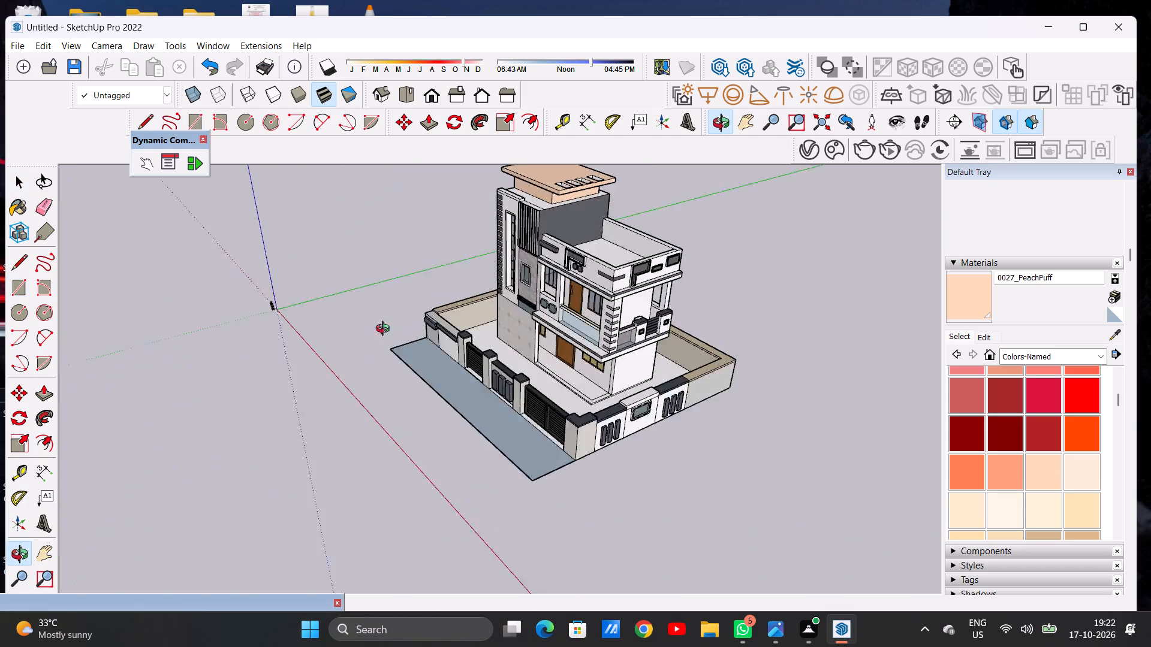
middle_click_drag(385, 330, 340, 325)
scroll(396, 367, "down", 5)
middle_click_drag(586, 480, 492, 485)
scroll(470, 448, "up", 4)
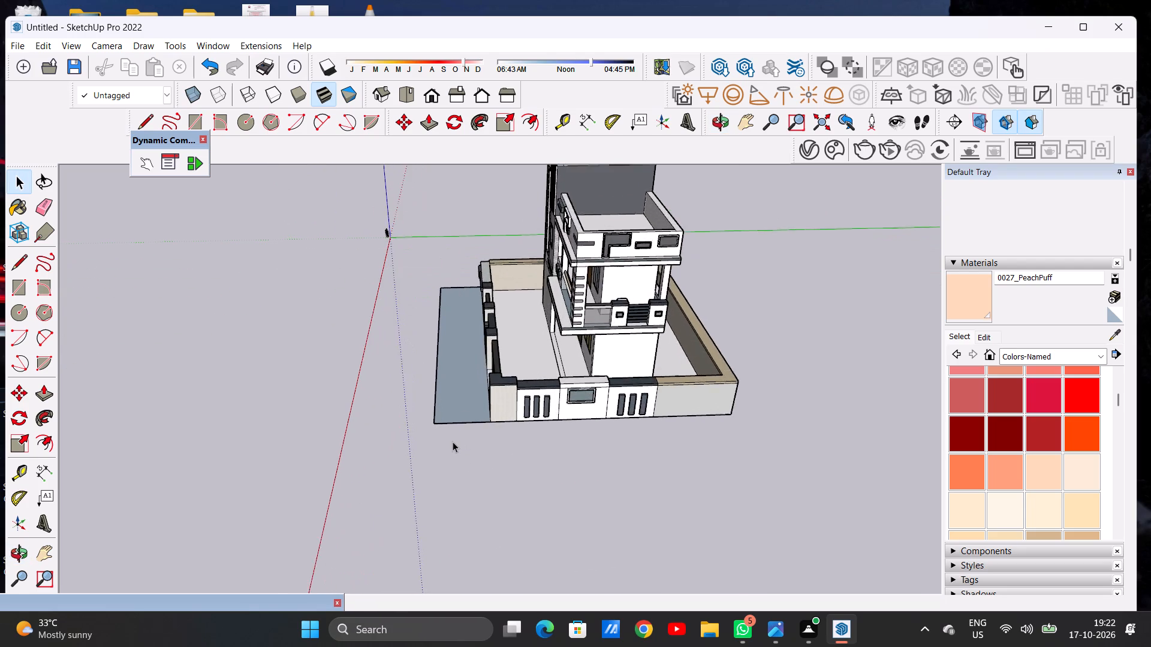
scroll(453, 442, "up", 4)
key("r")
scroll(445, 426, "up", 5)
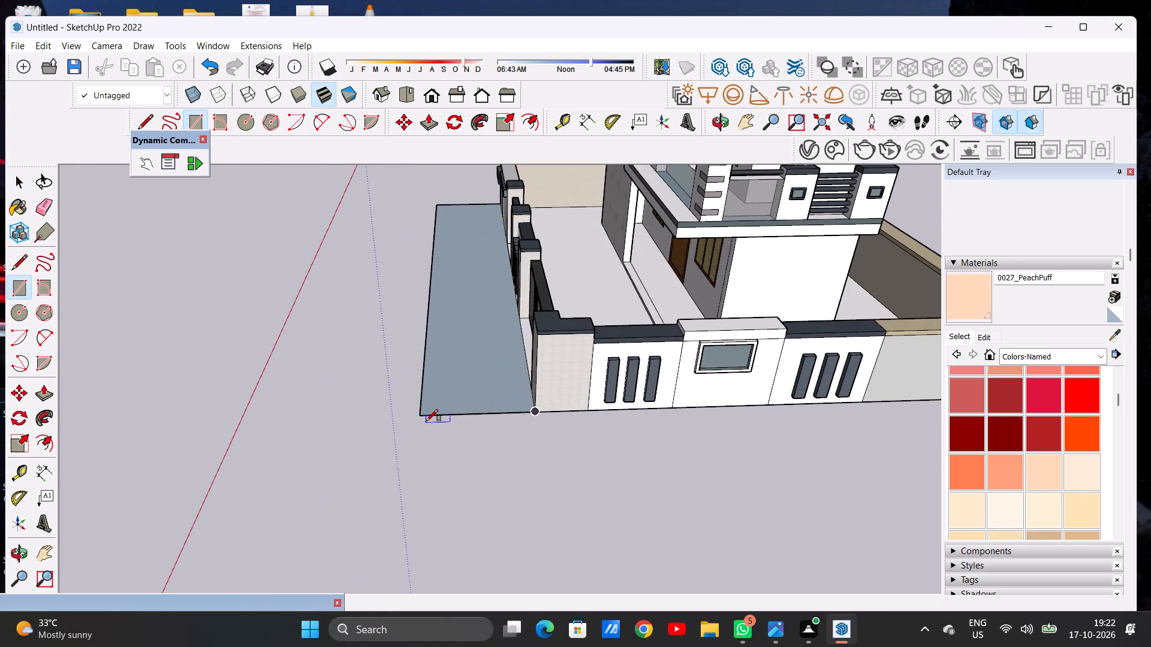
left_click(419, 417)
scroll(474, 420, "down", 7)
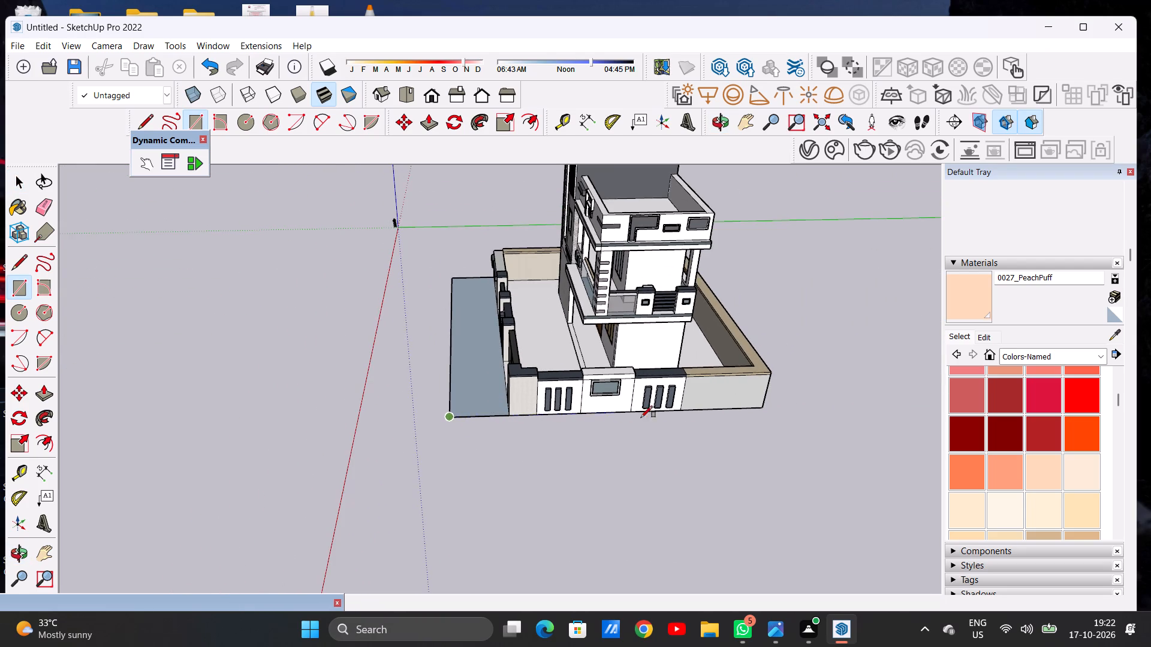
scroll(761, 416, "up", 9)
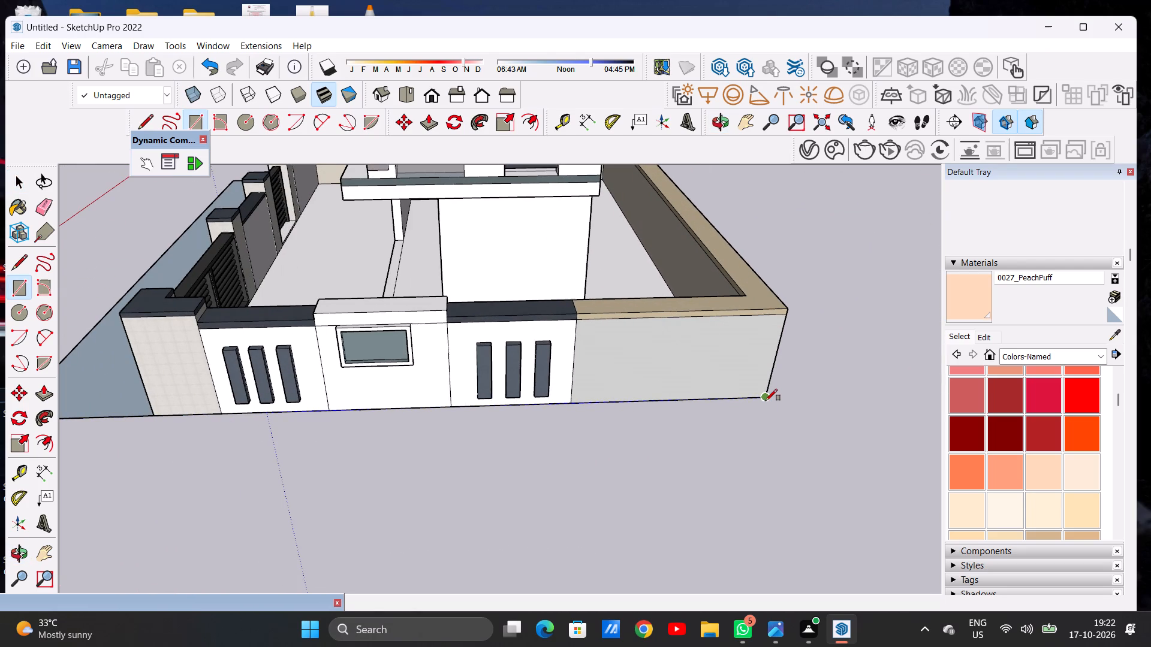
left_click(766, 401)
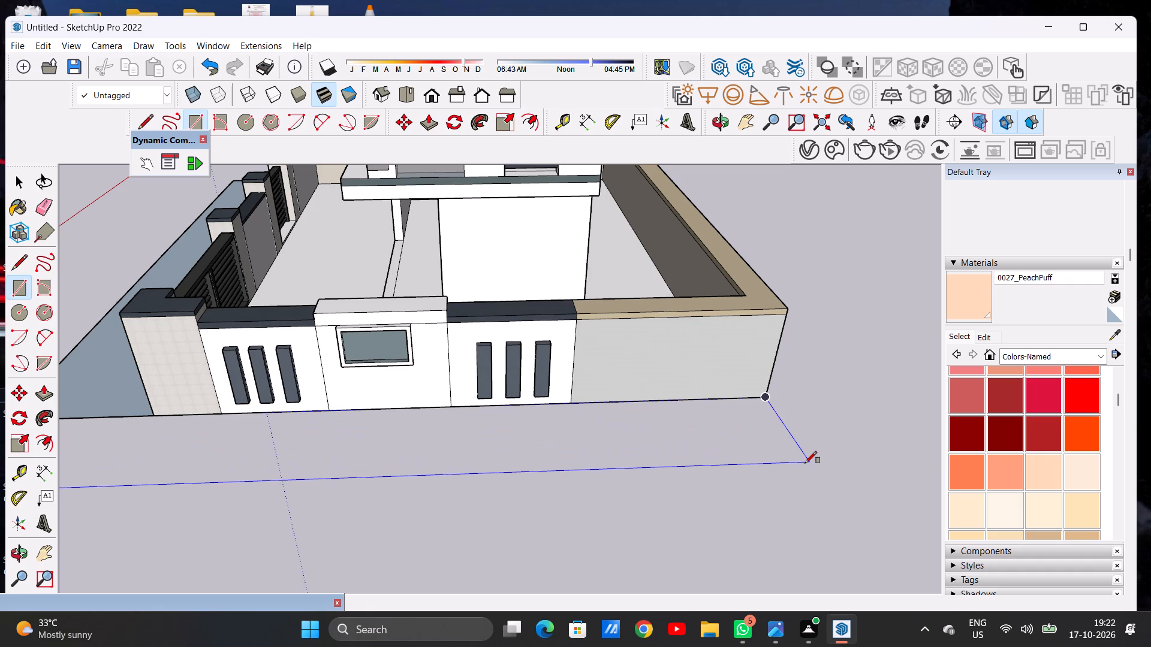
left_click(805, 463)
key("space")
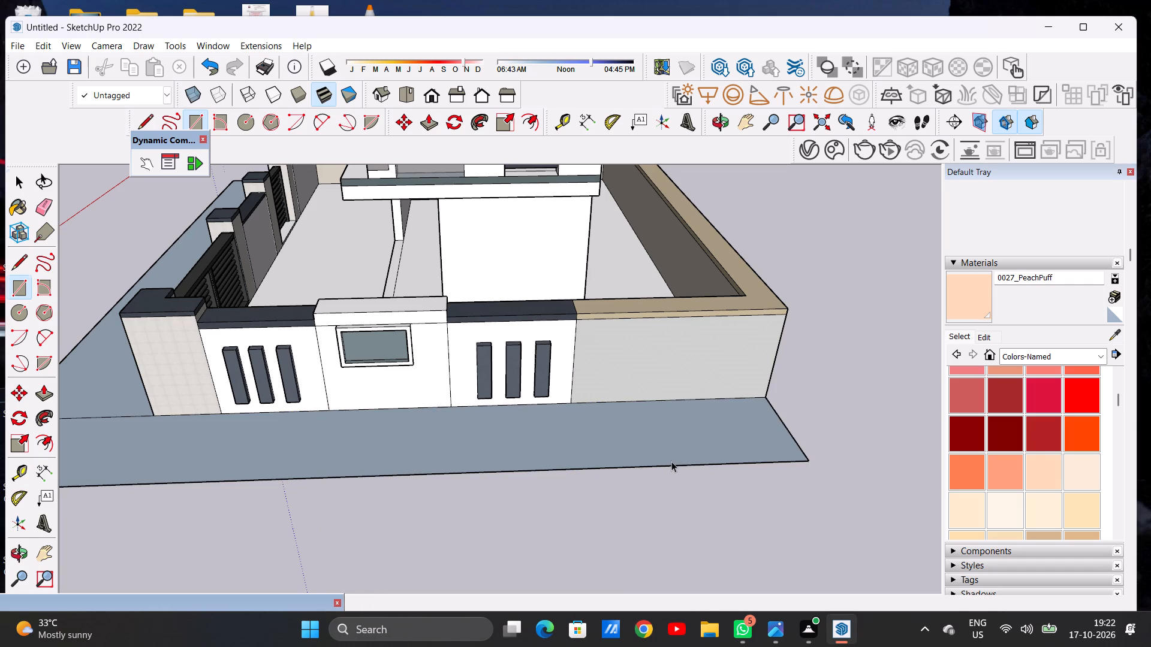
Erase the dividing edge between the front and side ground strips at the gate-side corner column to merge them.
scroll(671, 461, "down", 13)
middle_click_drag(489, 412, 696, 440)
scroll(565, 440, "up", 3)
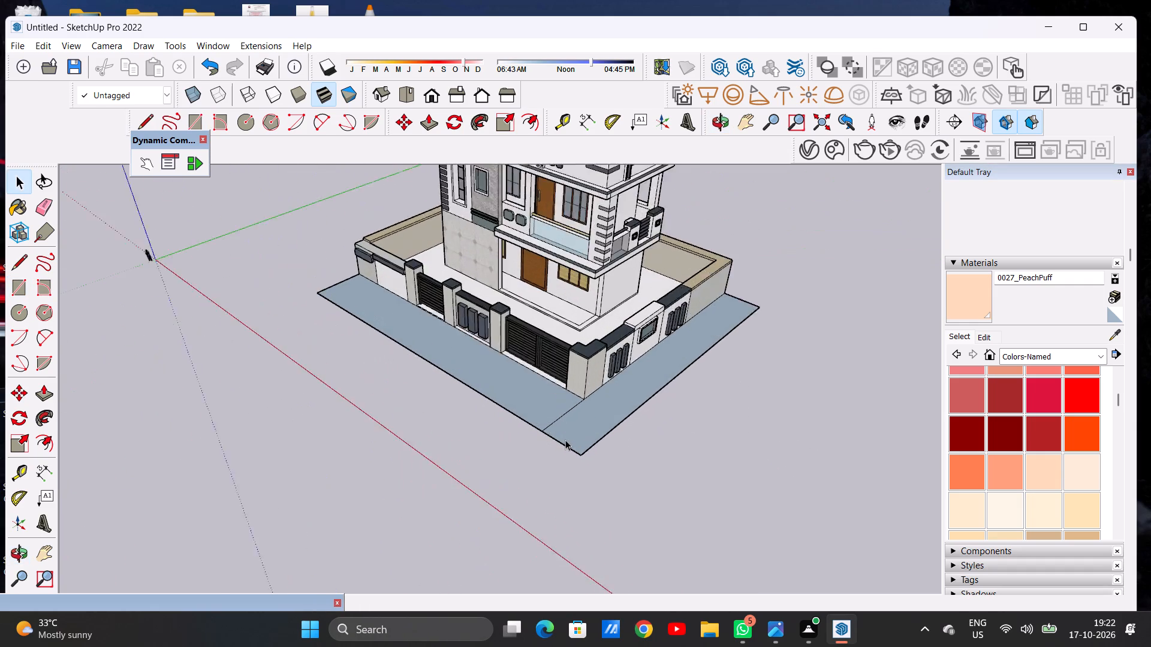
scroll(565, 440, "up", 4)
scroll(523, 394, "up", 1)
middle_click_drag(601, 396, 649, 396)
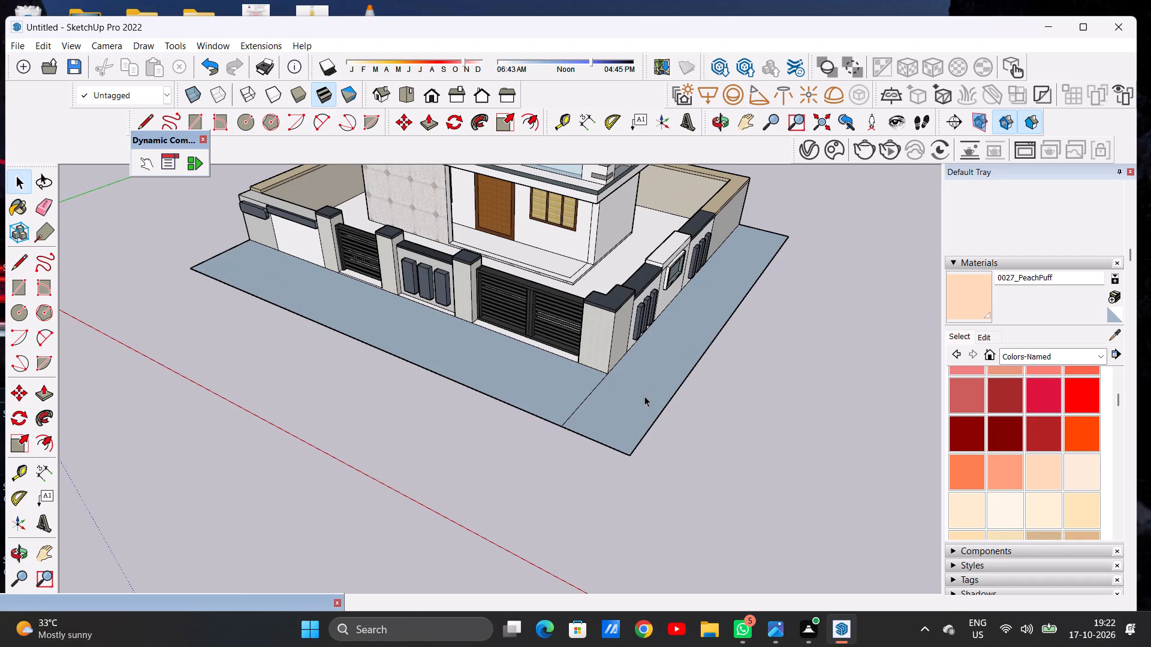
scroll(634, 398, "down", 4)
scroll(607, 413, "up", 6)
key("e")
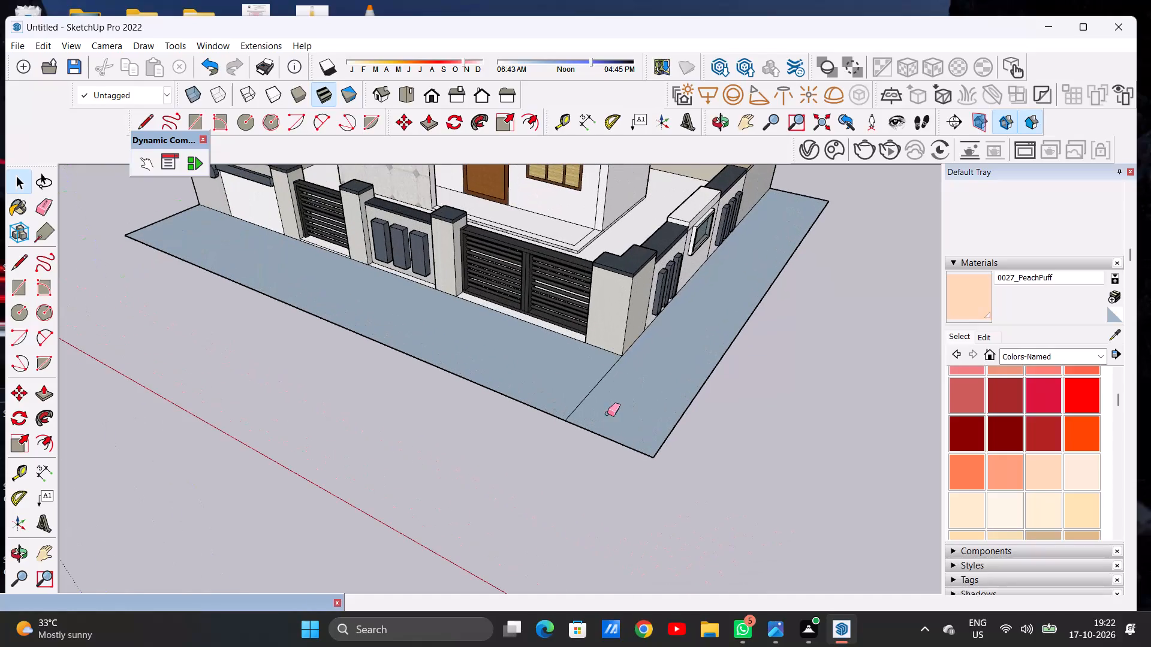
scroll(601, 400, "up", 4)
left_click_drag(578, 373, 610, 380)
key("space")
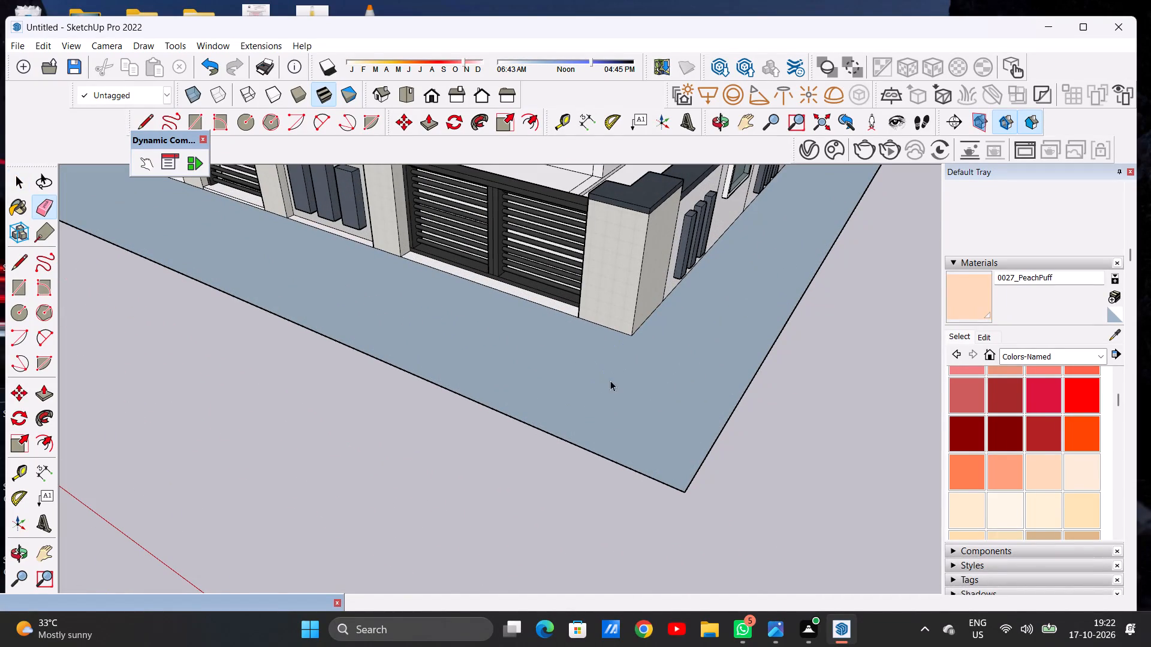
Paint the merged ground strip outside the compound wall with Stone Masonry Multi from the Brick, Cladding and Siding materials.
scroll(598, 418, "down", 12)
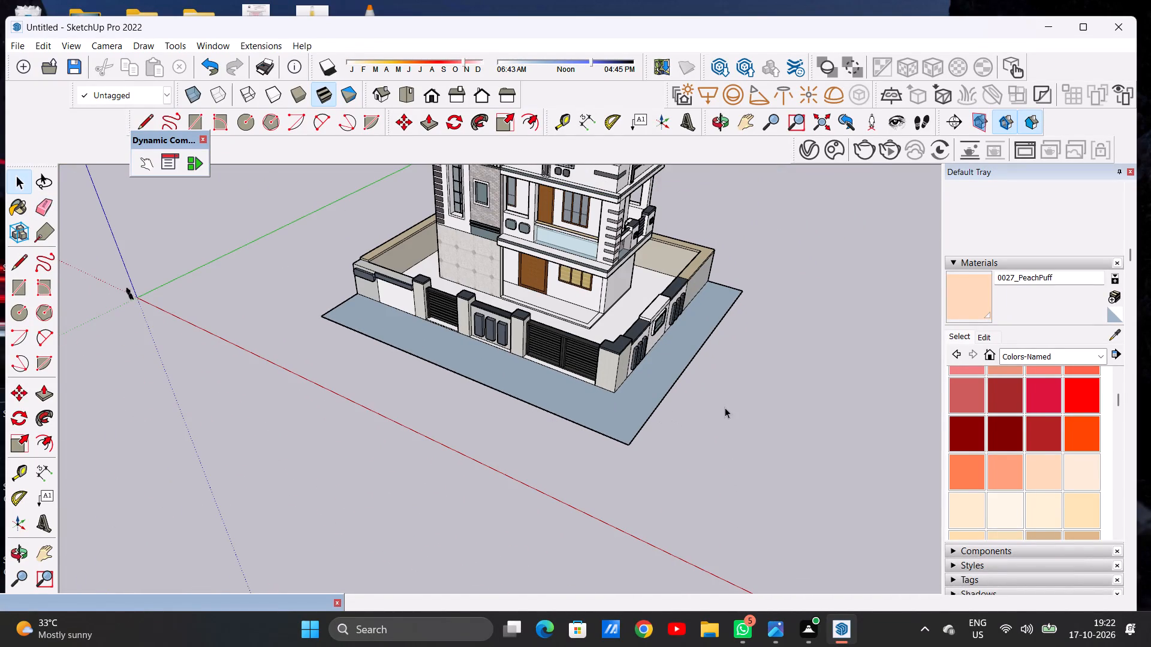
middle_click_drag(558, 377, 675, 385)
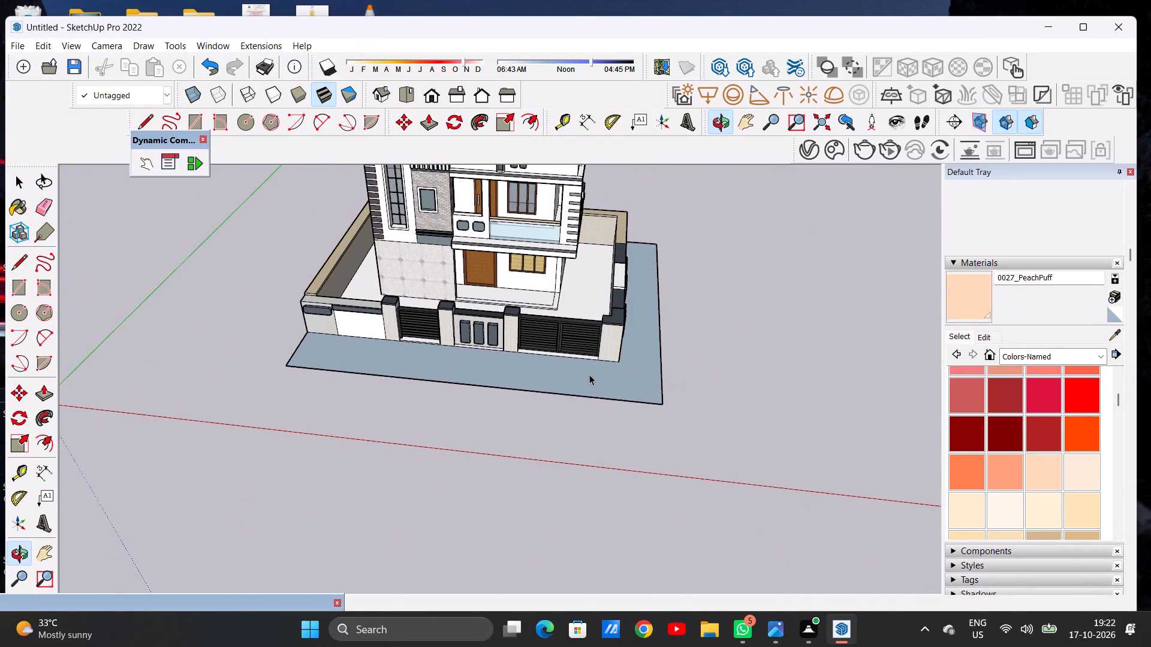
middle_click_drag(589, 374, 601, 412)
scroll(619, 394, "up", 5)
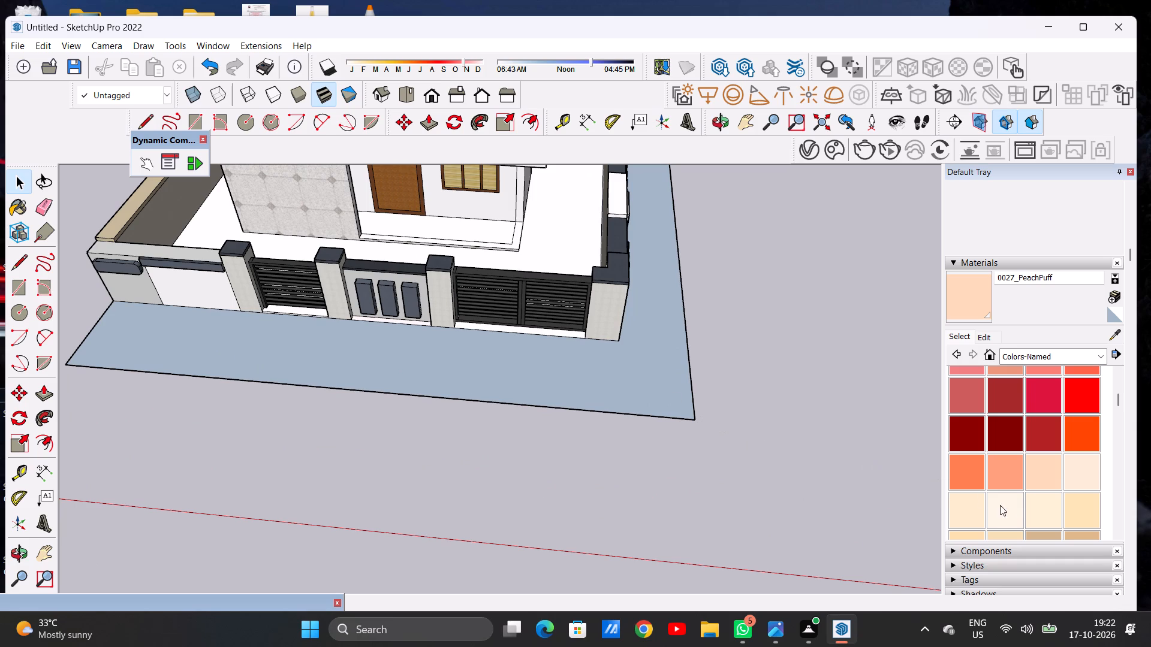
left_click(1013, 356)
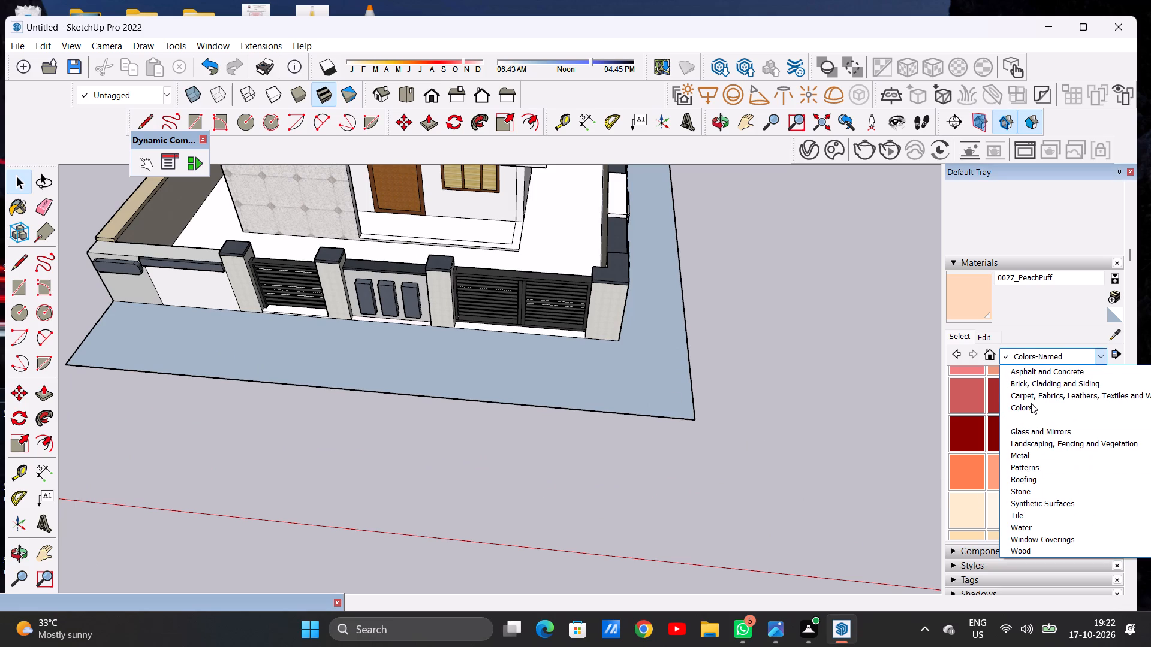
left_click(1032, 386)
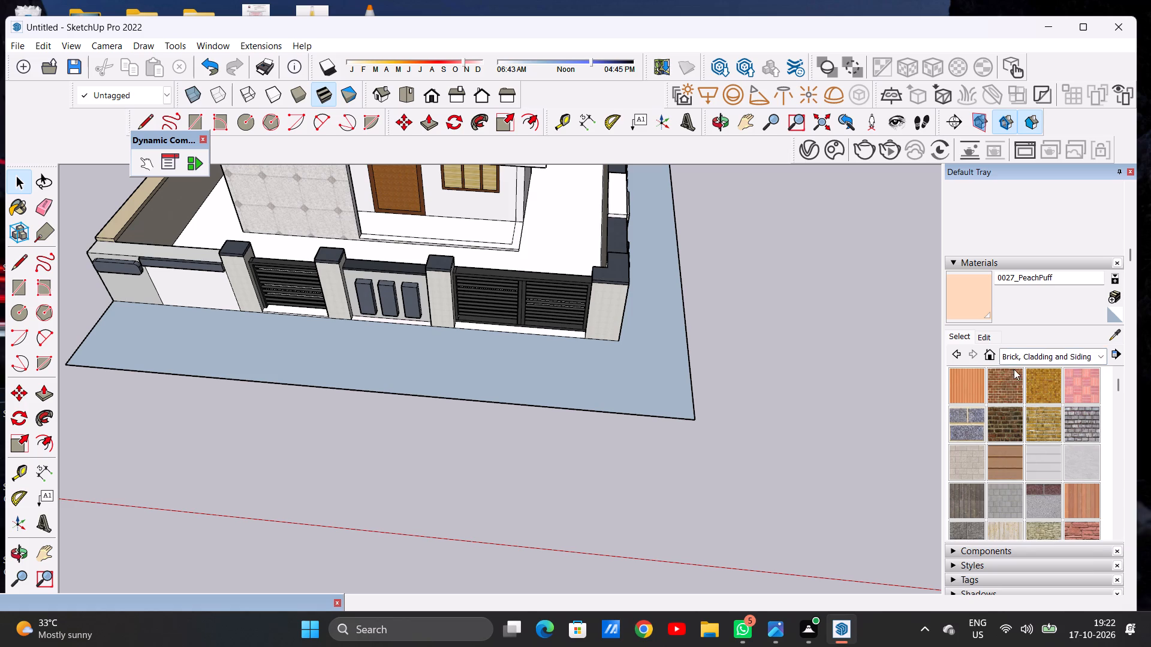
scroll(1037, 442, "down", 1)
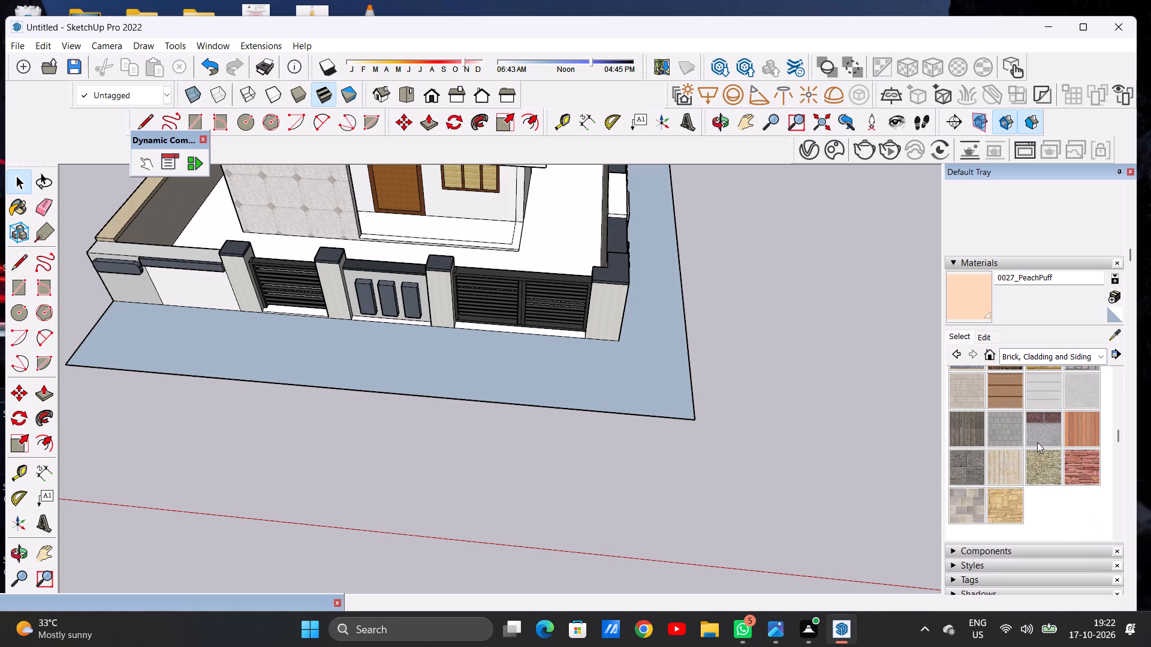
left_click(974, 508)
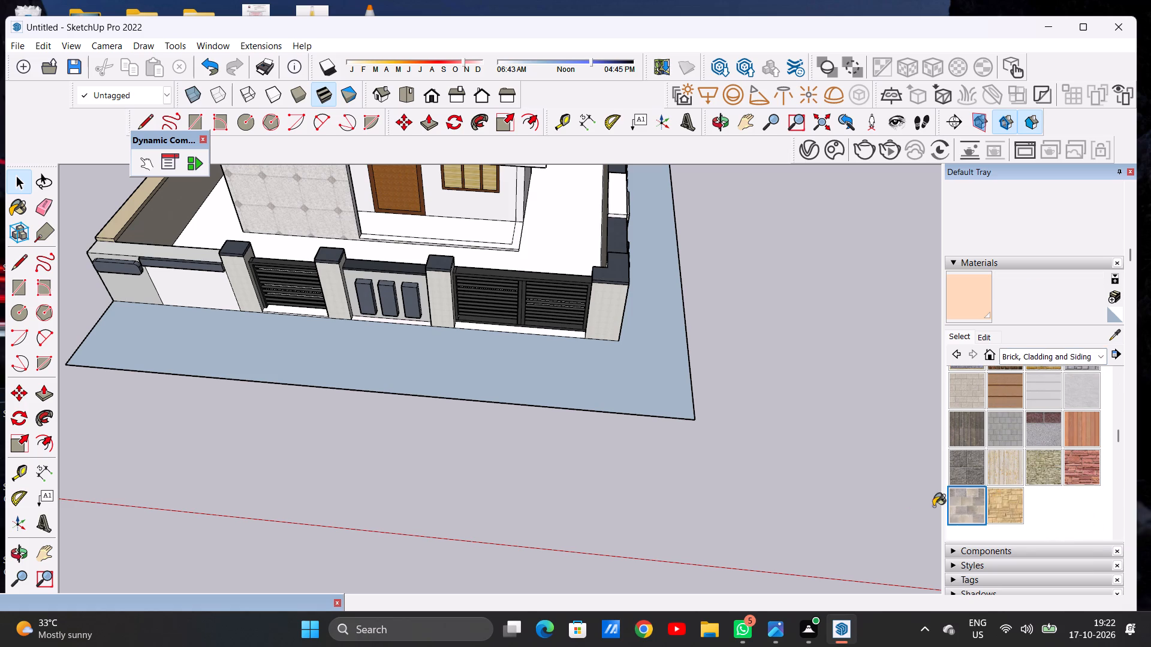
left_click(543, 367)
scroll(543, 371, "up", 13)
scroll(582, 375, "down", 7)
scroll(582, 375, "up", 1)
scroll(583, 375, "down", 3)
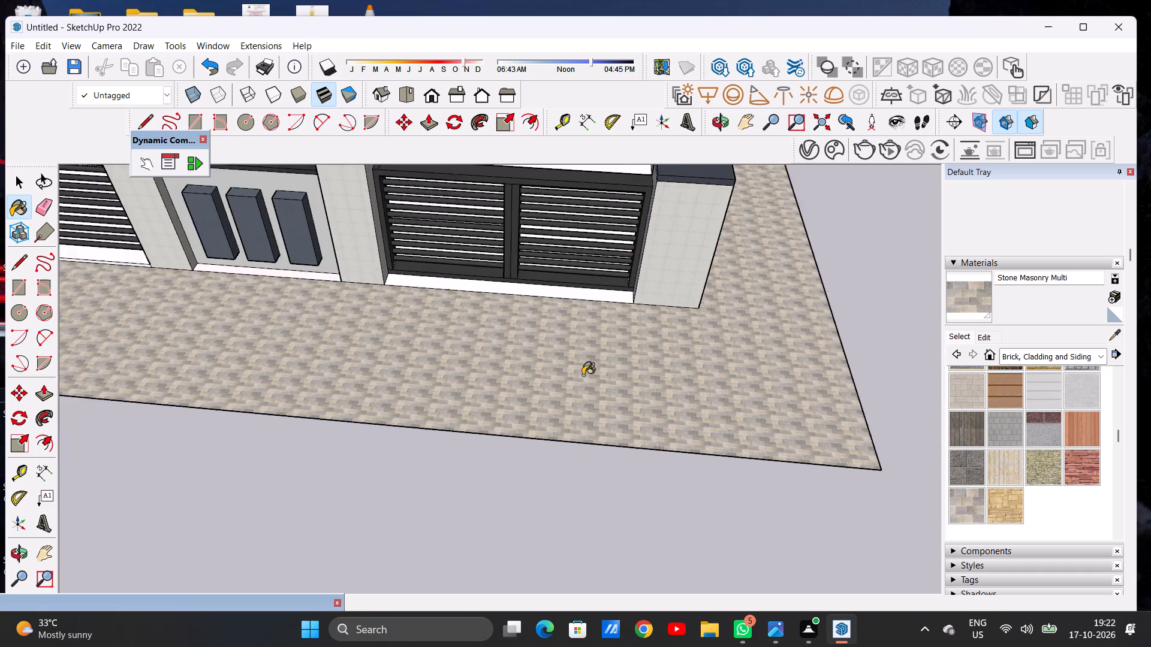
scroll(583, 375, "down", 5)
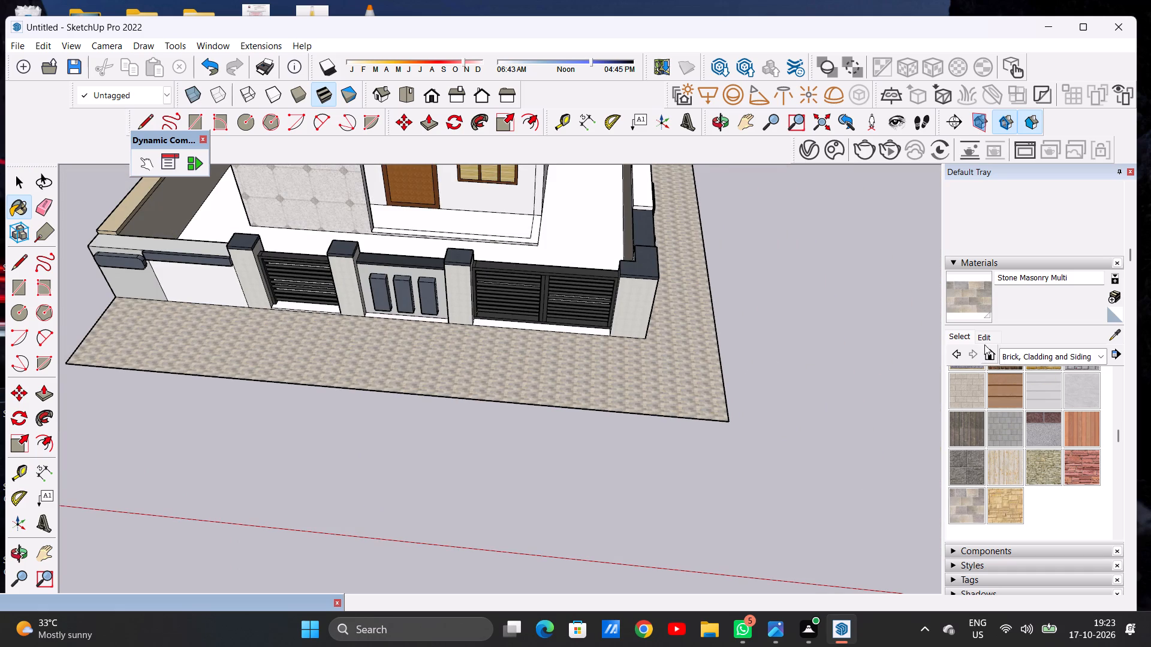
Set the Stone Masonry Multi texture height to 5' with the aspect ratio locked.
left_click(984, 336)
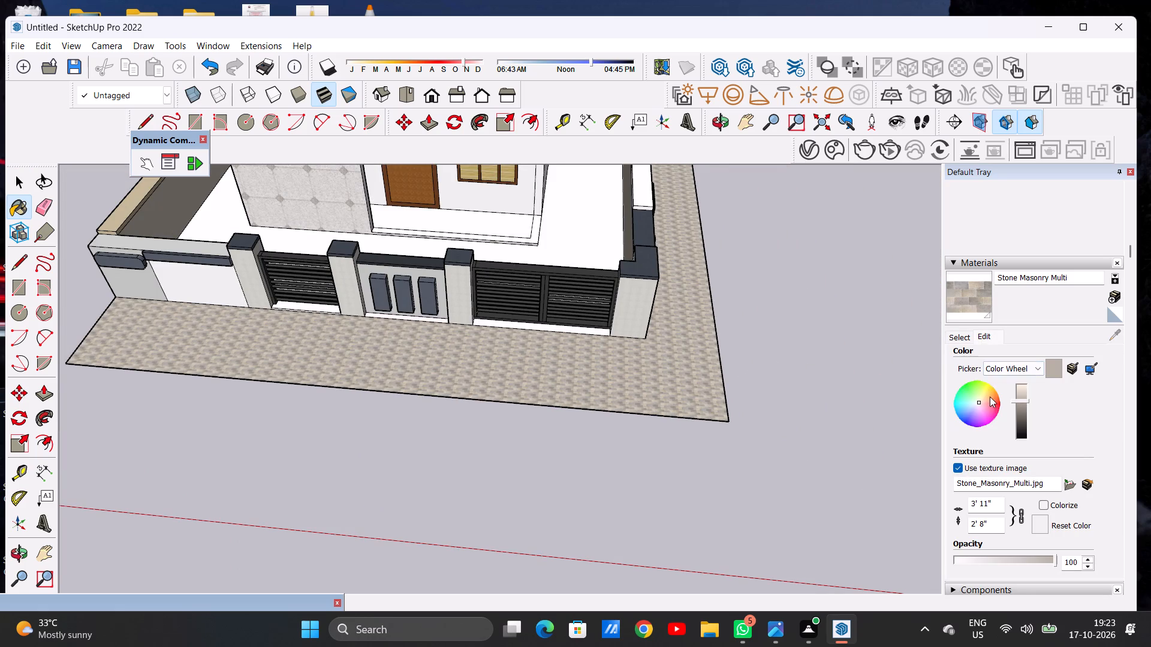
left_click(988, 524)
key("BackSpace")
key("BackSpace")
key("BackSpace")
key("BackSpace")
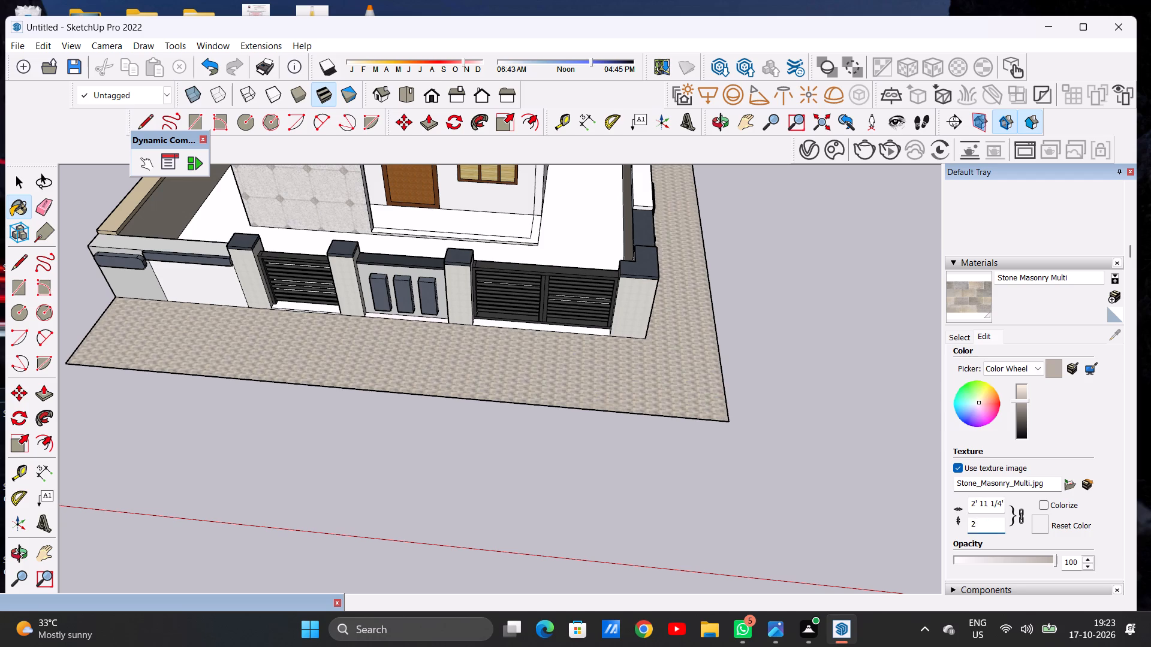
key("BackSpace")
type("5'")
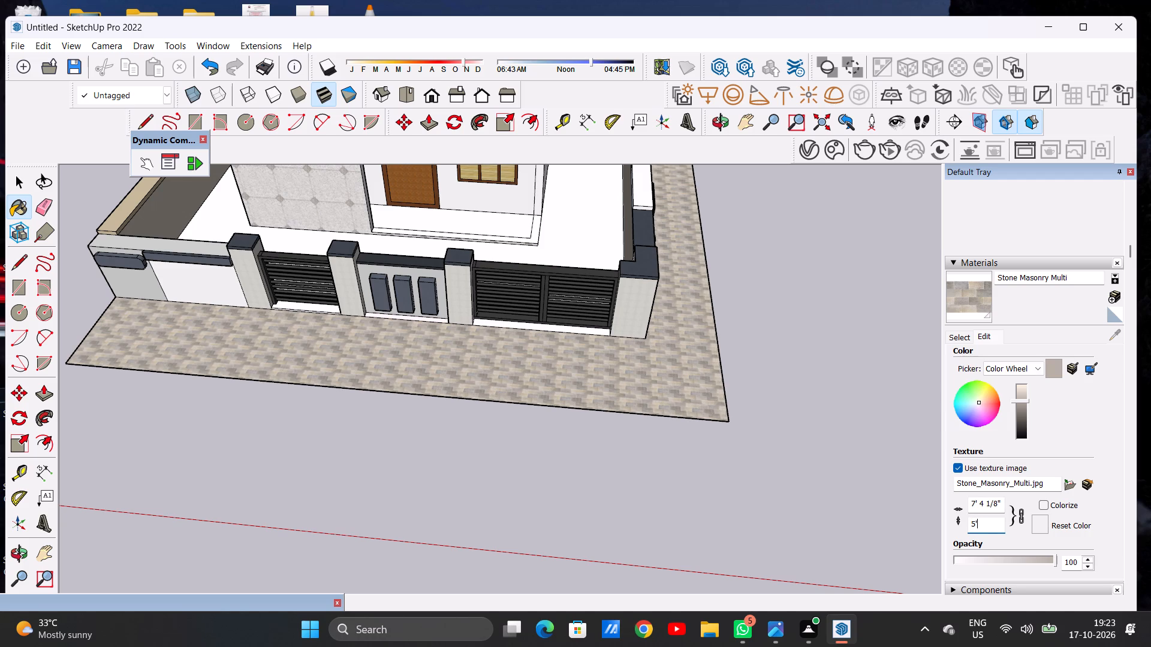
key("Return")
Examine the paving texture on the ground strip up close and the whole house from the front.
scroll(603, 353, "up", 17)
key("space")
scroll(487, 428, "down", 3)
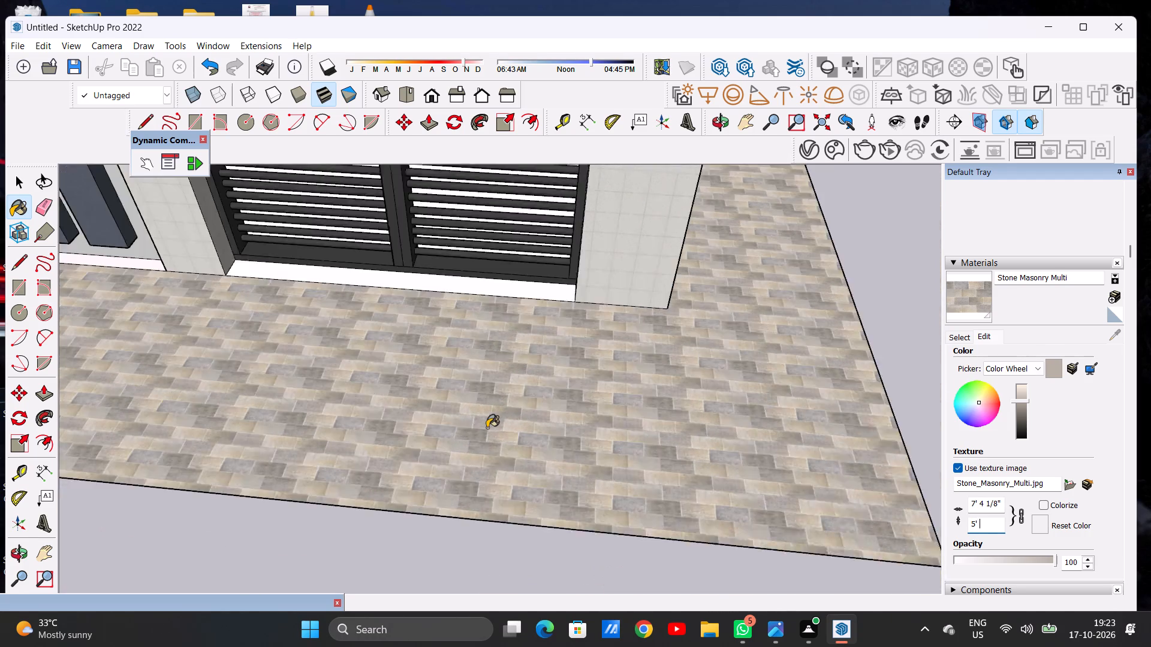
scroll(487, 428, "down", 20)
scroll(487, 428, "down", 9)
middle_click_drag(553, 416, 555, 371)
middle_click_drag(555, 368, 550, 359)
scroll(531, 395, "up", 10)
scroll(542, 377, "down", 16)
scroll(569, 312, "up", 6)
key("space")
scroll(492, 363, "down", 4)
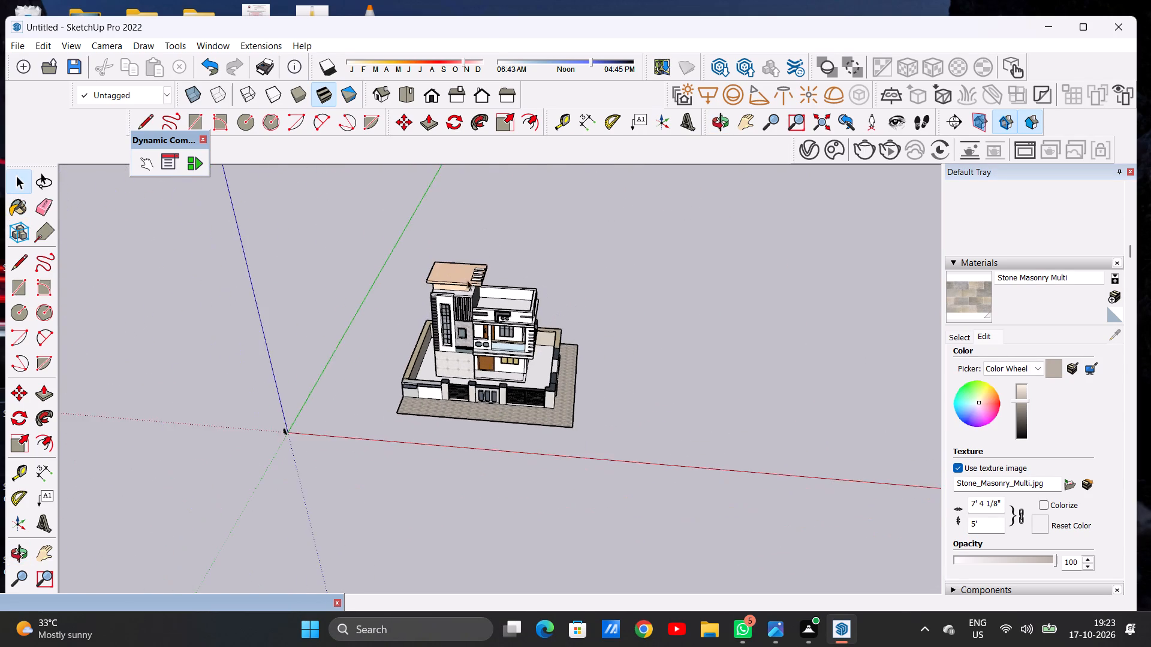
scroll(461, 251, "up", 6)
middle_click_drag(477, 370, 483, 268)
scroll(444, 335, "up", 5)
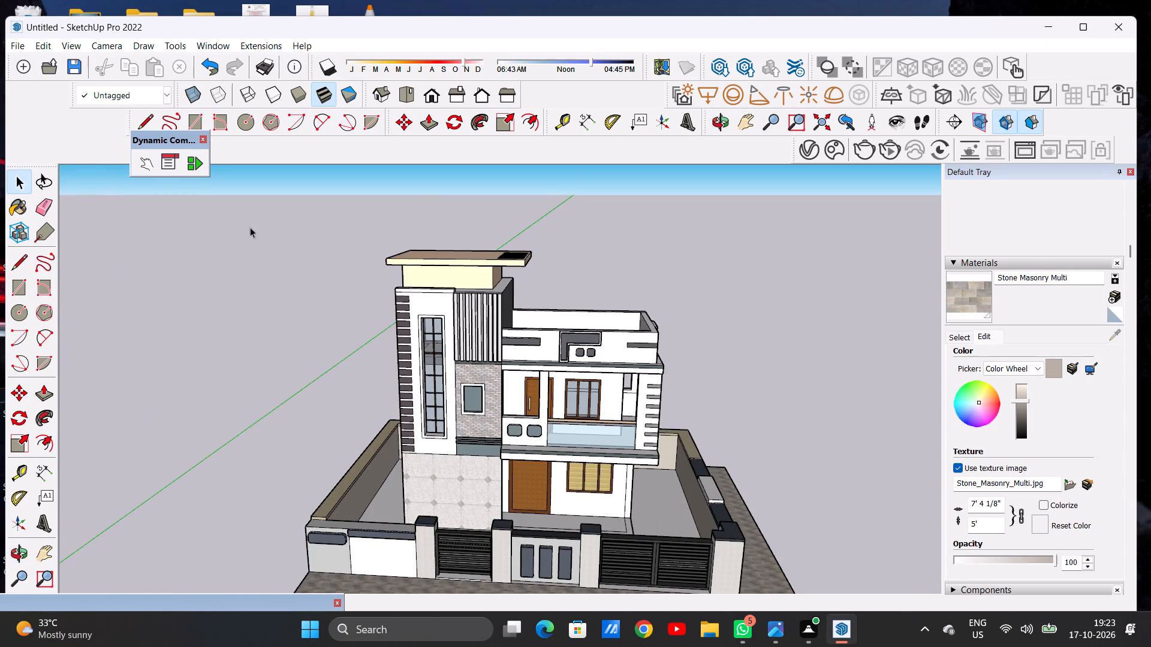
Import the chau cay plant model from Downloads and place it on the paving at the foot of the gate-side corner column.
left_click(20, 52)
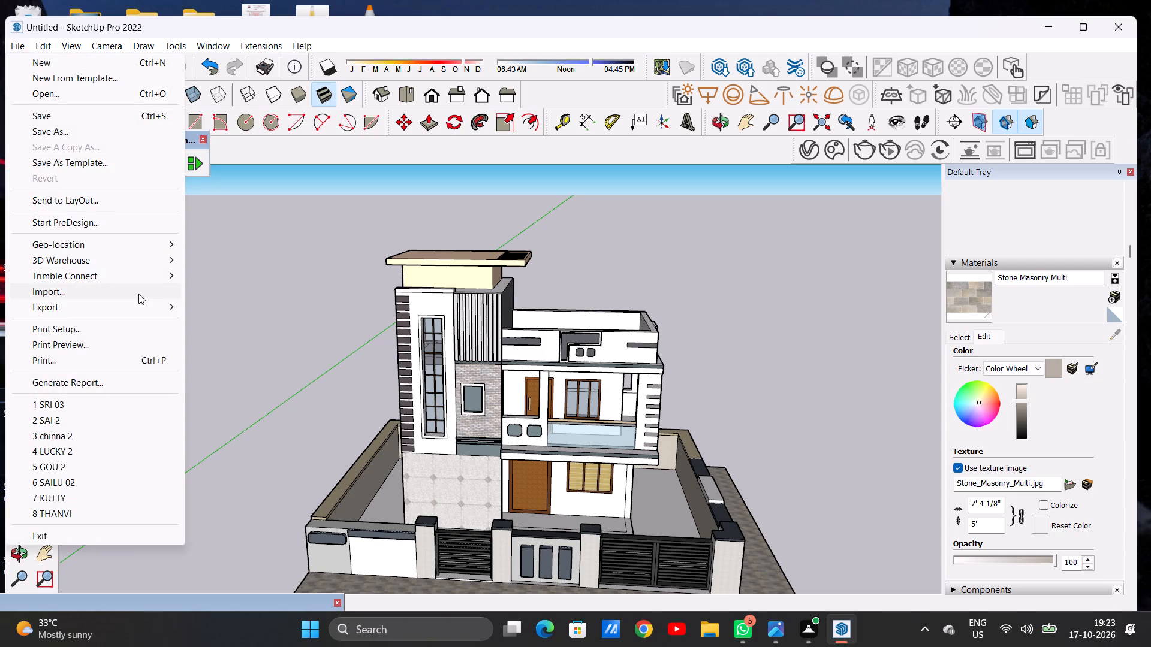
left_click(138, 294)
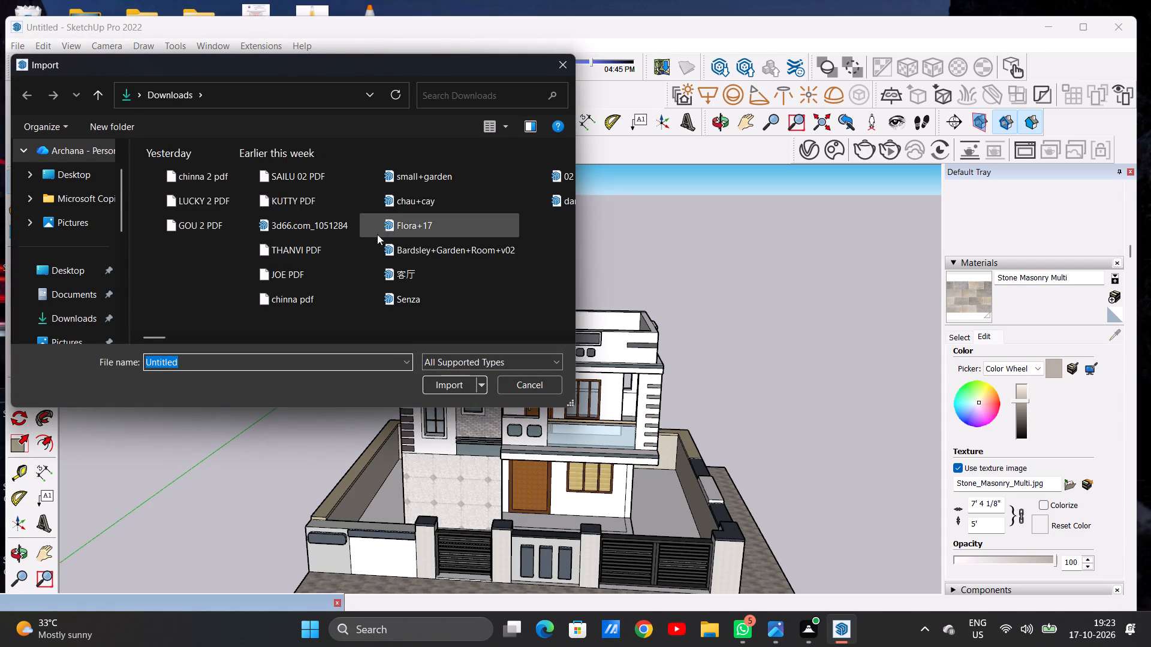
double_click(419, 199)
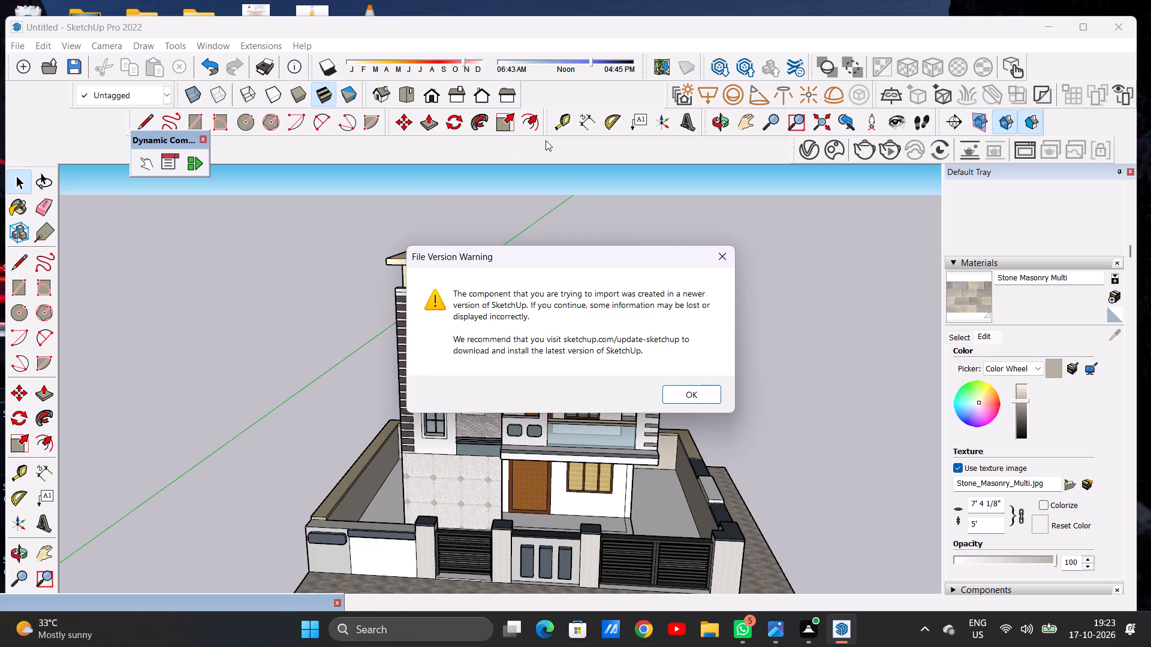
left_click(701, 400)
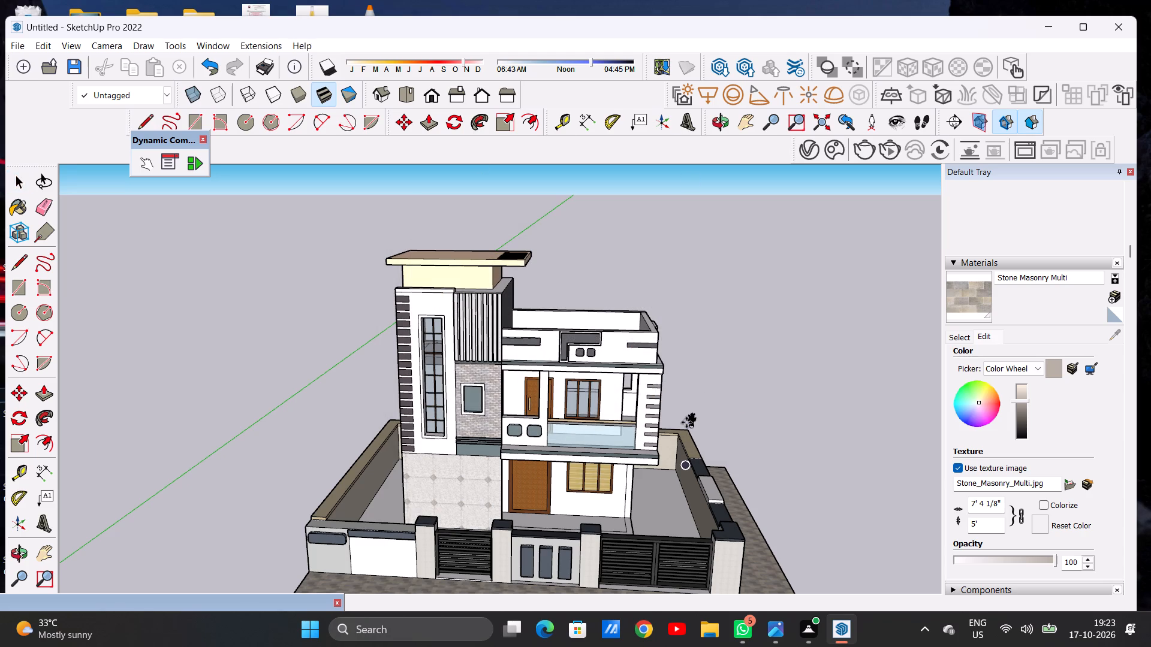
scroll(652, 414, "down", 11)
scroll(652, 465, "up", 5)
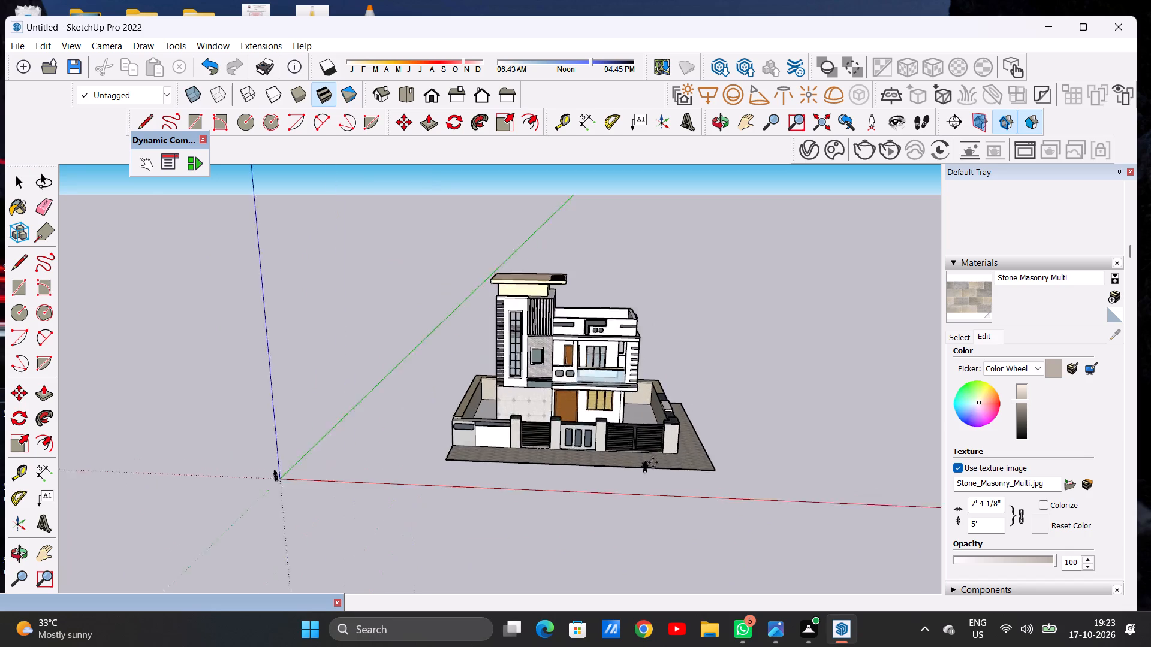
scroll(653, 462, "up", 14)
scroll(658, 455, "up", 10)
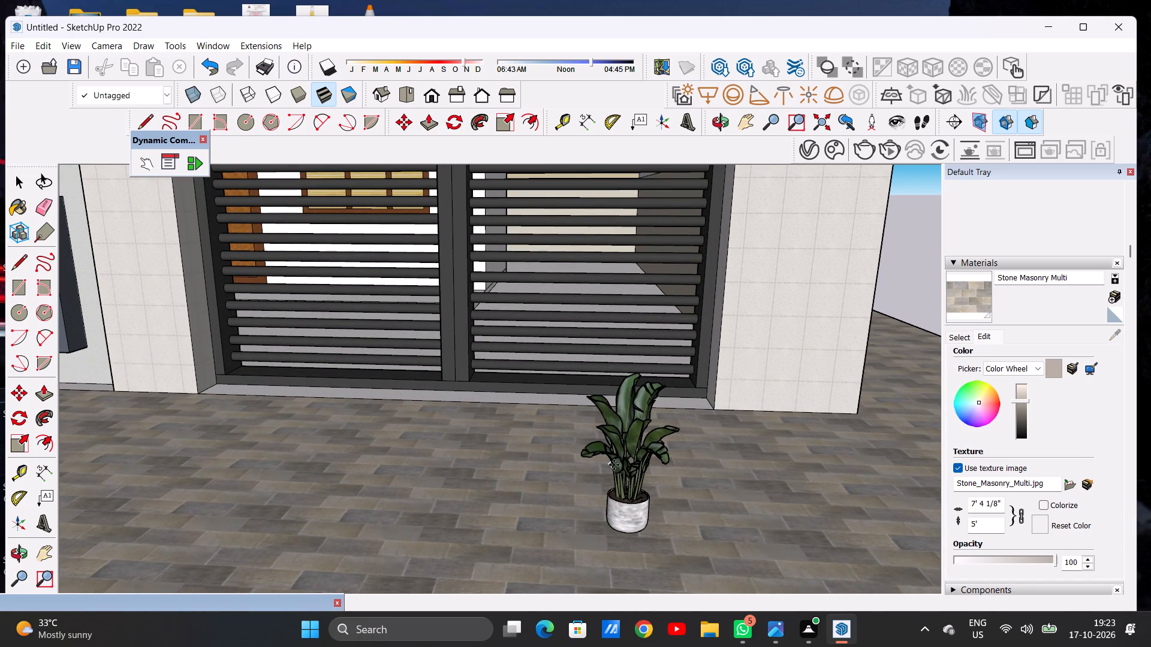
scroll(591, 465, "down", 6)
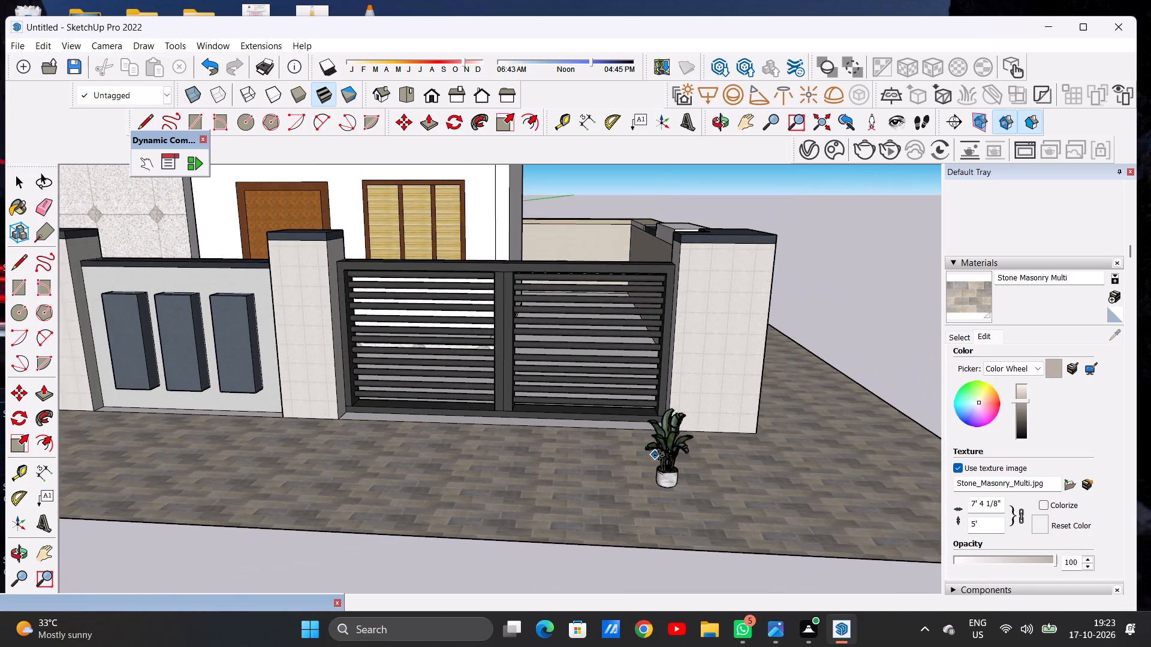
scroll(714, 449, "up", 12)
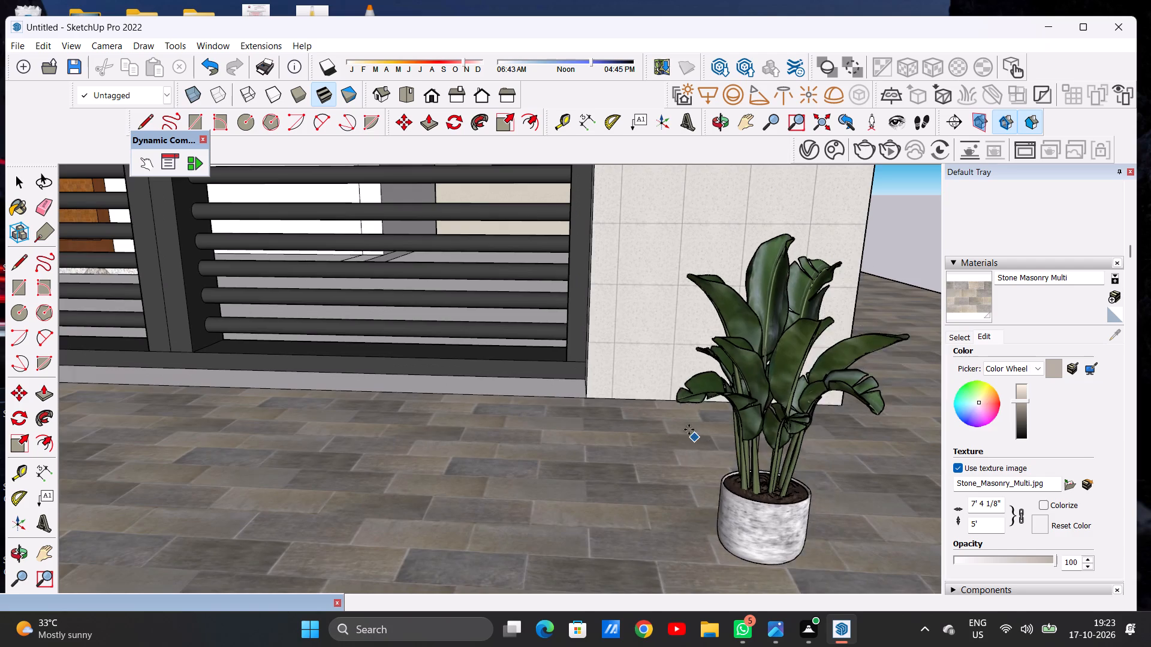
scroll(689, 428, "down", 5)
scroll(685, 407, "up", 3)
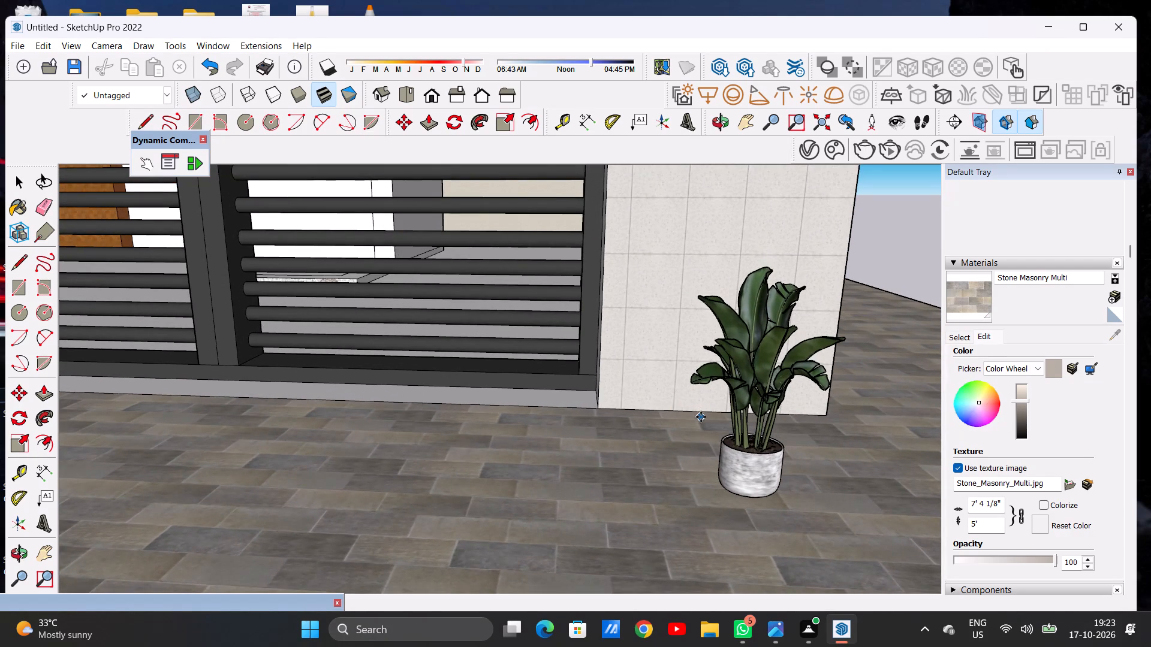
left_click(698, 399)
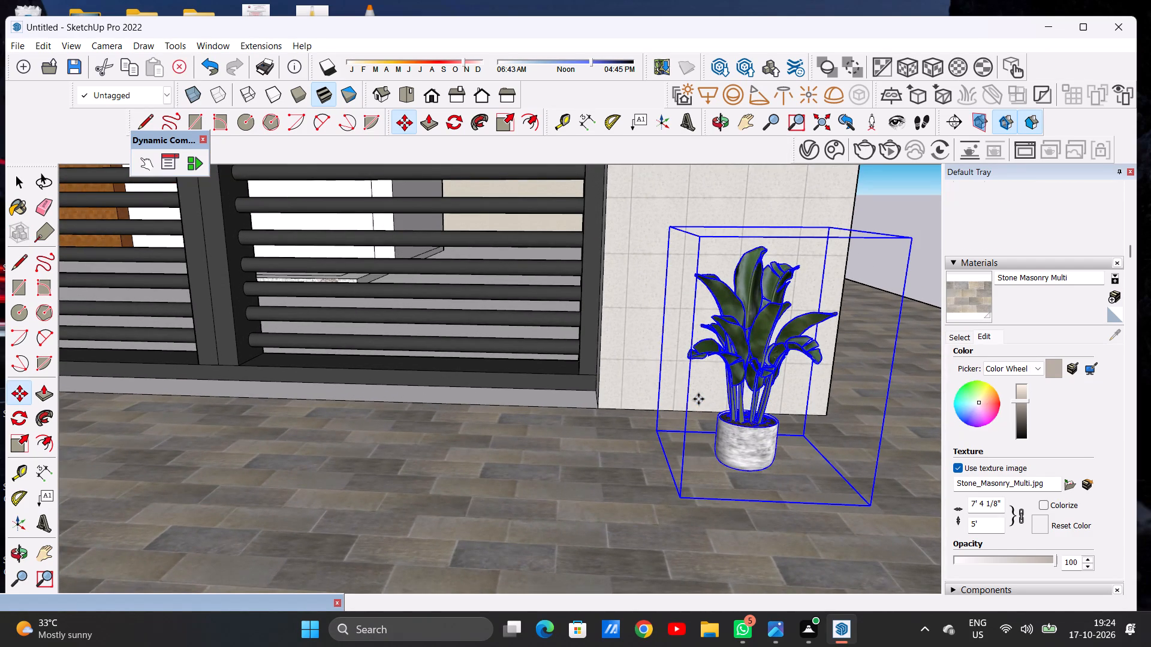
key("space")
Scale the potted plant by the corner column up in height, then stretch its width and depth slightly.
scroll(690, 500, "down", 14)
scroll(641, 471, "down", 2)
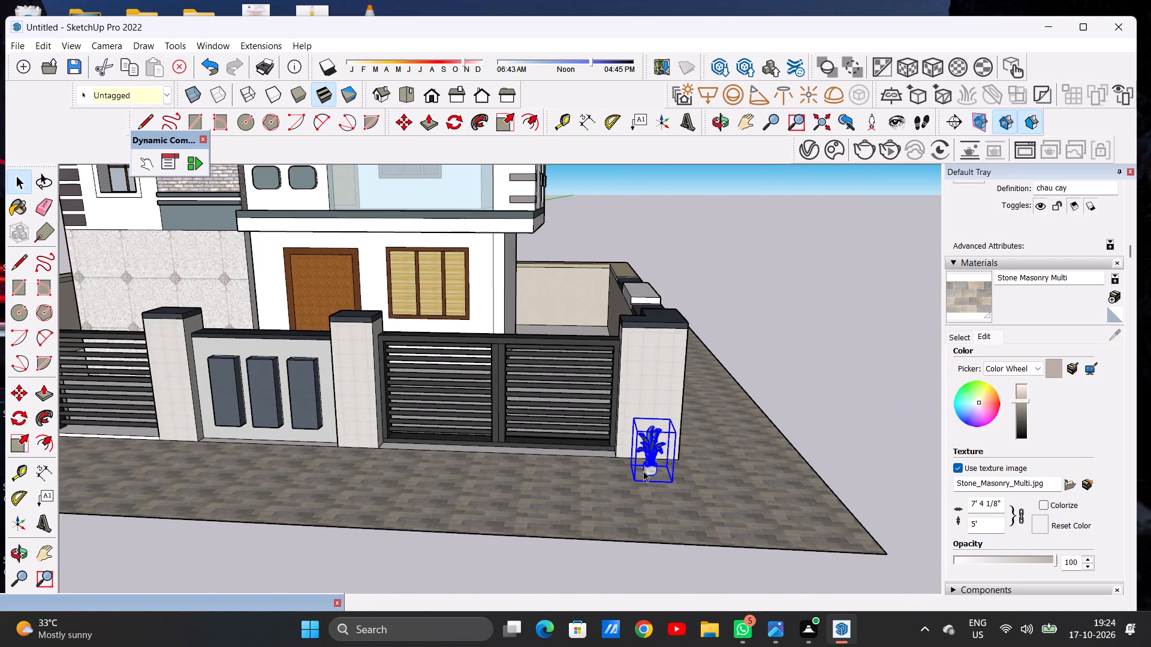
middle_click_drag(609, 451, 685, 458)
scroll(692, 425, "up", 8)
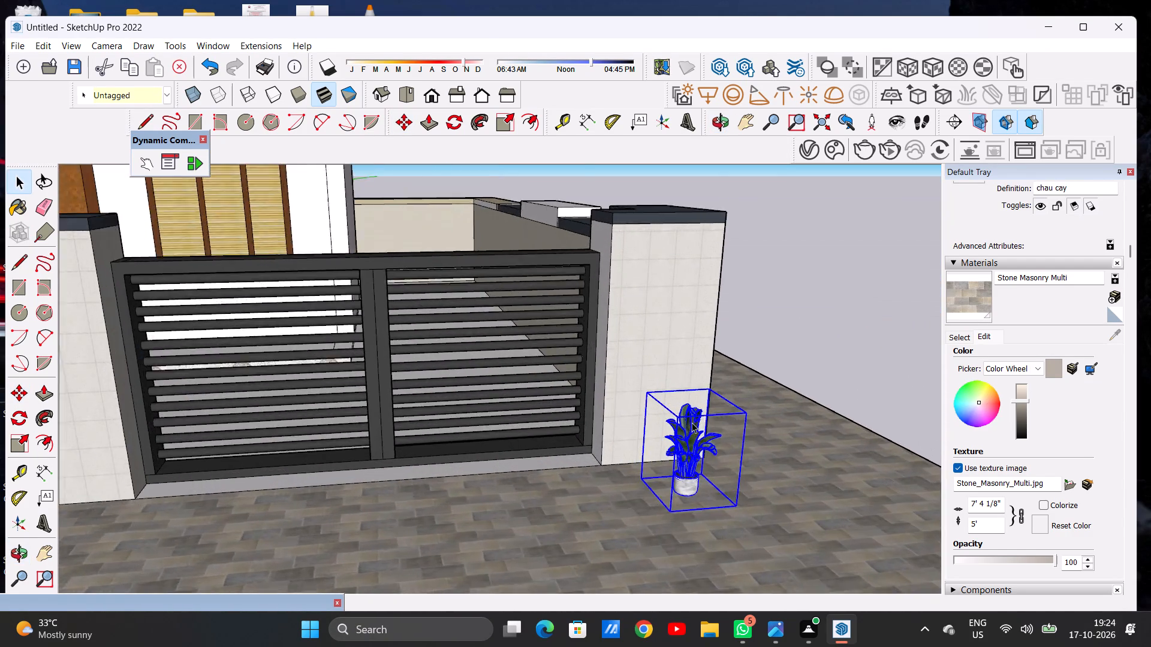
scroll(692, 422, "up", 4)
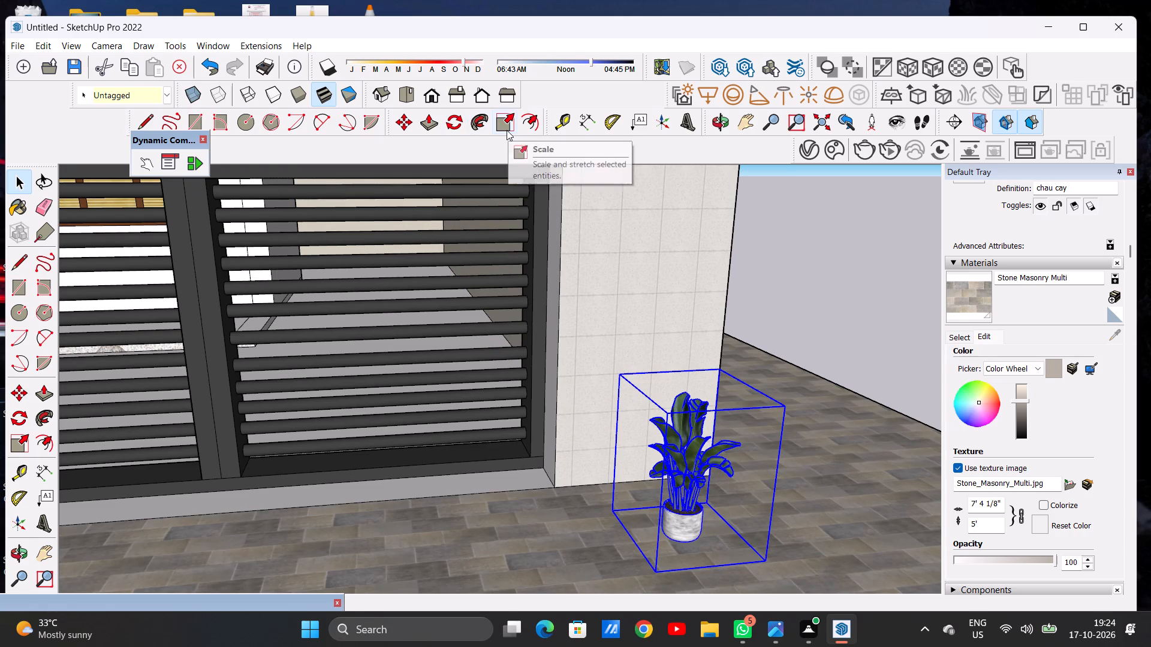
left_click(507, 130)
left_click(698, 387)
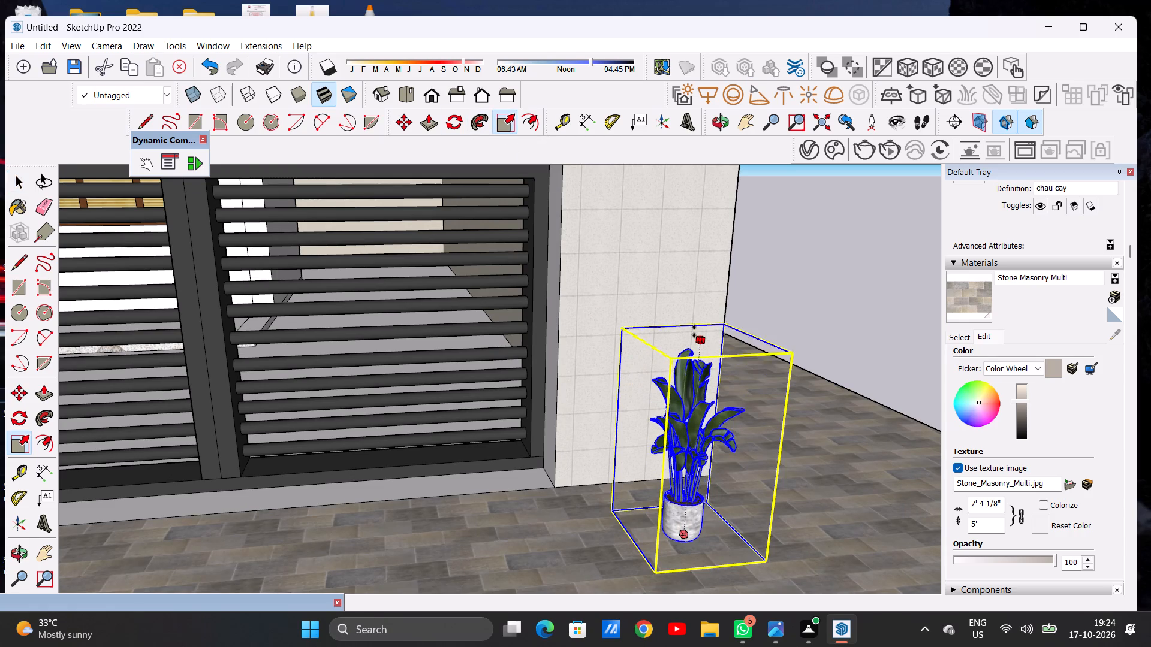
left_click(698, 291)
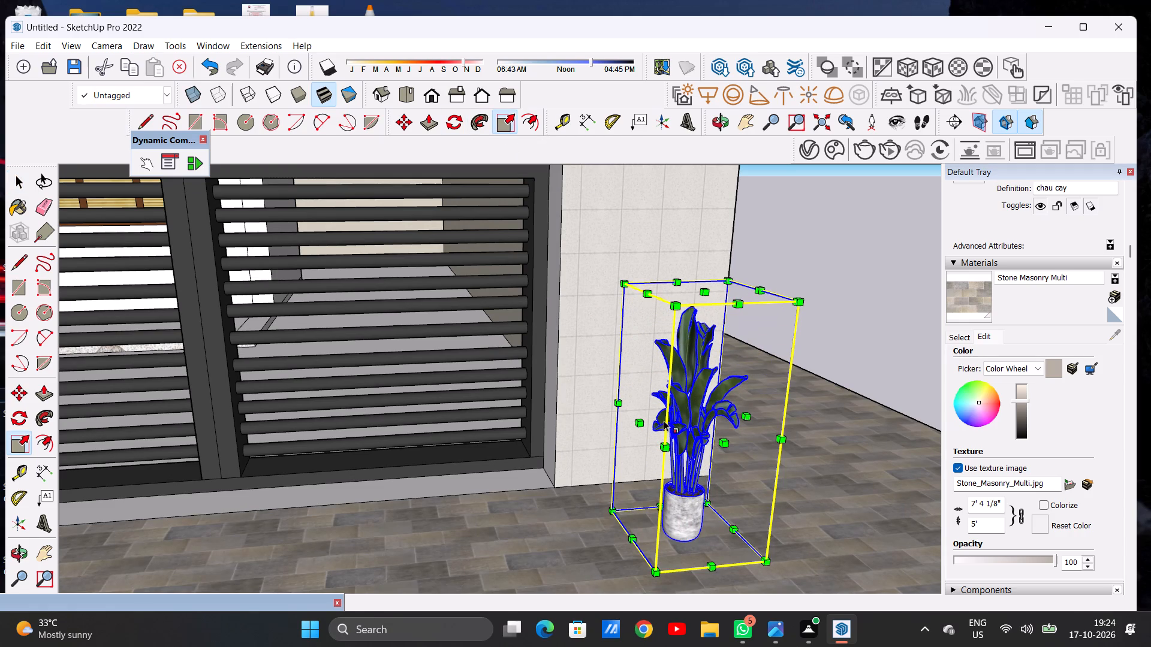
left_click(640, 427)
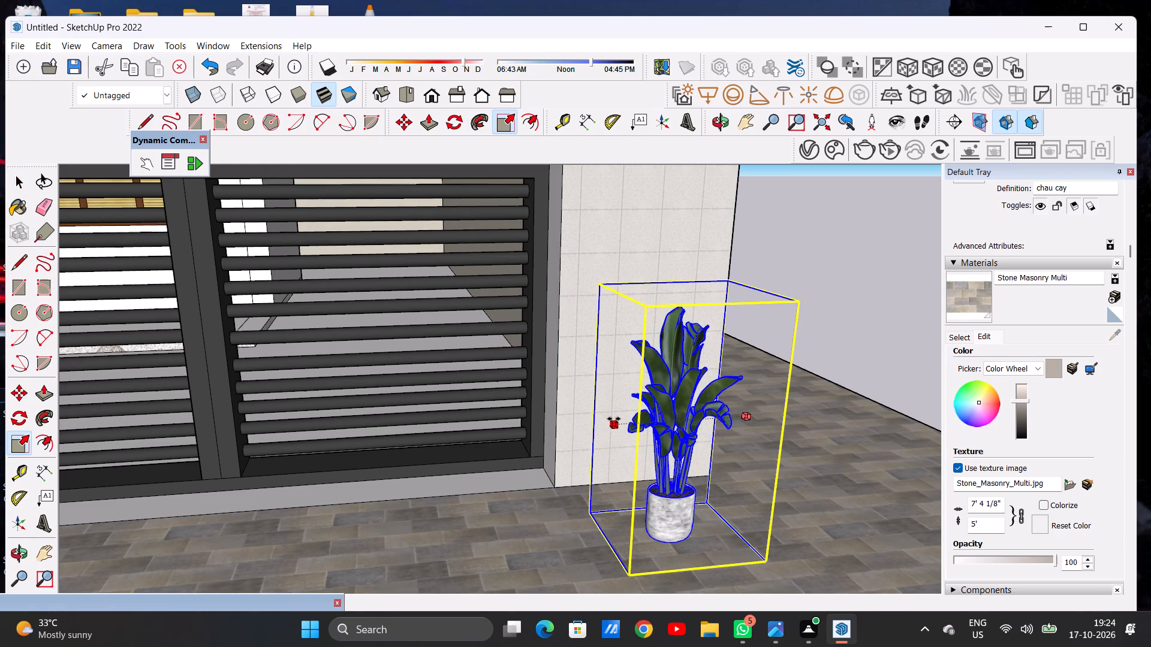
left_click(621, 419)
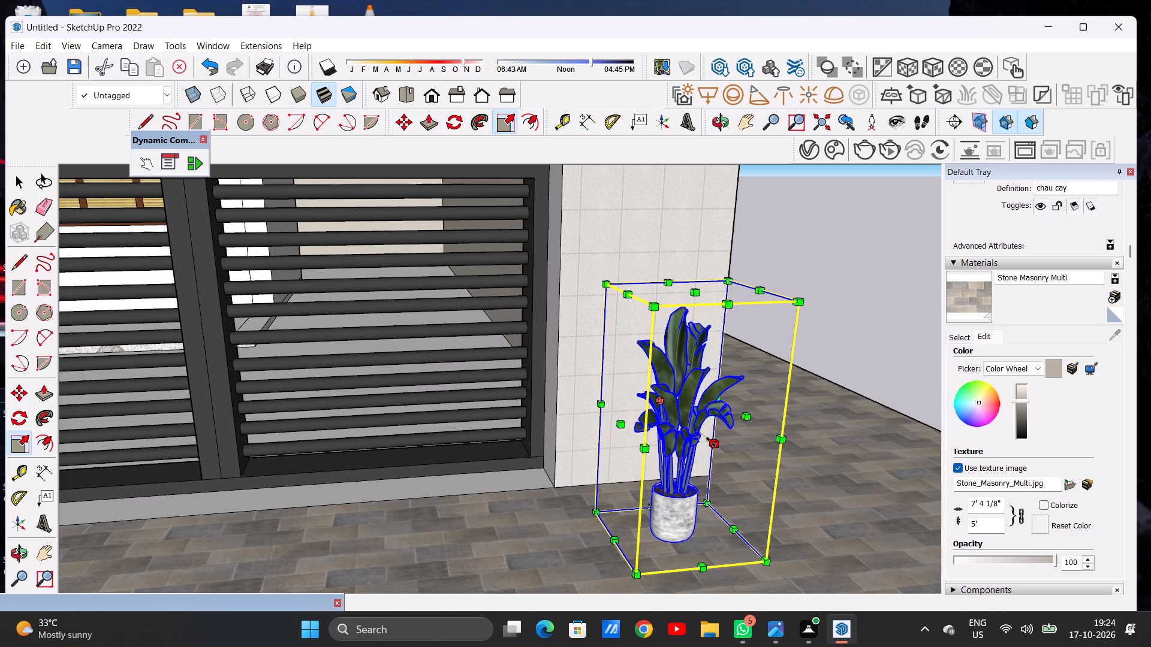
left_click(711, 442)
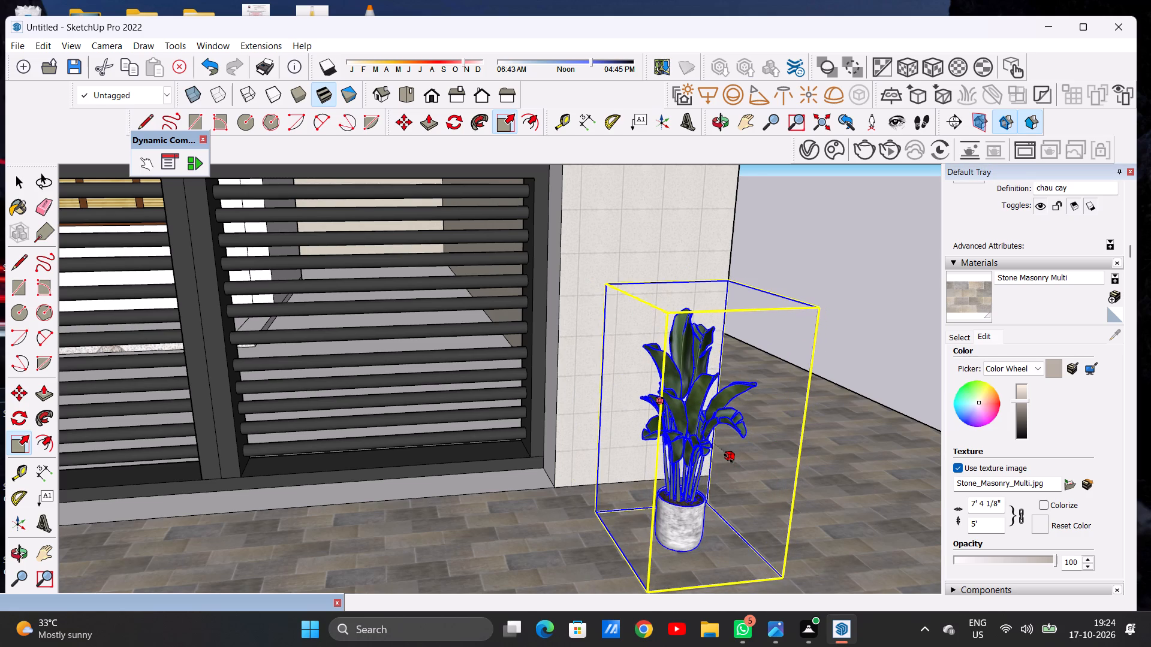
left_click(739, 472)
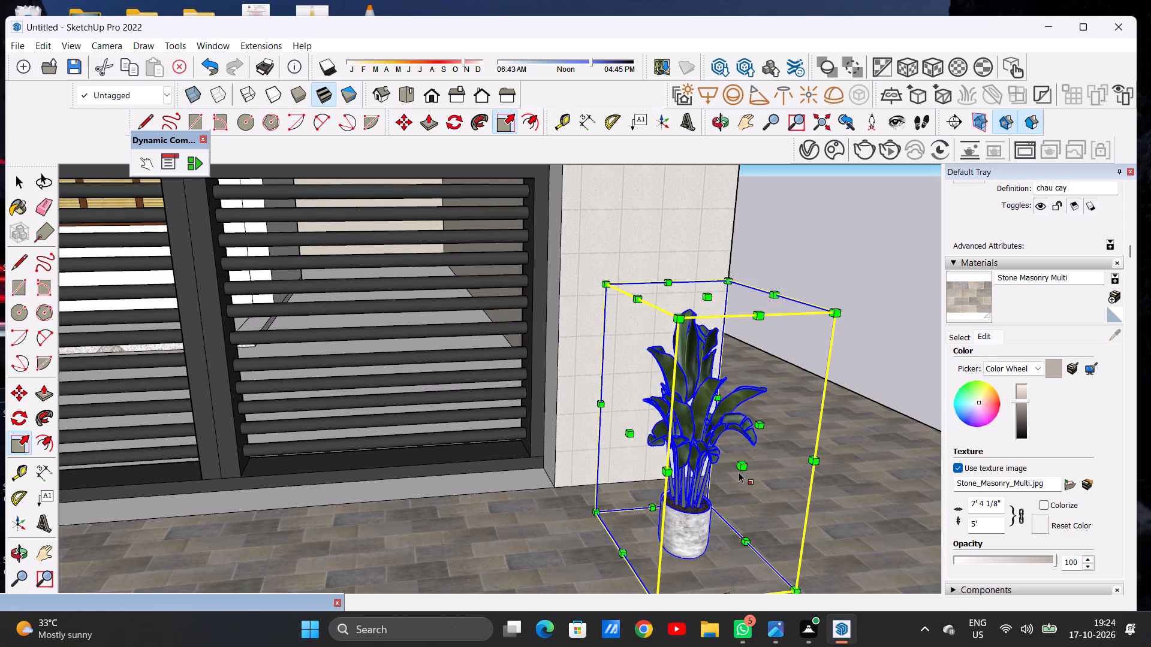
Move the potted plant closer to the front face of the gate-side corner column.
key("space")
left_click(823, 254)
scroll(683, 396, "down", 4)
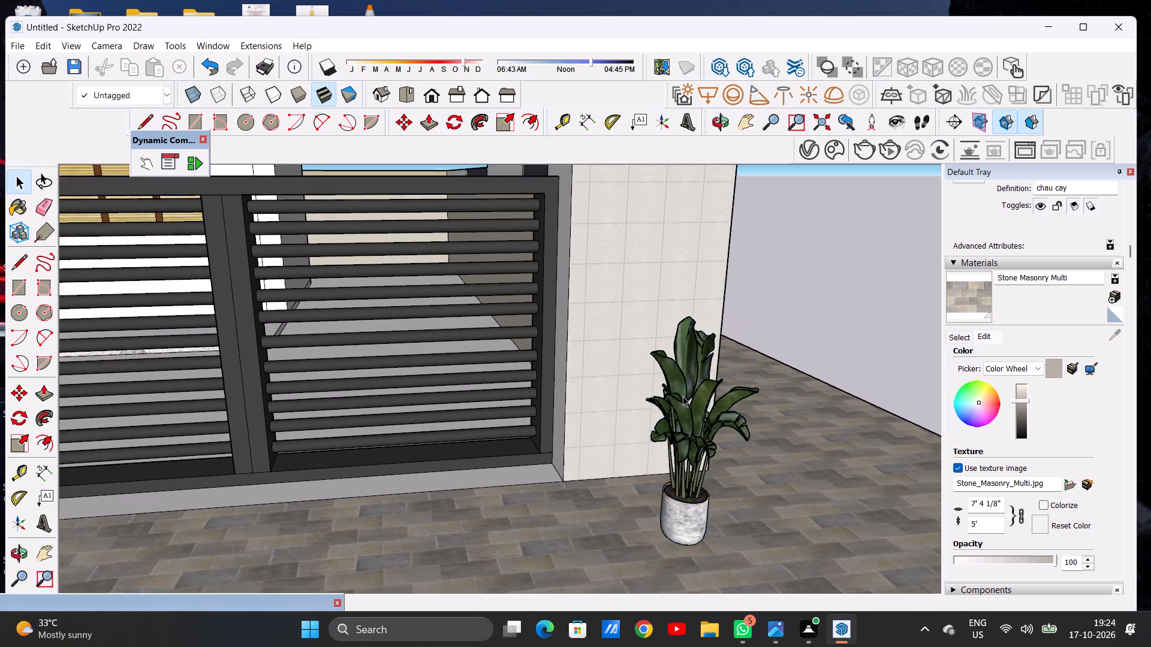
scroll(683, 396, "down", 2)
middle_click_drag(646, 416, 585, 455)
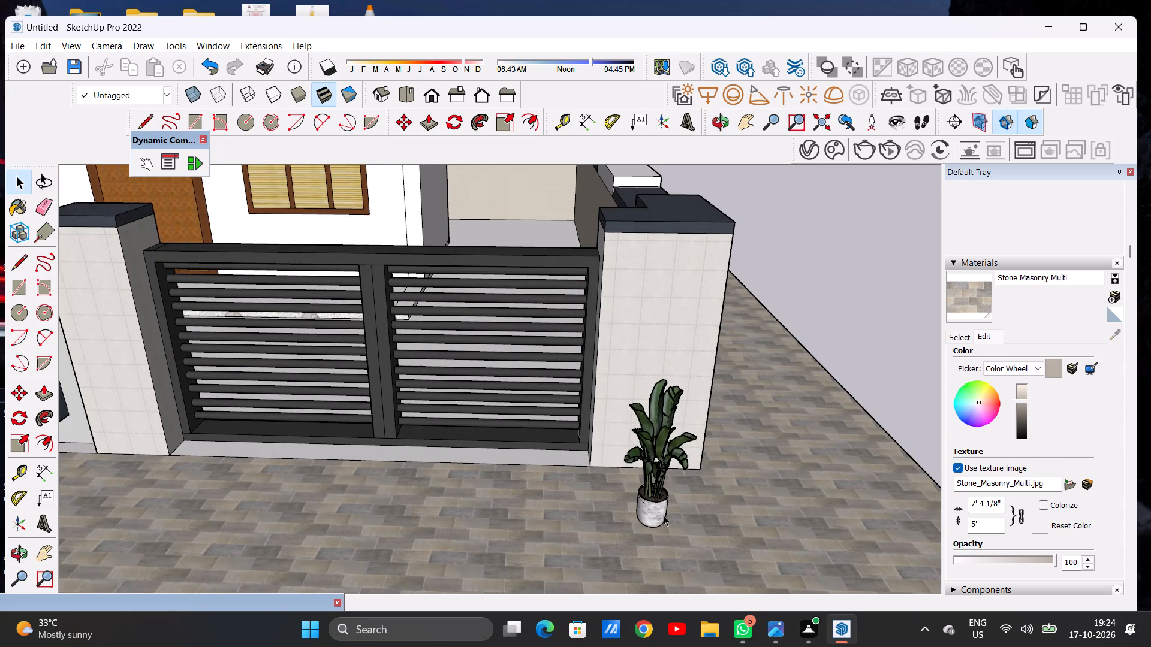
left_click(656, 503)
key("m")
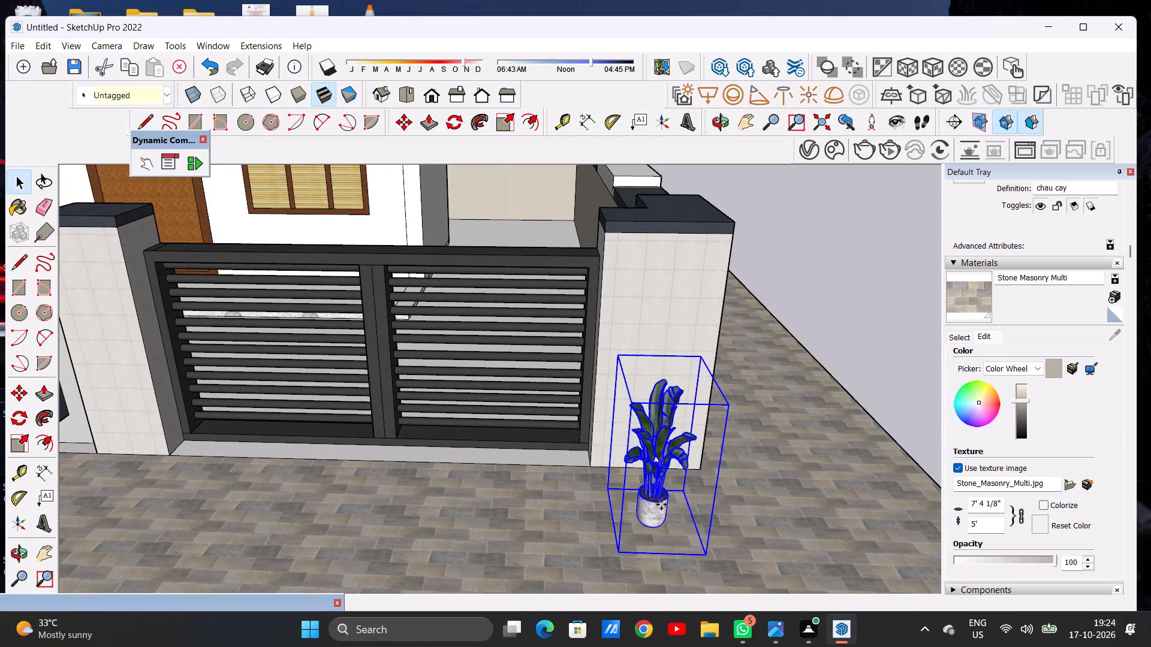
left_click(707, 553)
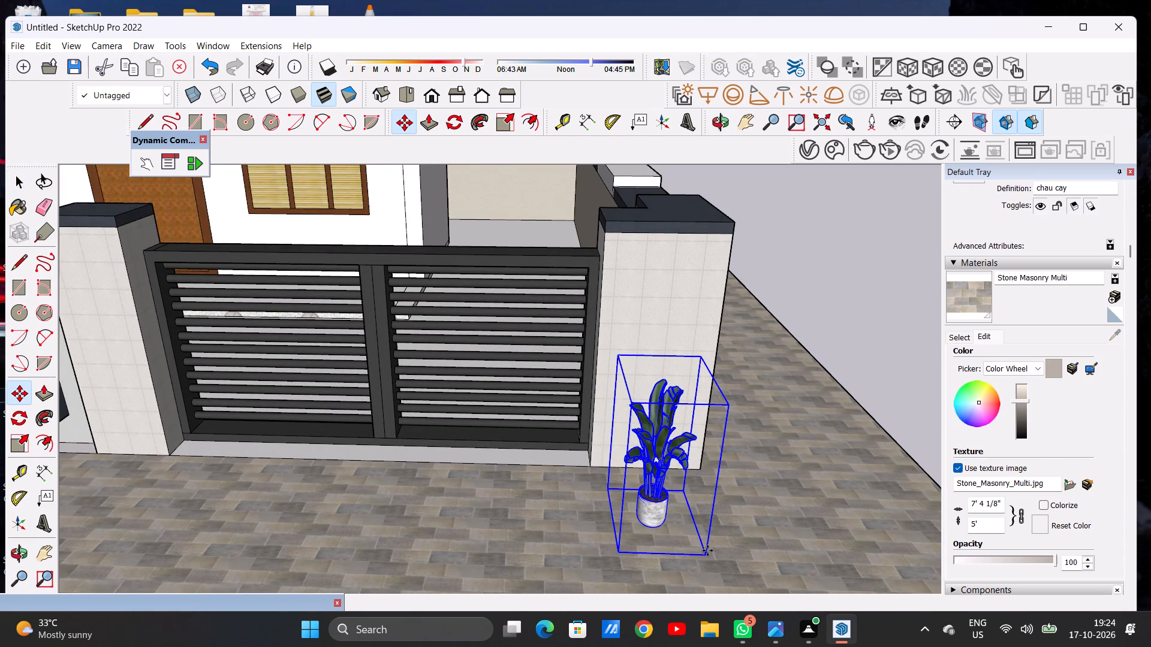
left_click(725, 534)
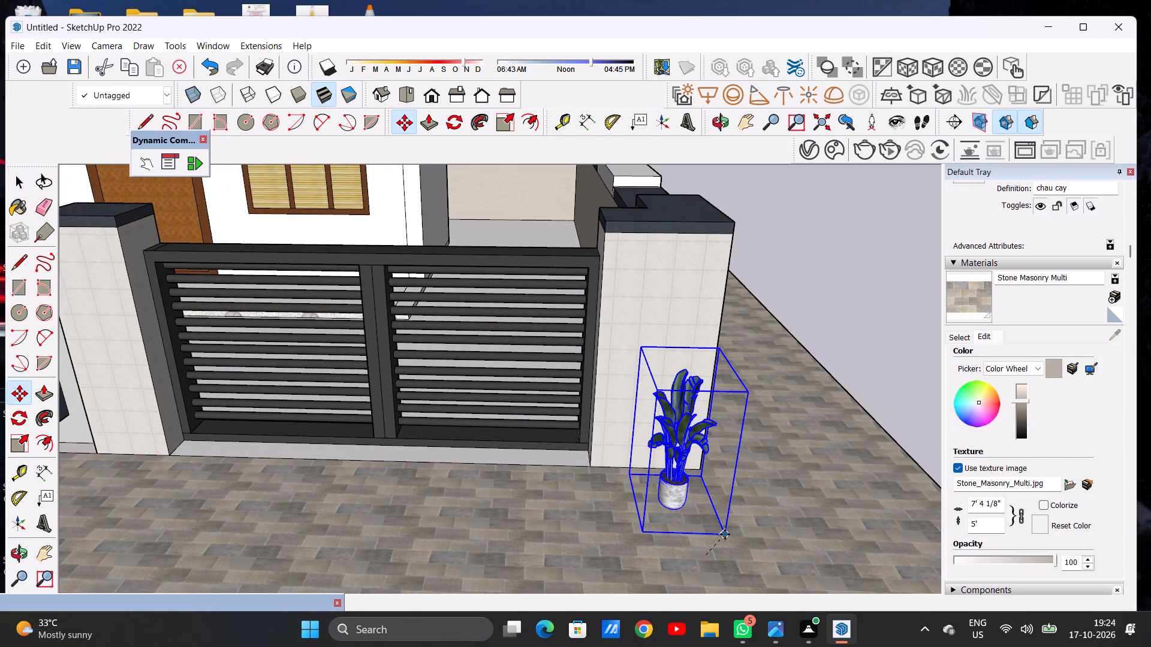
key("space")
Copy the potted plant around the corner onto the side paving, in front of the corner column's side face.
scroll(516, 452, "down", 11)
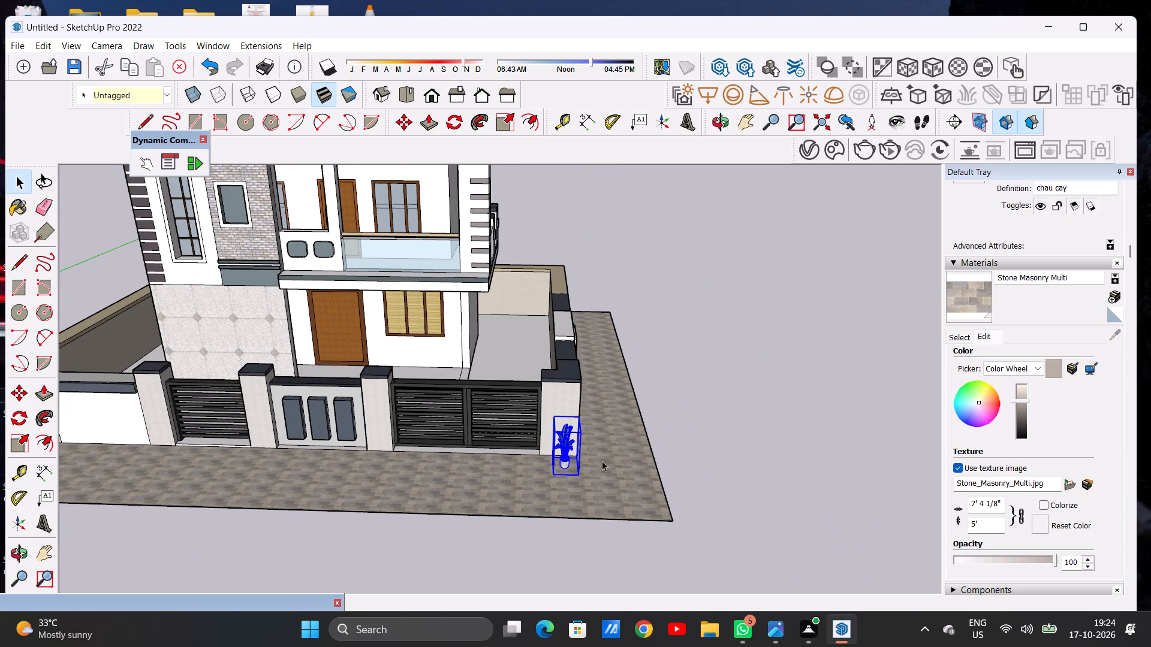
middle_click_drag(582, 462, 247, 415)
scroll(378, 430, "up", 2)
middle_click_drag(371, 420, 414, 420)
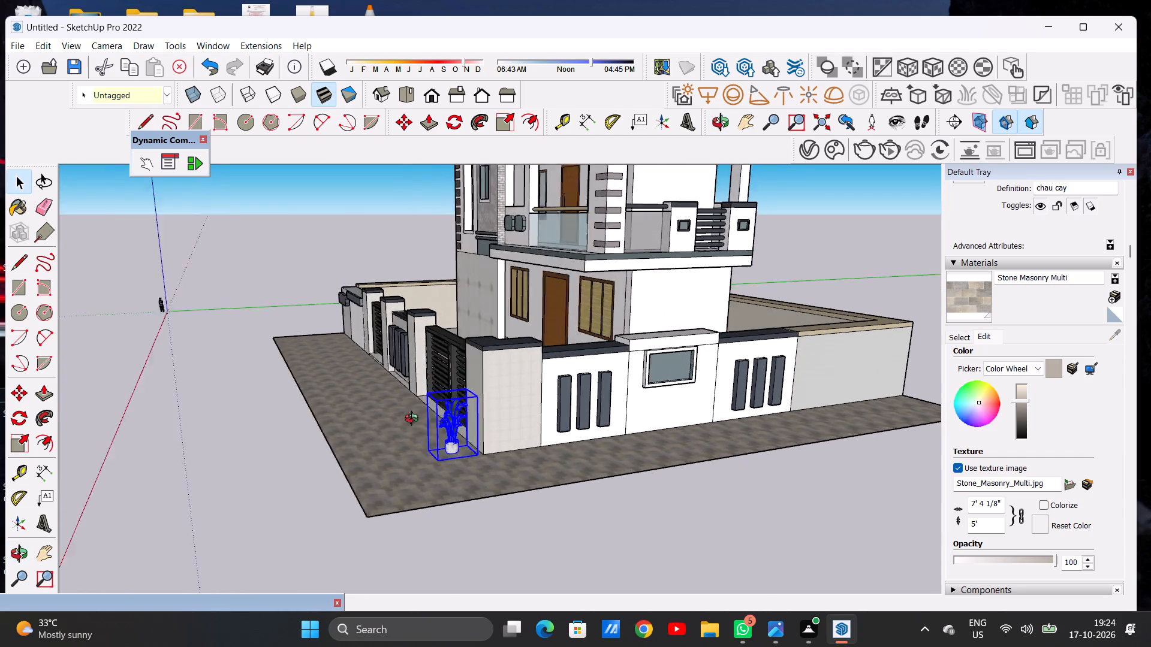
middle_click_drag(414, 420, 275, 435)
scroll(320, 453, "up", 6)
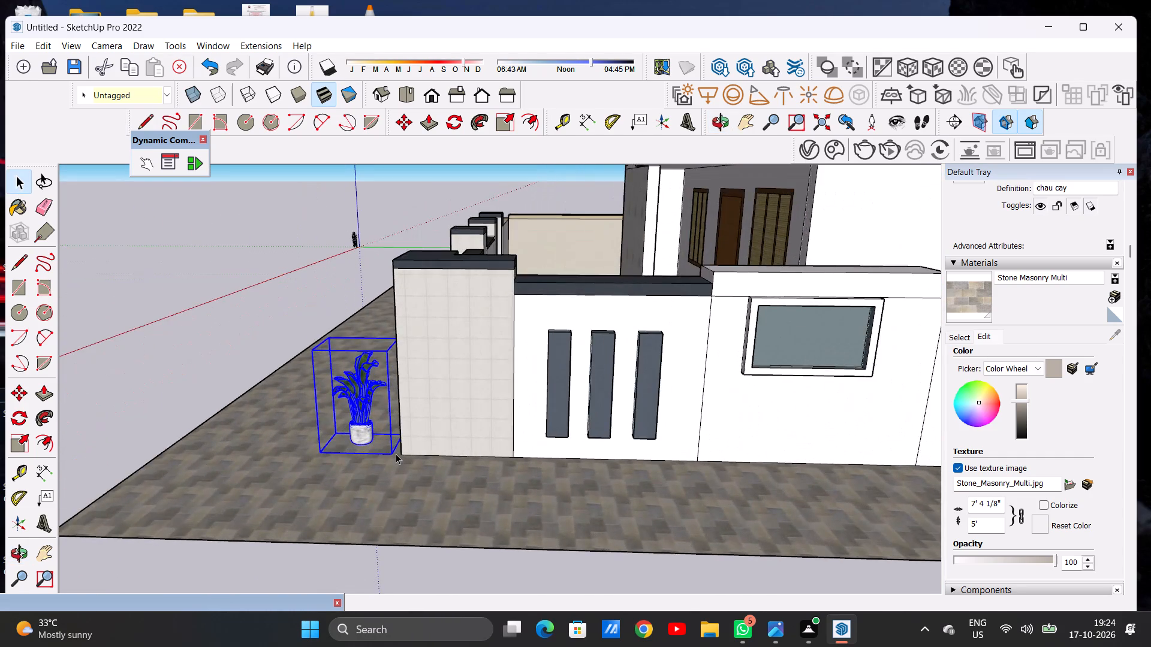
scroll(396, 453, "up", 3)
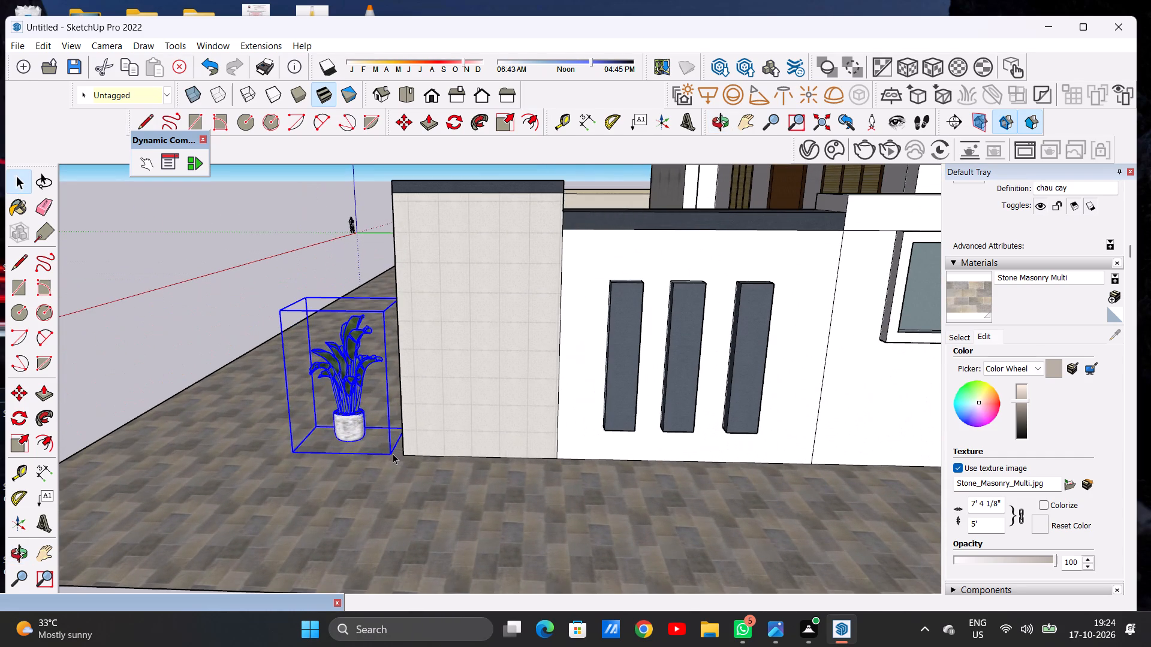
key("m")
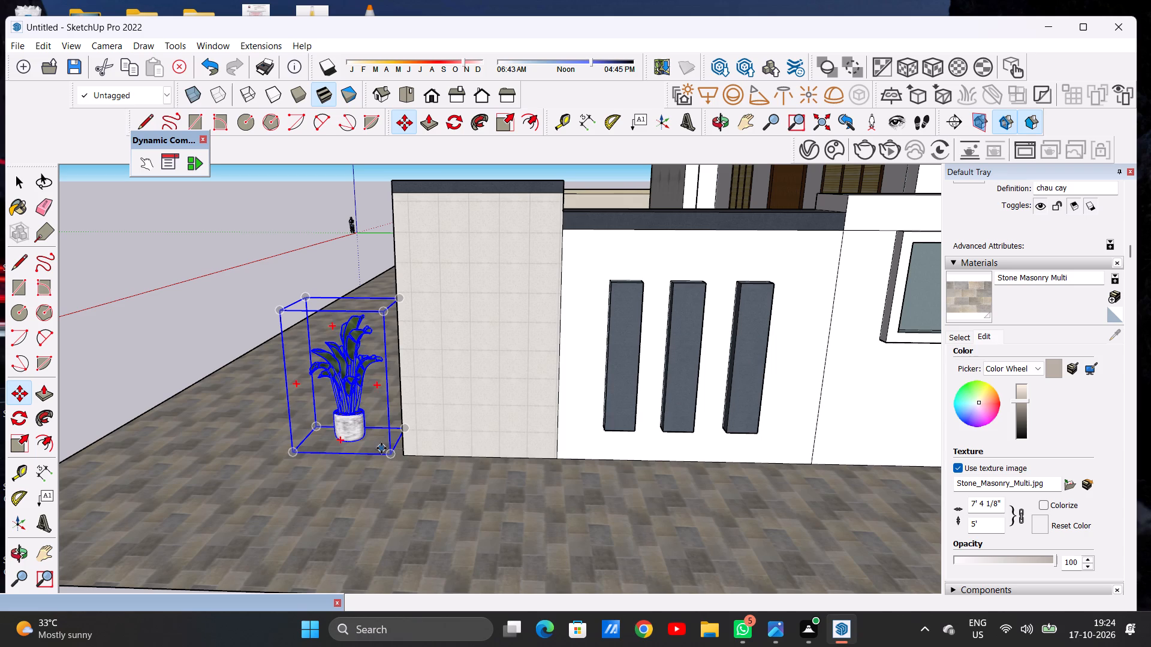
left_click(390, 455)
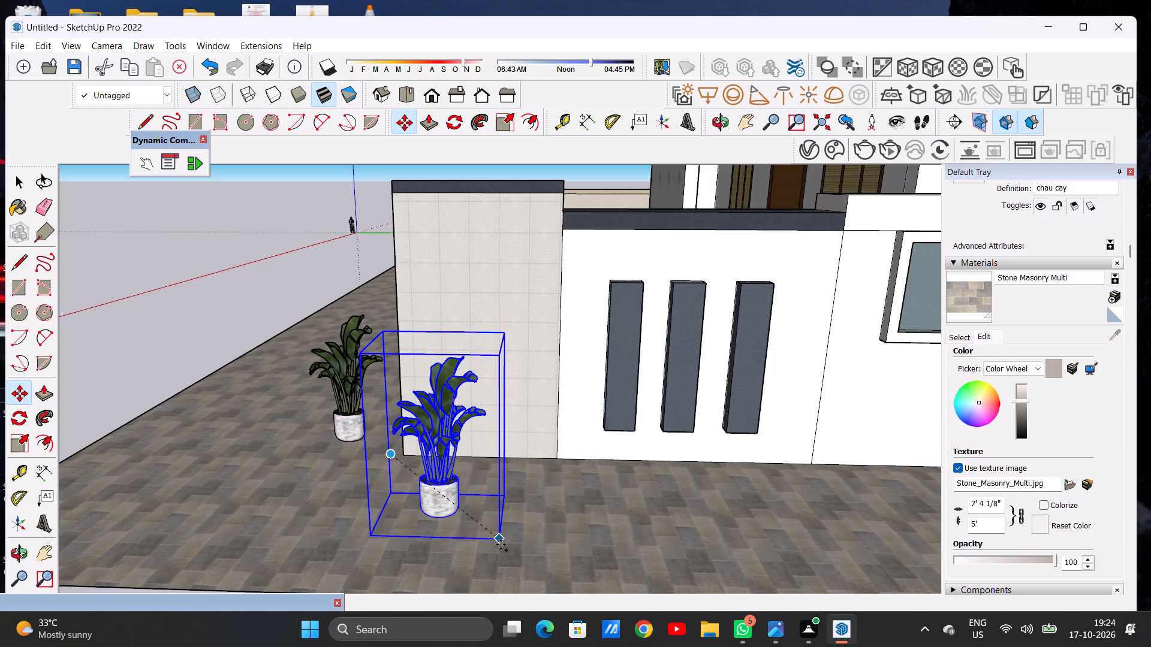
left_click(501, 545)
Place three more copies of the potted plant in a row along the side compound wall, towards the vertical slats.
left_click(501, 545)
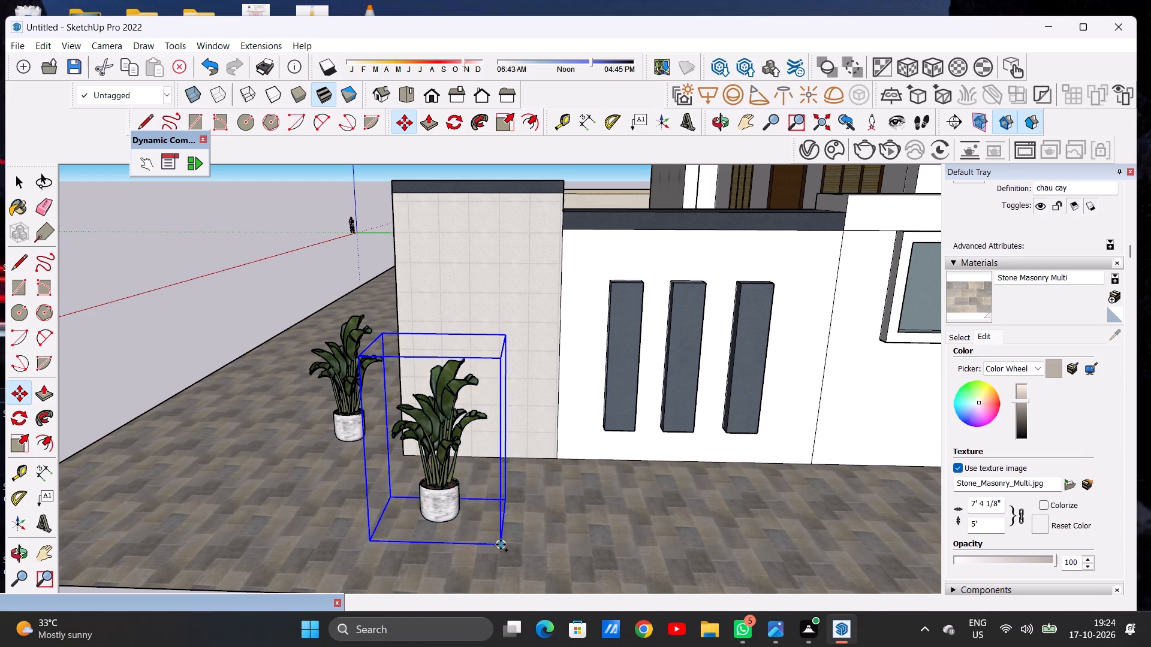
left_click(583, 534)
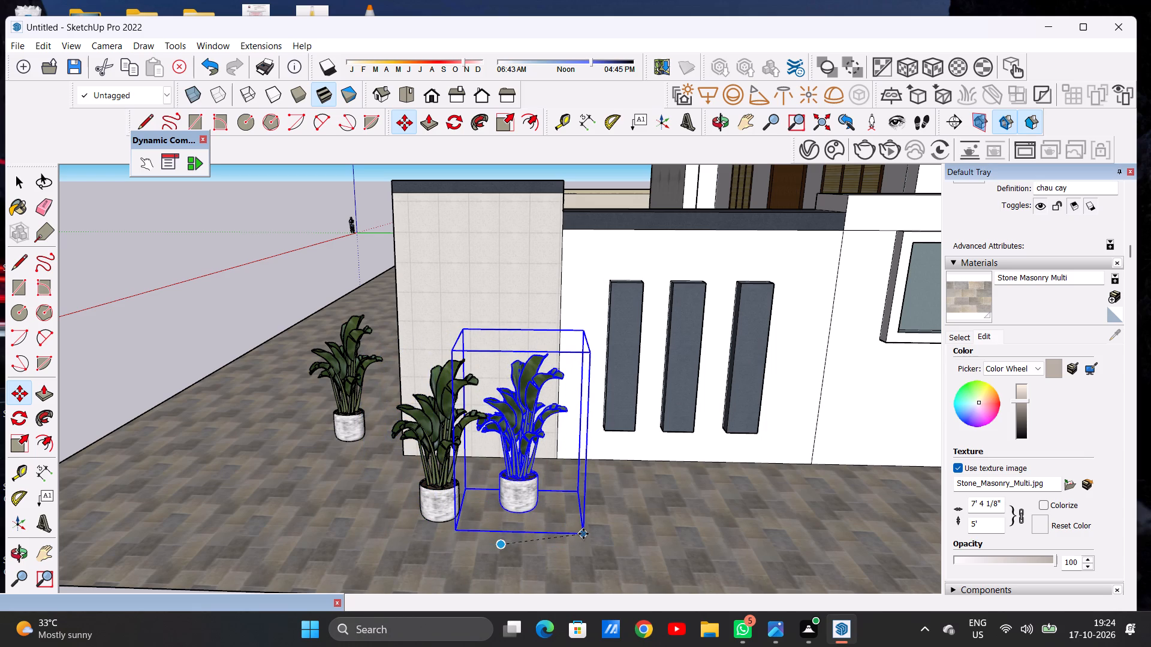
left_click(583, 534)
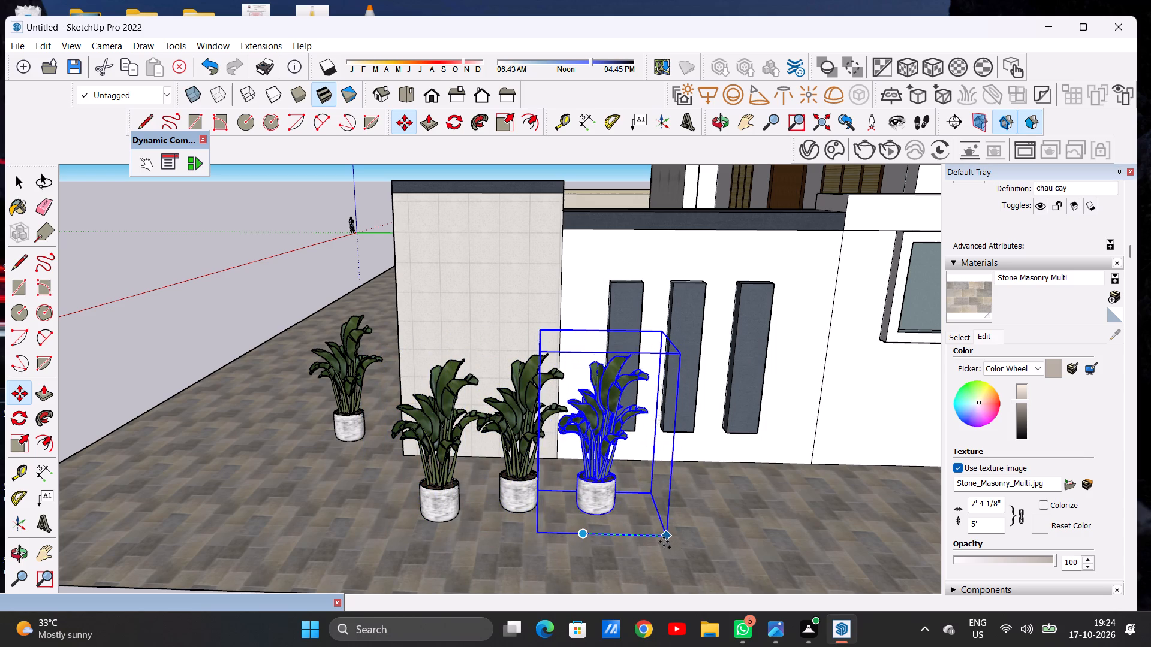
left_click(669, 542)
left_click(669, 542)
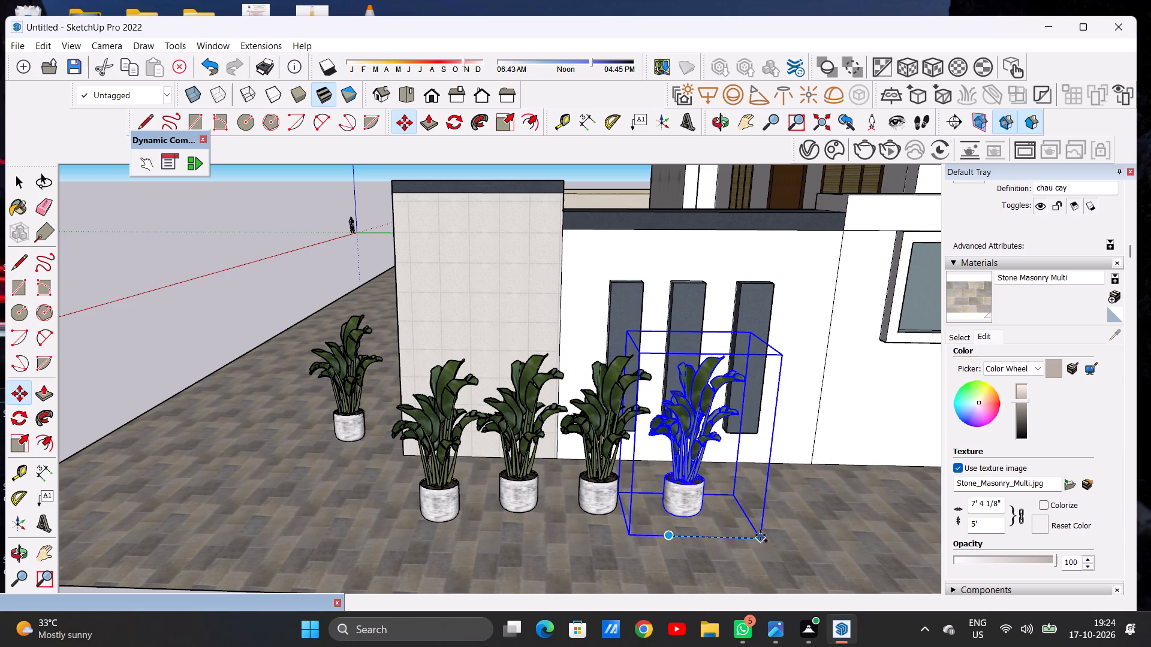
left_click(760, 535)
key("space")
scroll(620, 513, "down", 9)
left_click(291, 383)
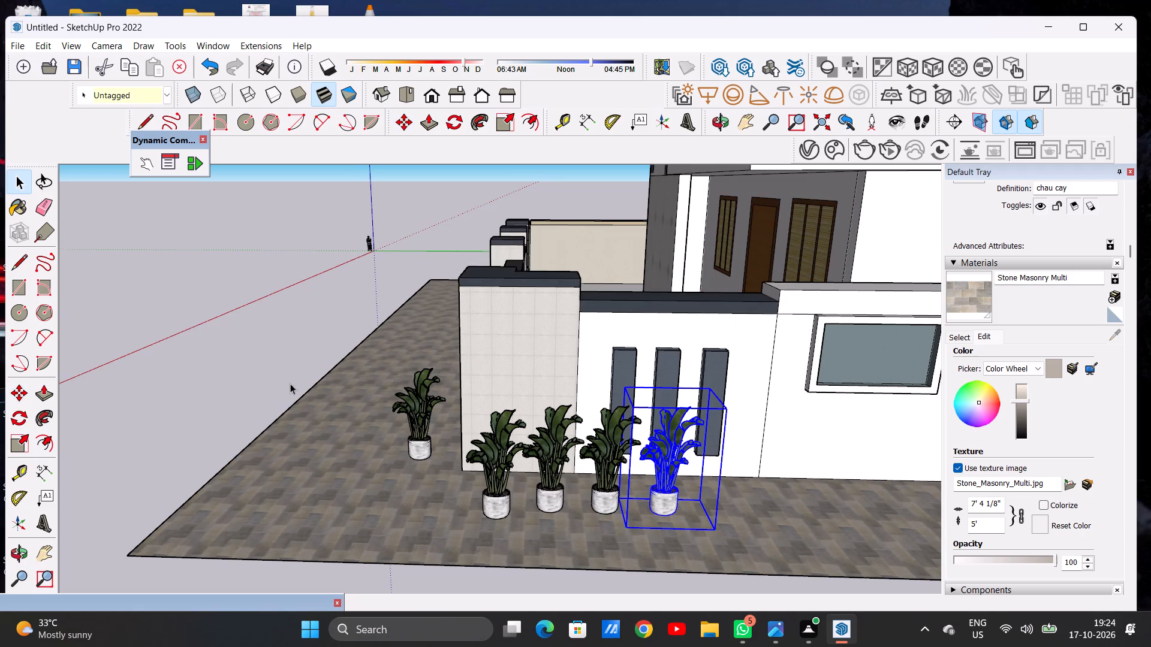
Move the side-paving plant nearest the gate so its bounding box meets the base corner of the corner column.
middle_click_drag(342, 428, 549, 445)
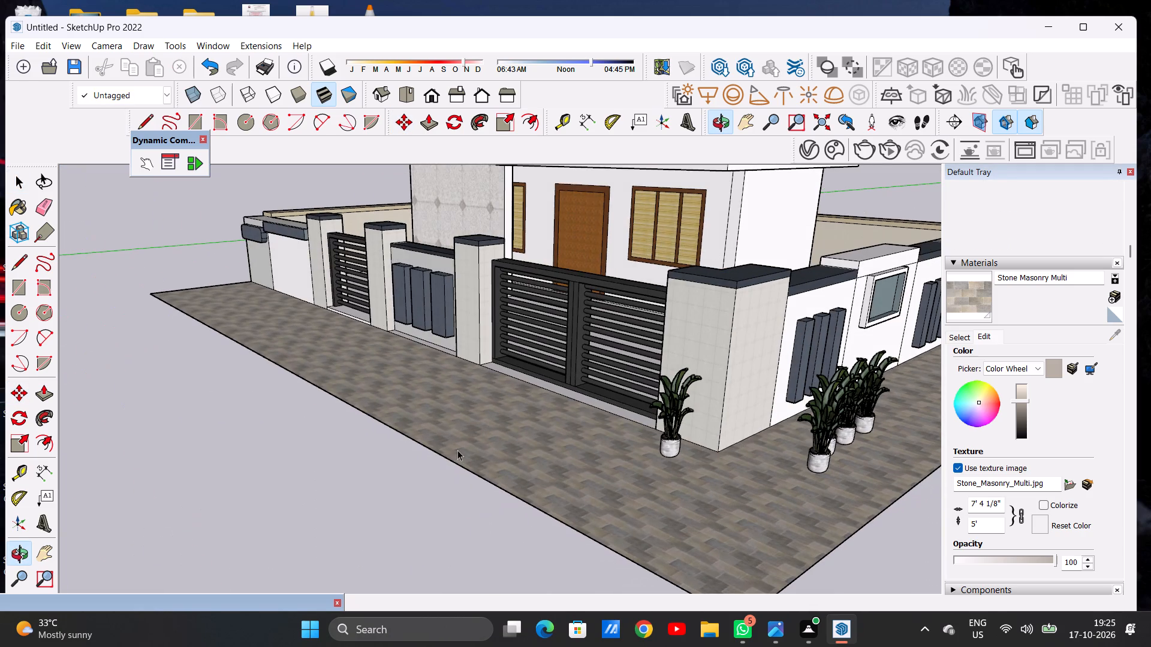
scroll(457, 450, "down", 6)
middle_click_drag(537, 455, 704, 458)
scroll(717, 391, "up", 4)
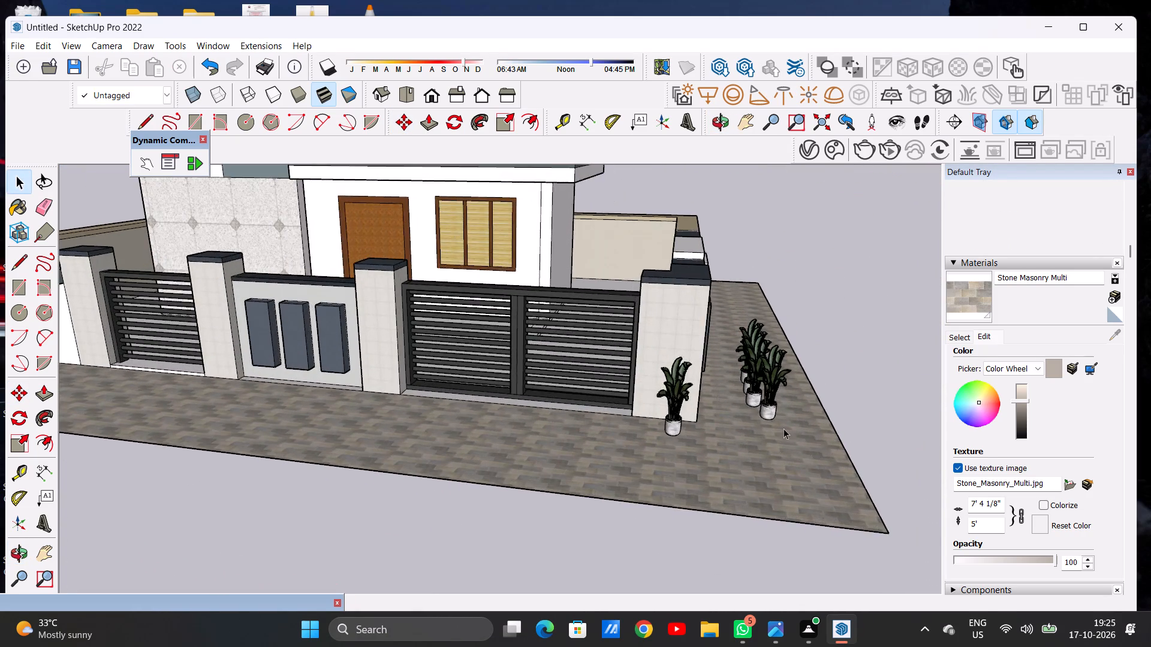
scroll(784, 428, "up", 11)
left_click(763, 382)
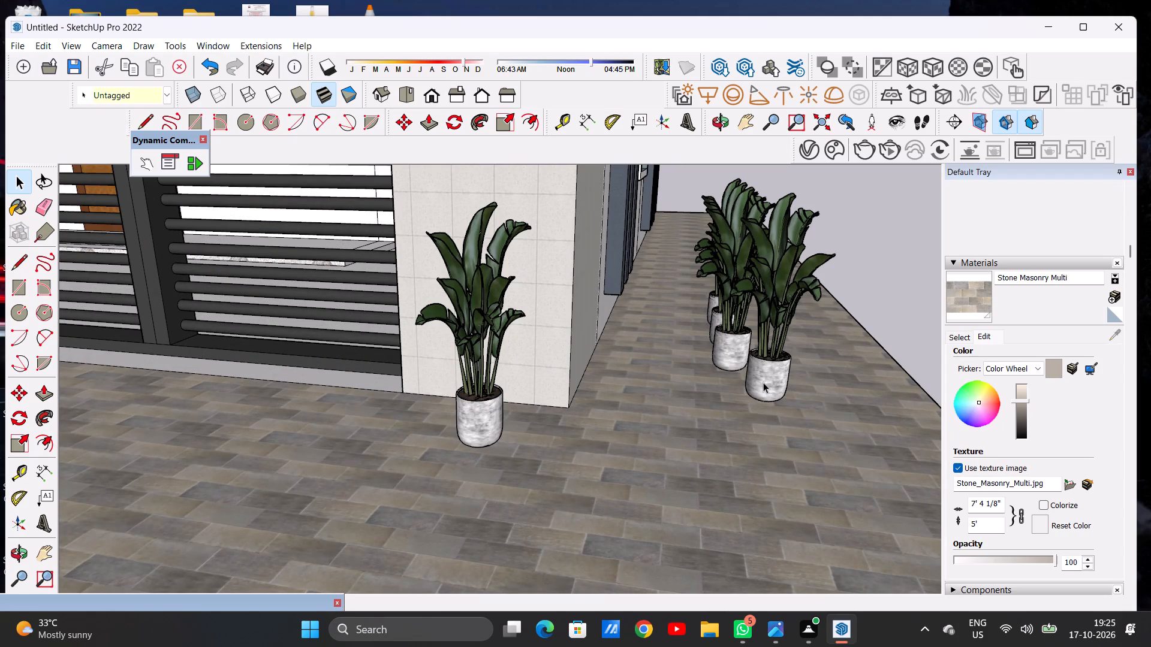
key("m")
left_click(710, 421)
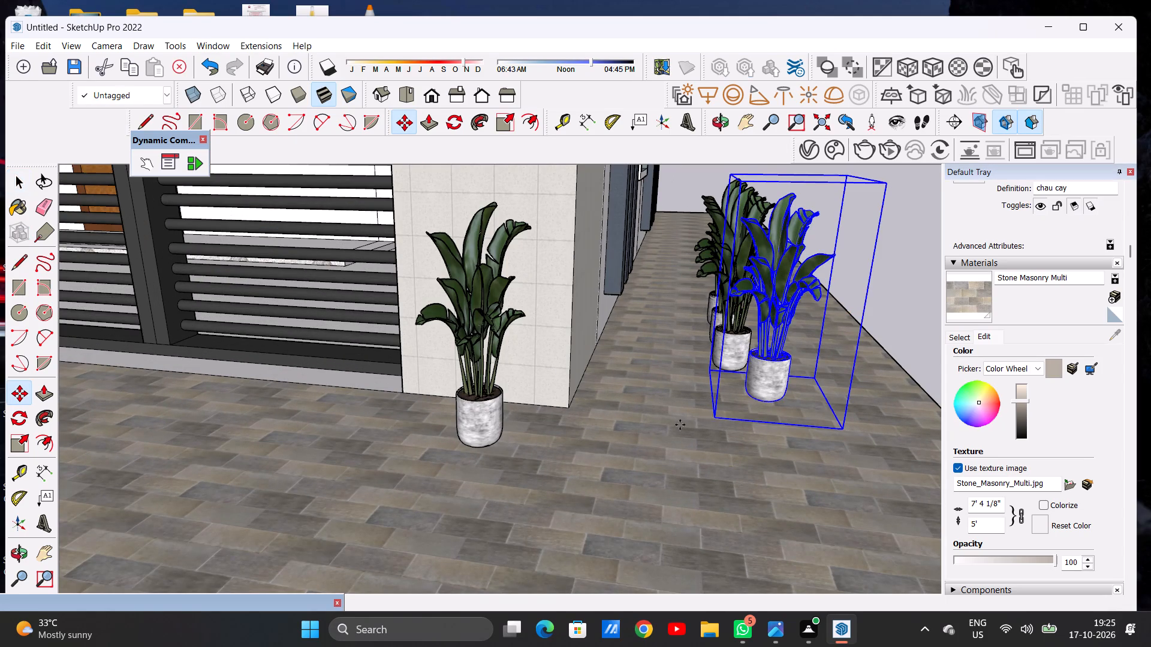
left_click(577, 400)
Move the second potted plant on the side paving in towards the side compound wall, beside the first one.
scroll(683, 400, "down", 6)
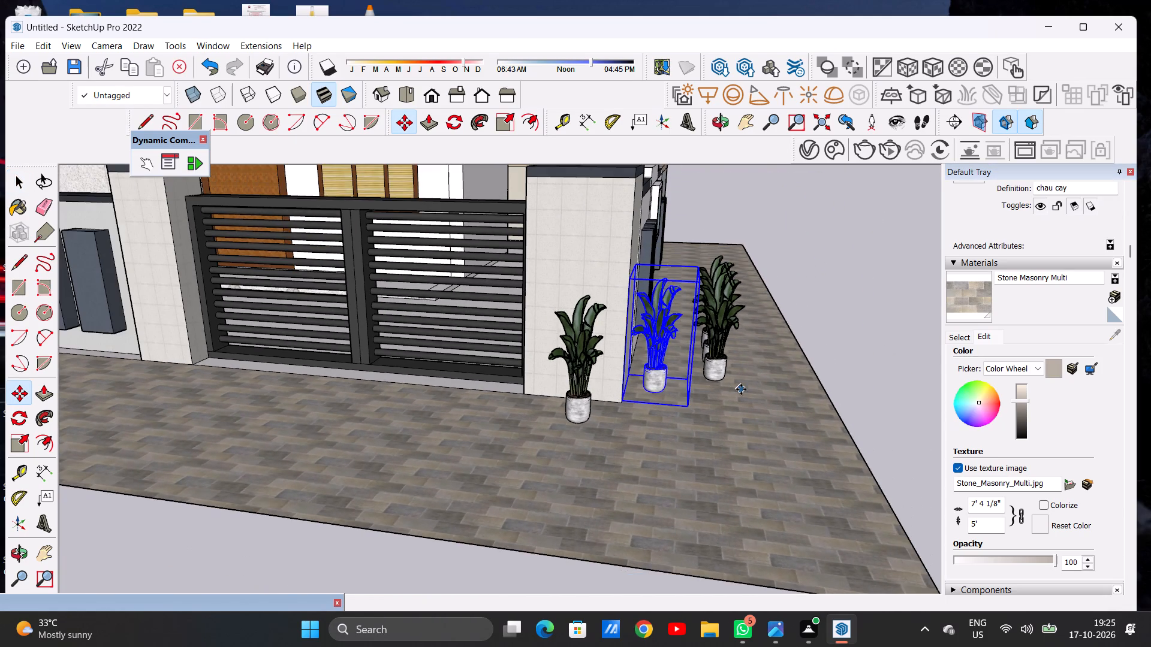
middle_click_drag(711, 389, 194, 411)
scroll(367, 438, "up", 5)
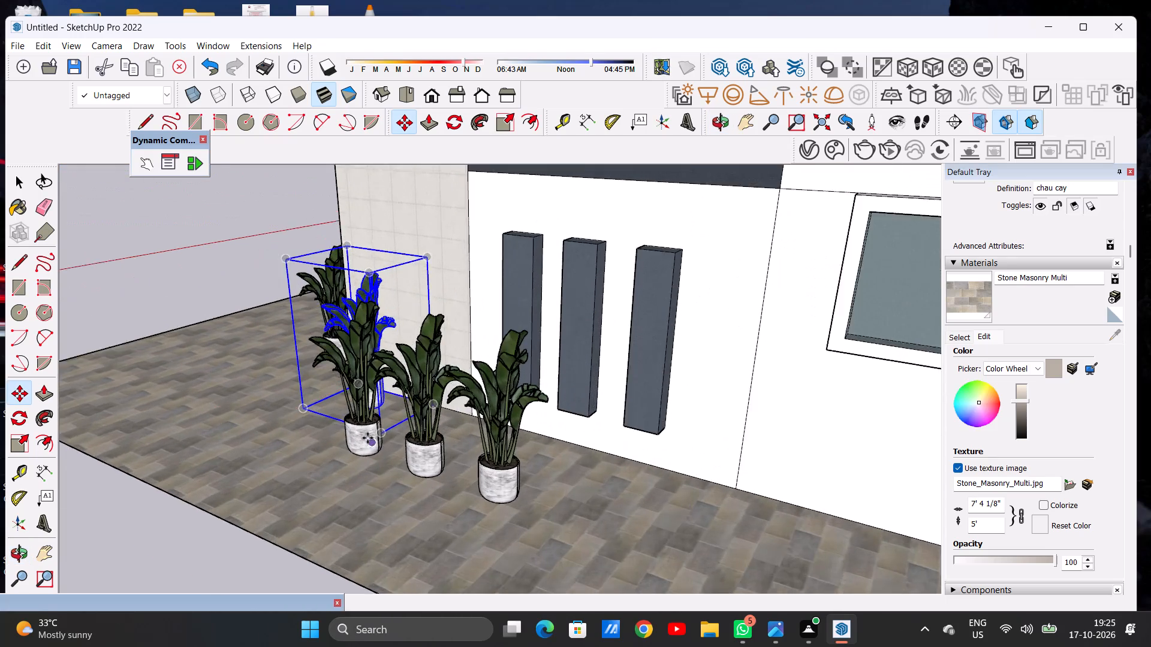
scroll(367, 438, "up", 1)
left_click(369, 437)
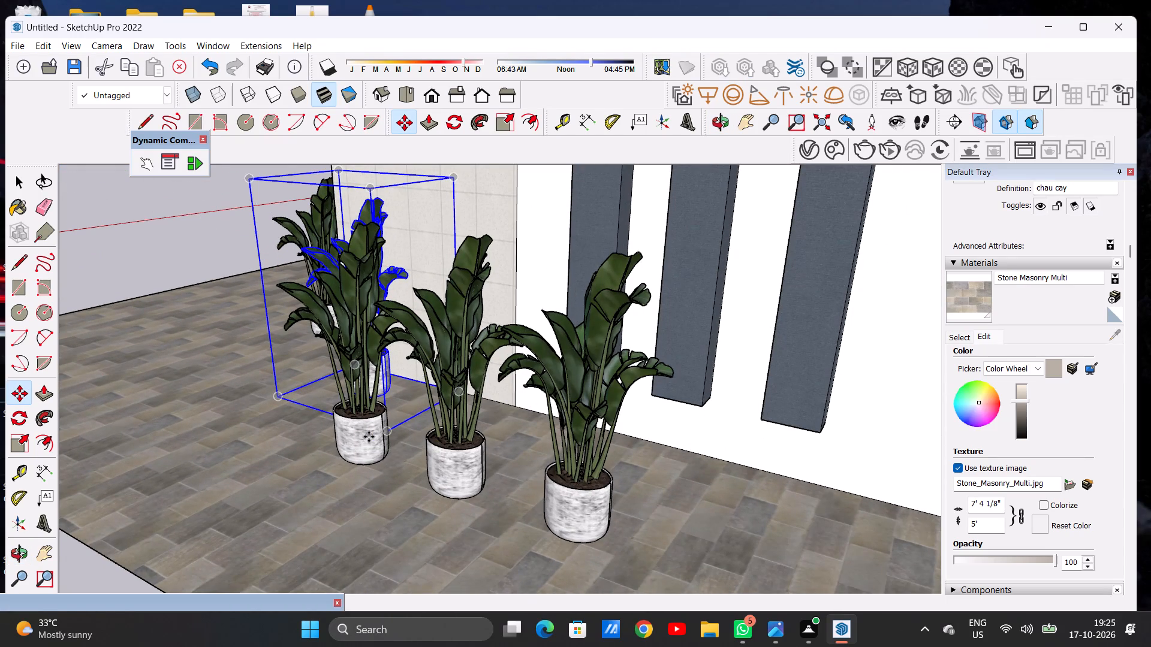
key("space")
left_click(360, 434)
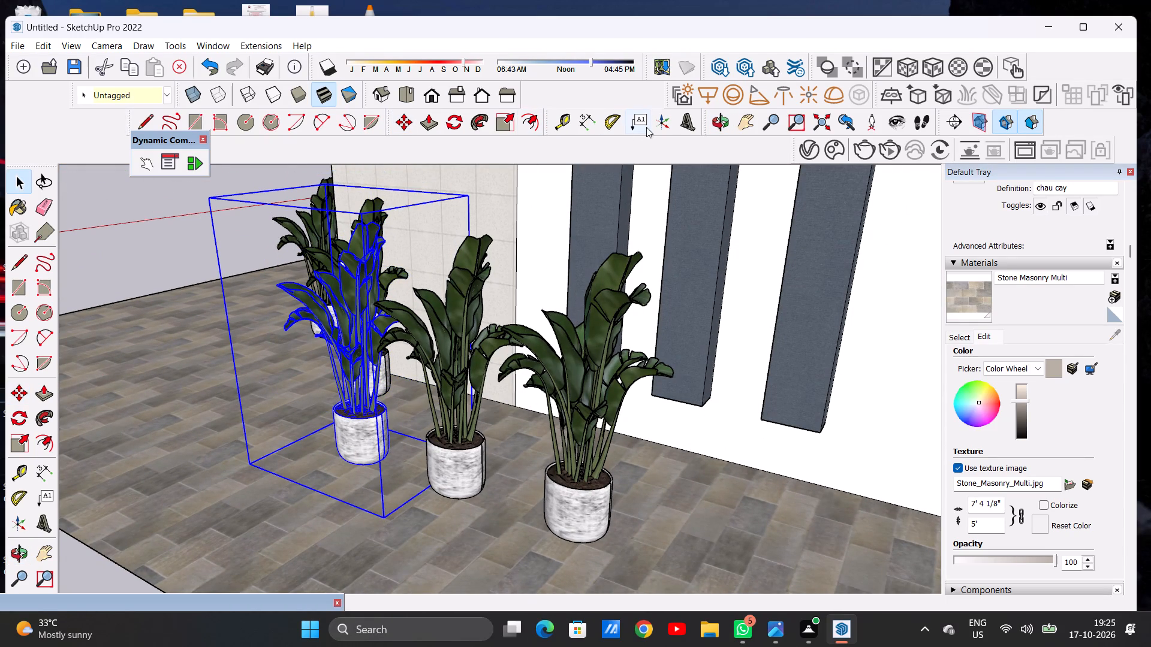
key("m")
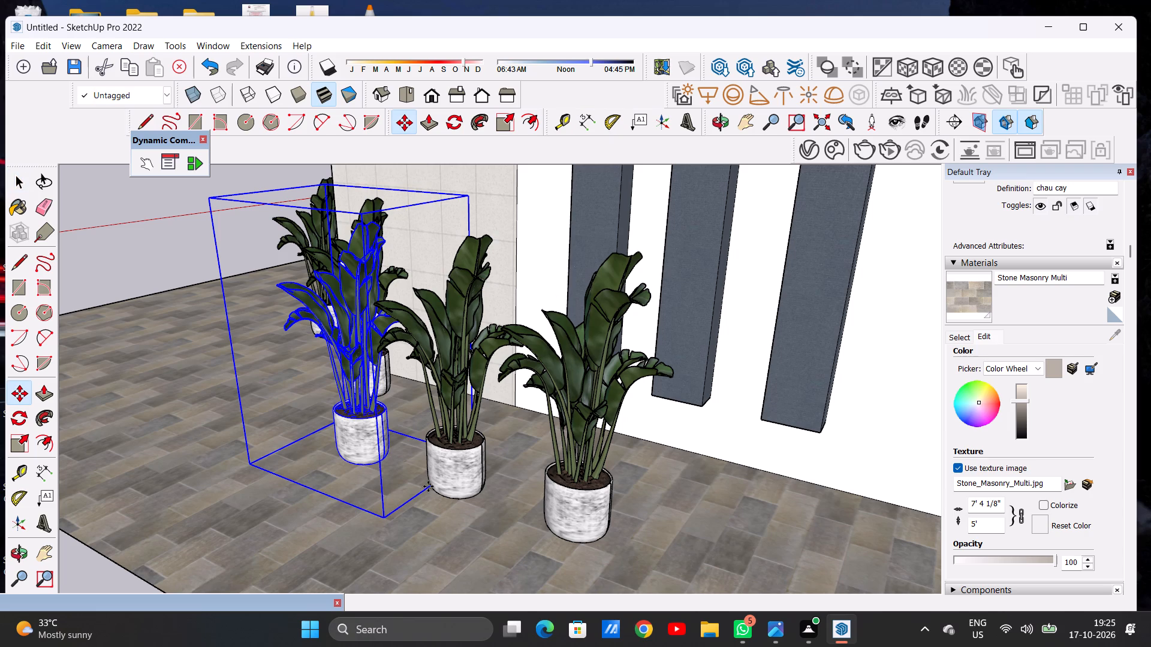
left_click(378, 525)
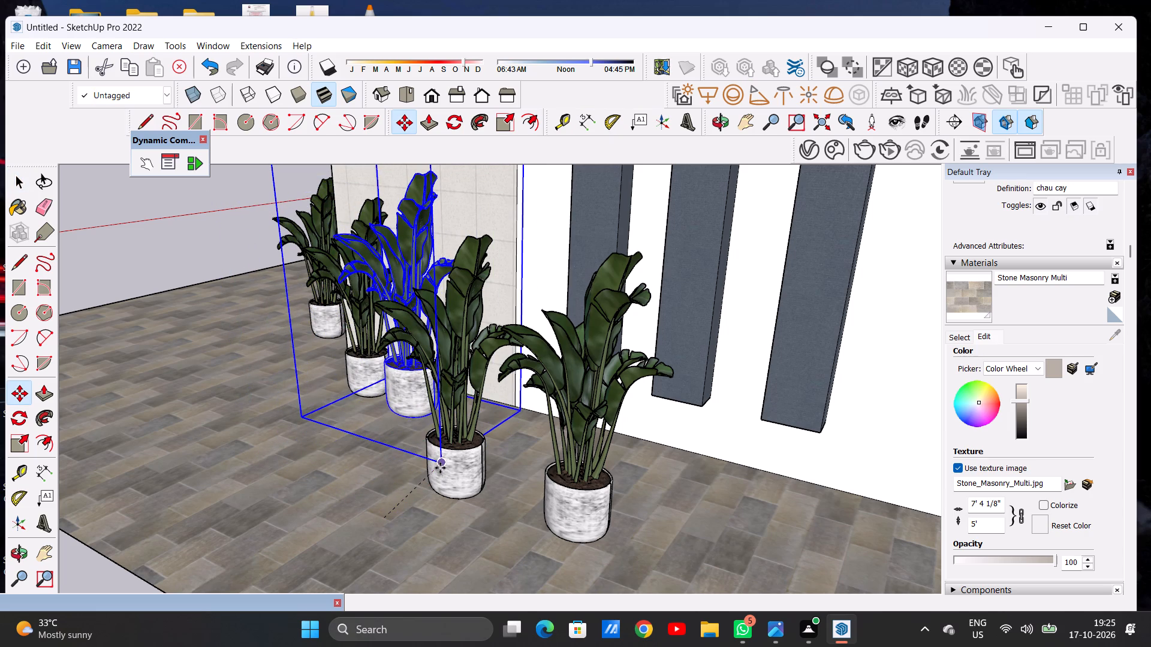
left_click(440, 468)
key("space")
Examine the arrangement of the potted plants around the corner column from the side and from the gate corner.
scroll(468, 481, "down", 6)
scroll(468, 481, "up", 1)
scroll(472, 474, "down", 4)
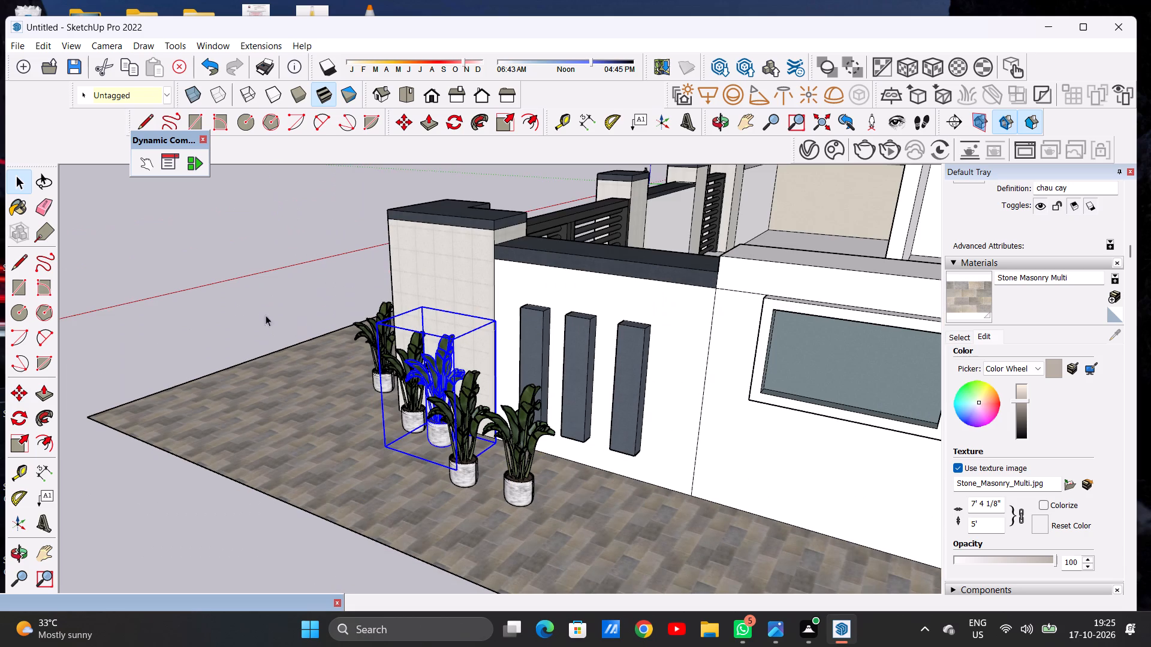
left_click(232, 316)
middle_click_drag(342, 420, 493, 391)
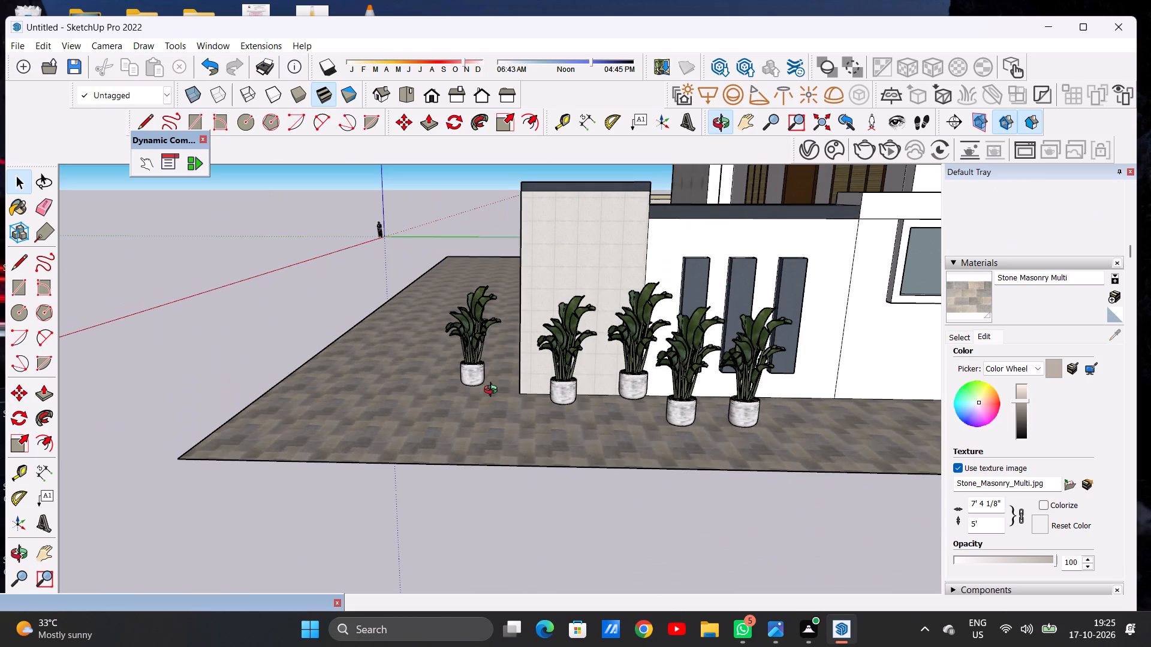
middle_click_drag(493, 391, 405, 395)
scroll(546, 404, "up", 2)
middle_click_drag(419, 388, 456, 388)
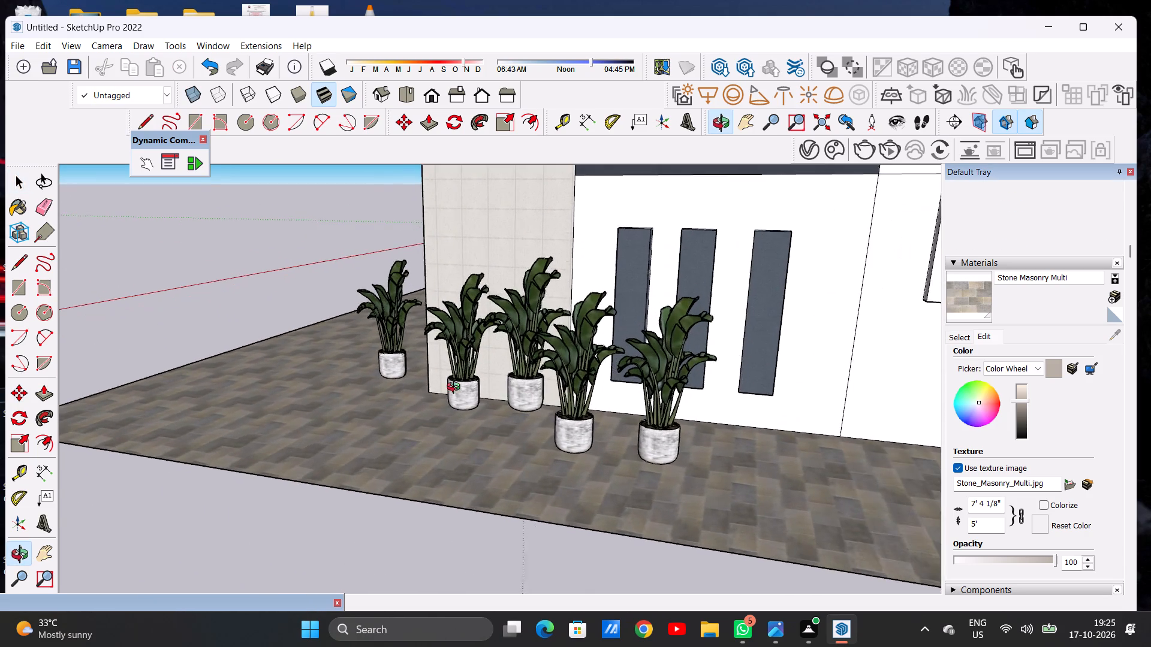
middle_click_drag(456, 388, 749, 400)
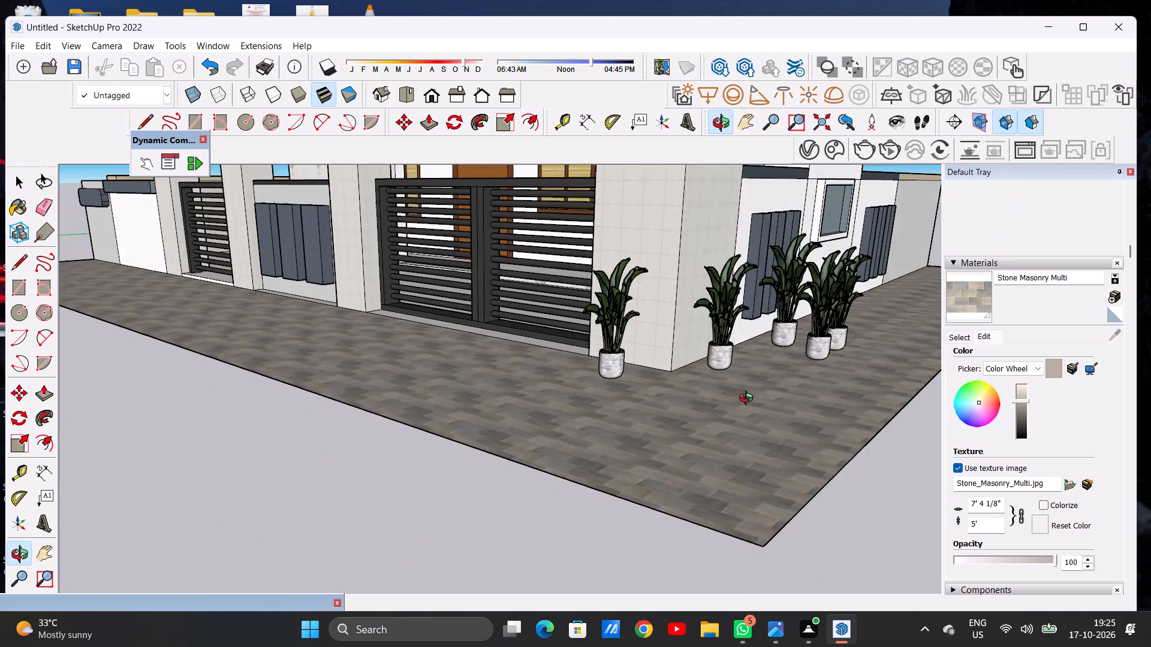
middle_click_drag(749, 400, 750, 404)
scroll(561, 443, "down", 5)
scroll(760, 318, "up", 8)
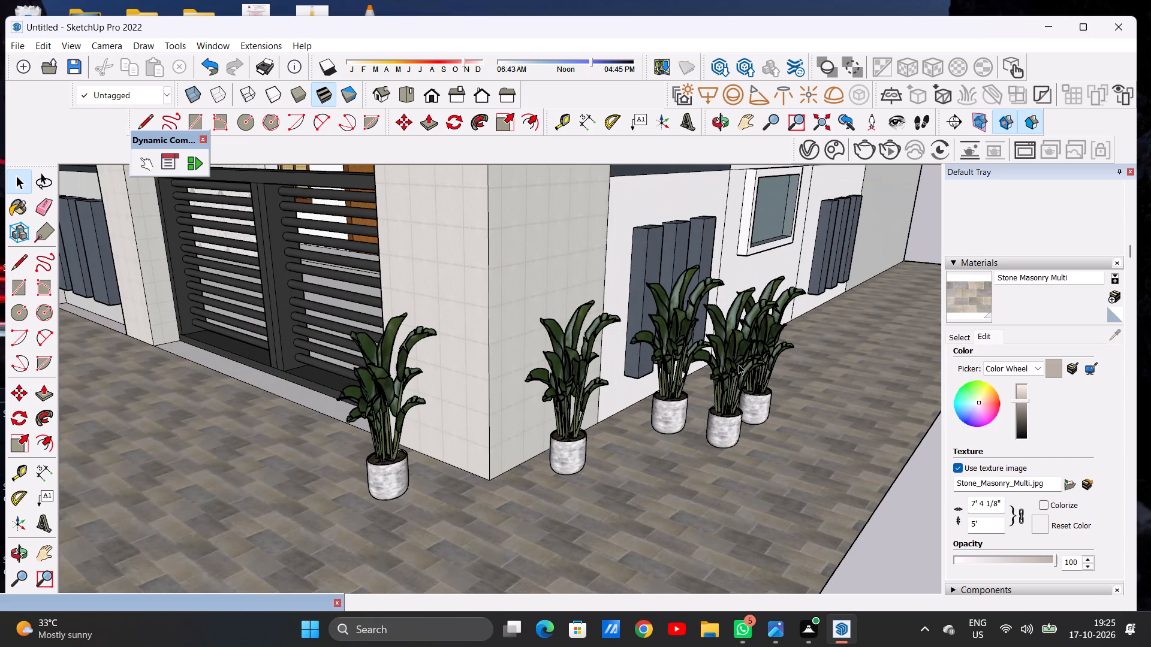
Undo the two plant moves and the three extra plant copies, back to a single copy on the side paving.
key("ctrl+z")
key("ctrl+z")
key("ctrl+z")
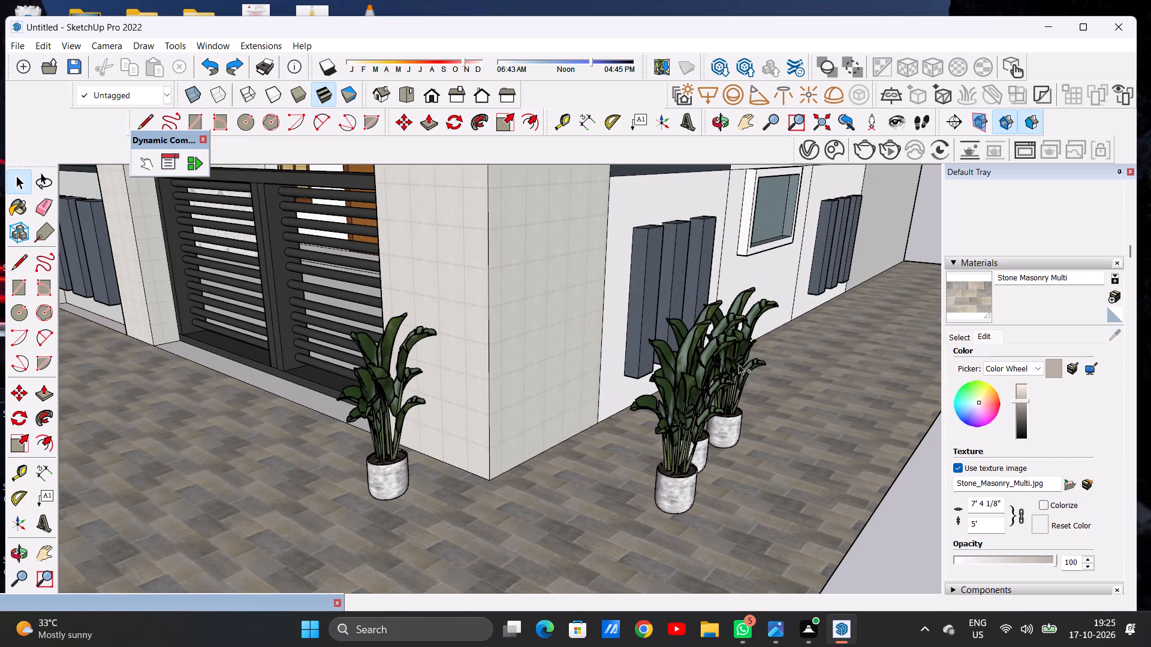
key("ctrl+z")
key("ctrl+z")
Move the copied potted plant against the side face of the corner column, with its bounding box at the column's base corner.
left_click(677, 446)
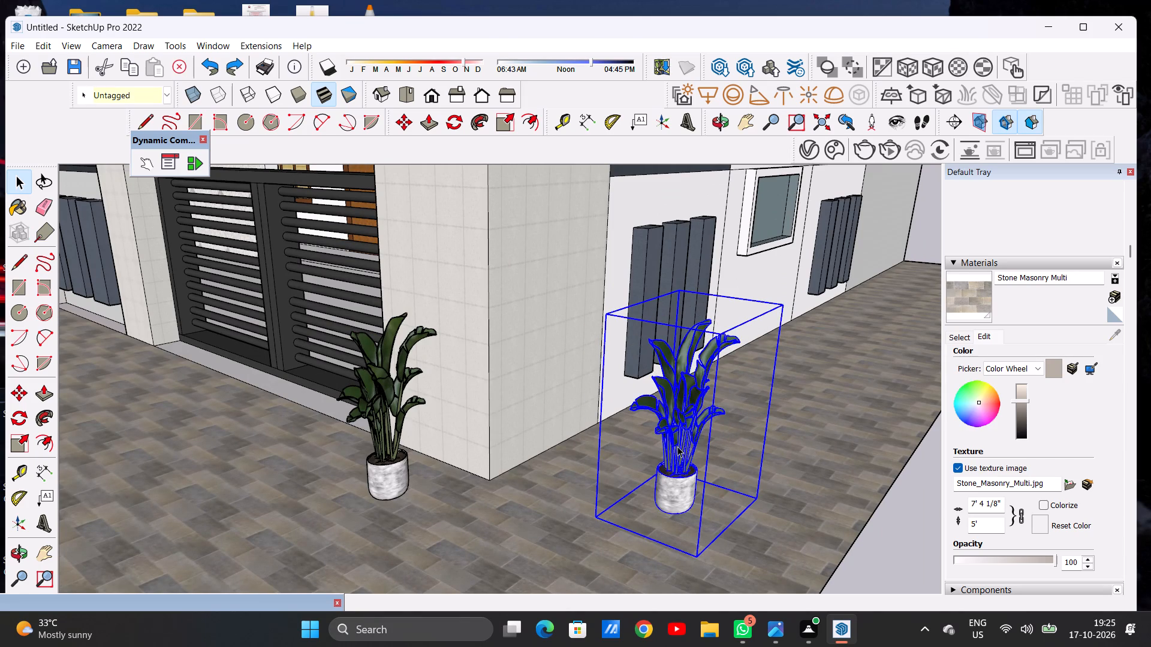
key("m")
left_click(698, 561)
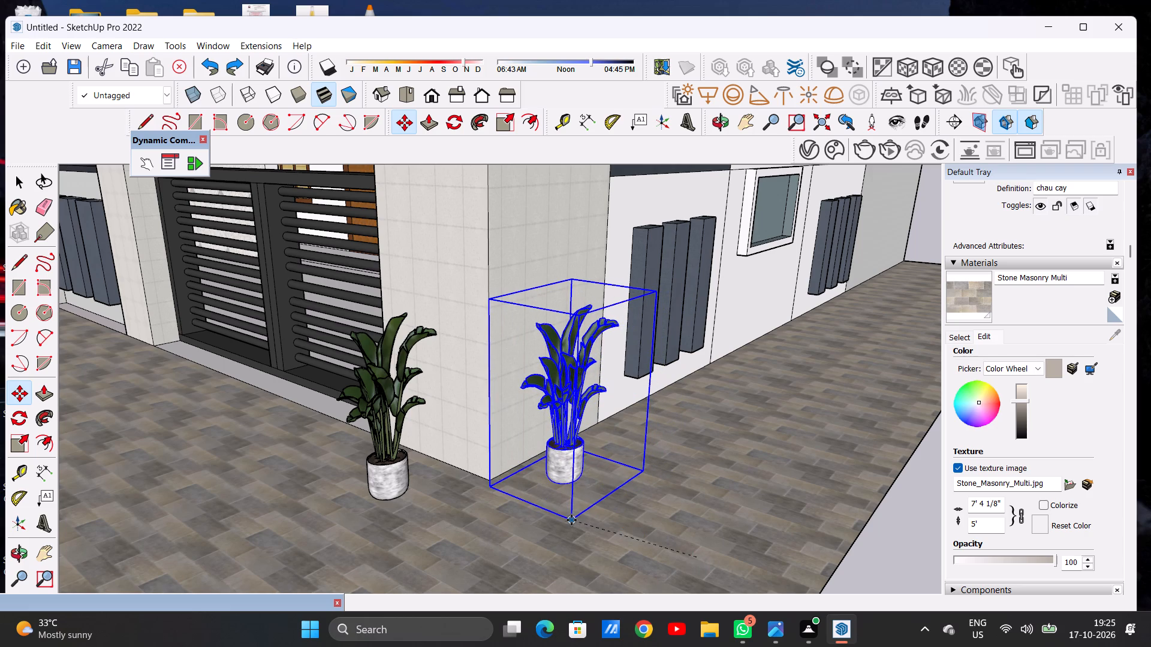
left_click(571, 520)
scroll(336, 408, "down", 10)
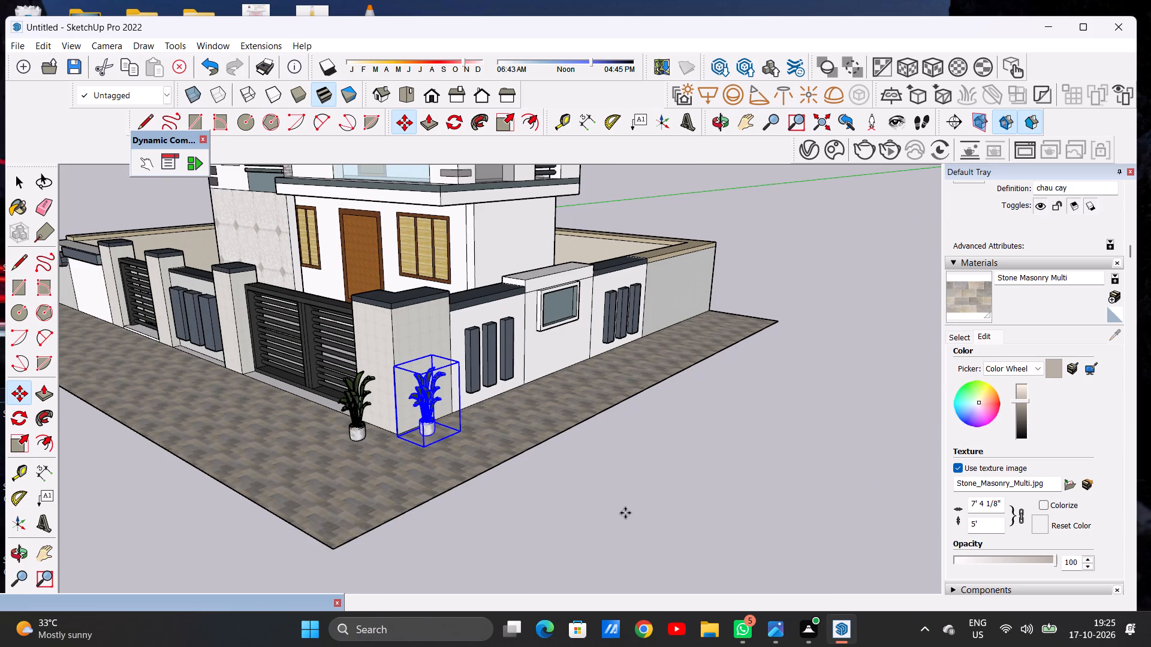
Copy the potted plant beside the corner column three times in an evenly spaced row along the base of the side compound wall.
key("space")
middle_click_drag(354, 409, 323, 409)
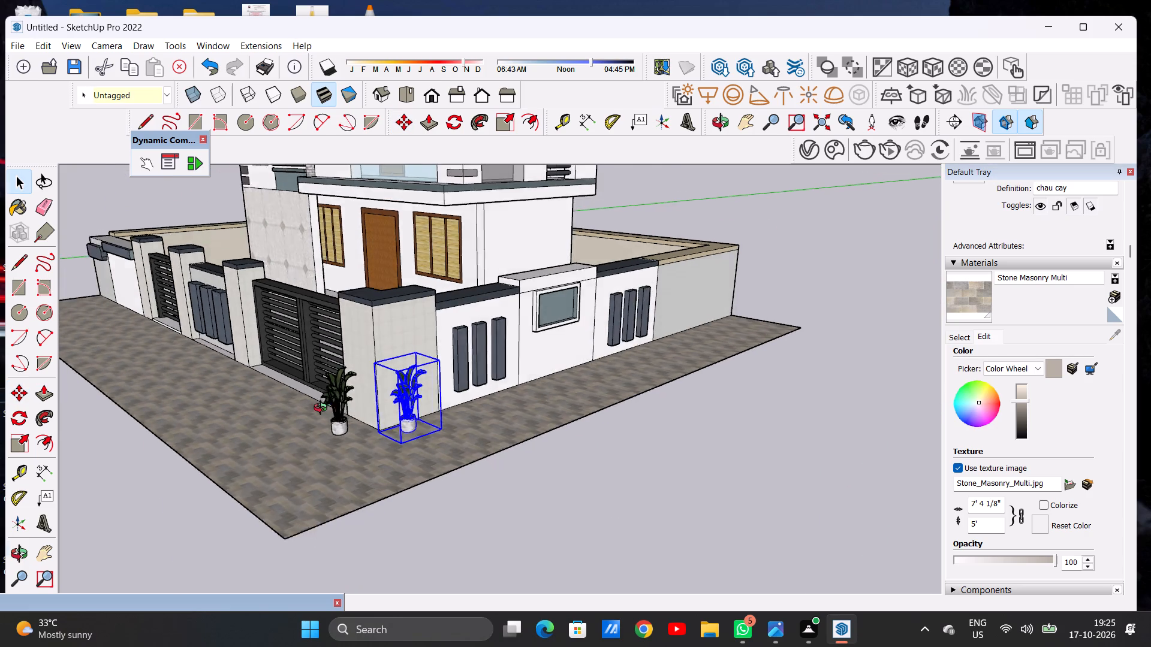
middle_click_drag(323, 409, 119, 404)
scroll(274, 414, "up", 6)
scroll(354, 366, "up", 6)
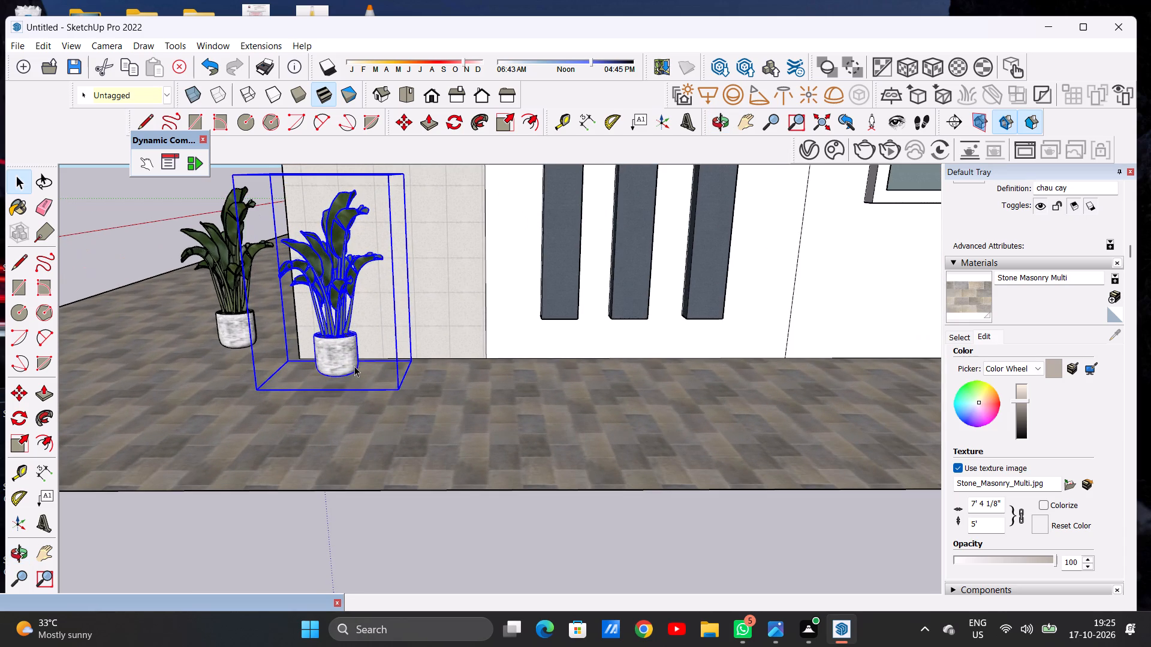
key("m")
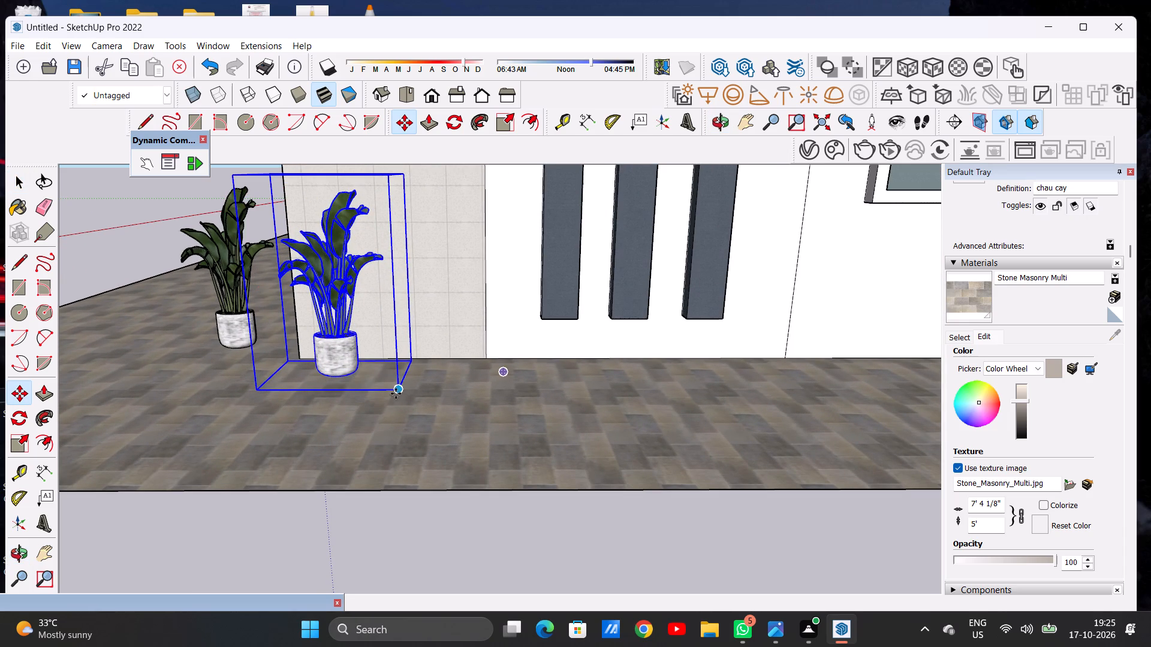
left_click(396, 394)
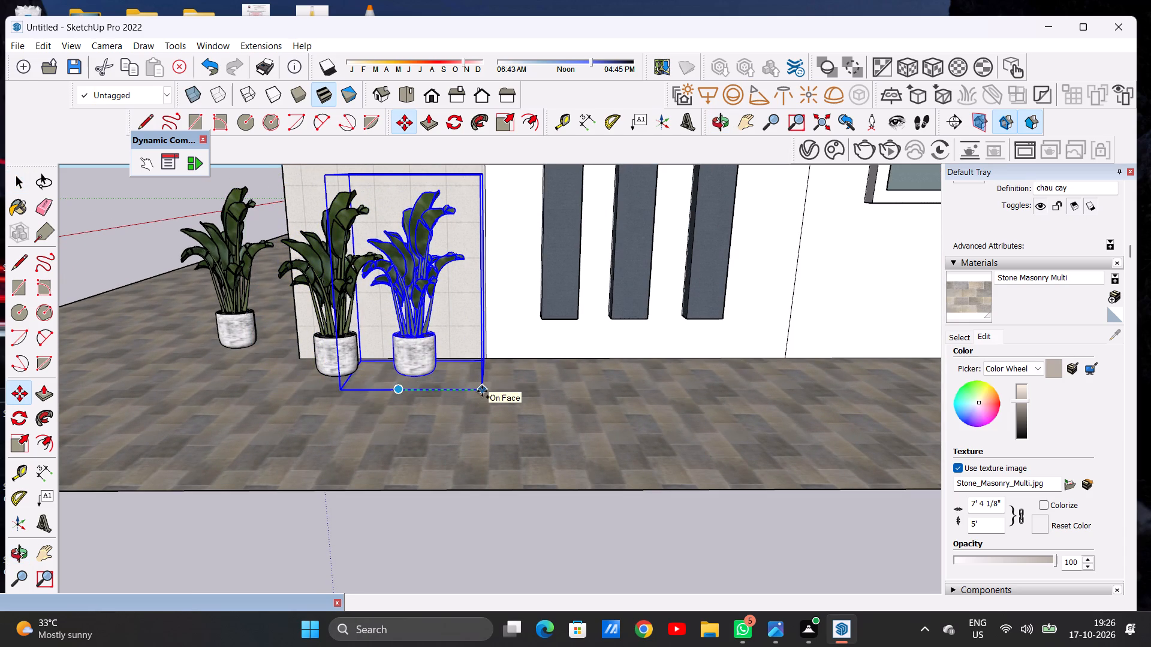
left_click(482, 391)
left_click(482, 391)
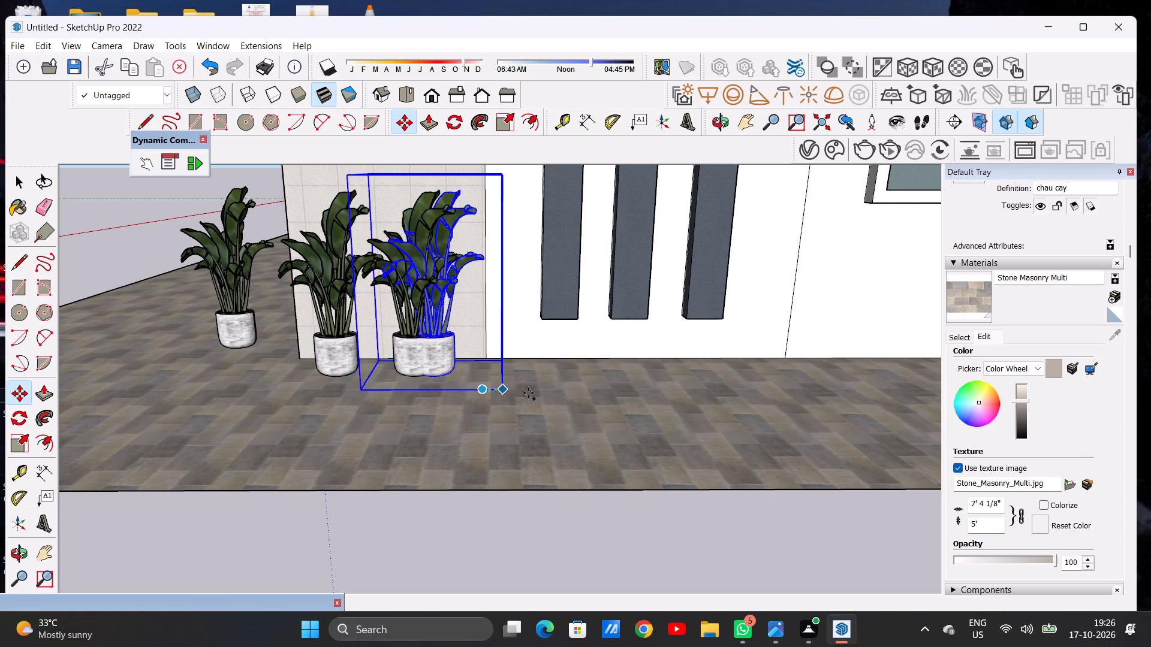
left_click(575, 394)
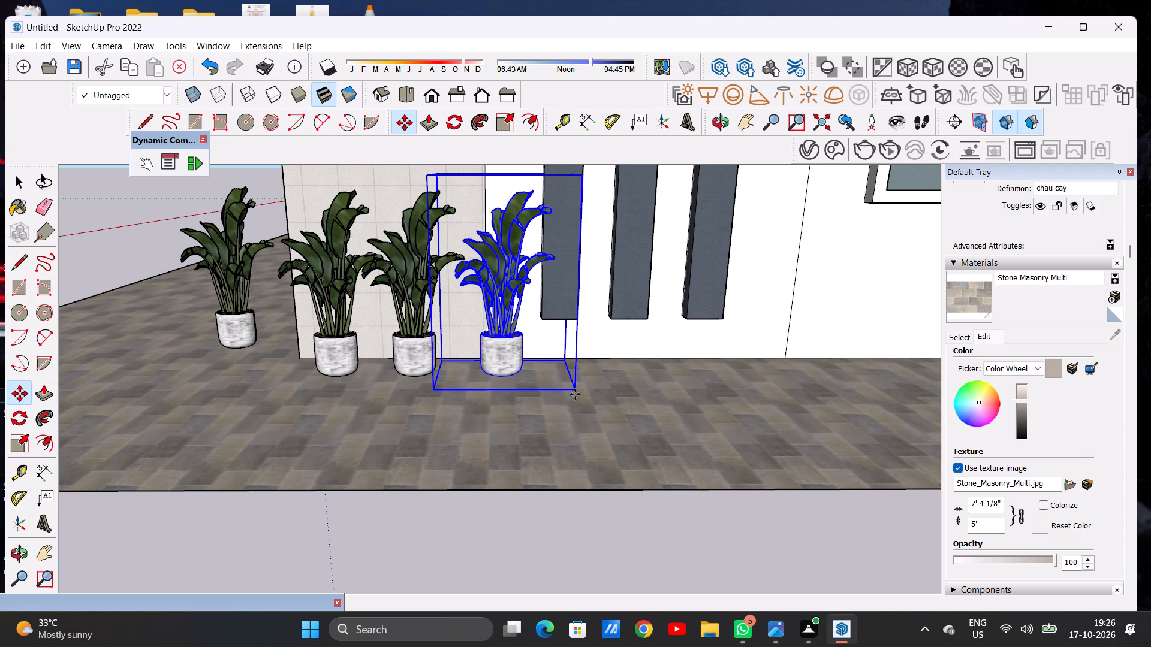
left_click(575, 394)
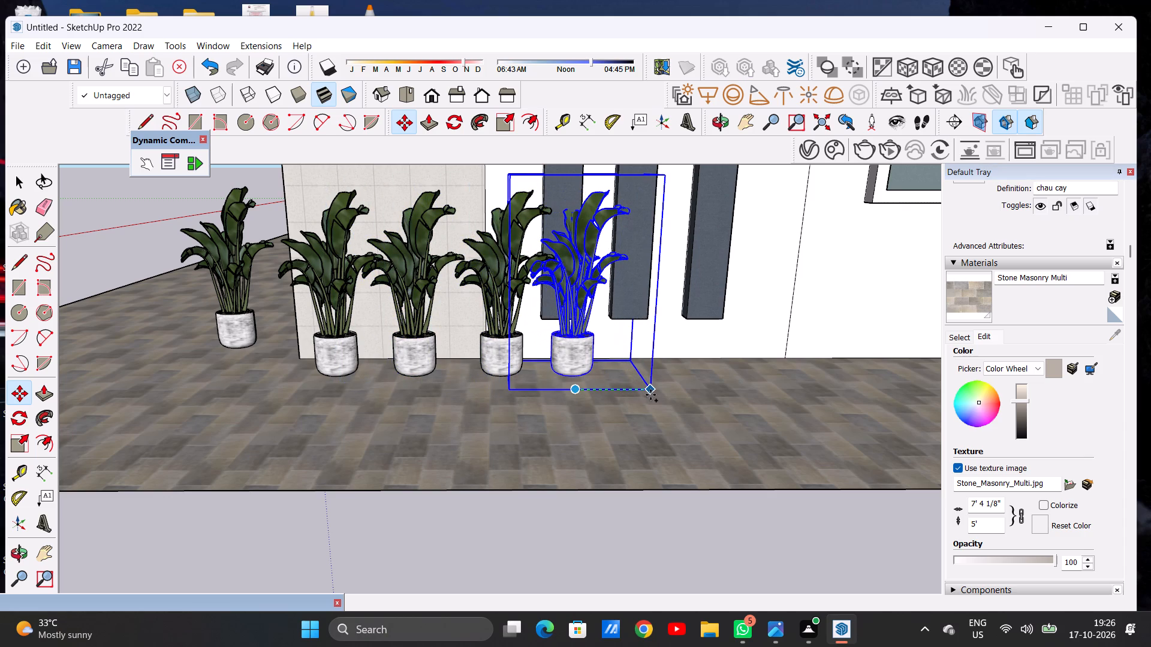
left_click(650, 395)
key("space")
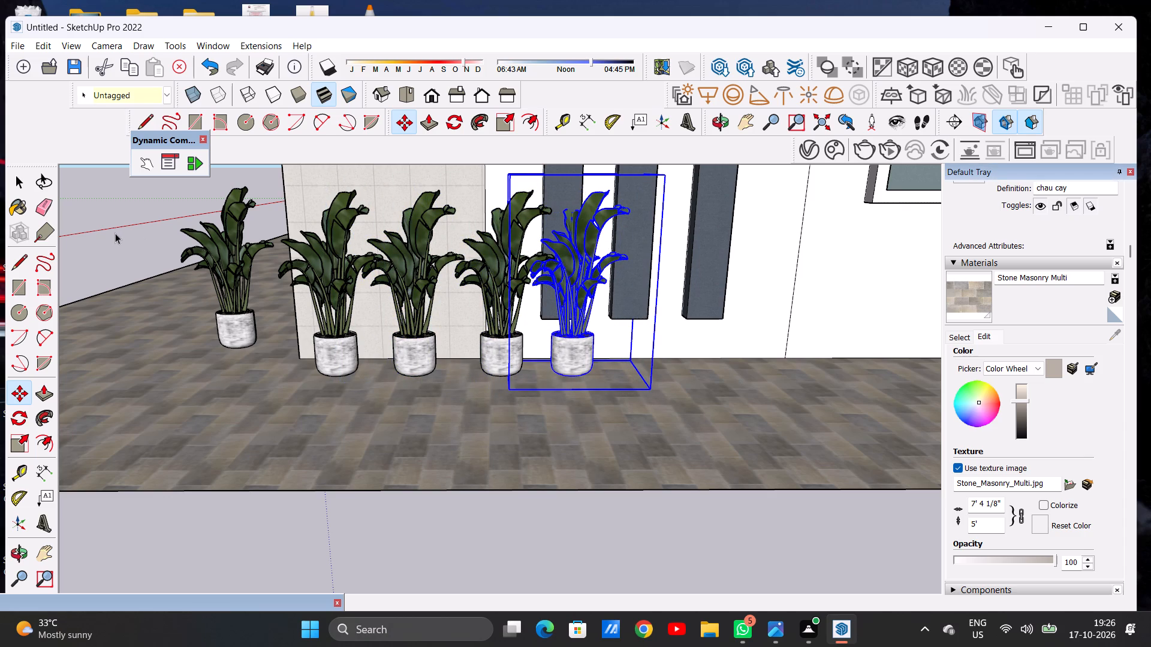
left_click(115, 233)
Examine the row of potted plants and the front gates from the side, the corner and the front.
scroll(382, 360, "down", 11)
middle_click_drag(291, 335, 411, 357)
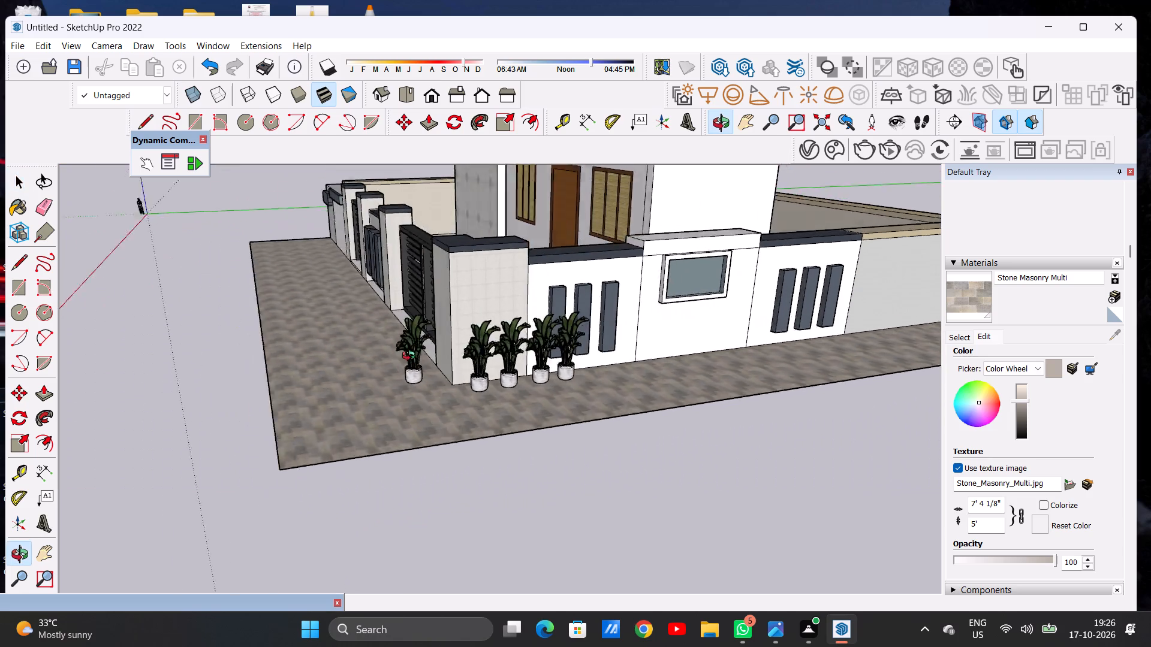
middle_click_drag(411, 357, 706, 331)
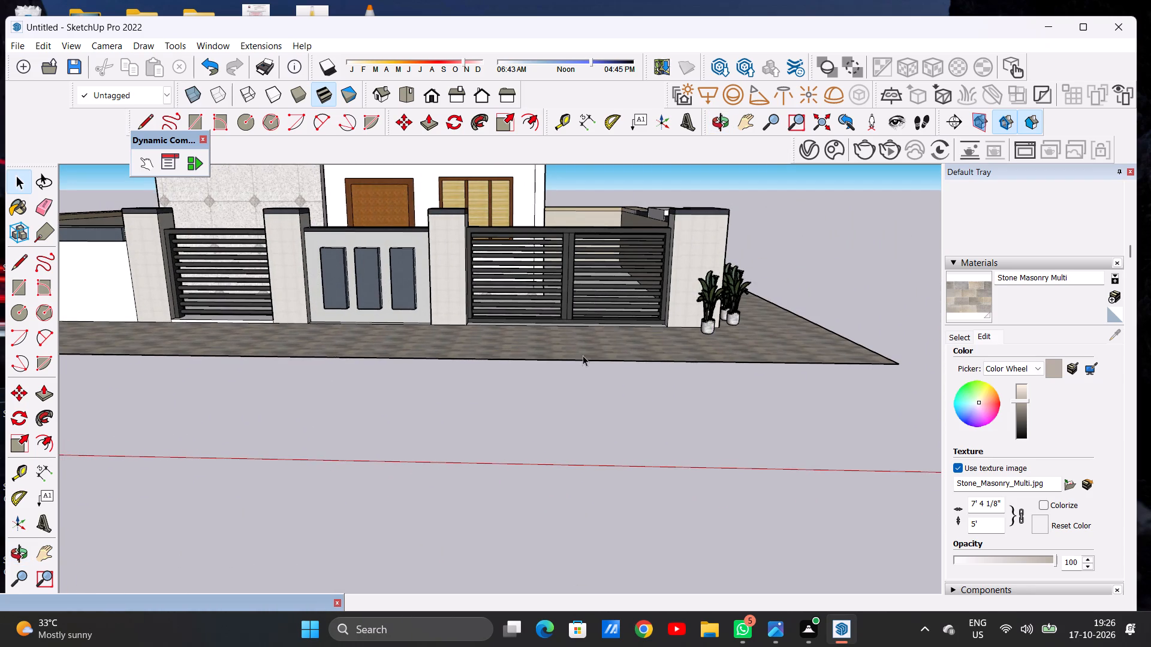
scroll(584, 353, "down", 6)
middle_click_drag(616, 331, 269, 313)
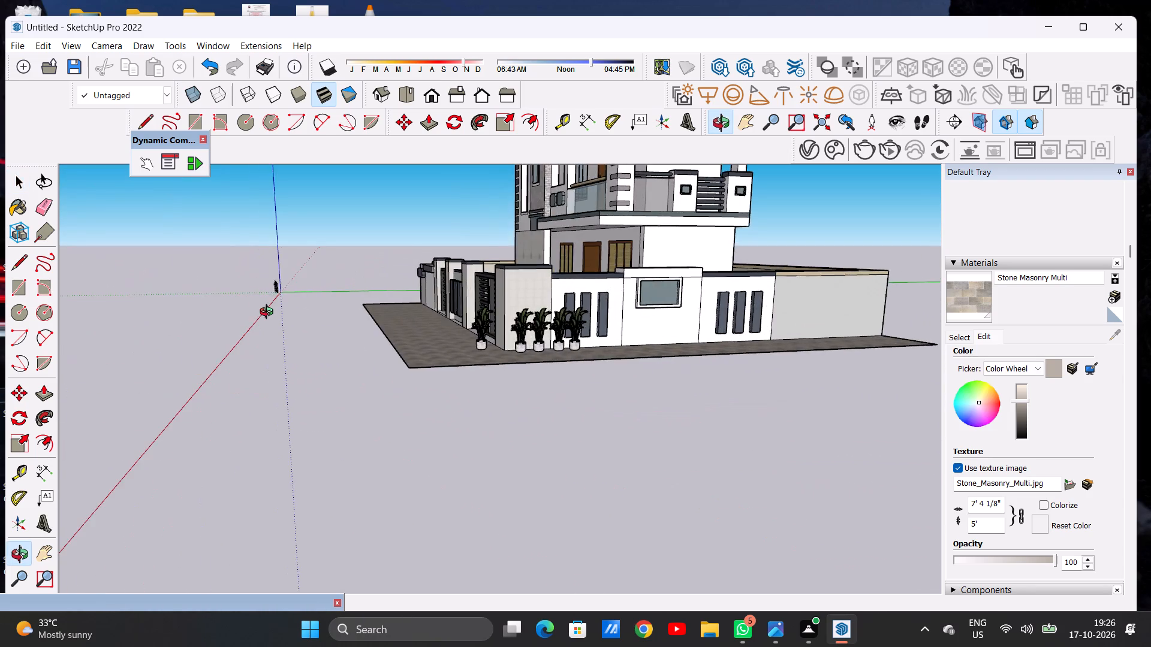
middle_click_drag(269, 313, 691, 348)
scroll(562, 376, "down", 4)
scroll(504, 323, "up", 5)
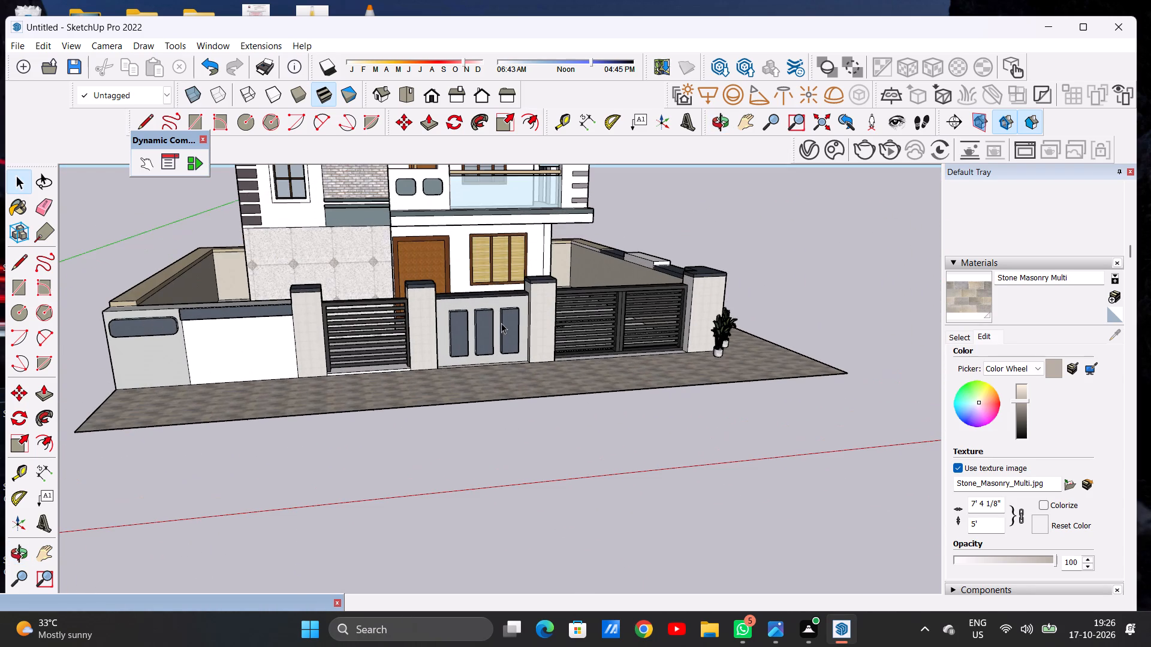
Import the Flora+17 plant model from Downloads and place it in front of the paving strip, facing the wall panel between the gates.
left_click(8, 49)
left_click(109, 296)
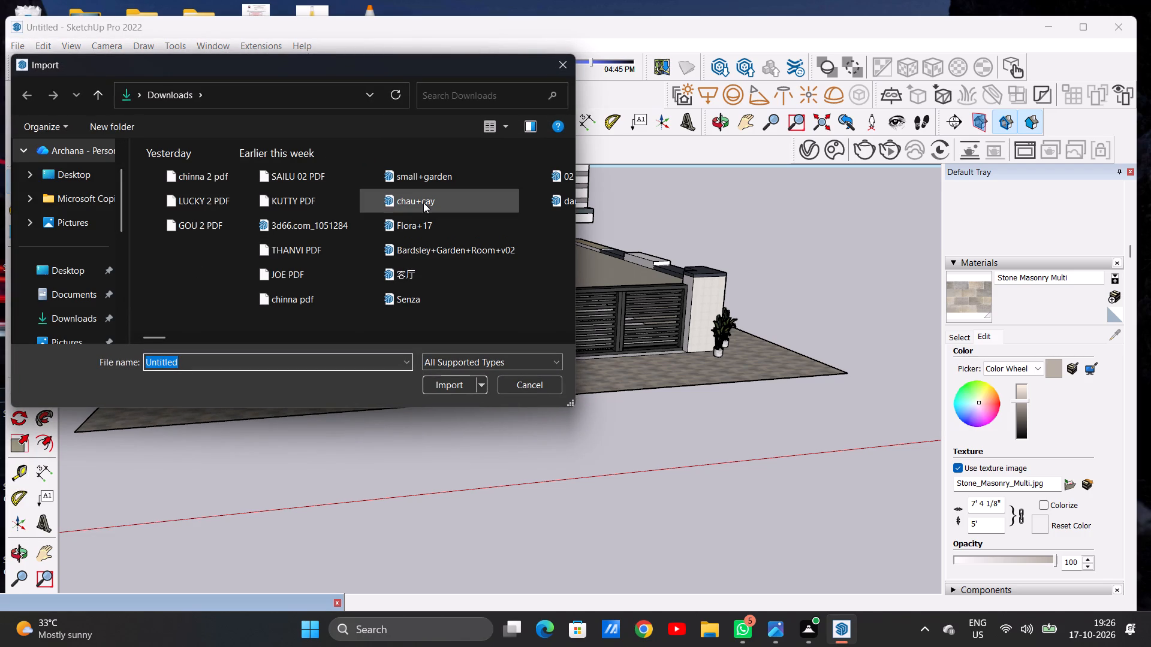
double_click(408, 229)
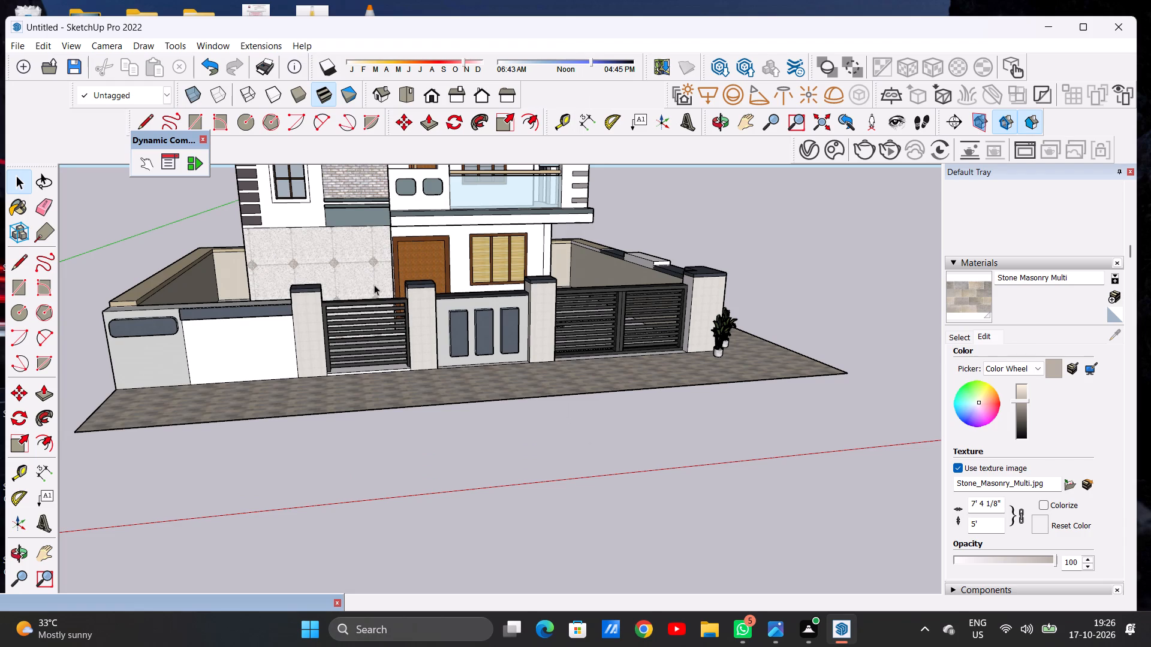
scroll(495, 317, "down", 9)
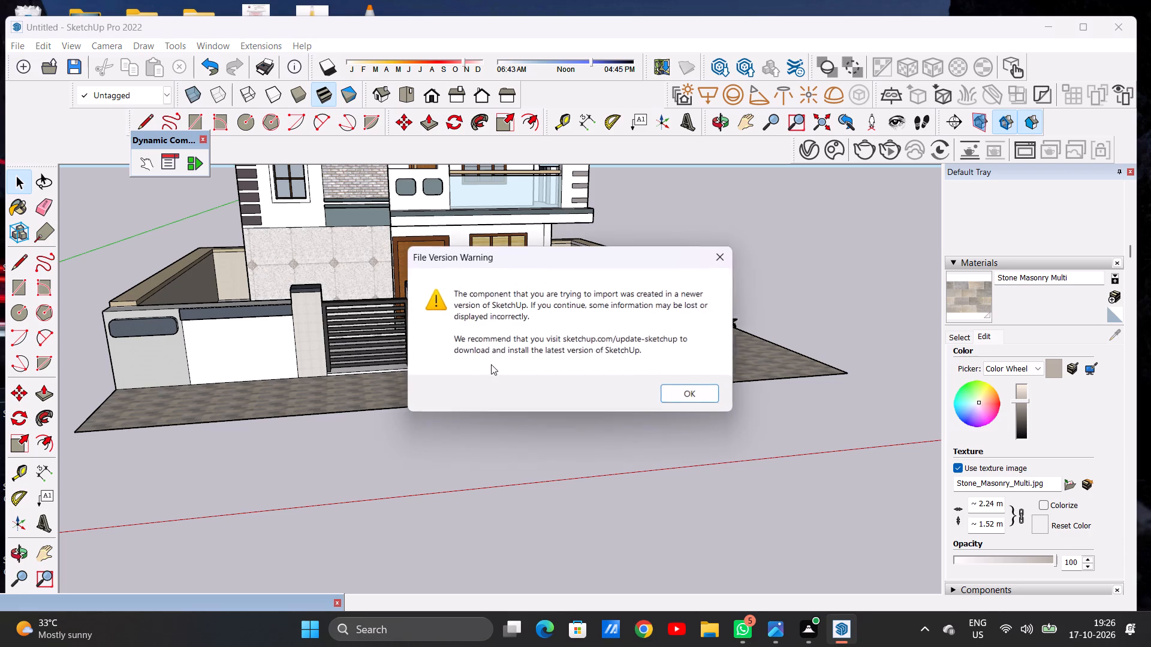
left_click(670, 392)
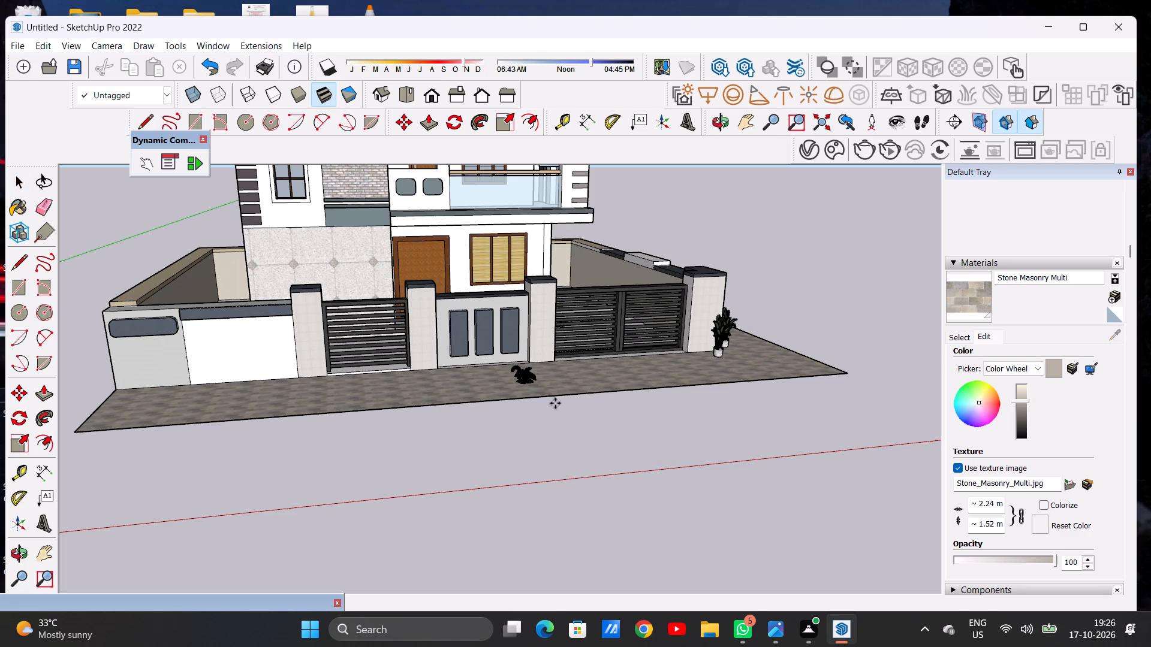
left_click(571, 439)
Scale the imported Flora+17 plant upward along its height only, making it taller.
scroll(536, 420, "up", 2)
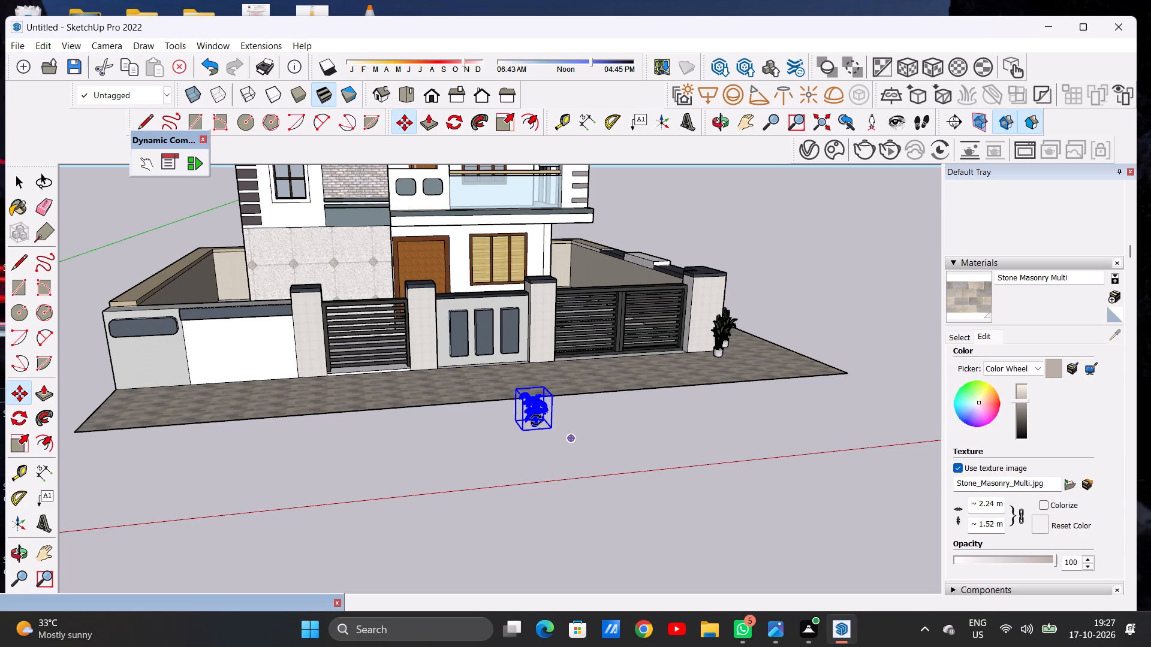
scroll(536, 420, "up", 20)
scroll(525, 419, "up", 6)
key("space")
scroll(544, 428, "up", 4)
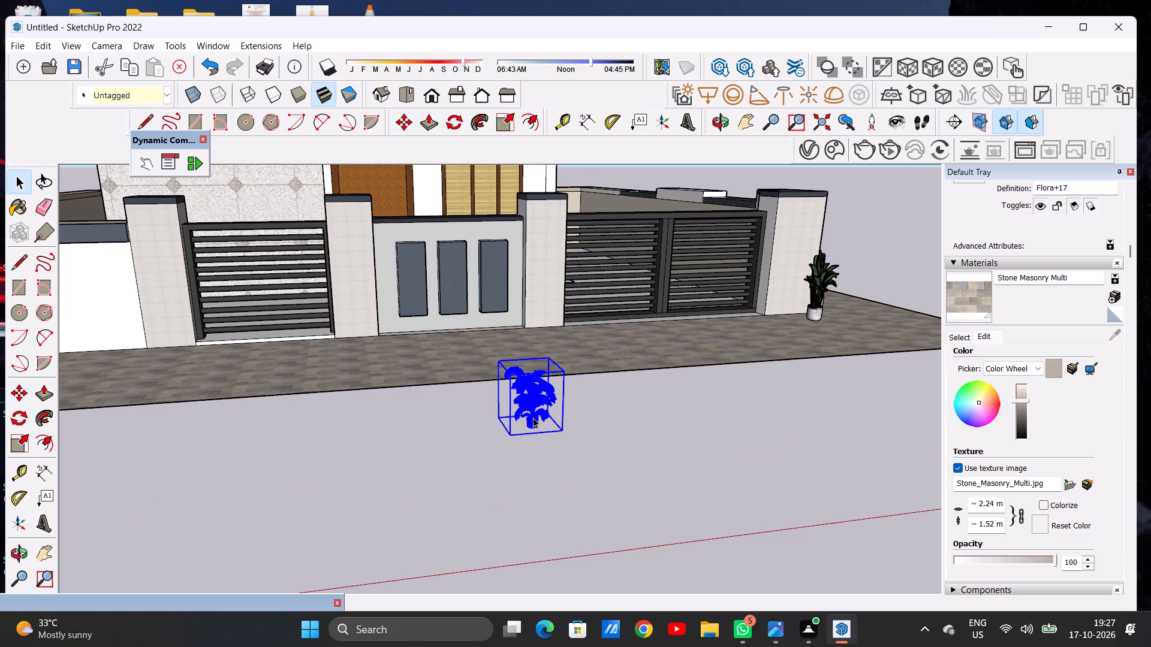
scroll(533, 418, "up", 19)
middle_click_drag(504, 420, 372, 399)
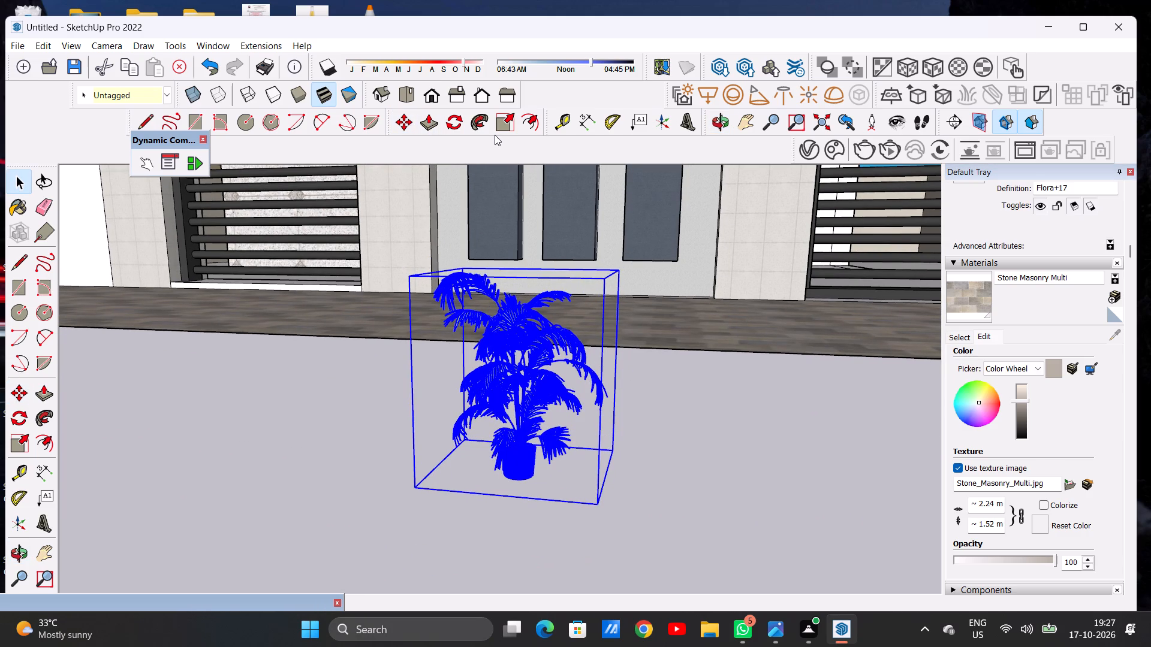
left_click(504, 126)
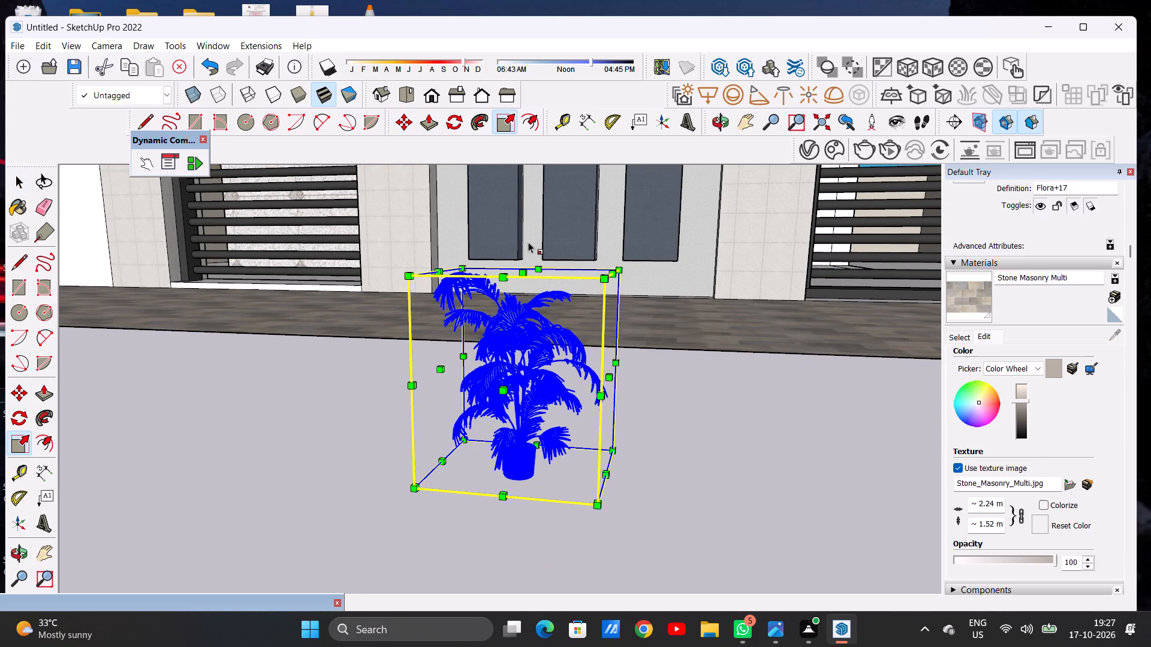
left_click(519, 273)
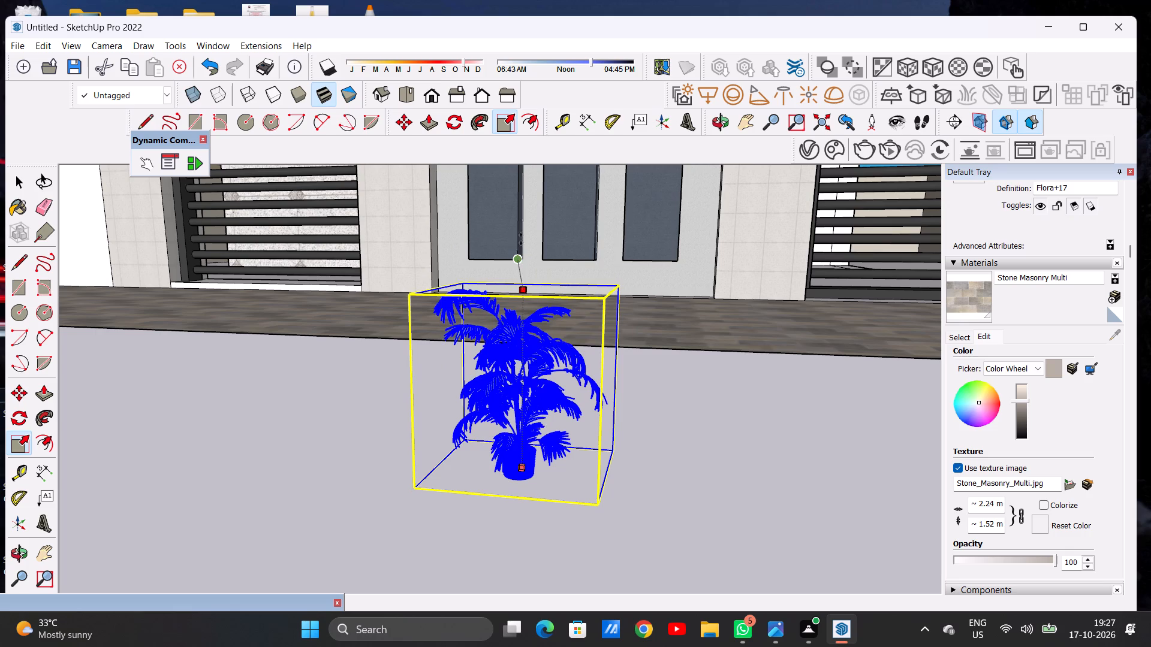
left_click(523, 207)
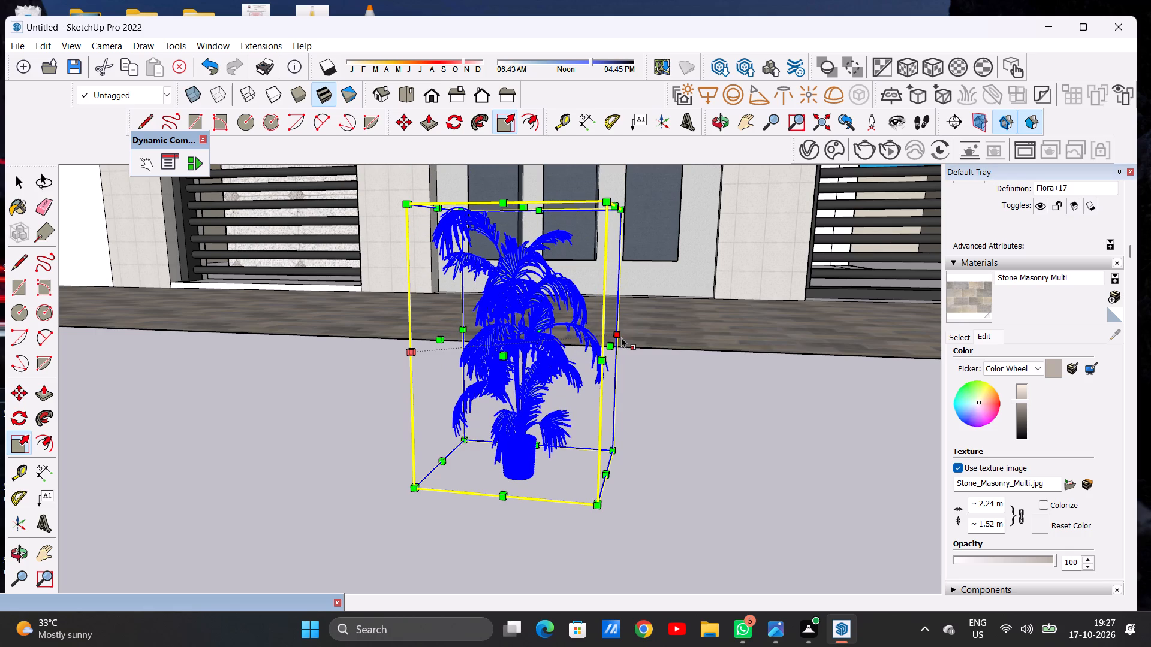
key("space")
left_click(691, 480)
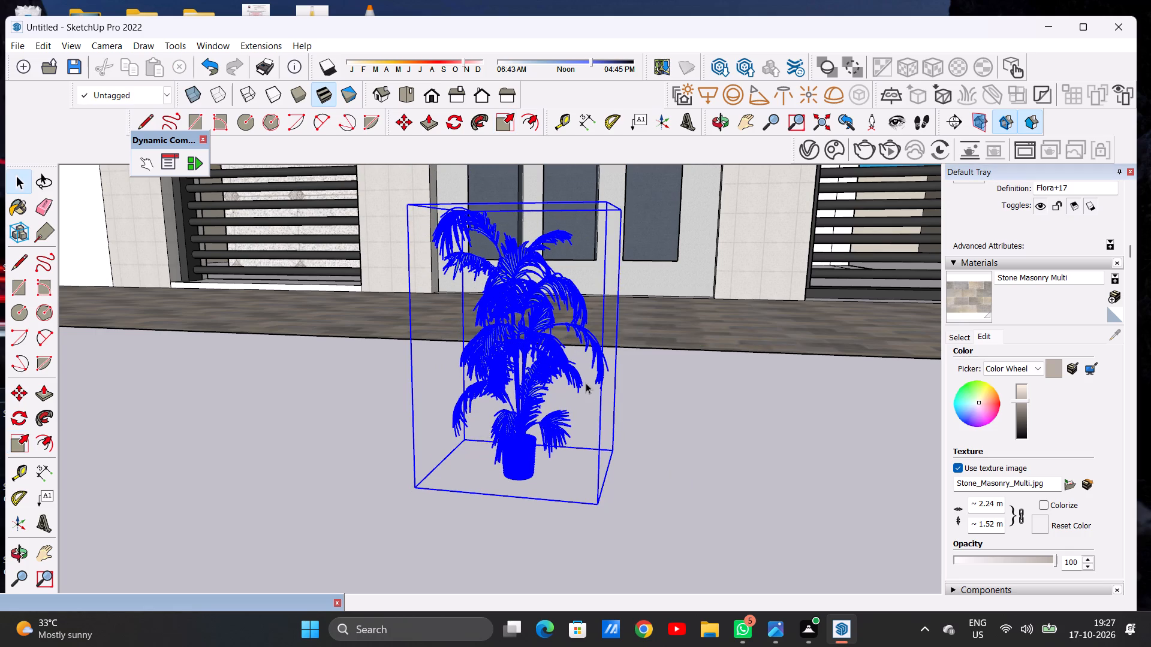
Select the Flora+17 plant standing in front of the paved strip for repositioning.
scroll(585, 376, "down", 17)
scroll(488, 427, "down", 9)
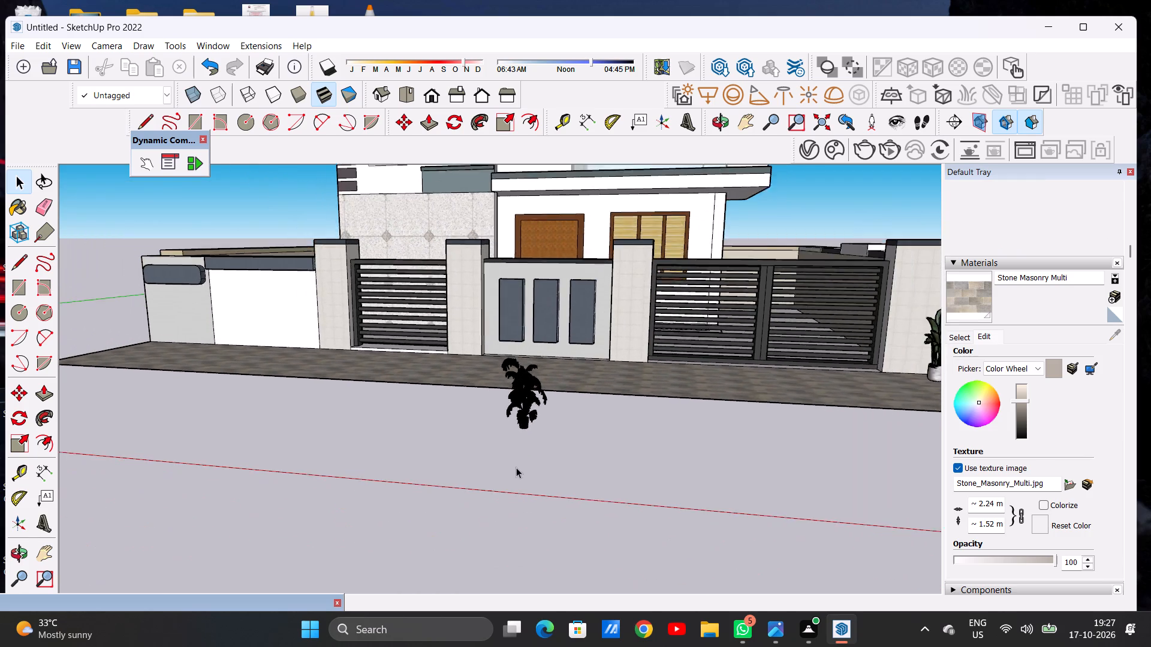
scroll(516, 467, "down", 4)
middle_click_drag(536, 383, 534, 520)
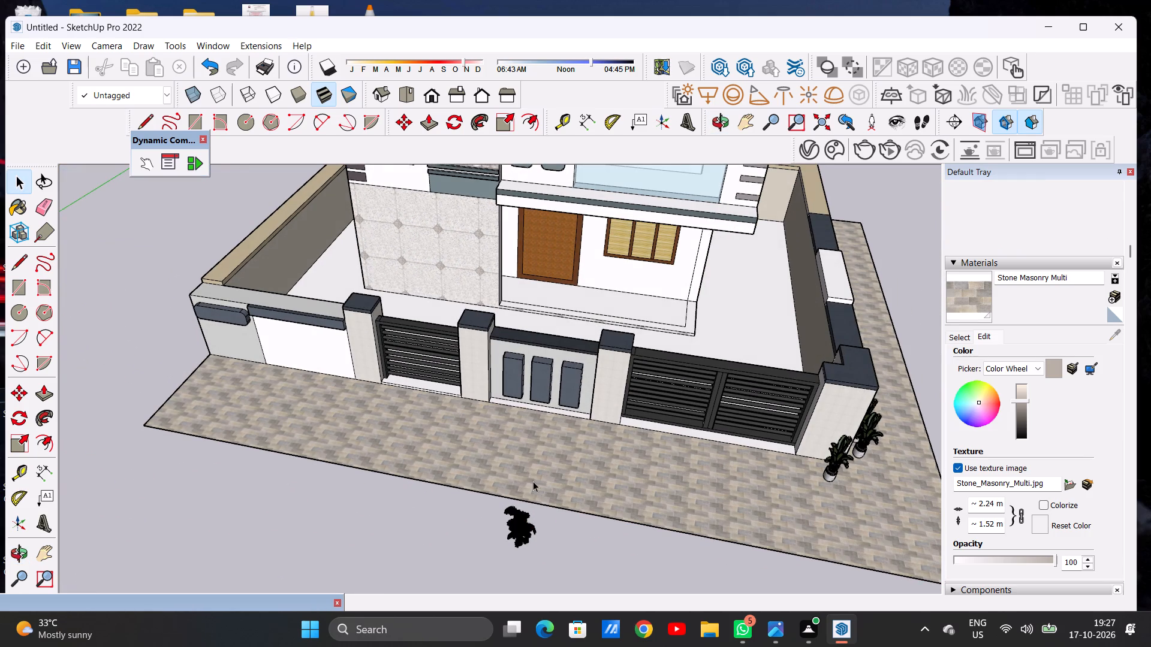
left_click(522, 538)
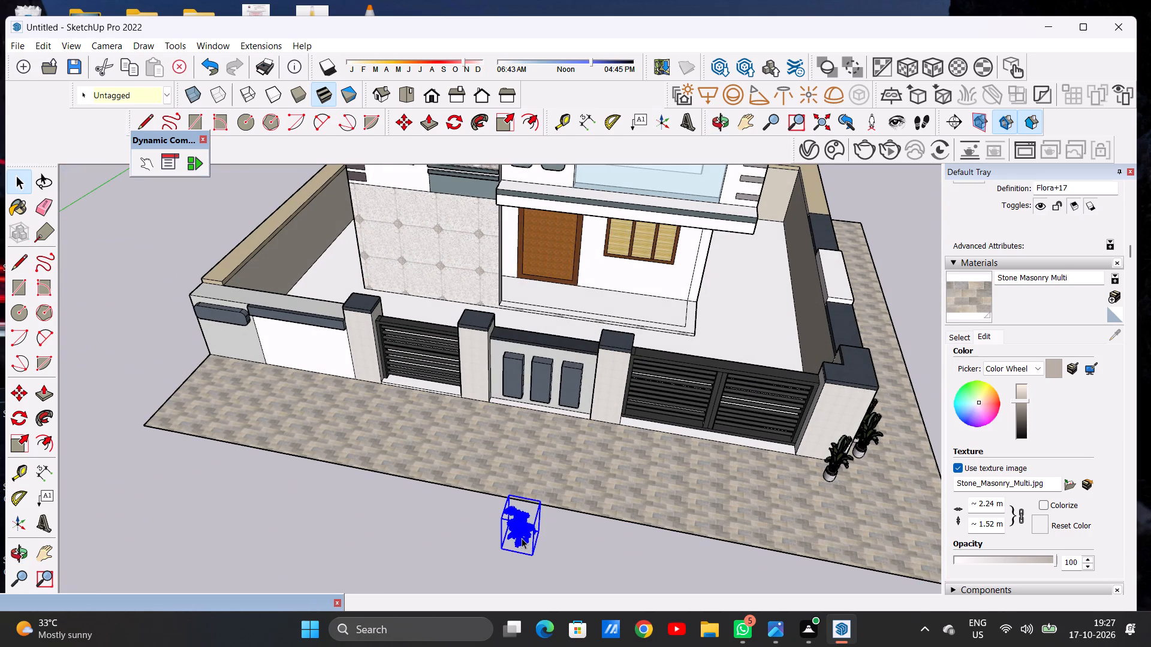
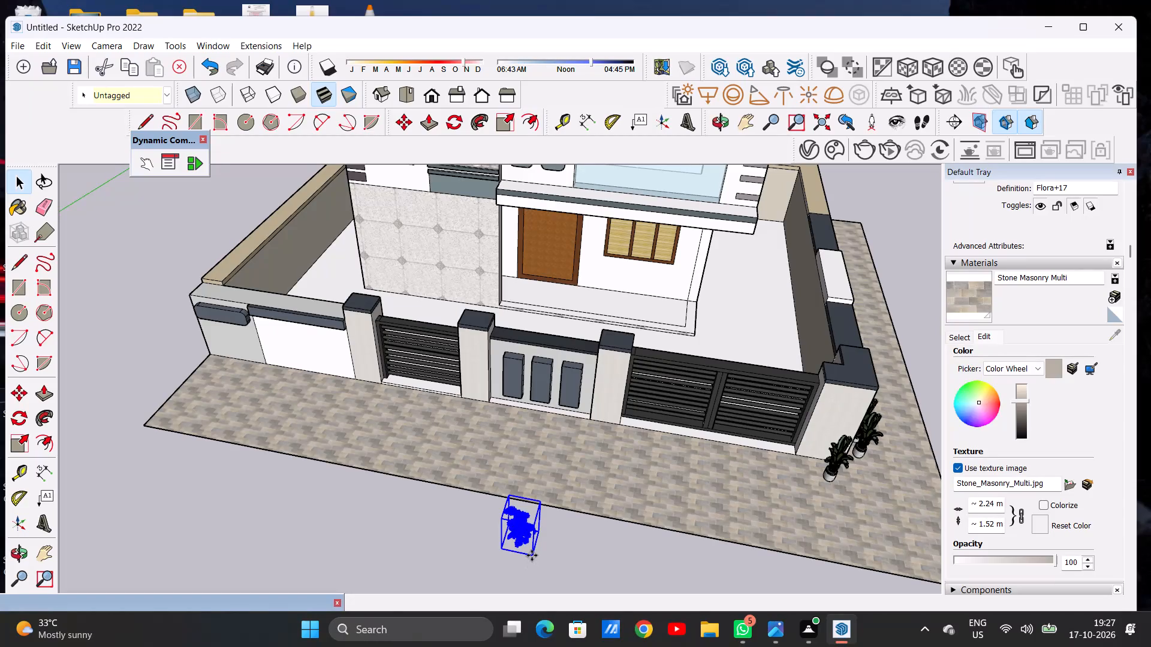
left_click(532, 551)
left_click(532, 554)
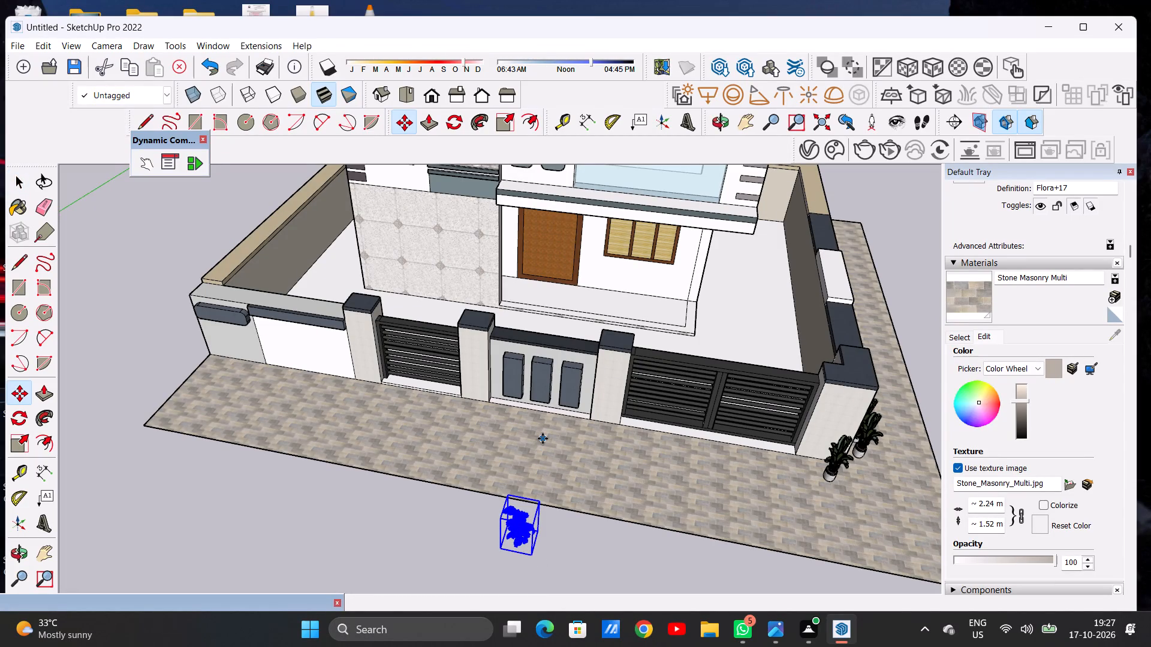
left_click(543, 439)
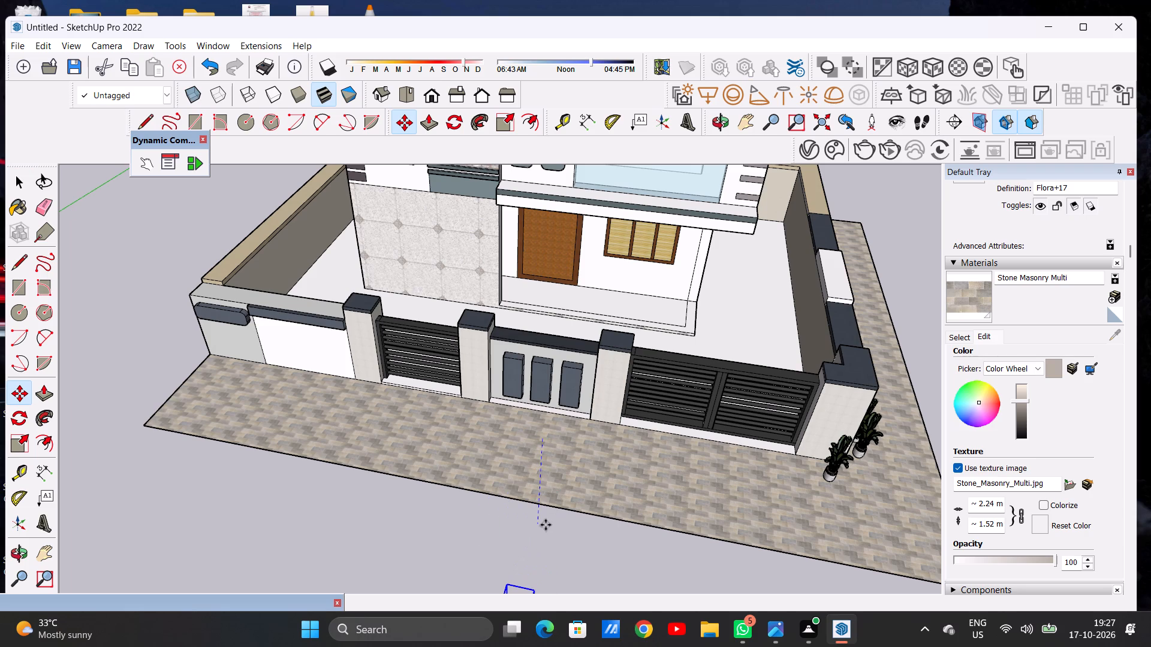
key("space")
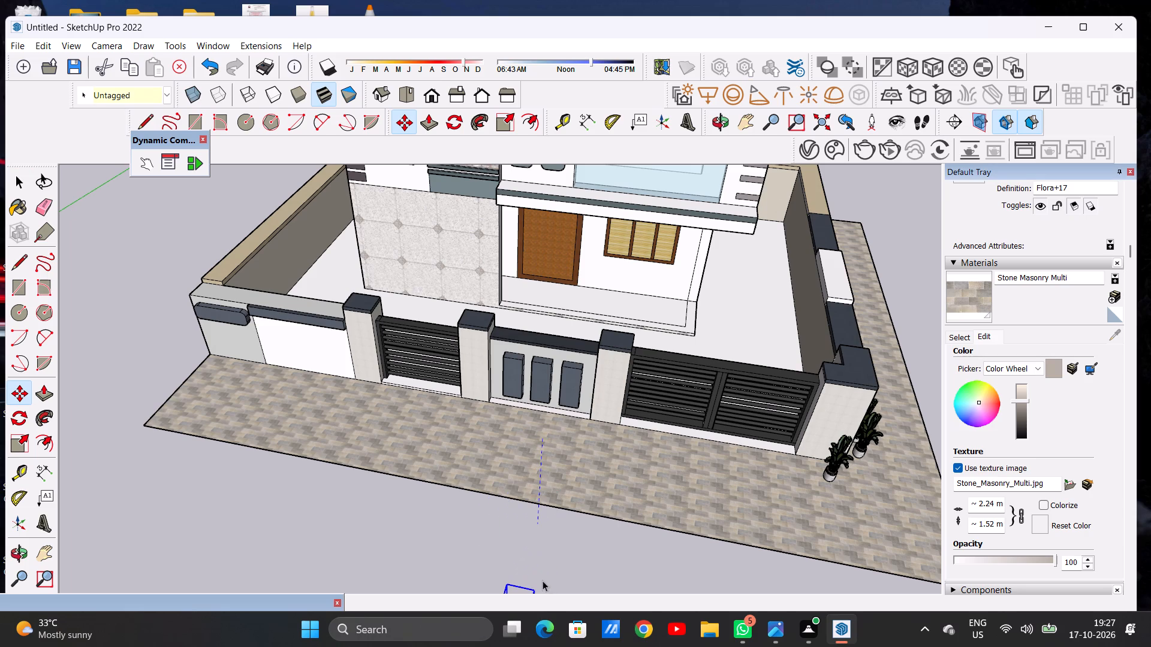
Move the potted palm by its bottom bounding-box corner onto the stone pavement in front of the three-panel wall.
scroll(529, 573, "up", 9)
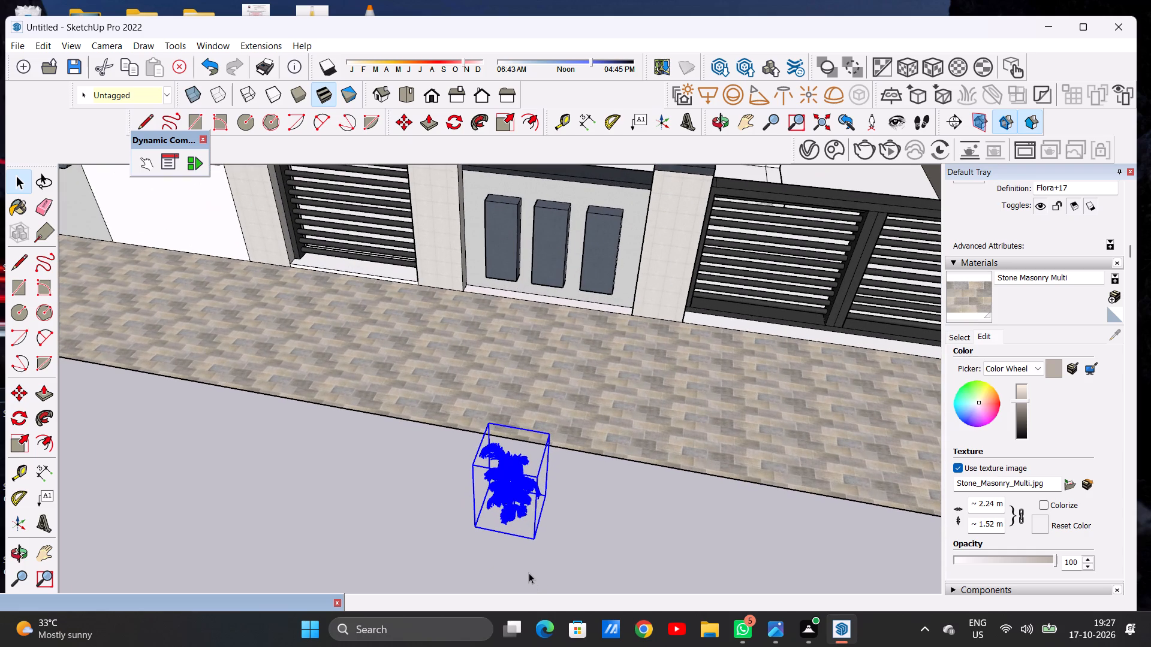
key("m")
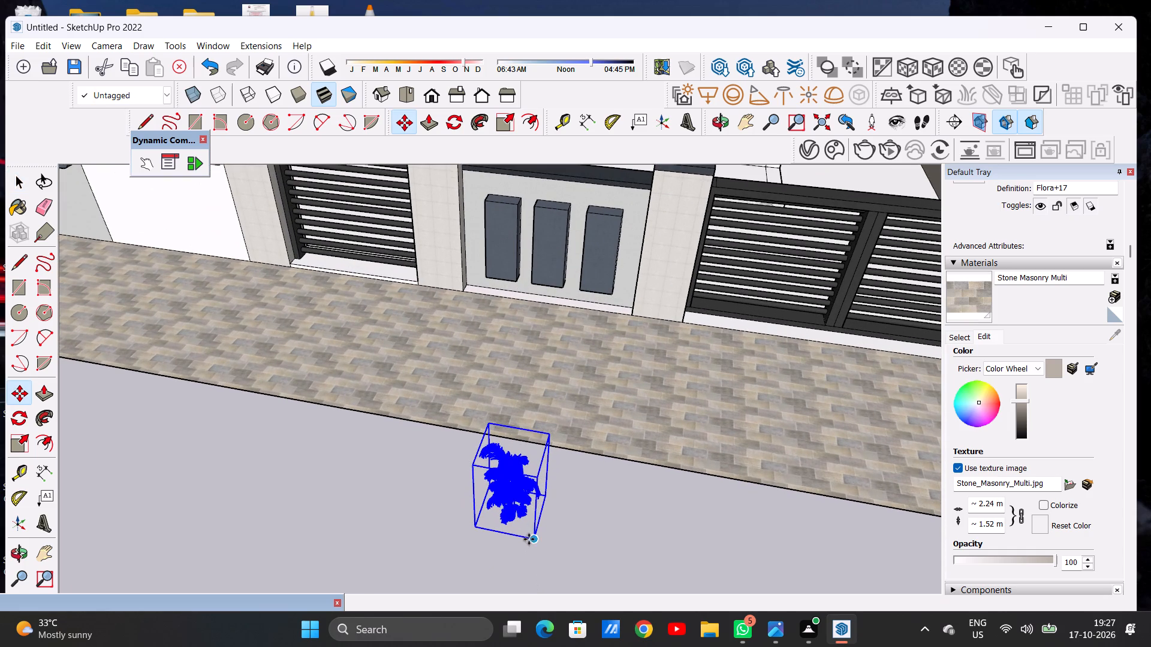
left_click(533, 542)
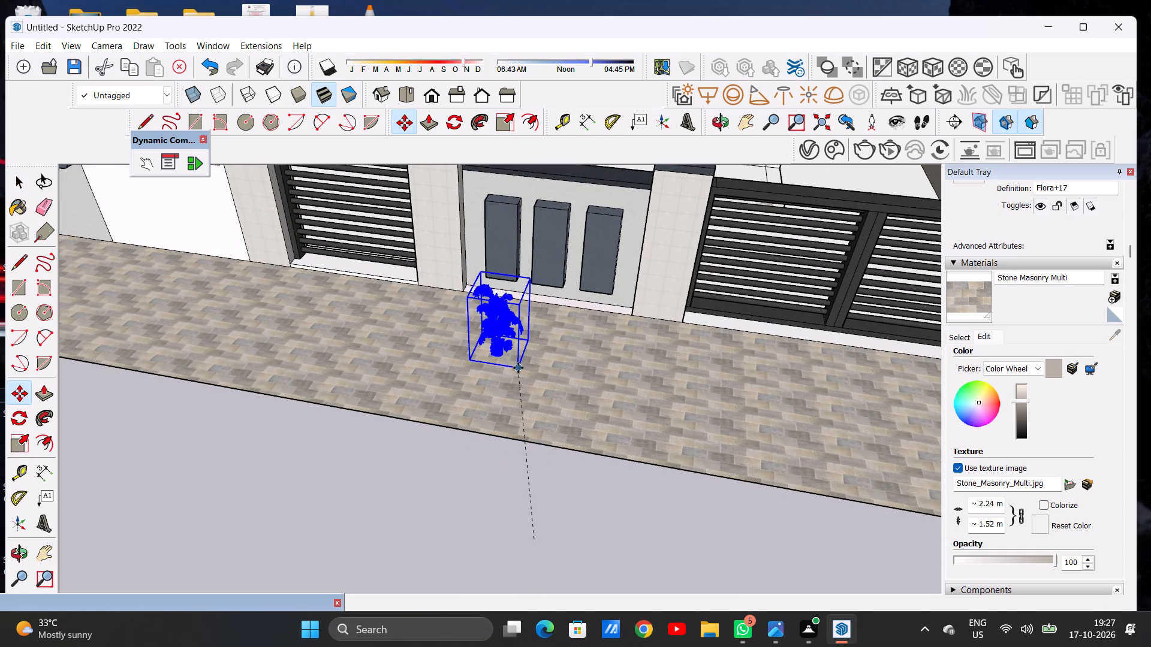
left_click(518, 370)
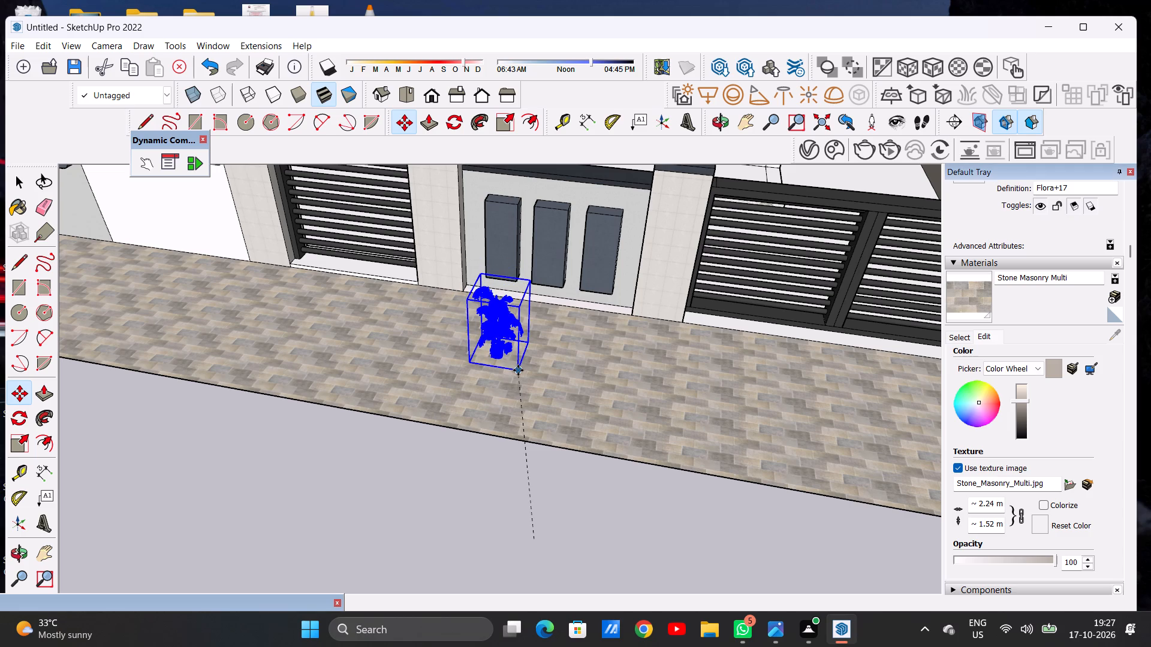
key("space")
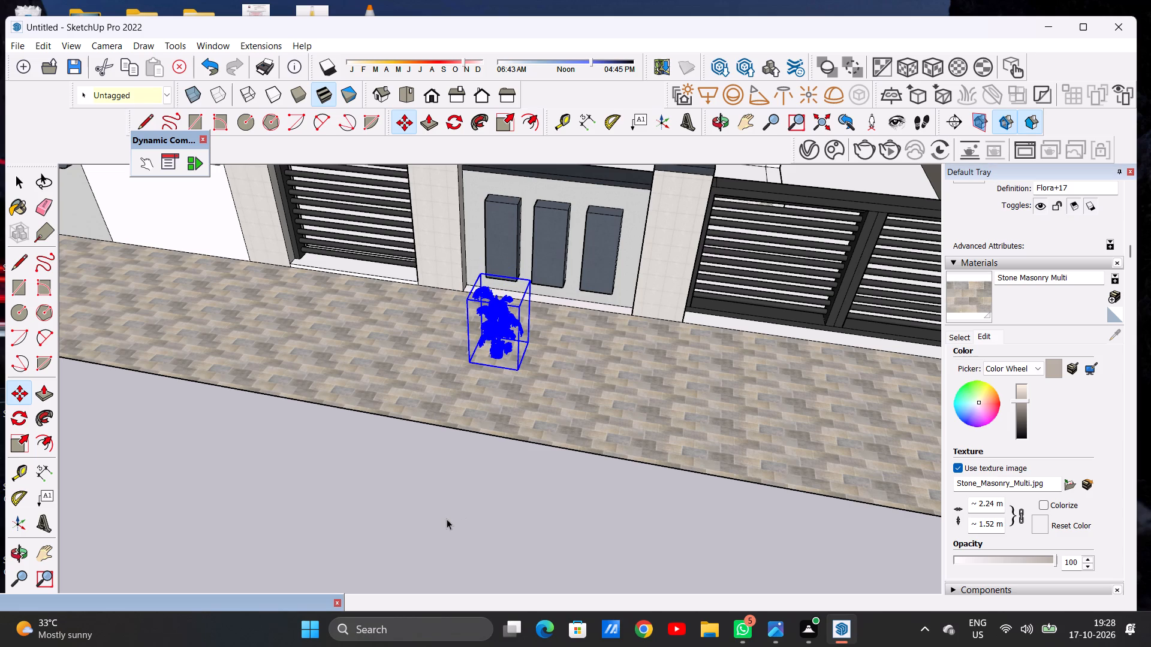
left_click(447, 519)
Scale the potted palm vertically from its top face so it stands noticeably taller against the three-panel wall.
scroll(454, 310, "up", 5)
scroll(465, 312, "down", 1)
scroll(514, 335, "up", 10)
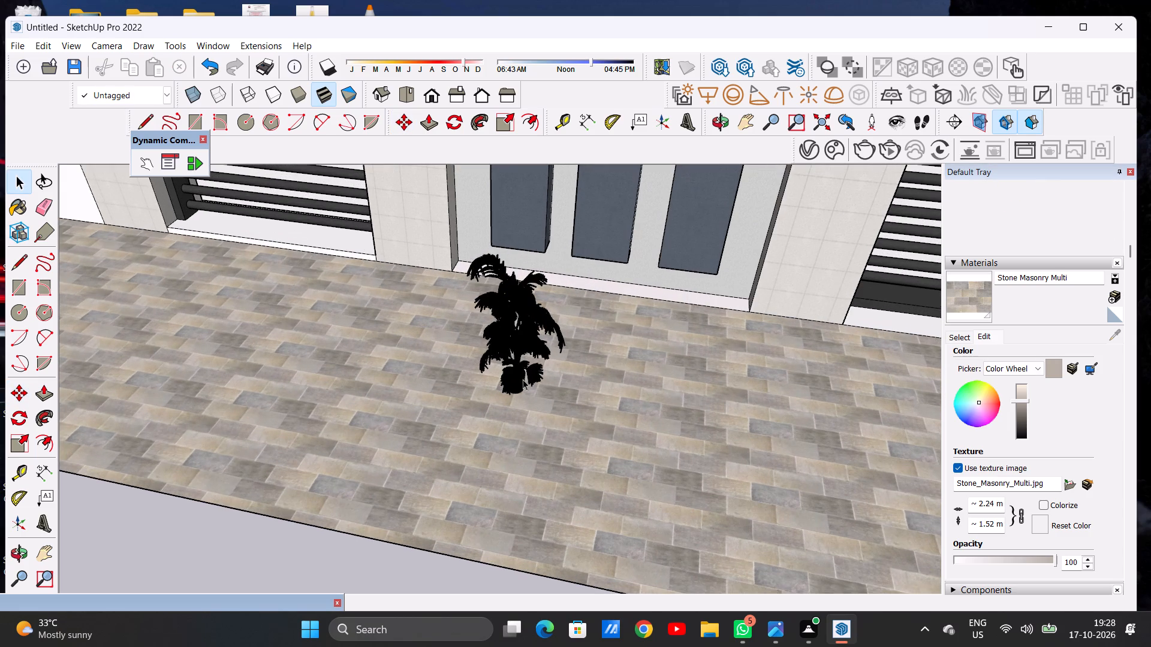
middle_click_drag(520, 392, 510, 314)
left_click(507, 314)
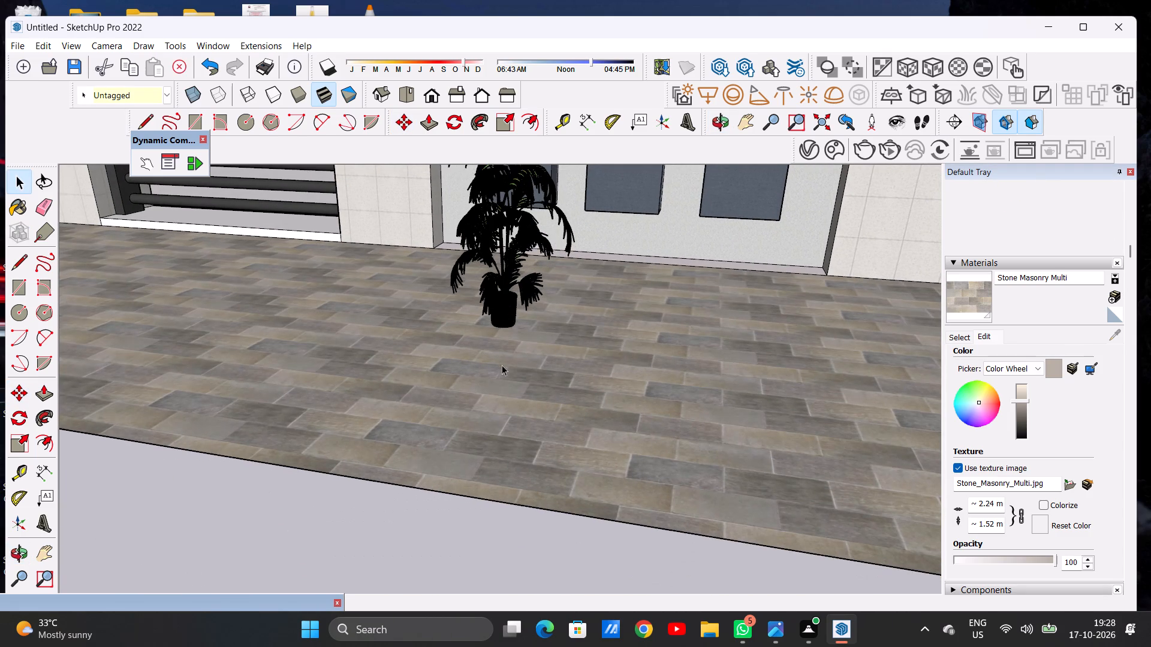
scroll(517, 387, "down", 16)
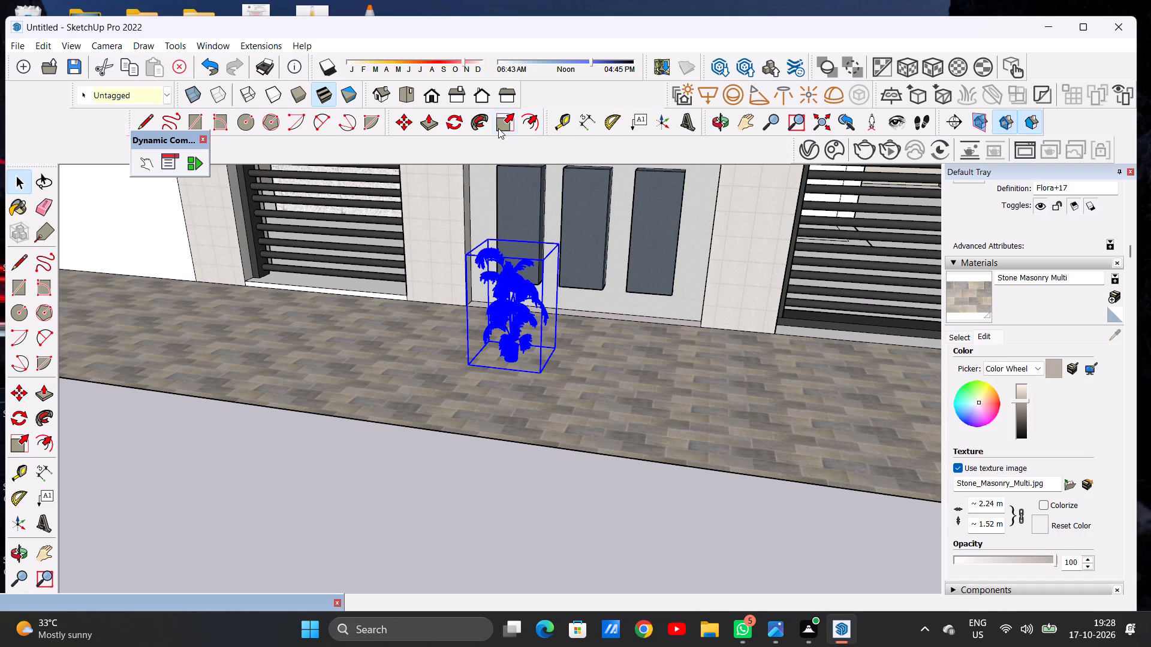
left_click(498, 128)
scroll(532, 341, "down", 9)
scroll(507, 264, "up", 6)
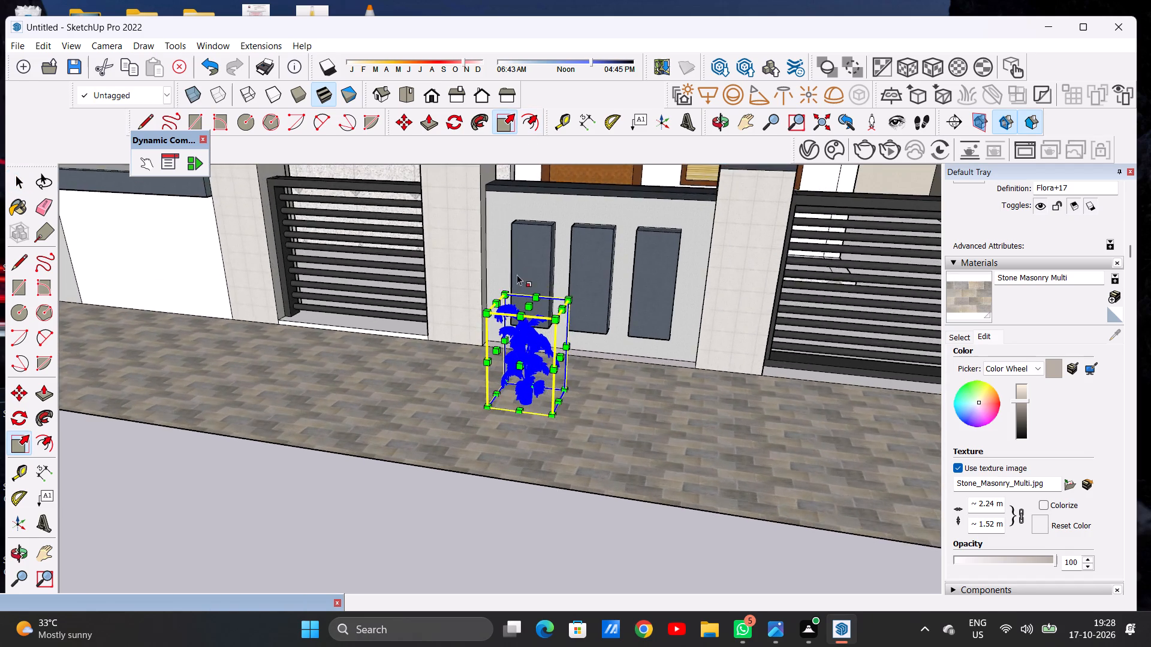
scroll(517, 274, "up", 6)
left_click(534, 312)
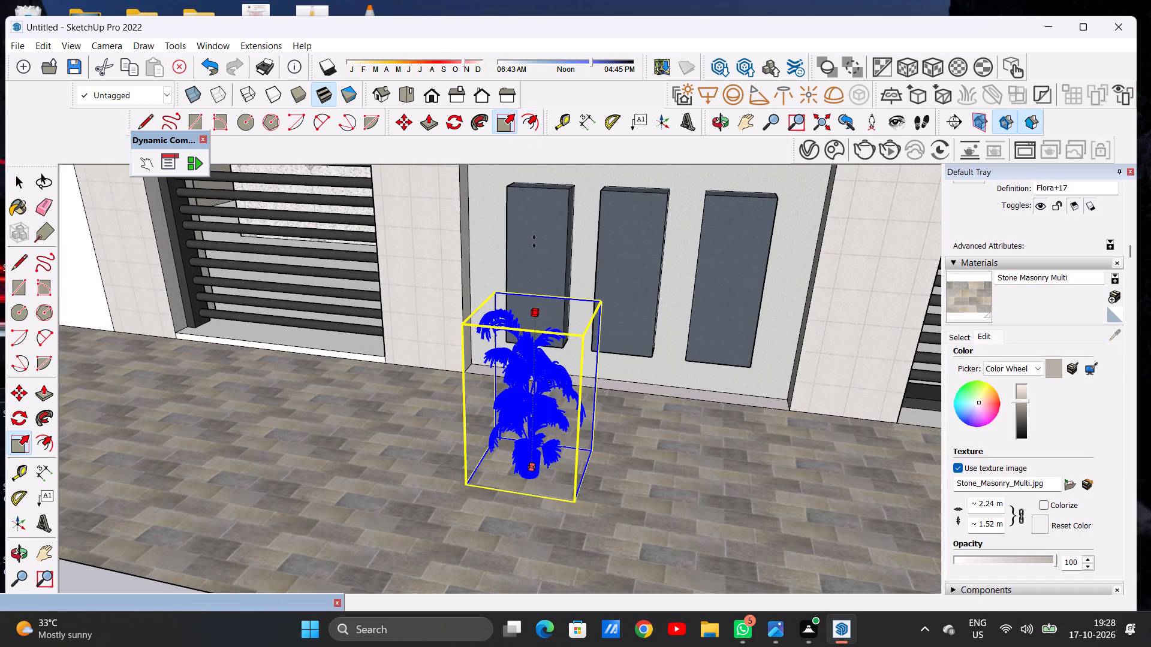
left_click(539, 234)
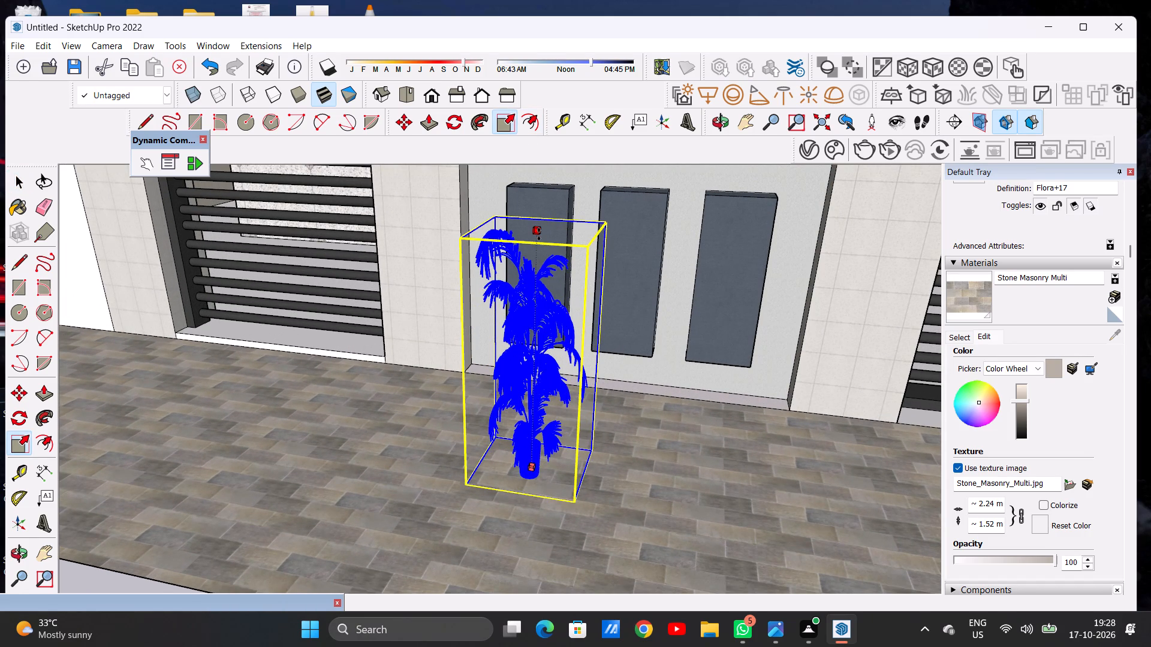
Scale the potted palm outward along both horizontal directions, making it wider along the wall and deeper toward the street.
left_click(590, 367)
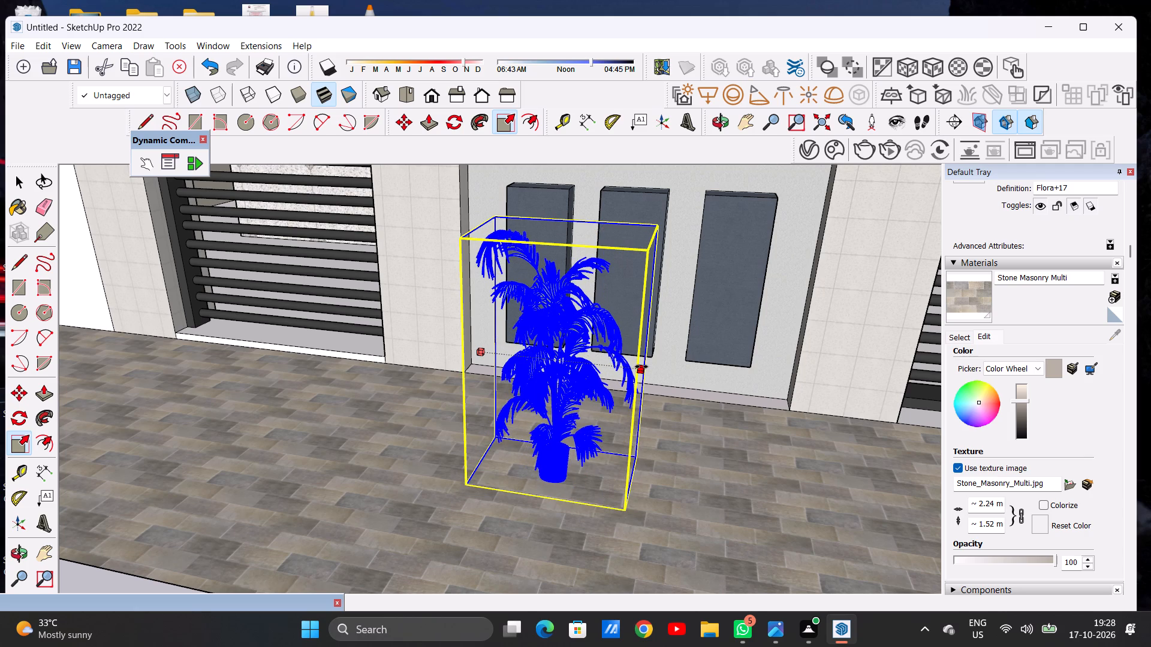
left_click(641, 367)
left_click(544, 377)
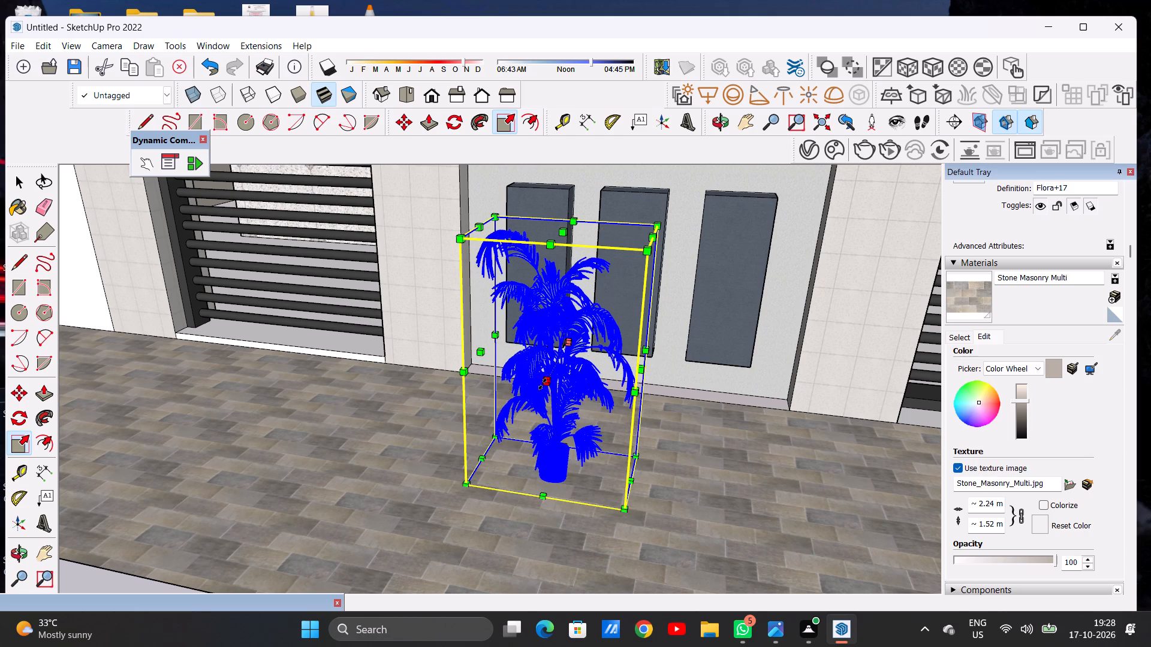
left_click(535, 397)
key("space")
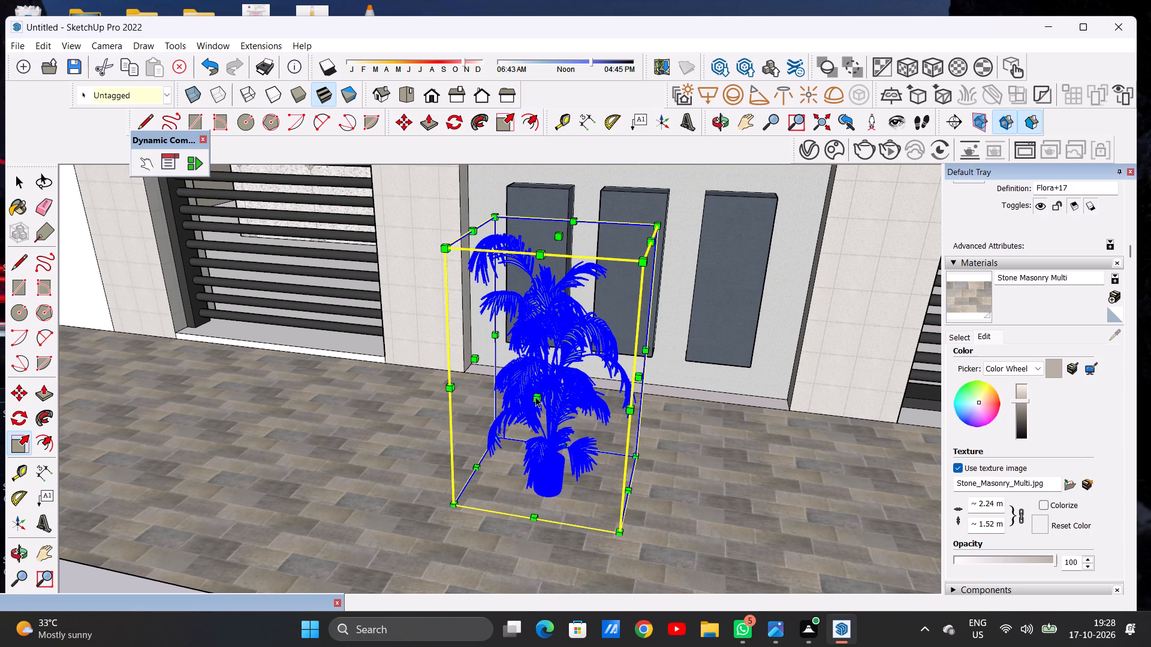
scroll(549, 393, "down", 14)
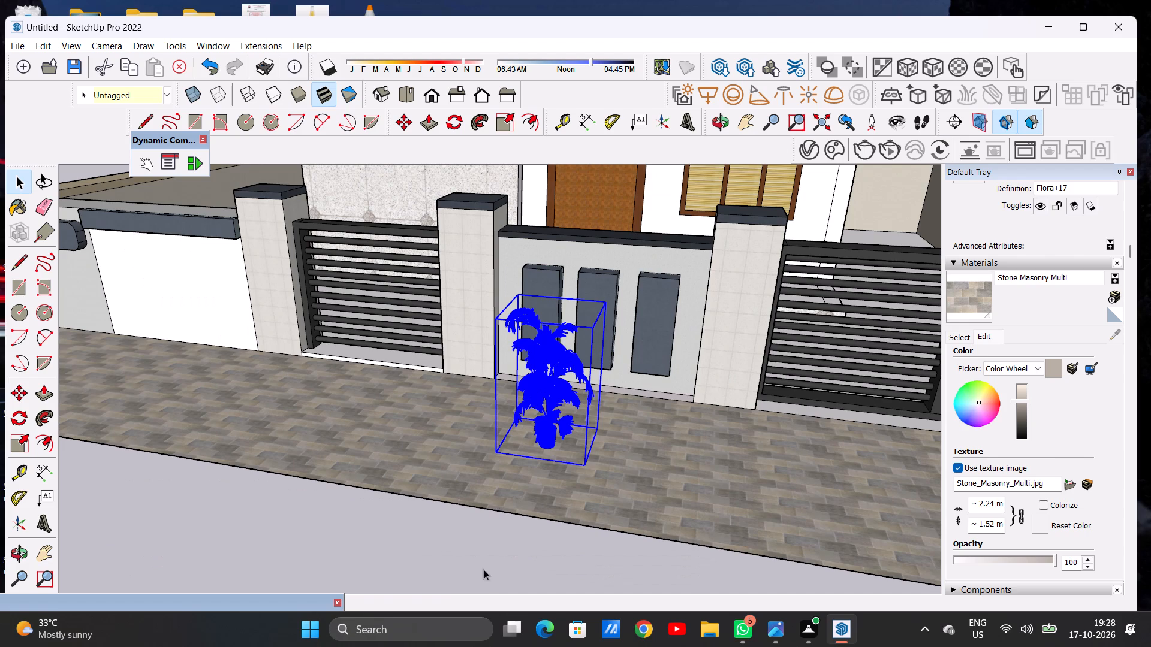
left_click(484, 577)
Move the enlarged palm across the pavement so its bounding-box corner meets the base of the three-panel boundary wall.
scroll(532, 441, "up", 5)
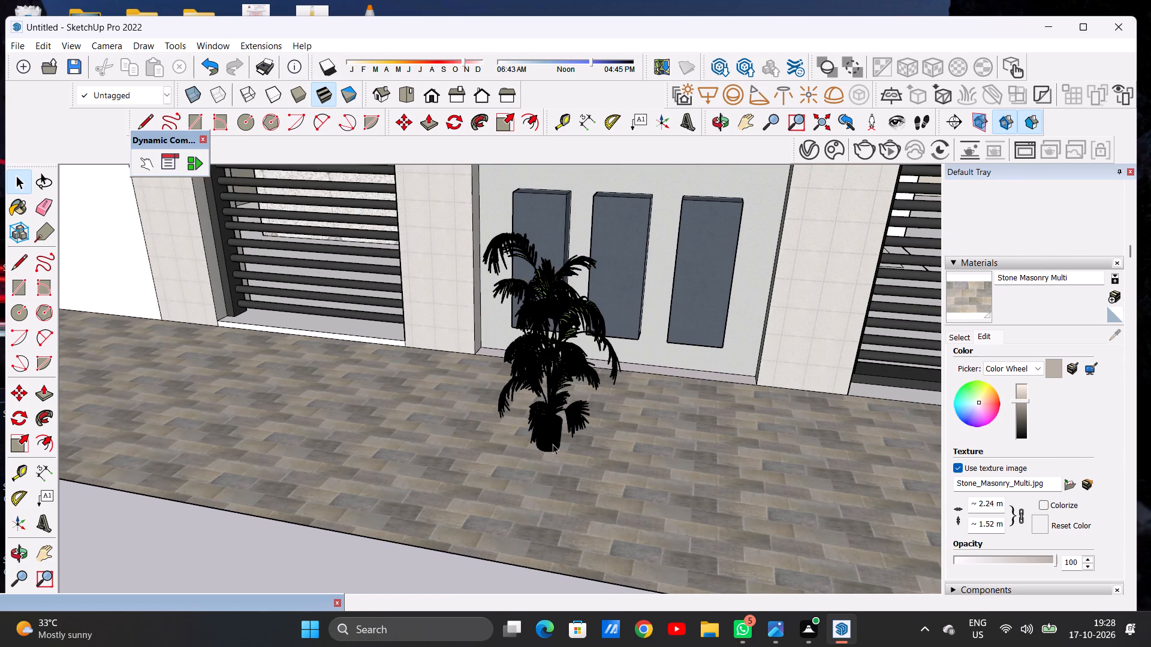
middle_click_drag(627, 425, 341, 489)
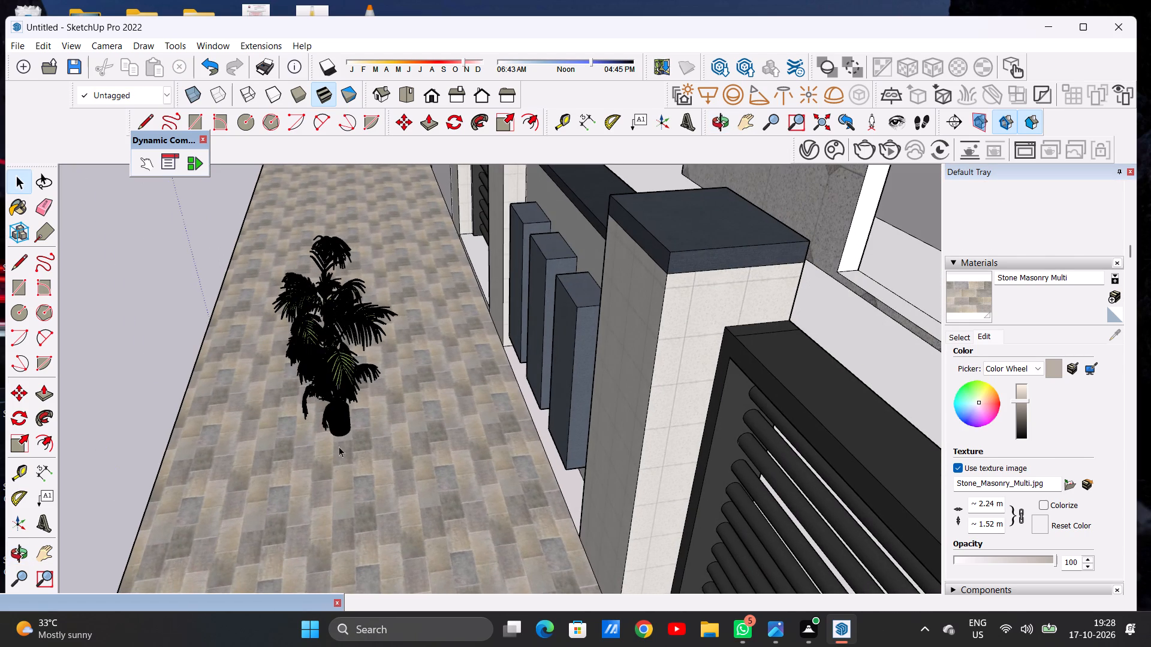
left_click(332, 425)
key("m")
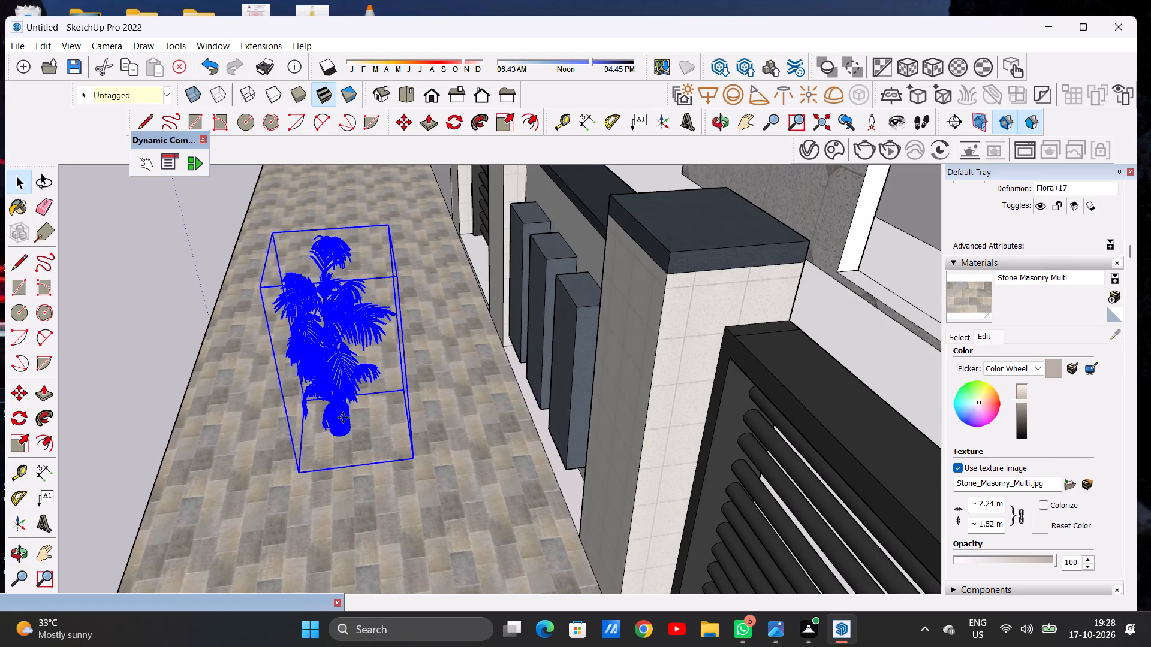
left_click(409, 464)
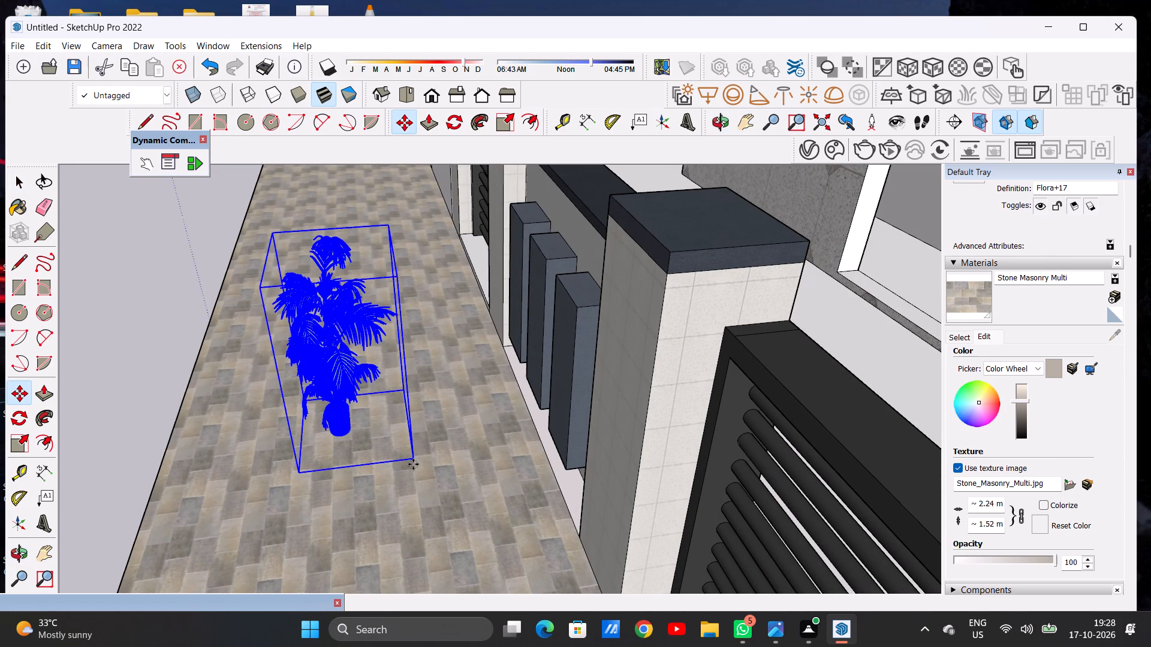
left_click(584, 563)
key("space")
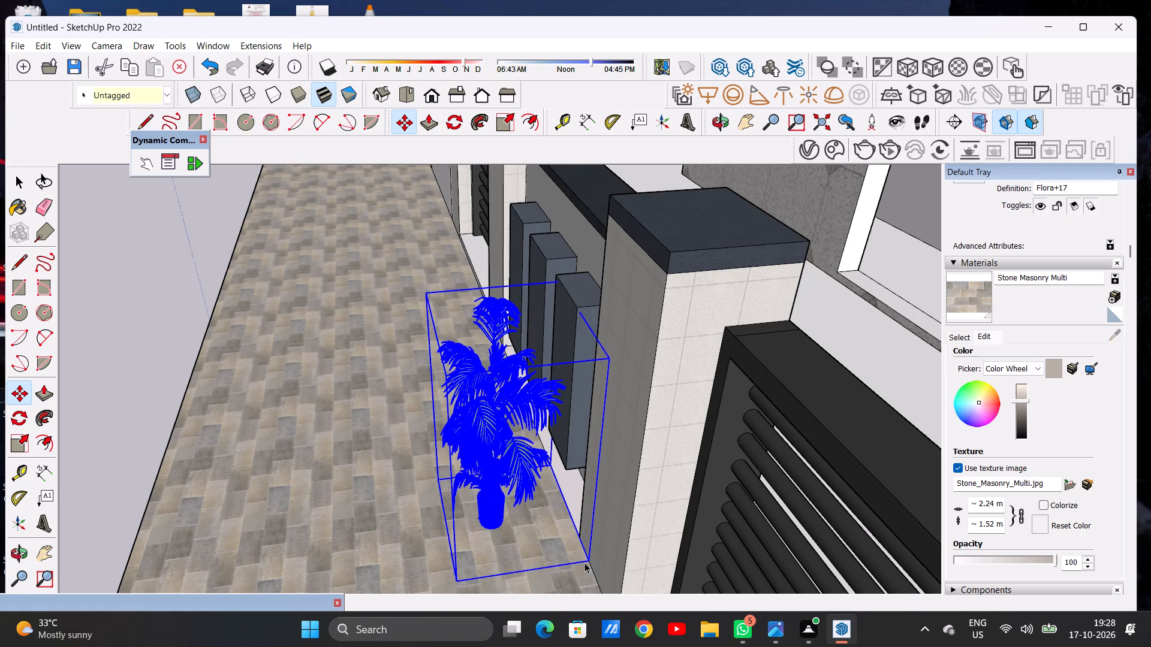
left_click(120, 355)
Move the palm along the wall so its bounding-box corner meets the base corner of the pillar beside the double gate.
scroll(243, 373, "down", 5)
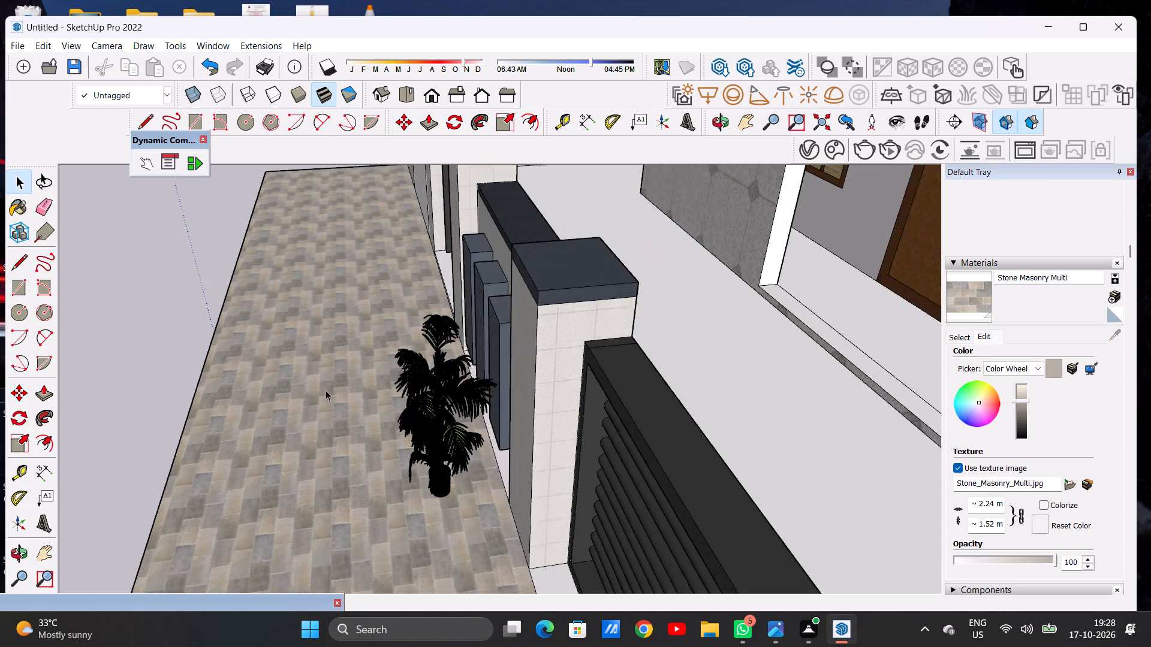
scroll(354, 391, "down", 5)
scroll(393, 440, "up", 8)
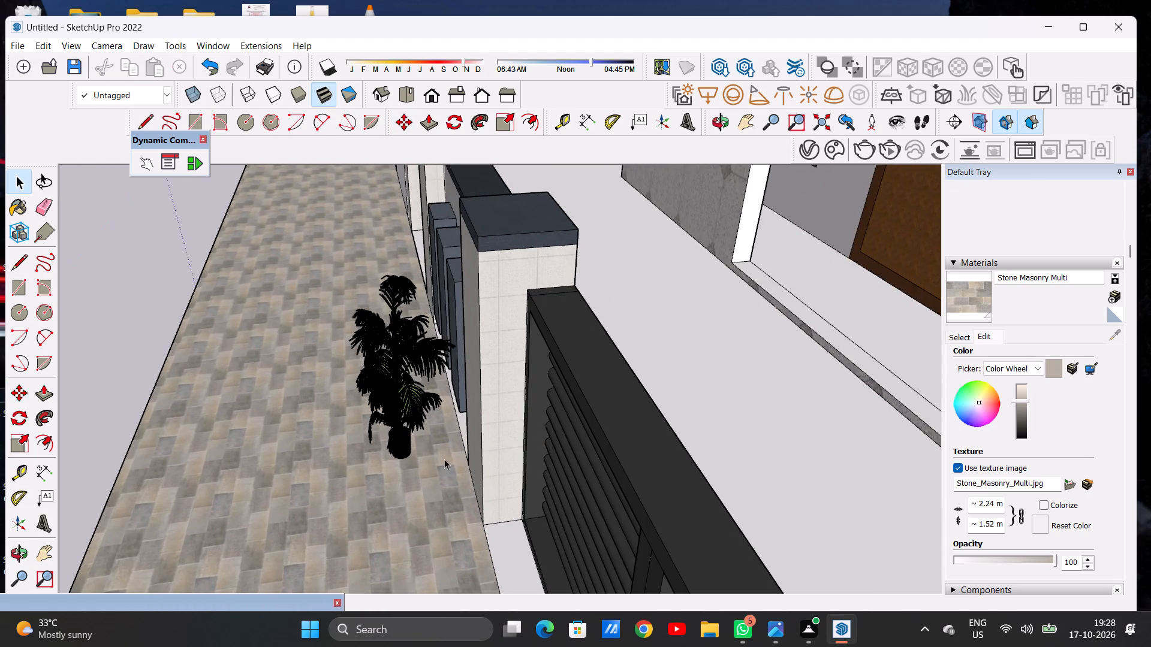
middle_click_drag(444, 459, 476, 443)
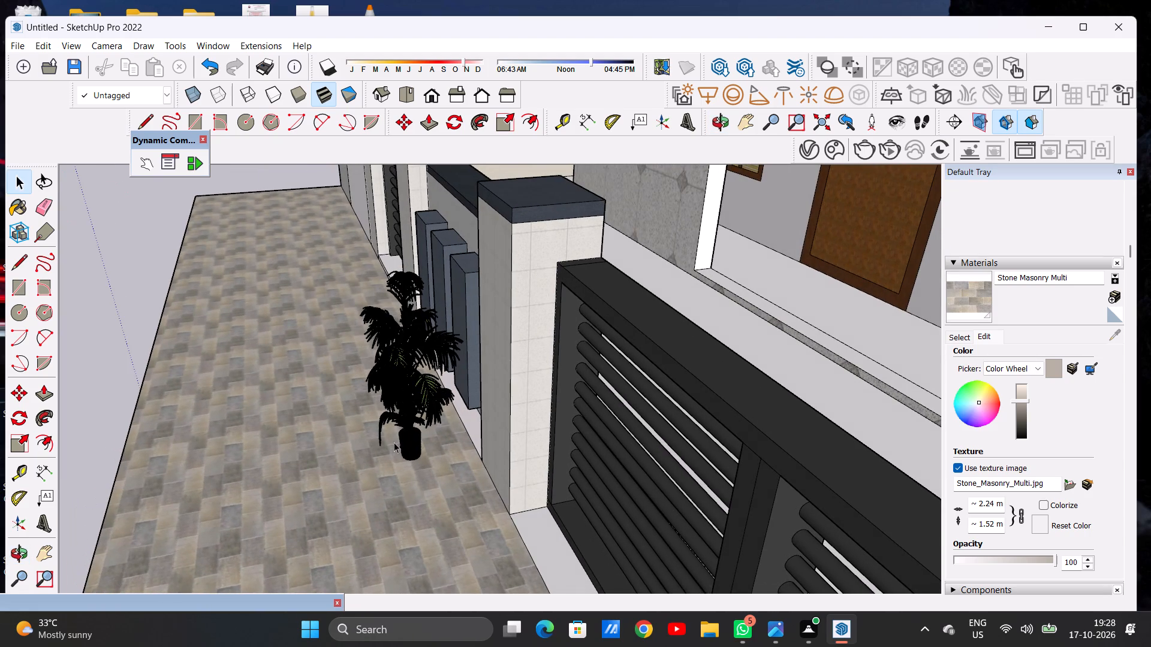
left_click(406, 442)
key("m")
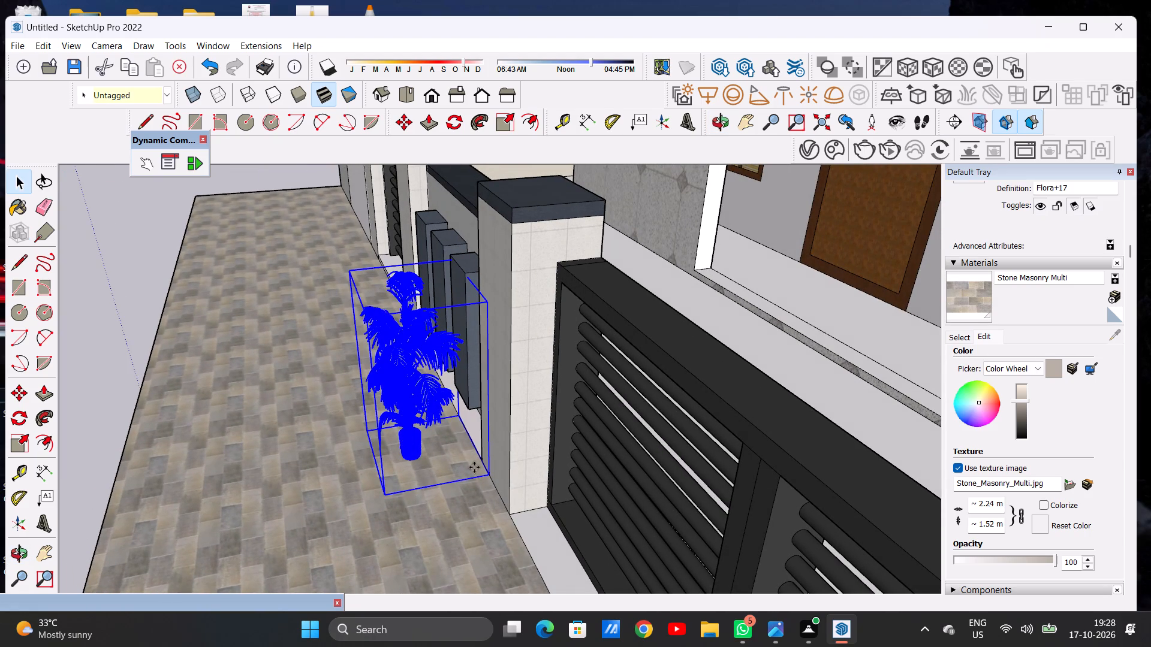
left_click(486, 471)
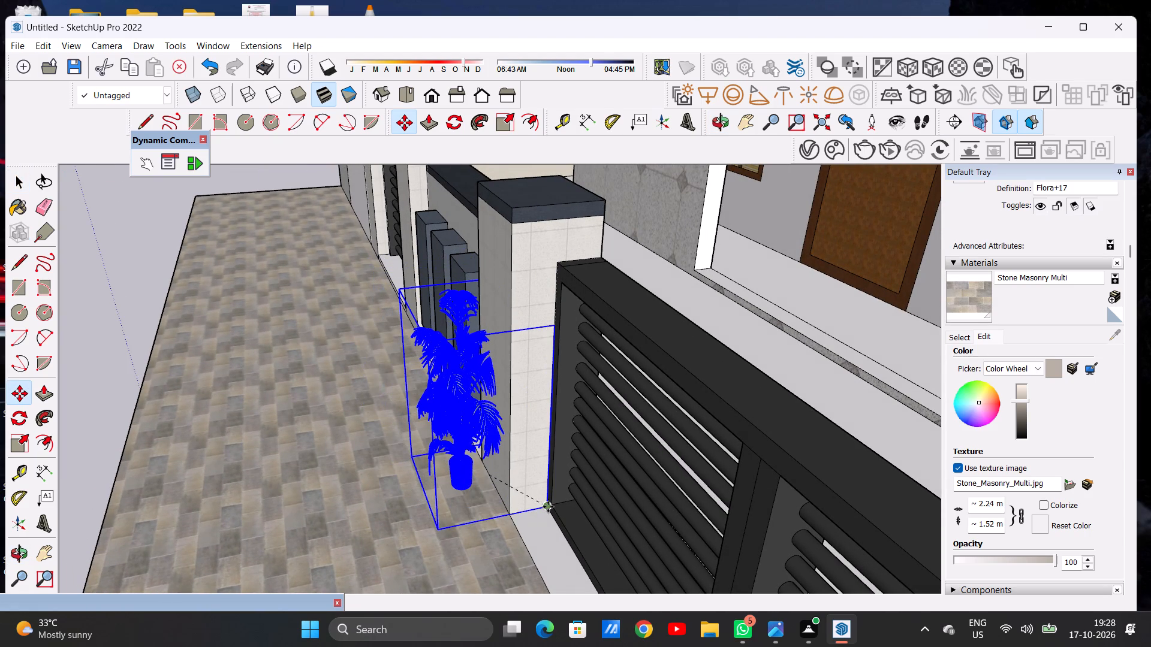
left_click(518, 517)
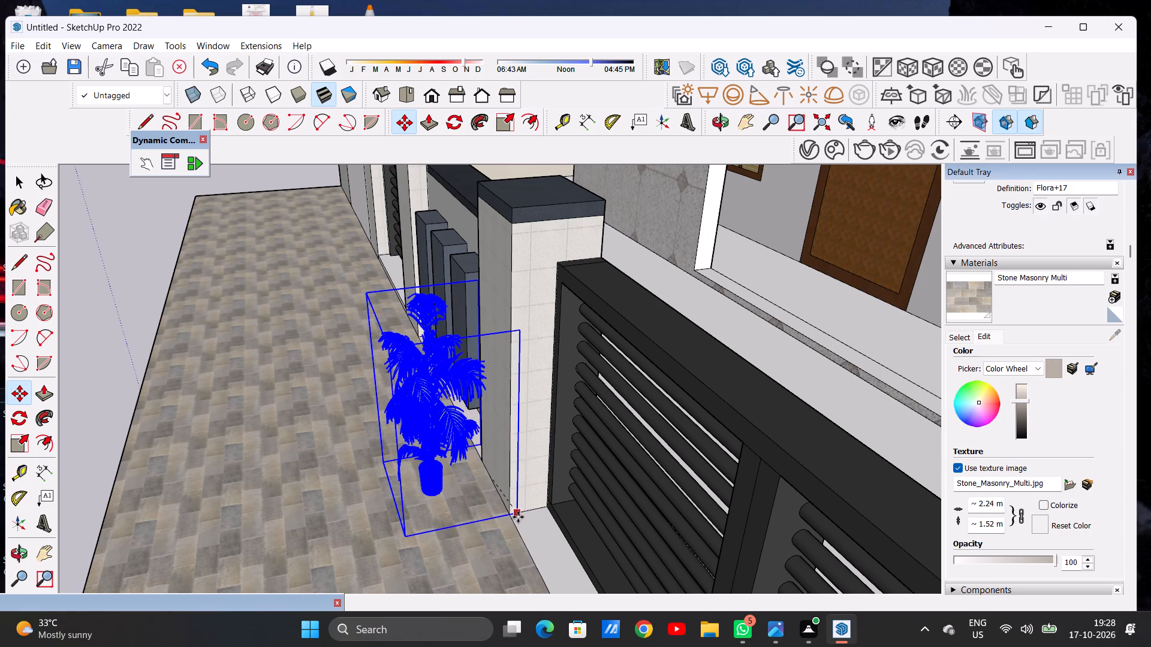
key("space")
left_click(135, 281)
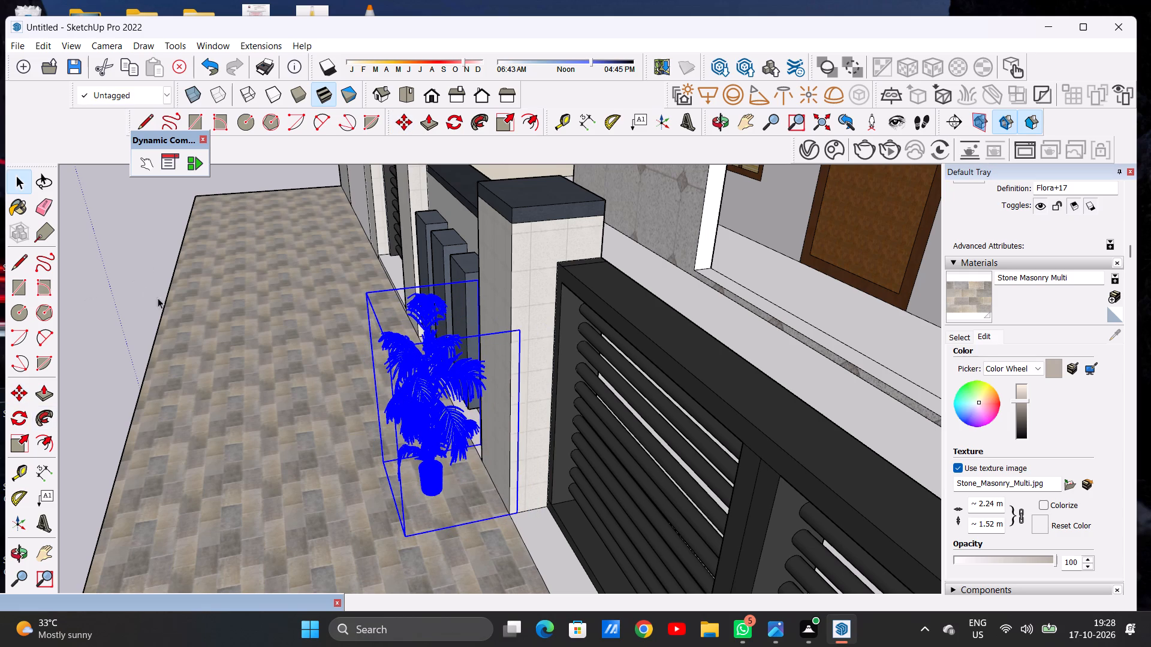
Examine the palm's placement and size against the gates, boundary wall and house from the street front.
scroll(471, 361, "down", 11)
middle_click_drag(402, 460, 503, 456)
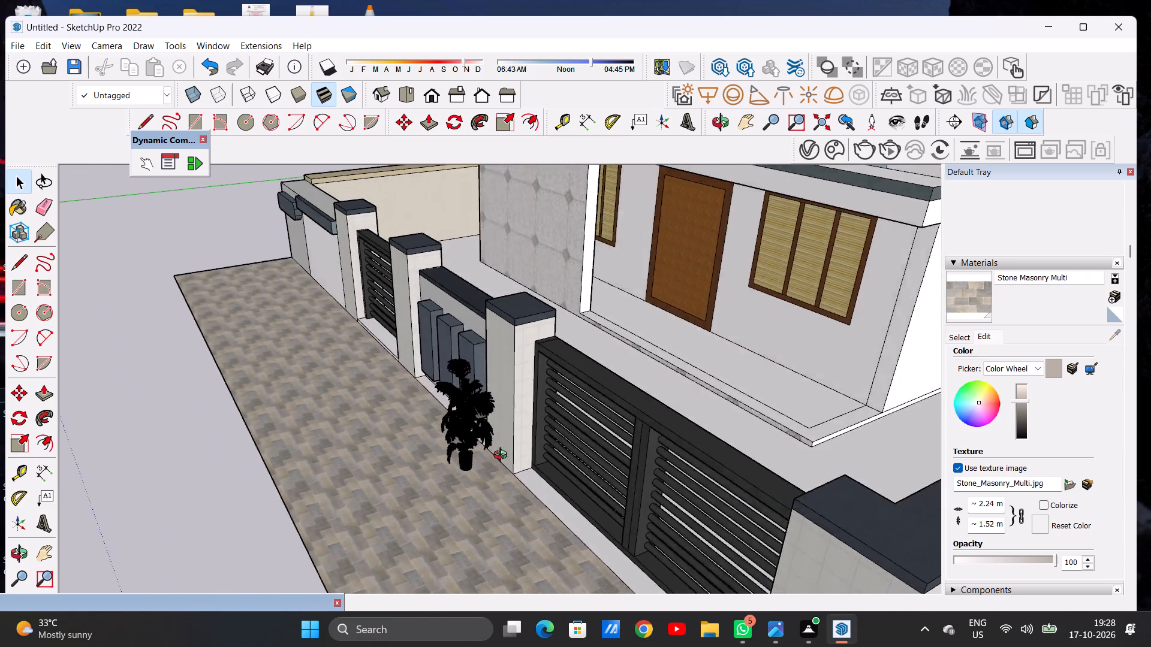
middle_click_drag(503, 456, 611, 436)
scroll(498, 442, "down", 5)
middle_click_drag(486, 453, 575, 447)
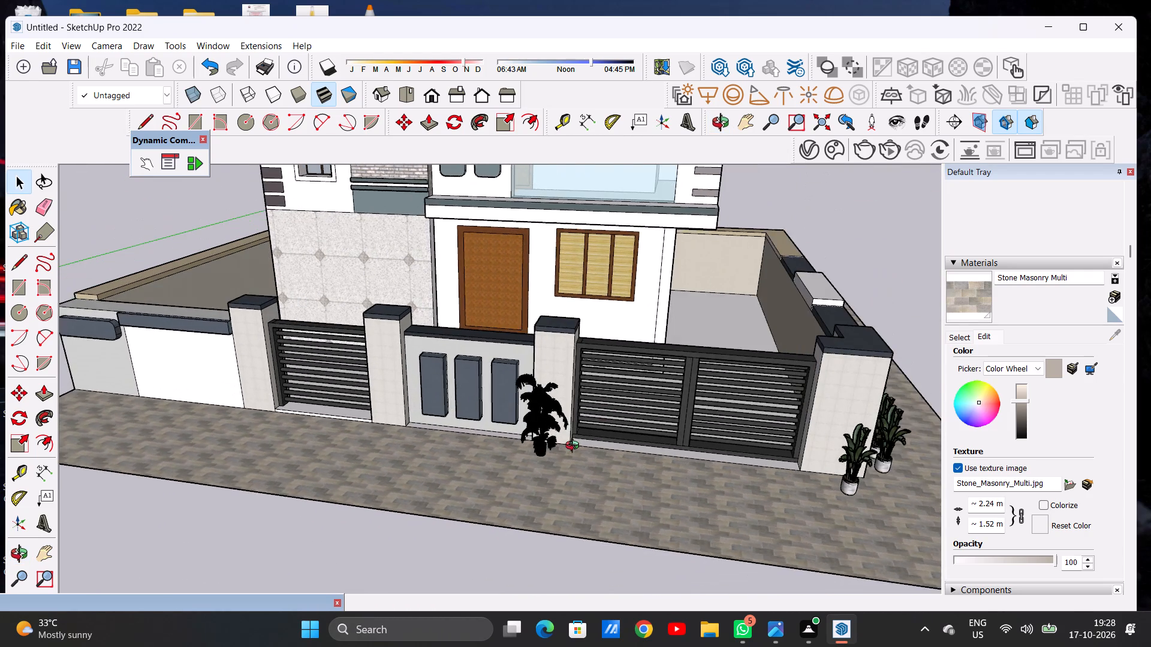
middle_click_drag(575, 447, 587, 442)
scroll(546, 452, "down", 5)
middle_click_drag(530, 445, 555, 422)
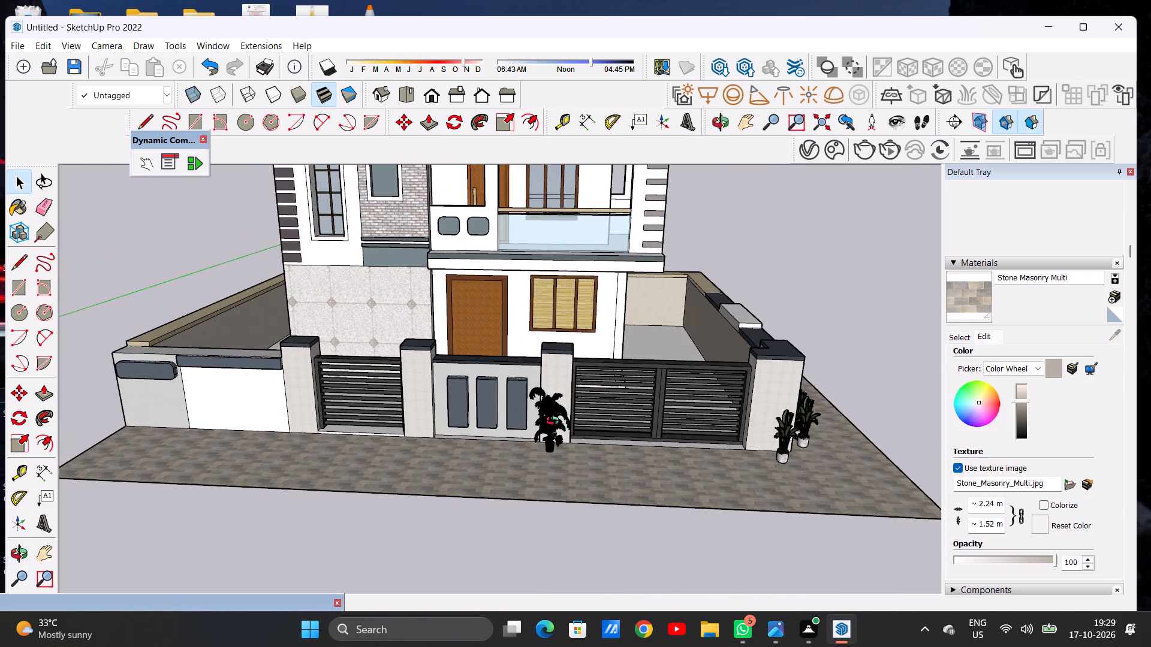
middle_click_drag(555, 422, 572, 406)
scroll(538, 462, "down", 3)
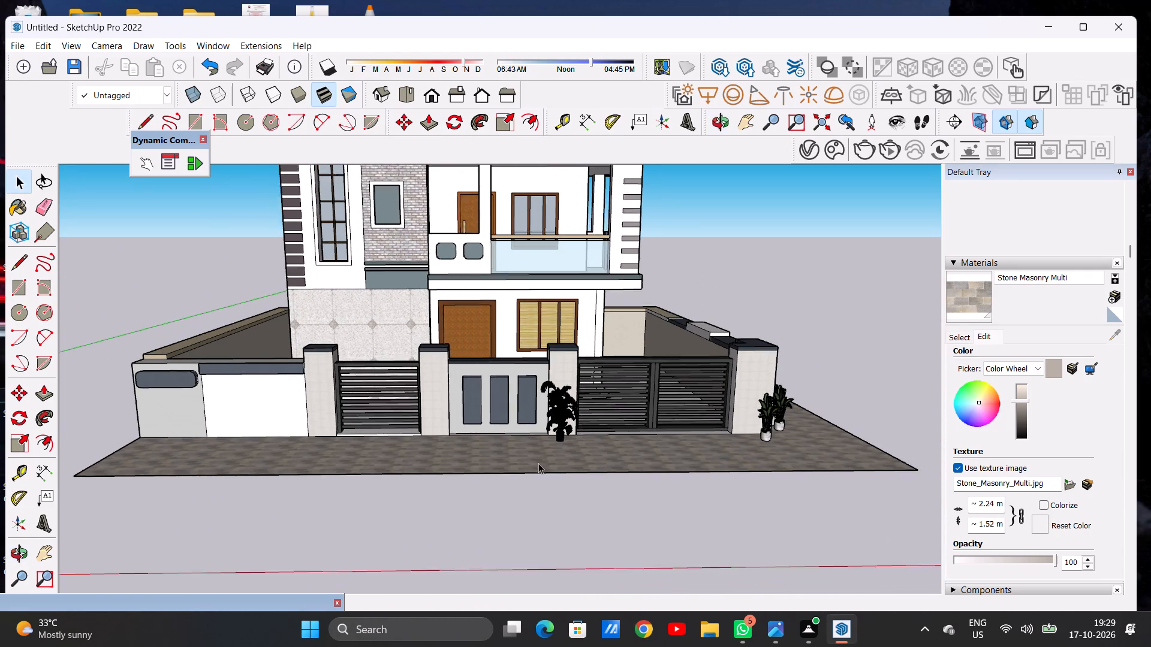
Copy the white-potted leafy plant from the double gate's outer pillar to the three-panel wall, beside the palm.
scroll(538, 463, "down", 2)
scroll(541, 446, "up", 3)
scroll(845, 391, "up", 5)
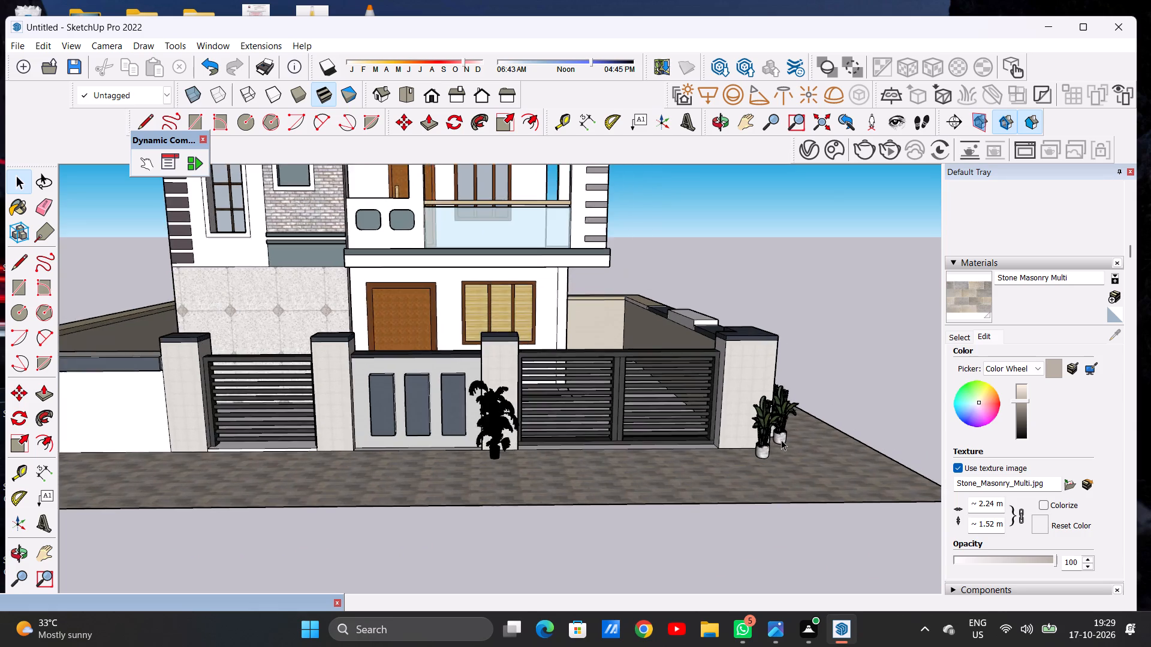
scroll(781, 440, "up", 6)
left_click(752, 457)
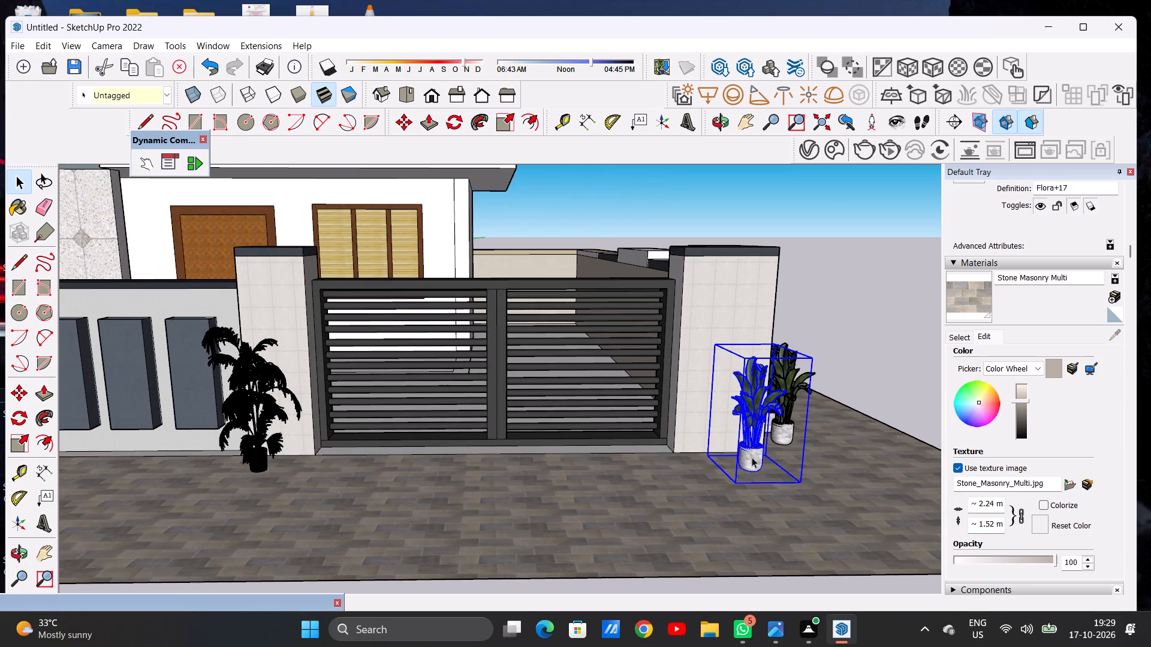
key("m")
left_click(730, 485)
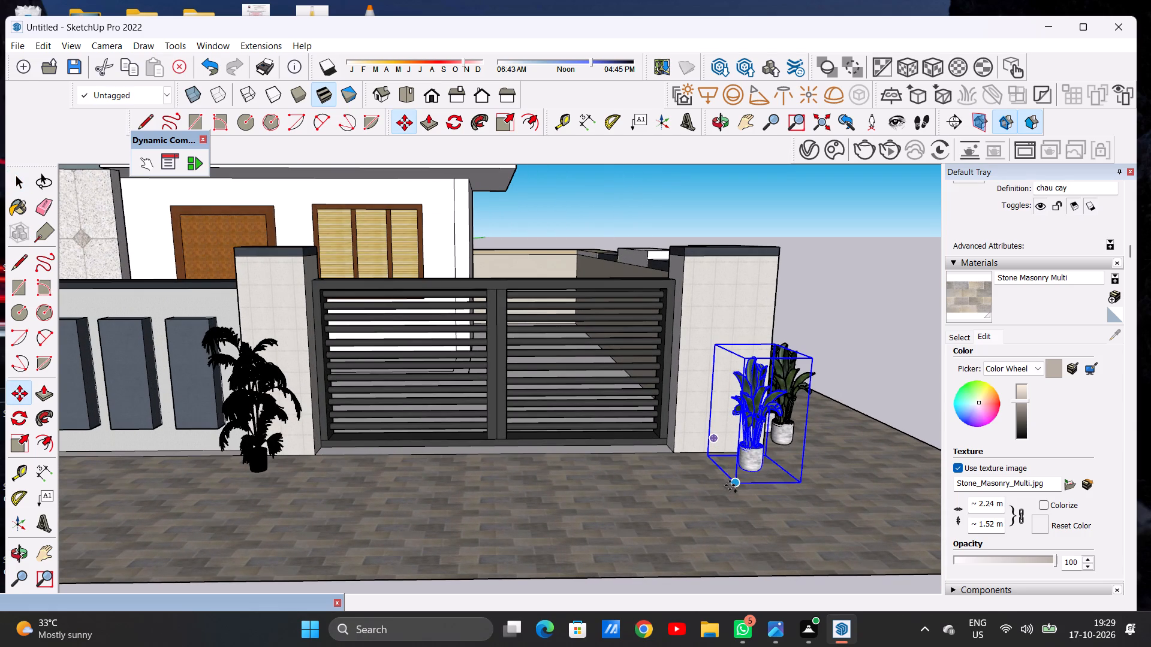
scroll(134, 463, "up", 3)
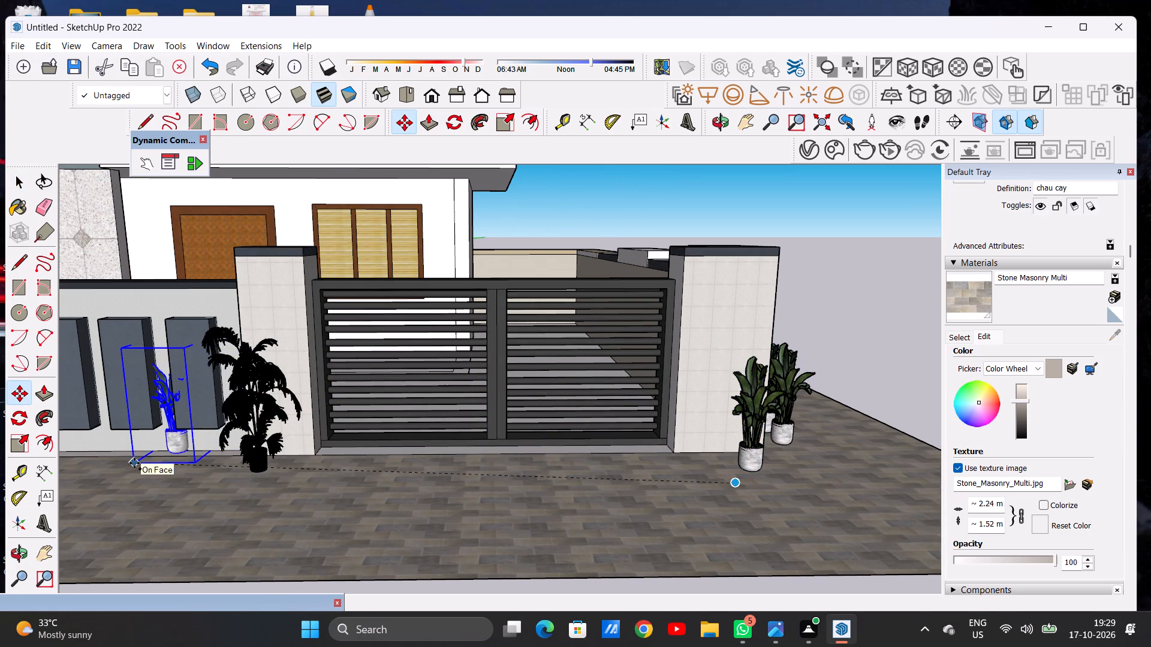
scroll(134, 463, "up", 2)
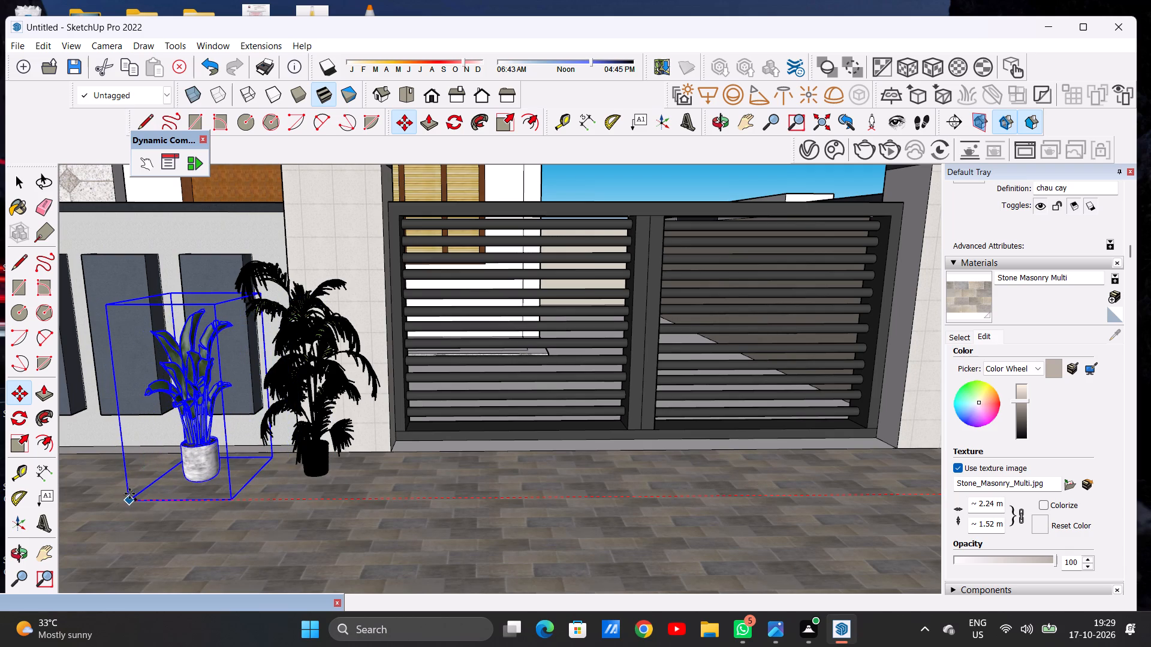
left_click(128, 493)
key("space")
scroll(293, 406, "down", 12)
scroll(299, 392, "up", 1)
scroll(291, 415, "down", 4)
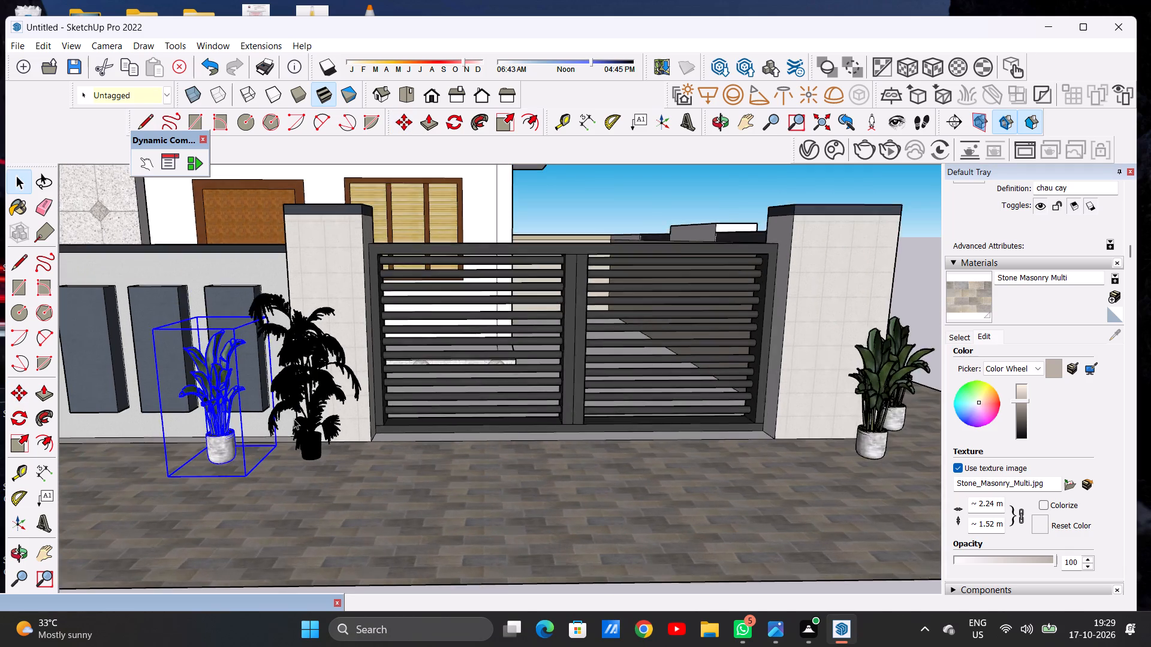
scroll(294, 419, "down", 12)
left_click(263, 540)
Copy the potted palm along the wall to the other side of the white-potted plant, in front of the wall panels.
scroll(240, 424, "up", 6)
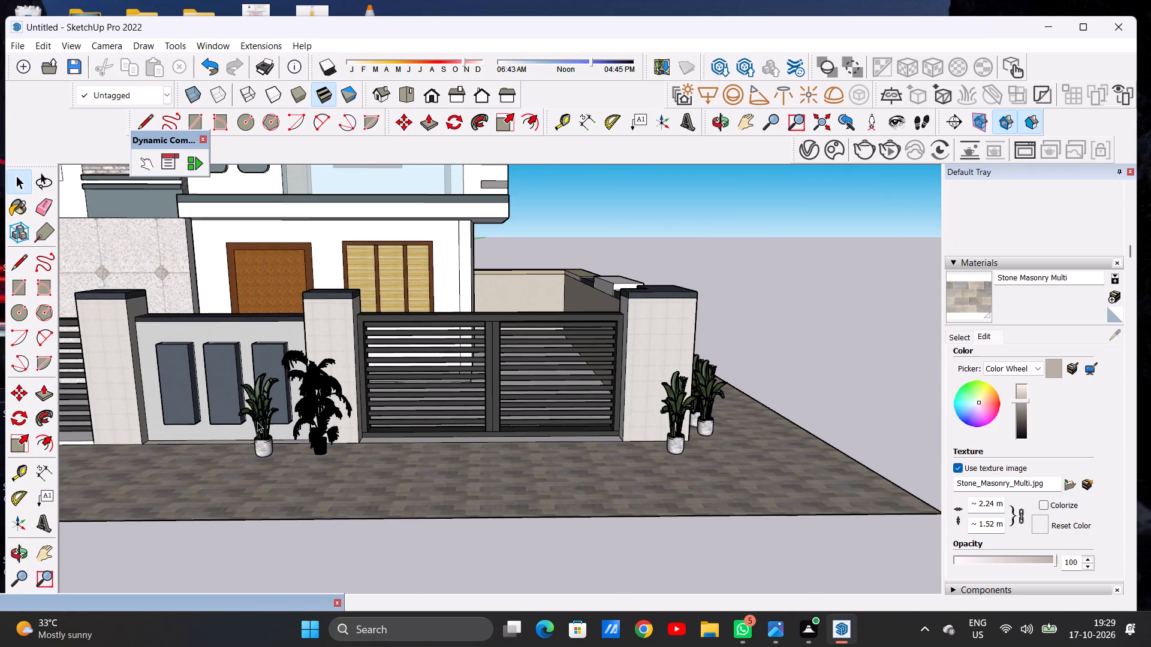
middle_click_drag(242, 446, 330, 452)
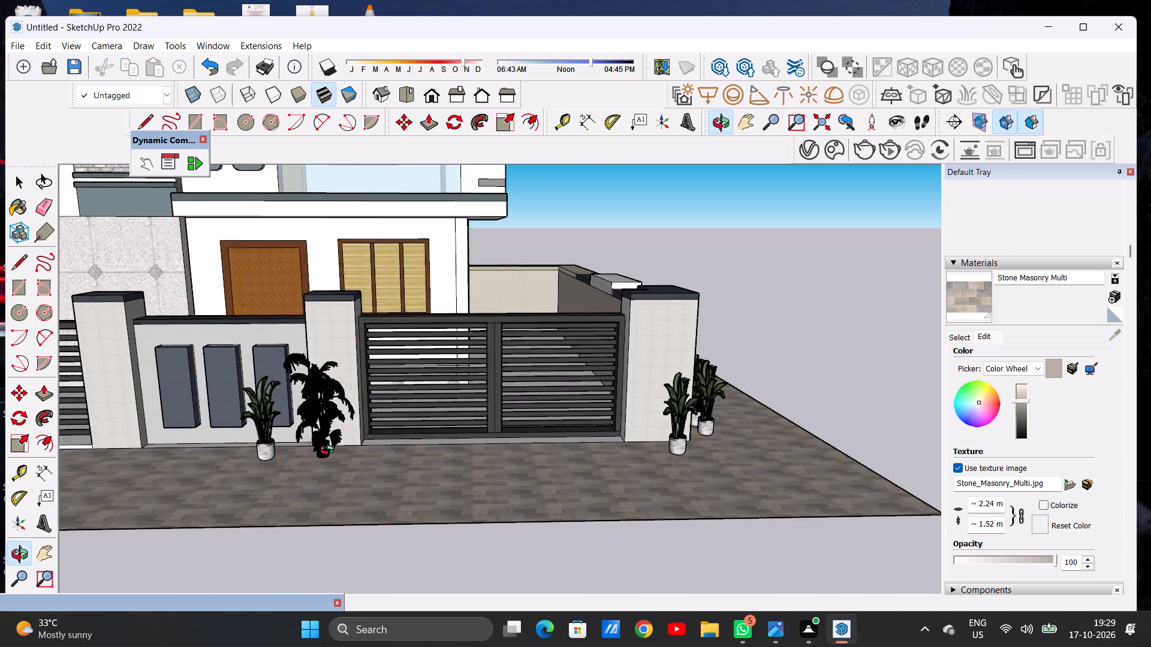
middle_click_drag(330, 452, 437, 436)
scroll(348, 438, "down", 5)
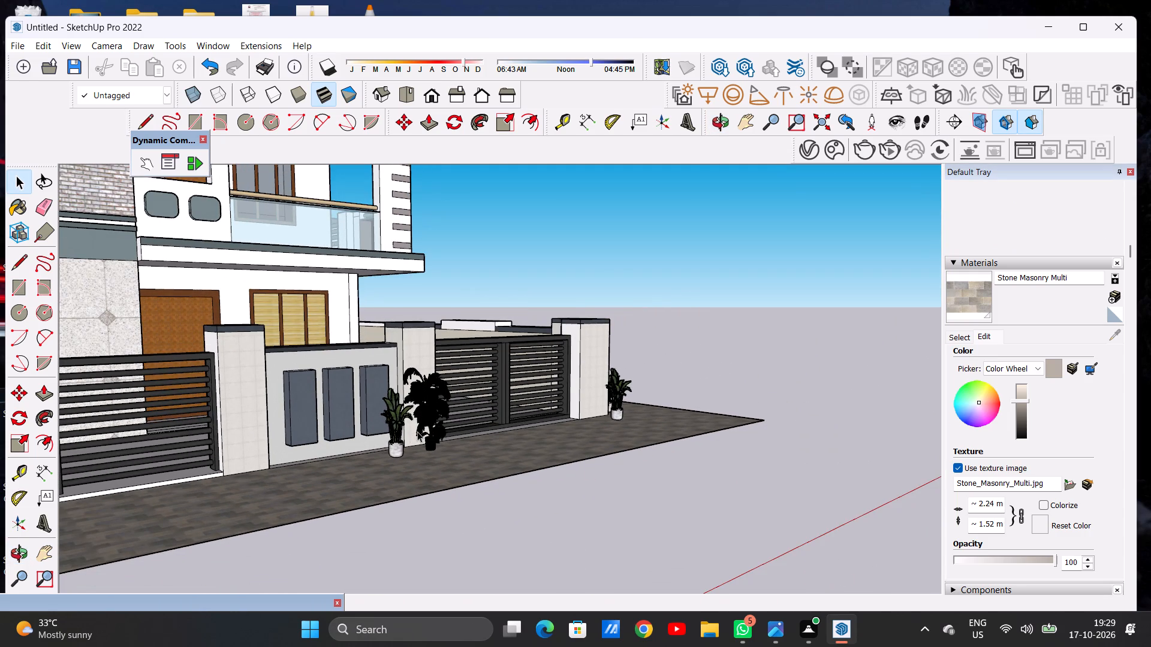
left_click(427, 431)
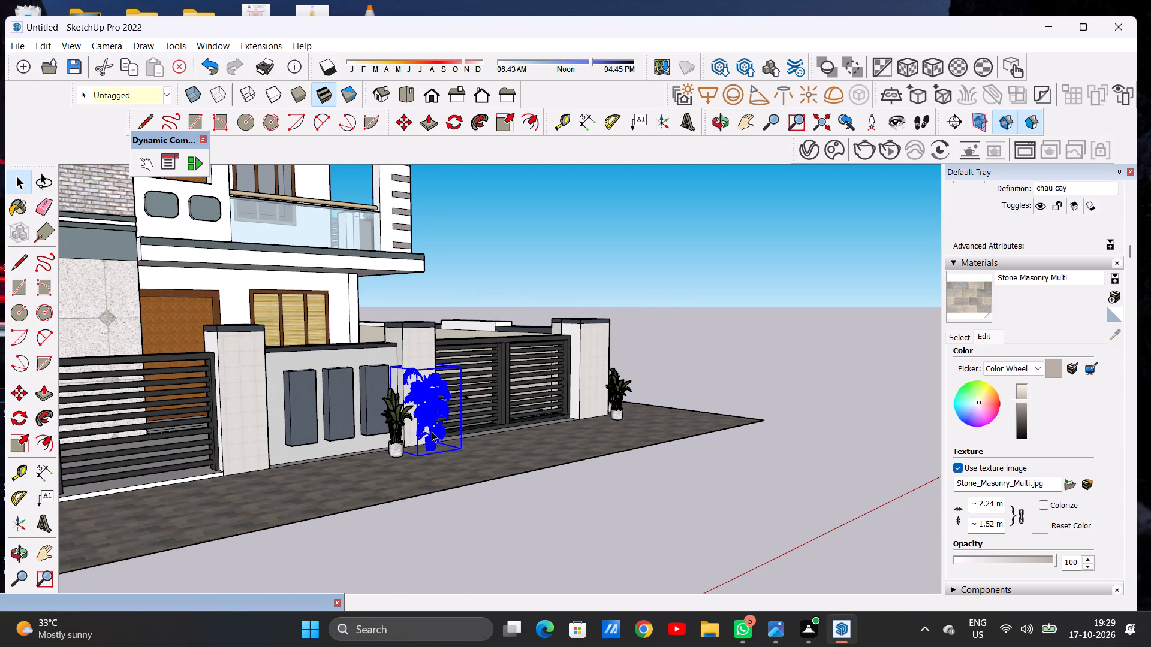
key("m")
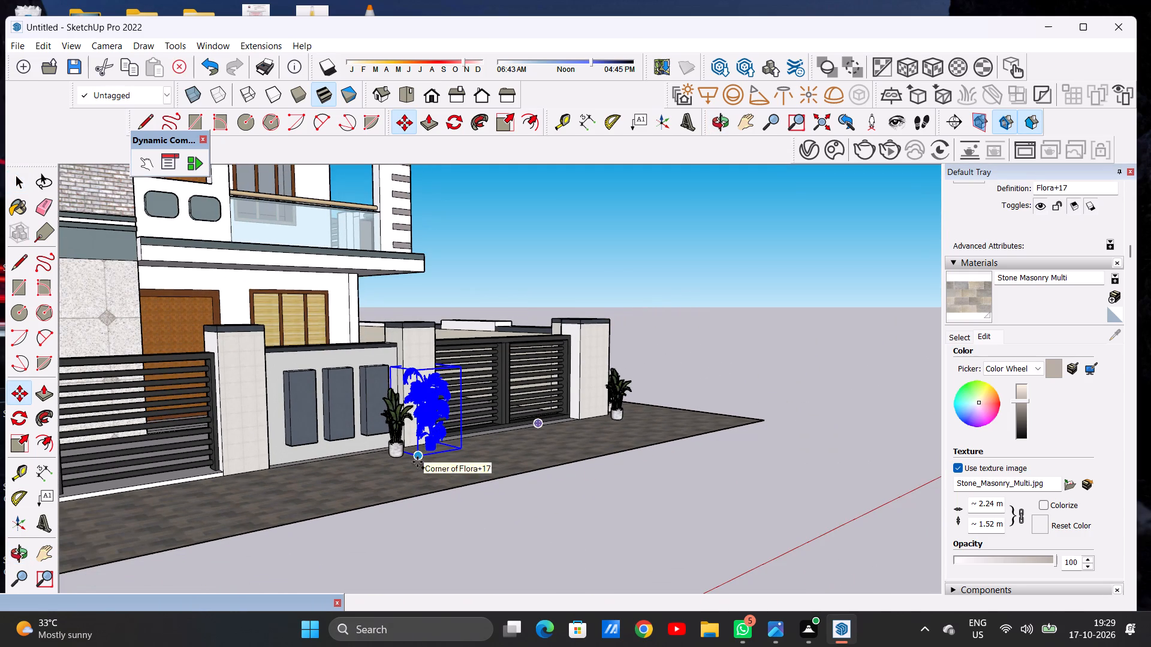
left_click(417, 462)
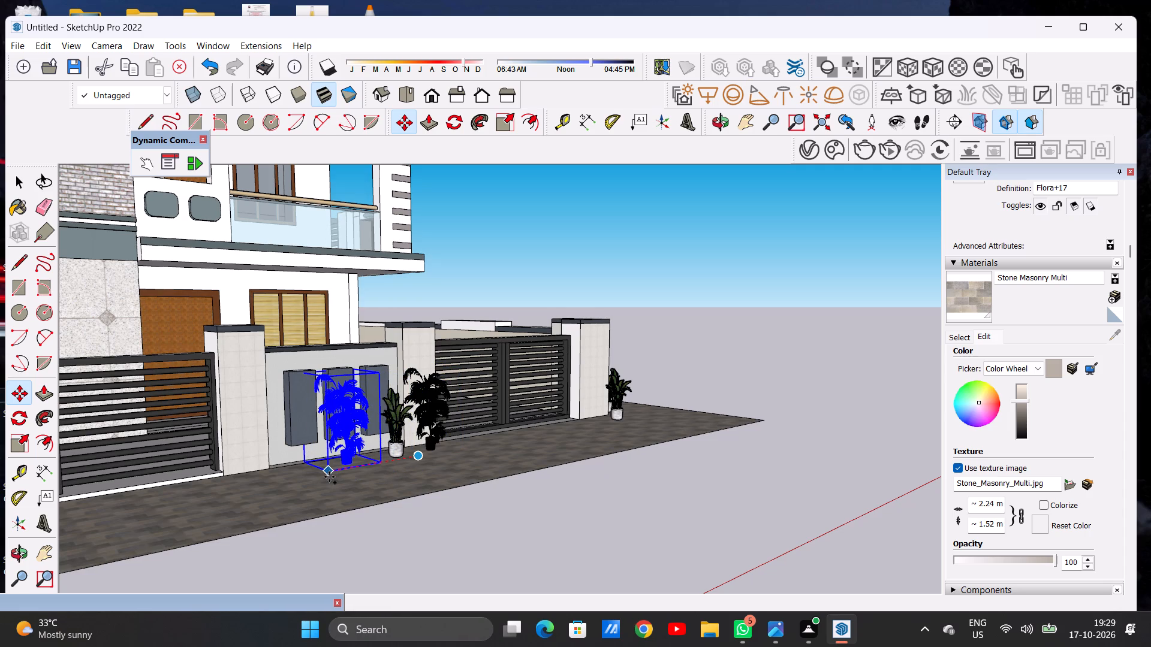
left_click(329, 477)
key("space")
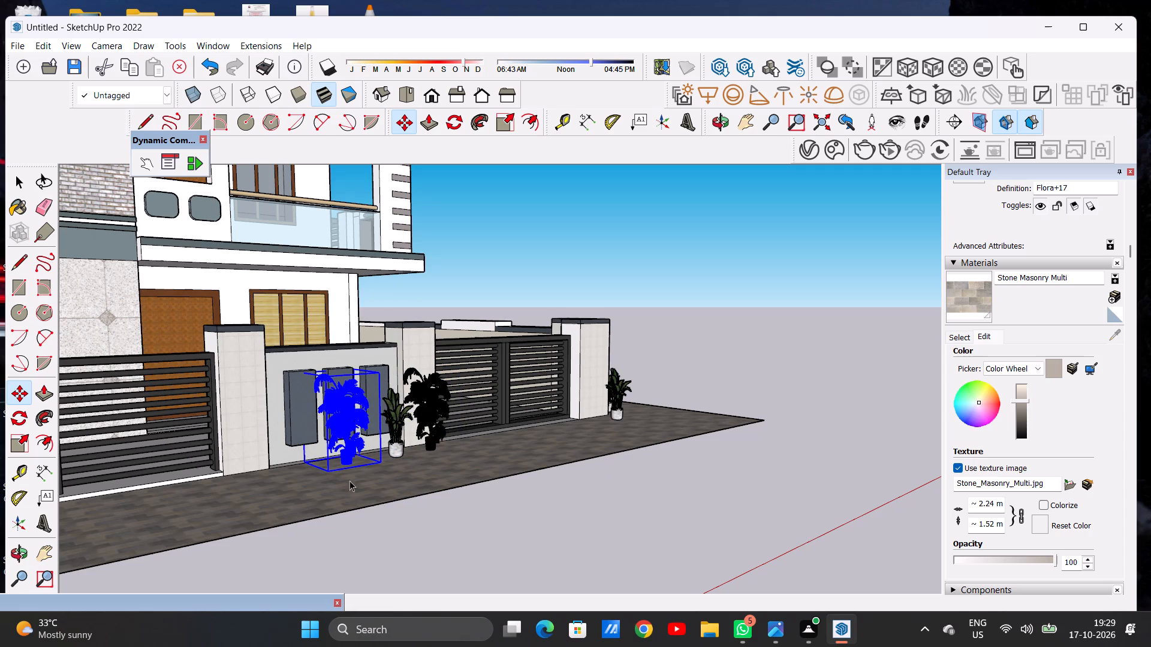
left_click(447, 504)
Examine the spacing and size of the plants along the boundary wall, both close up and against the whole house.
scroll(333, 381, "up", 7)
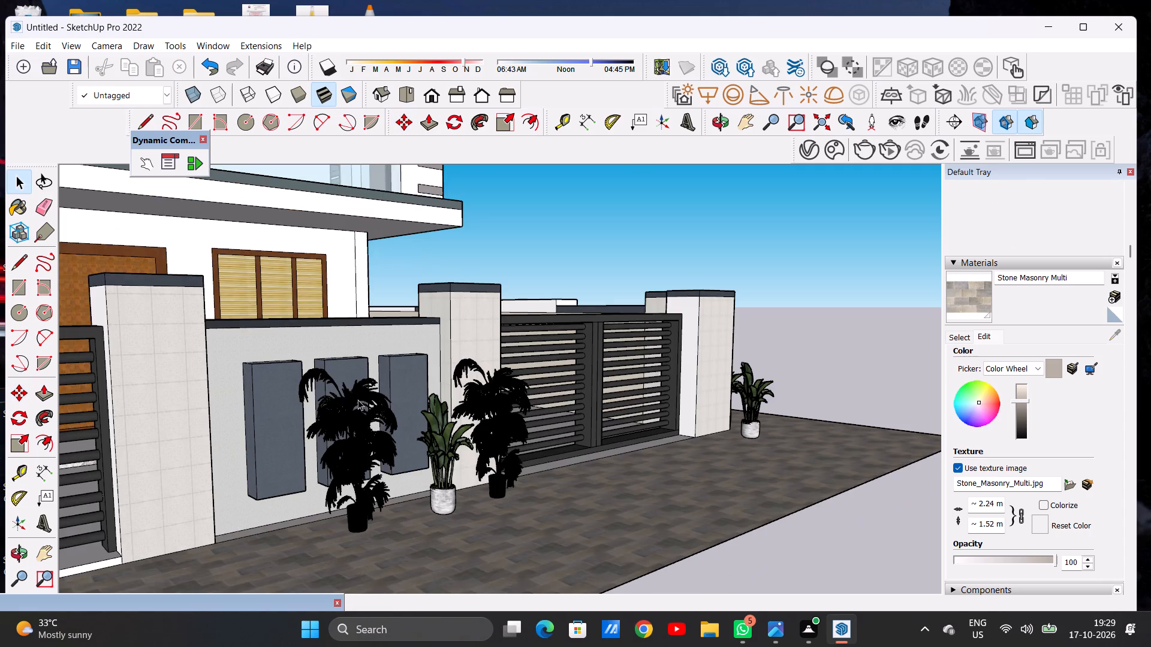
scroll(358, 401, "up", 4)
middle_click_drag(387, 427, 162, 442)
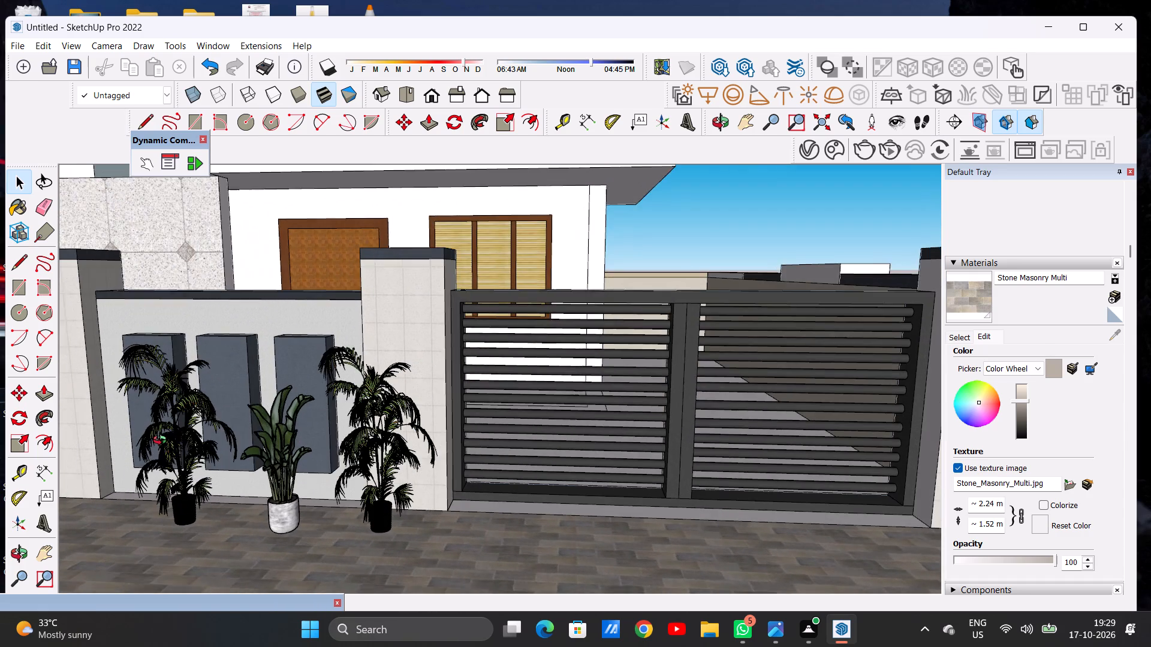
middle_click_drag(162, 442, 167, 442)
scroll(329, 428, "down", 9)
scroll(382, 464, "down", 4)
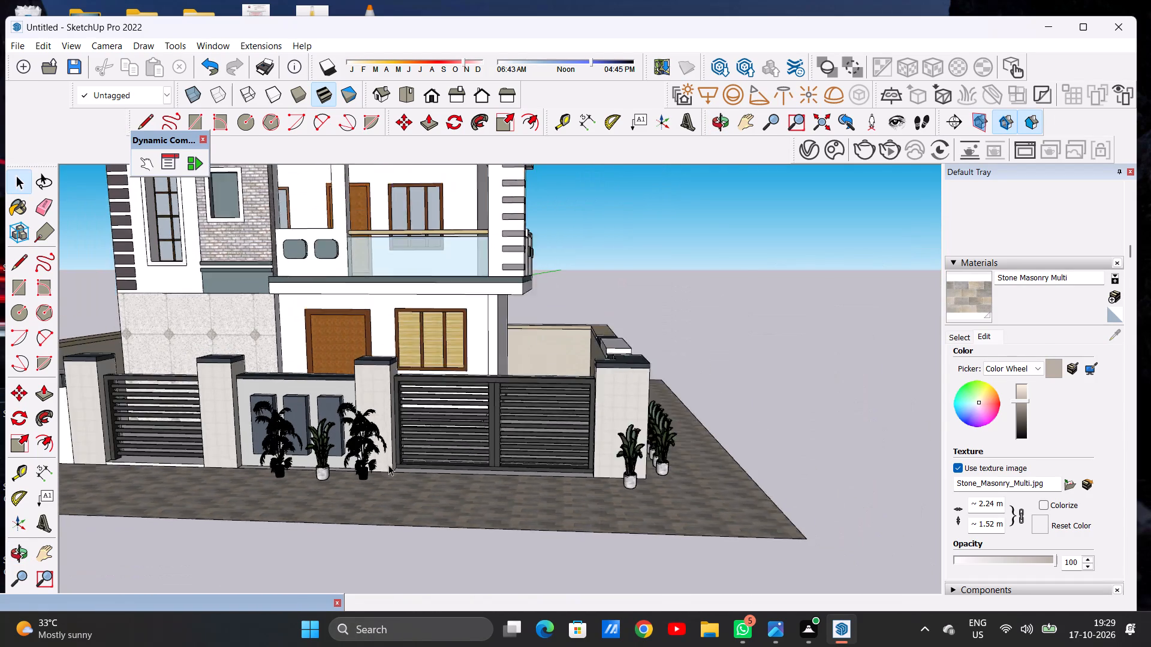
scroll(388, 465, "down", 8)
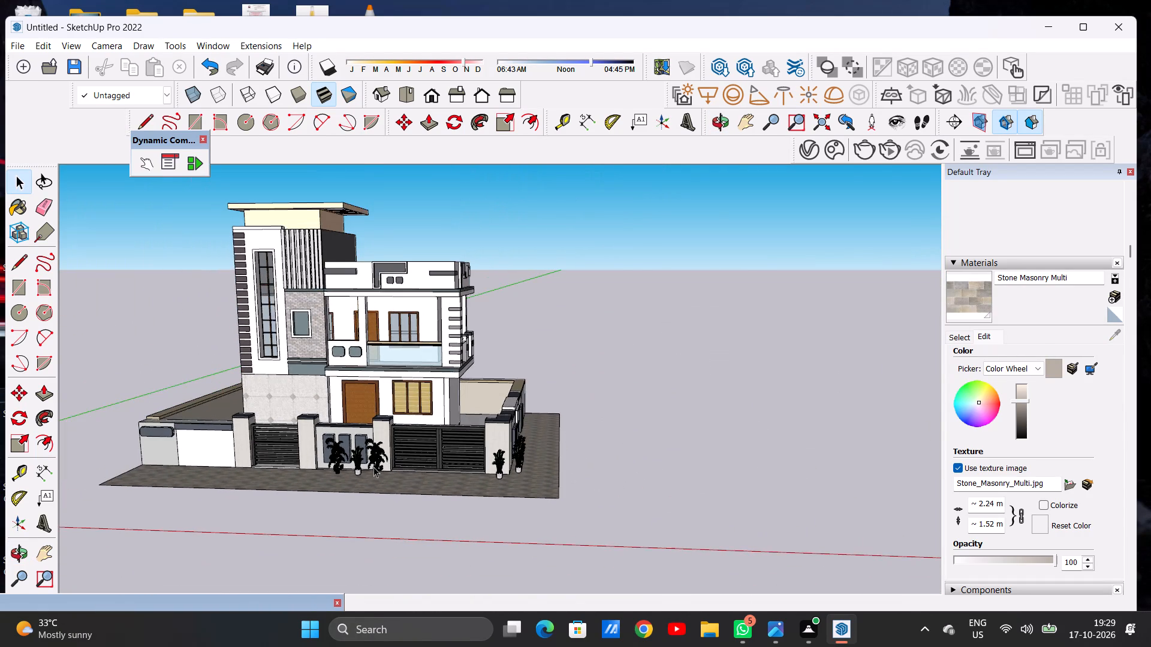
Copy the palm in front of the wall panels along the wall, toward the pillar beside the single gate.
scroll(341, 463, "up", 10)
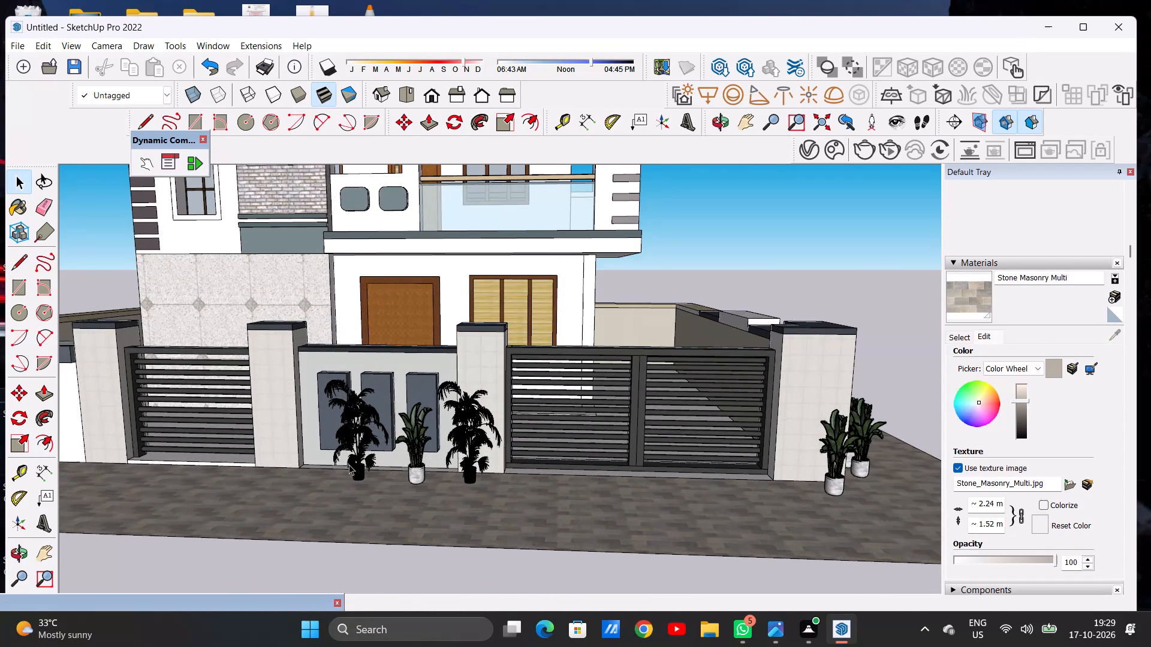
scroll(349, 464, "up", 5)
left_click(357, 475)
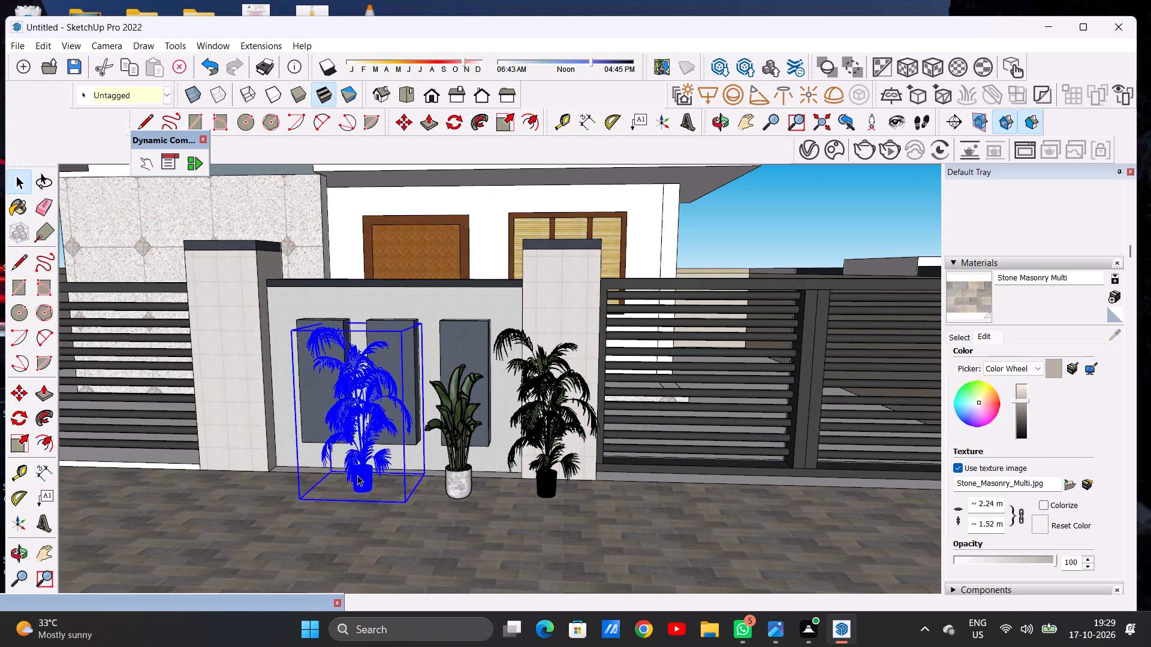
key("m")
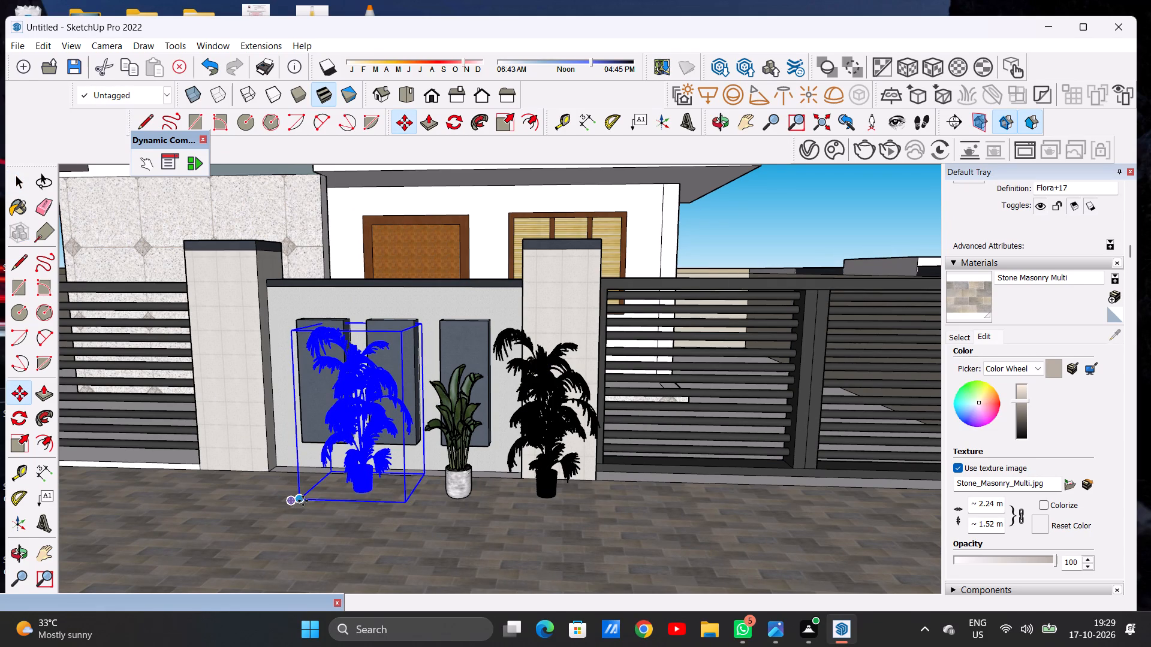
left_click(303, 501)
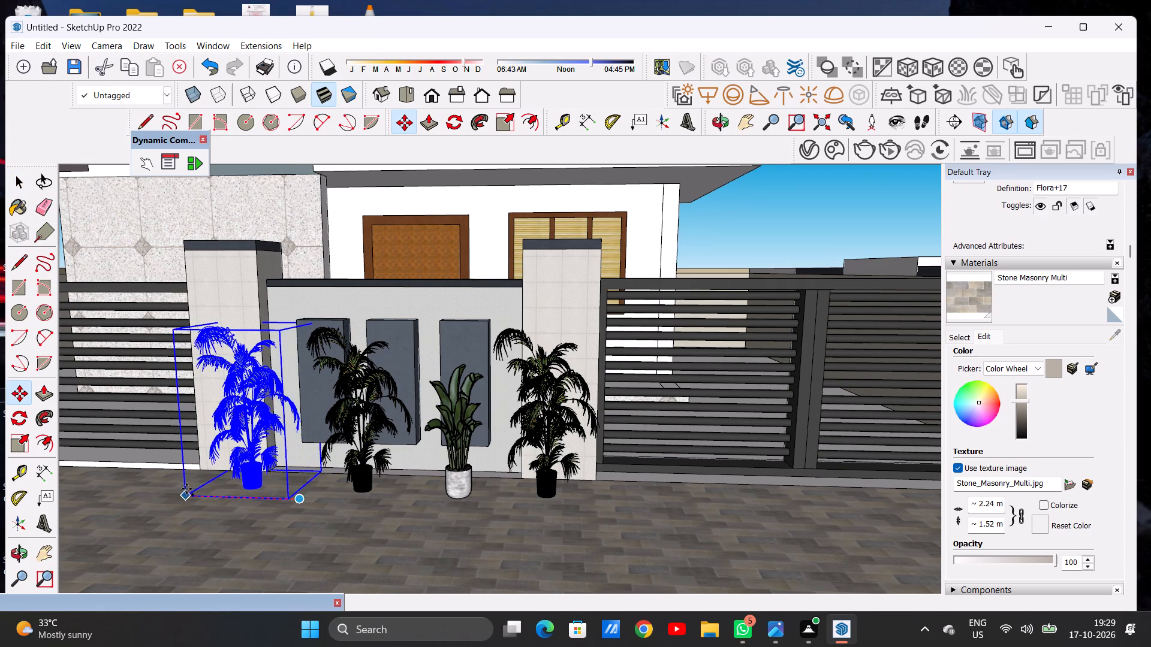
left_click(209, 488)
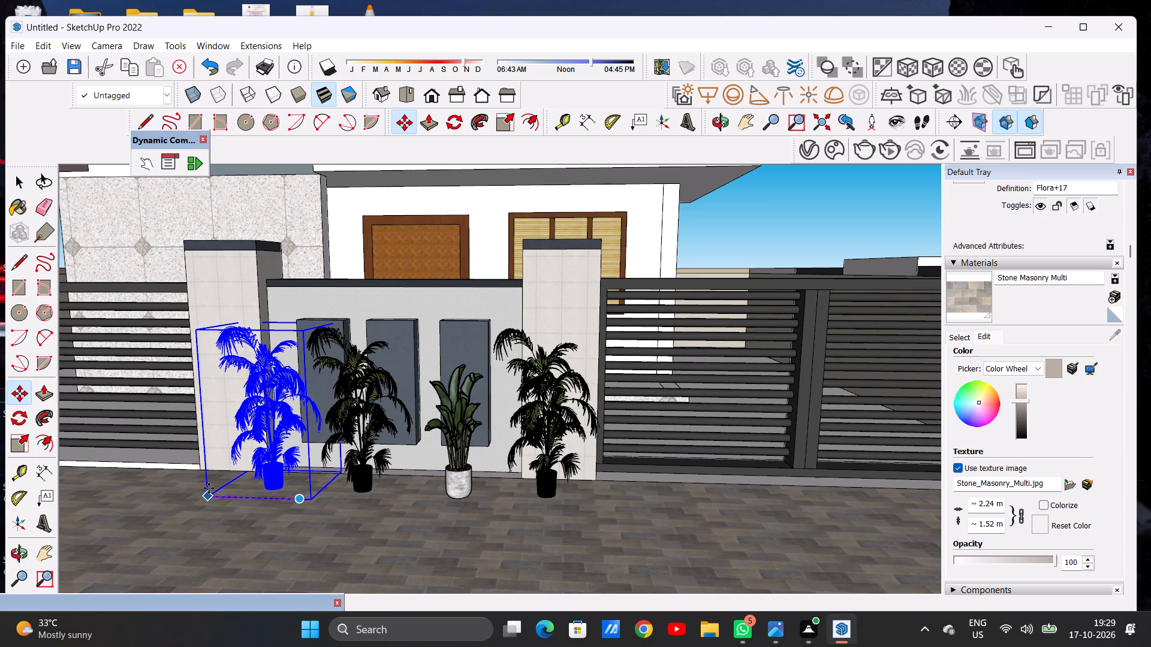
key("space")
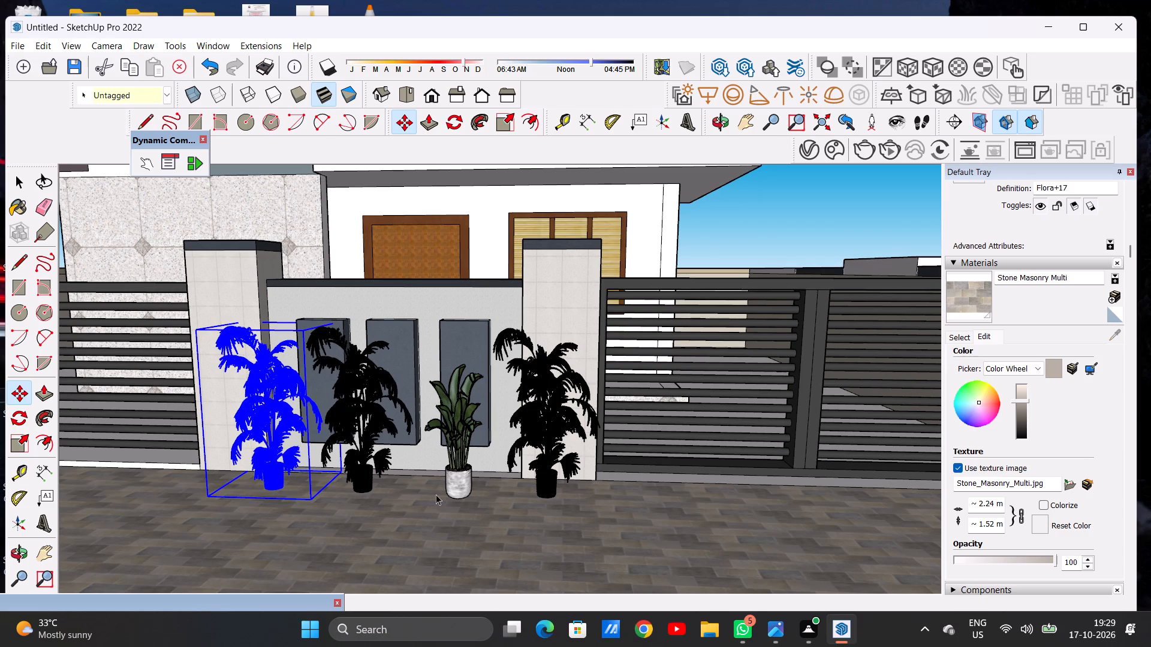
Copy the white-potted plant between the palms to the front of the pillar beside the single gate.
left_click(453, 491)
key("m")
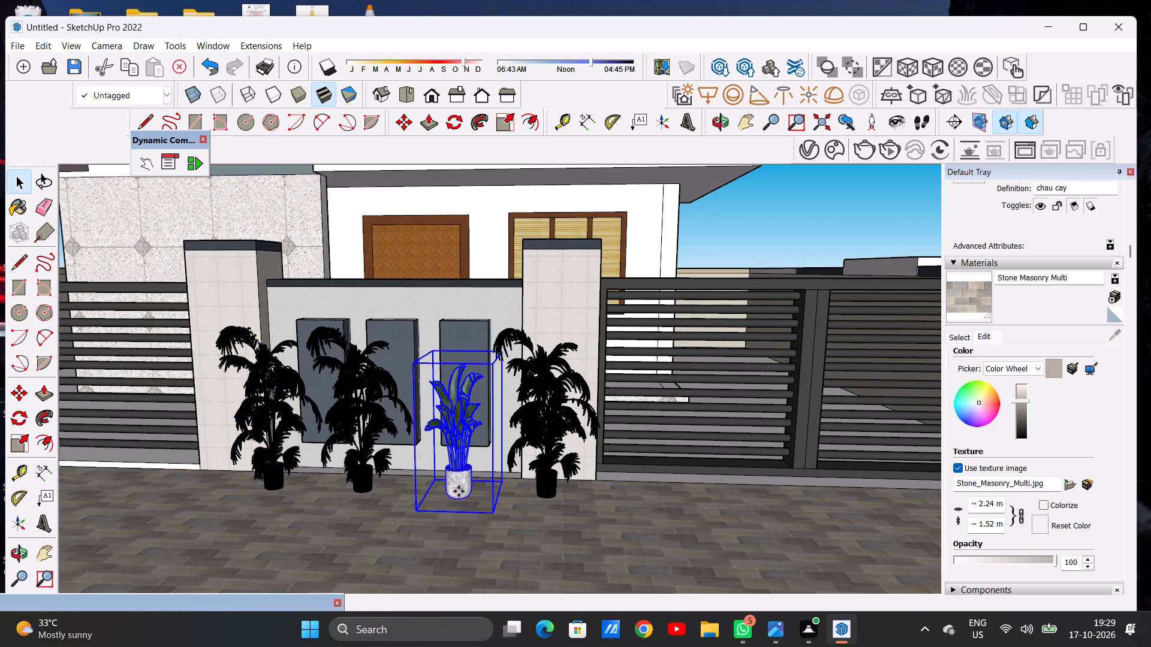
left_click(416, 512)
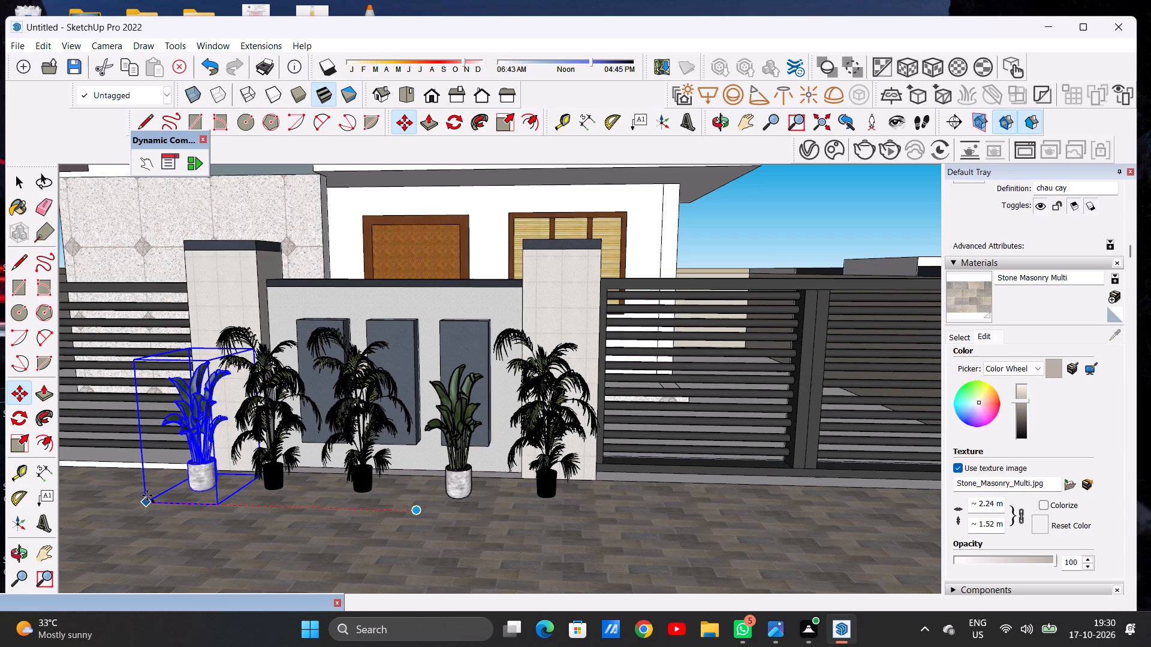
left_click(147, 495)
key("space")
Examine the complete row of potted plants against the gates, boundary wall and house front.
scroll(499, 421, "down", 8)
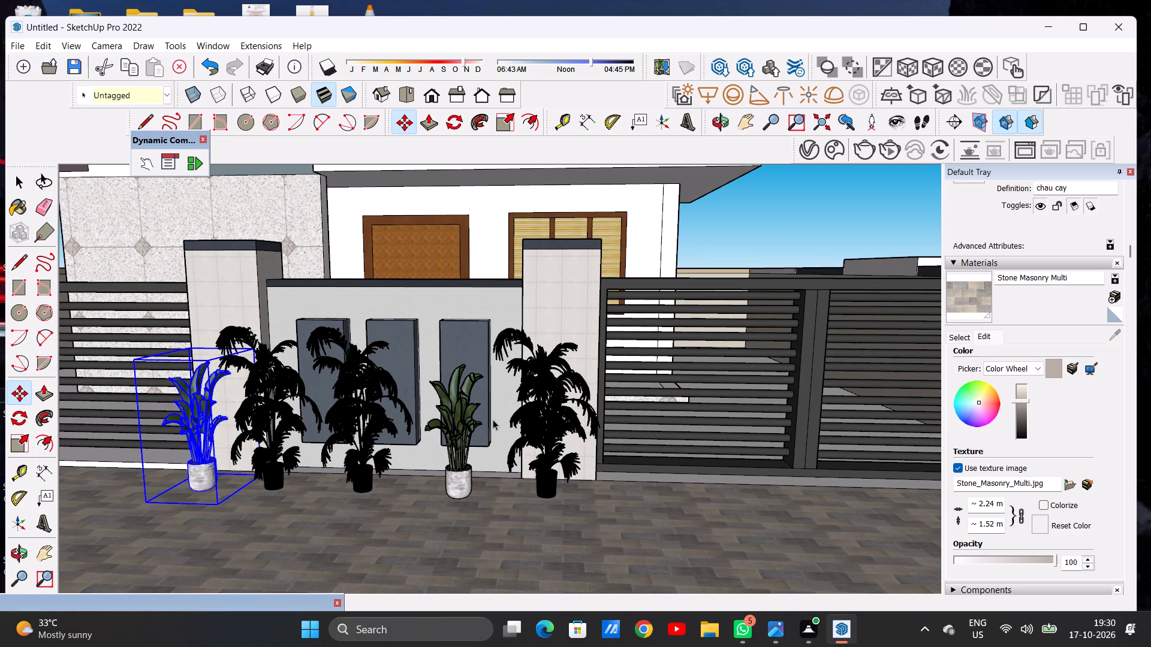
scroll(492, 419, "down", 12)
left_click(349, 493)
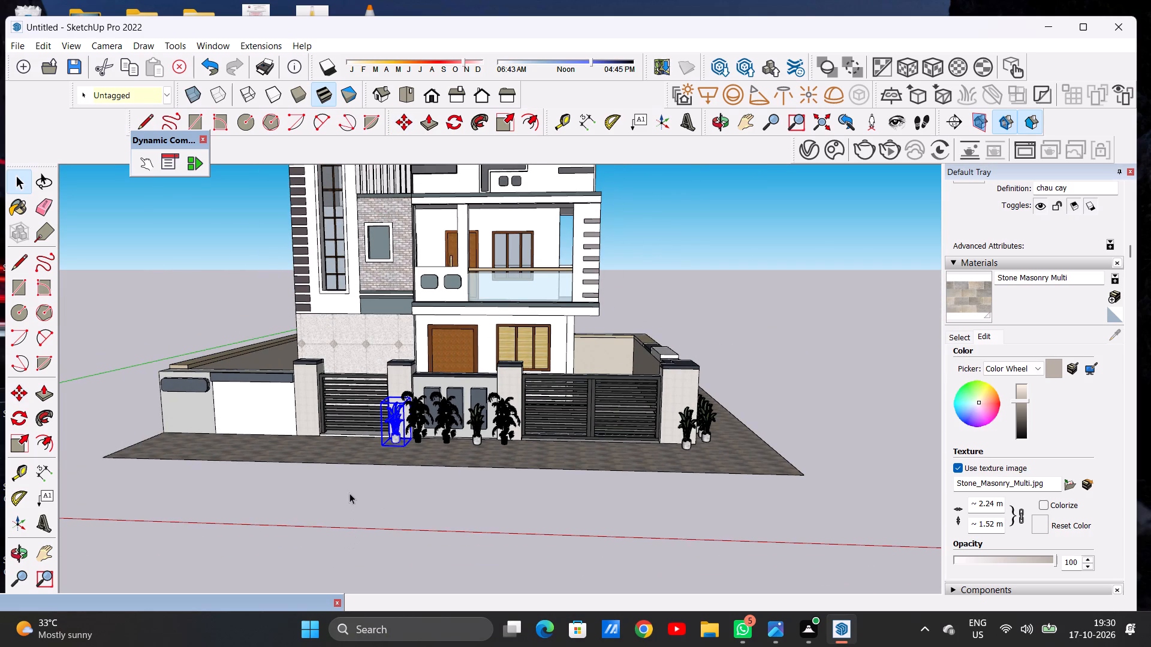
scroll(454, 466, "down", 5)
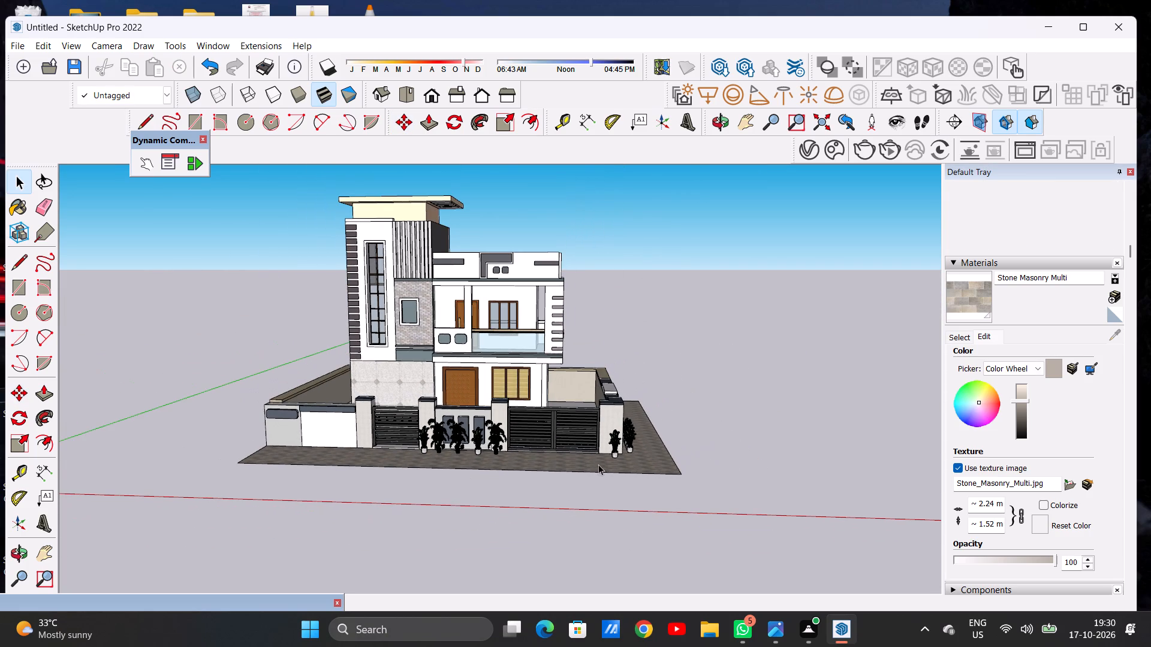
middle_click_drag(539, 475, 683, 439)
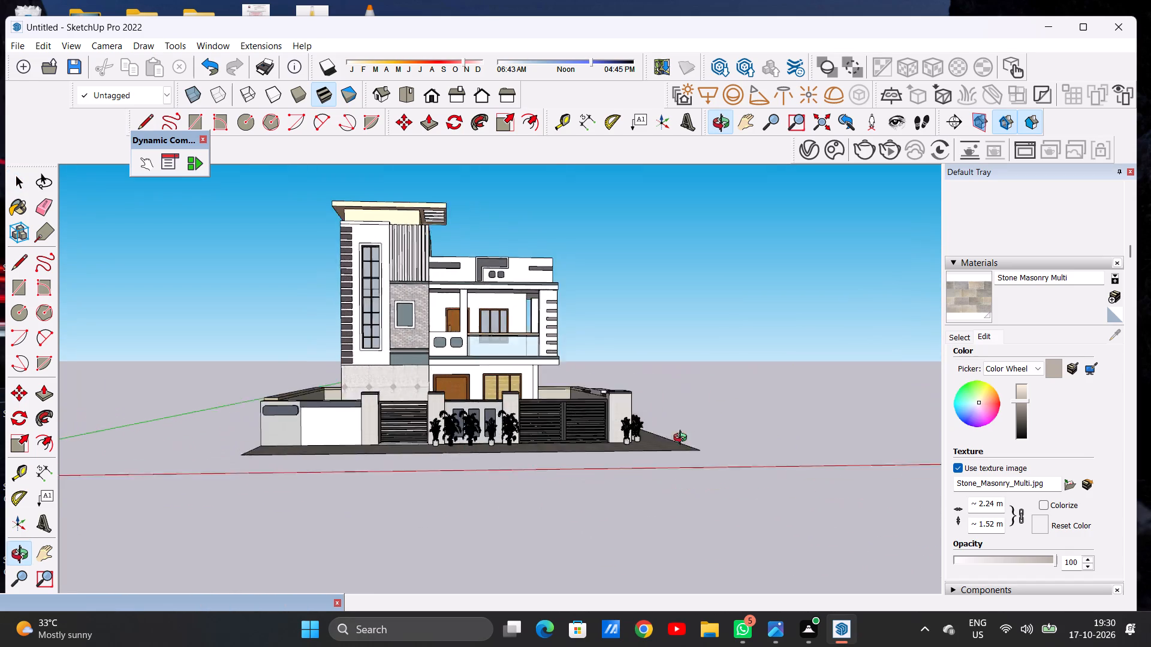
middle_click_drag(683, 439, 589, 488)
scroll(448, 463, "up", 6)
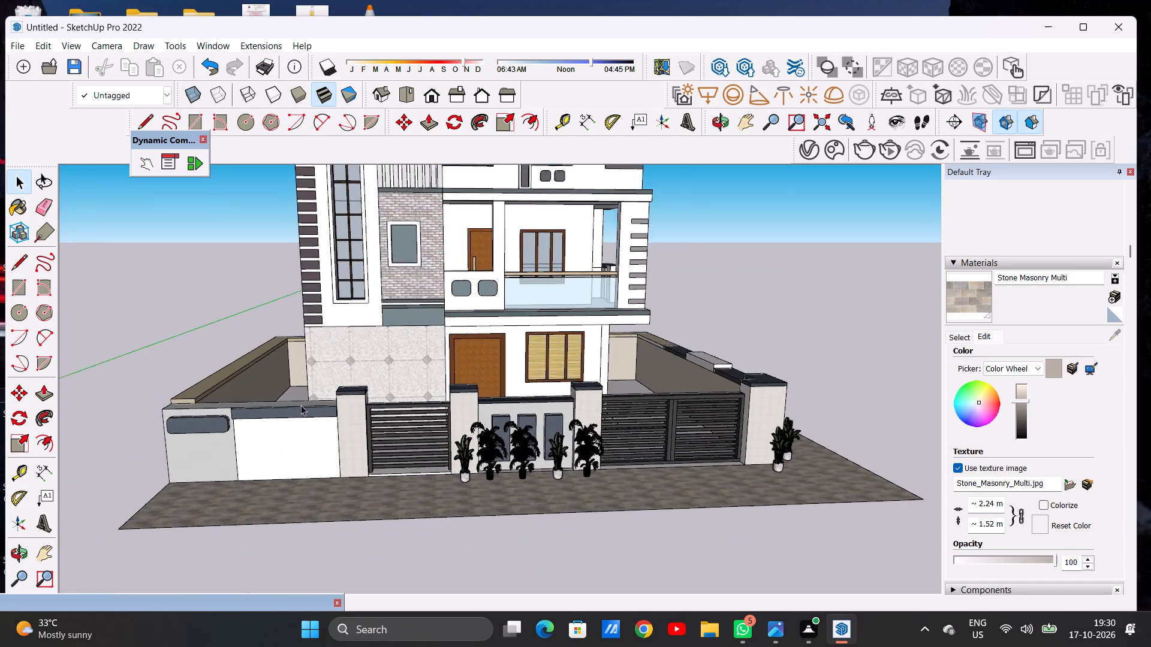
scroll(336, 460, "down", 5)
middle_click_drag(245, 469, 225, 423)
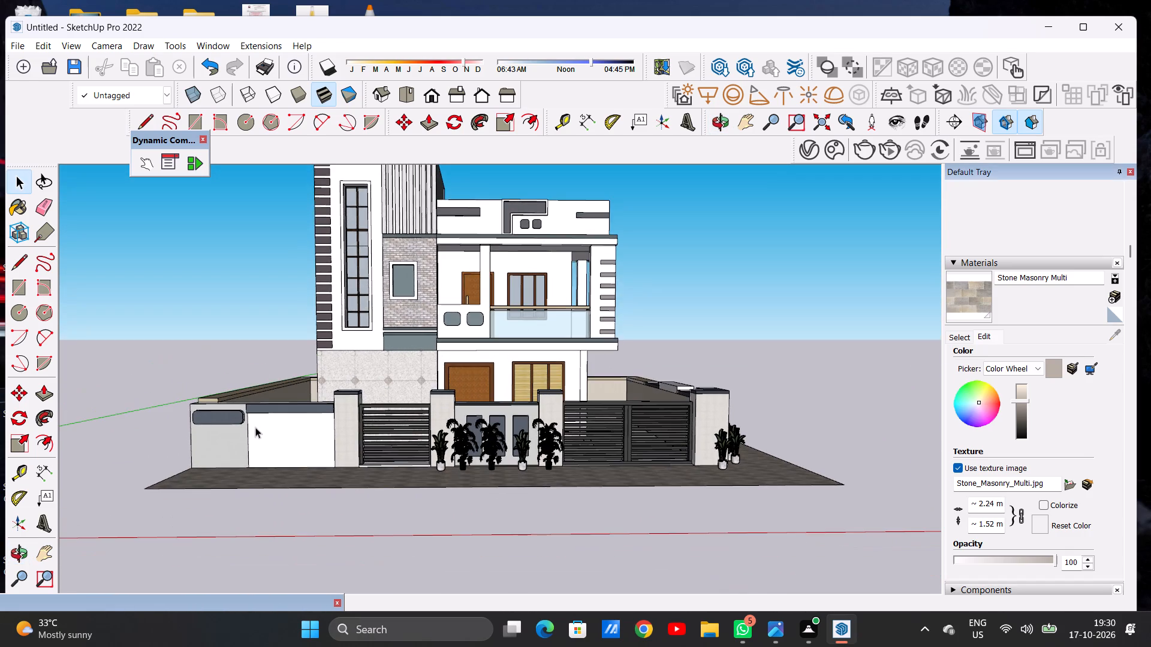
Start 3D text for the white boundary wall panel beside the single gate and enter "Housedekho" as its wording.
scroll(266, 432, "up", 12)
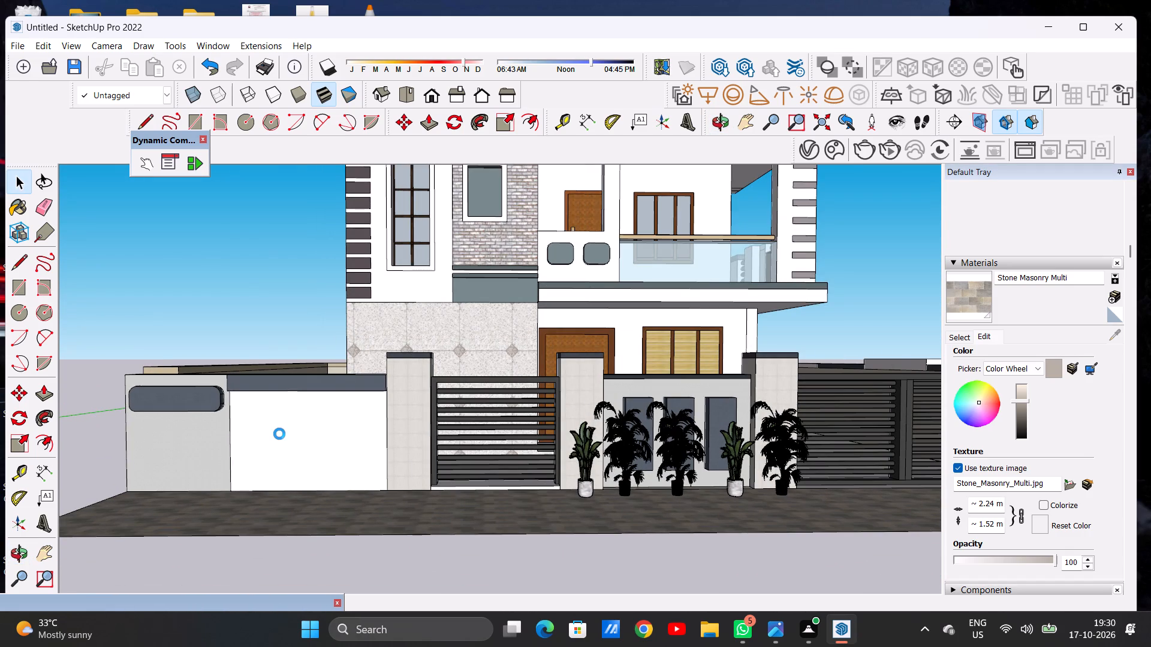
scroll(279, 434, "up", 1)
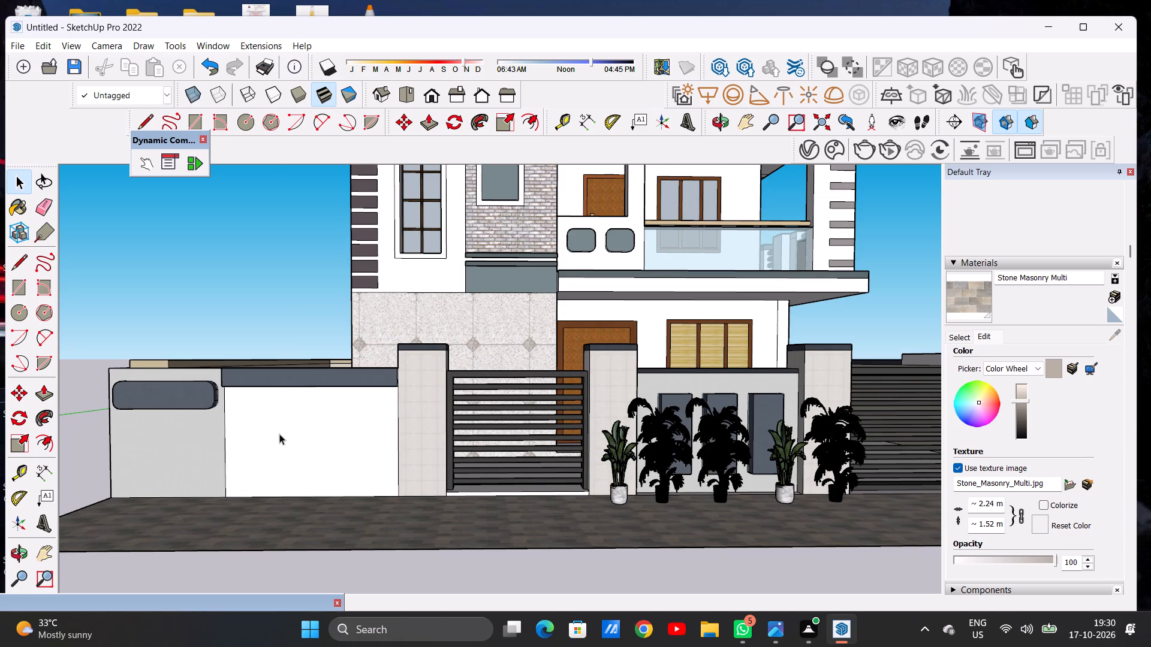
scroll(279, 434, "up", 3)
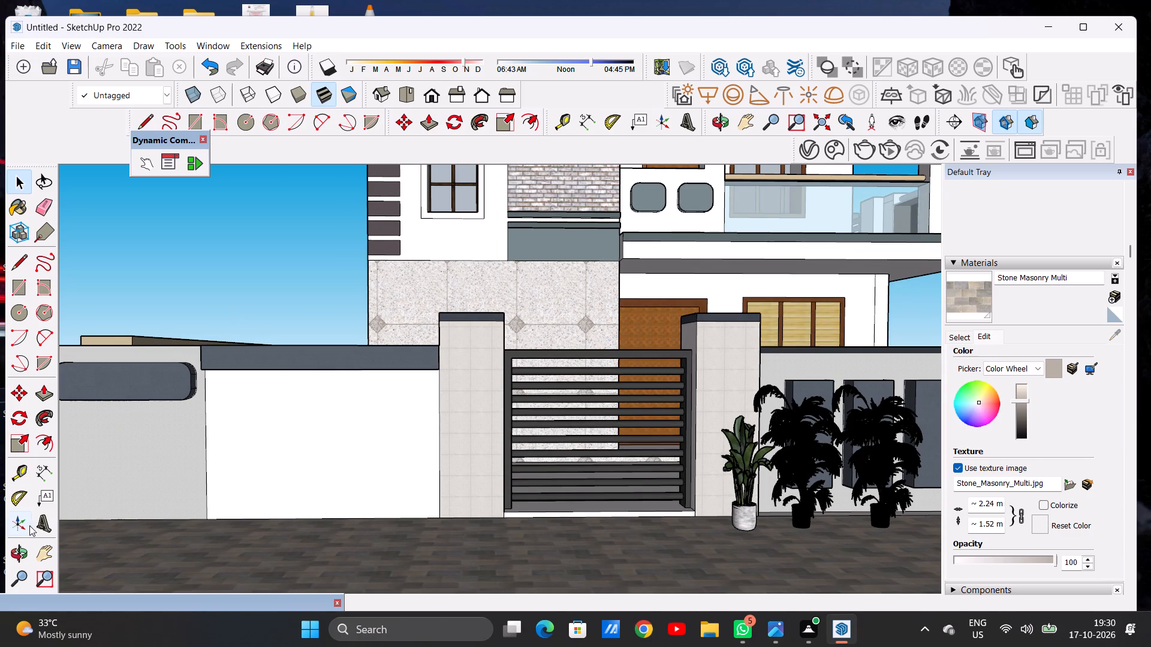
left_click(38, 526)
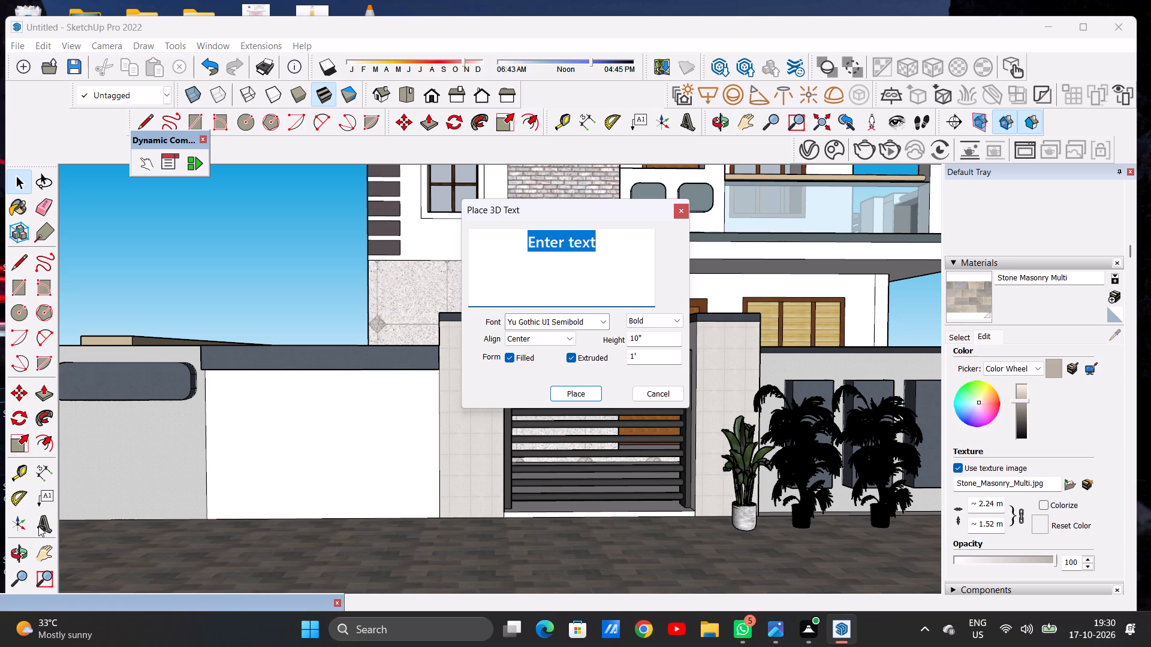
key("BackSpace")
key("BackSpace")
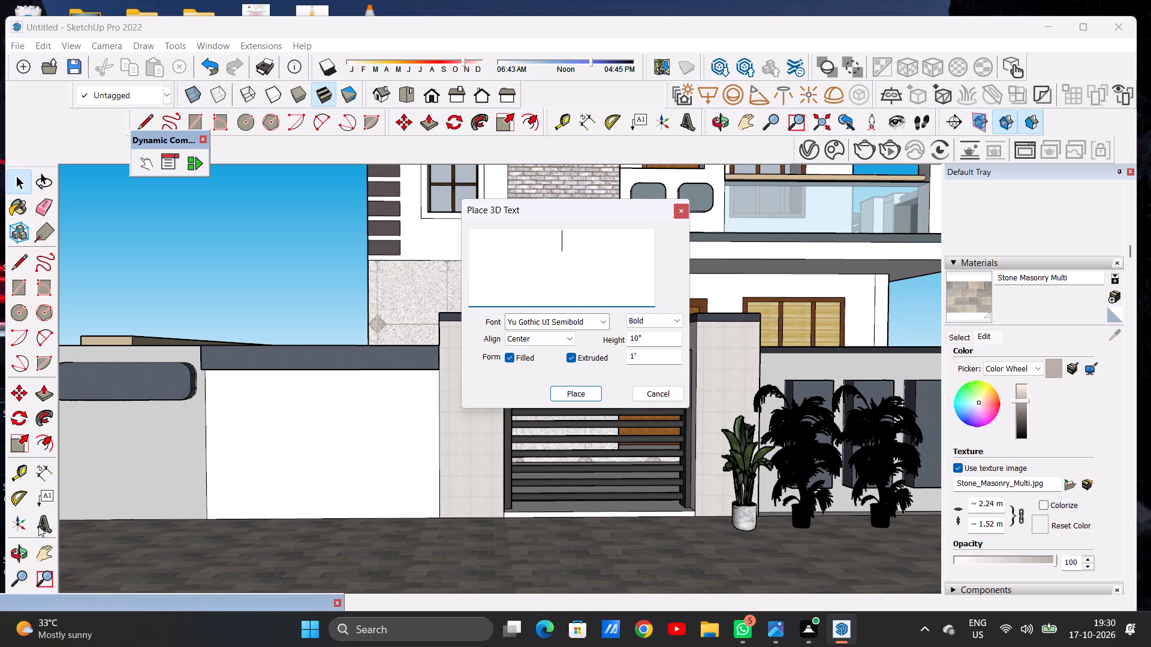
key("h")
type("OUSE")
key("space")
key("BackSpace")
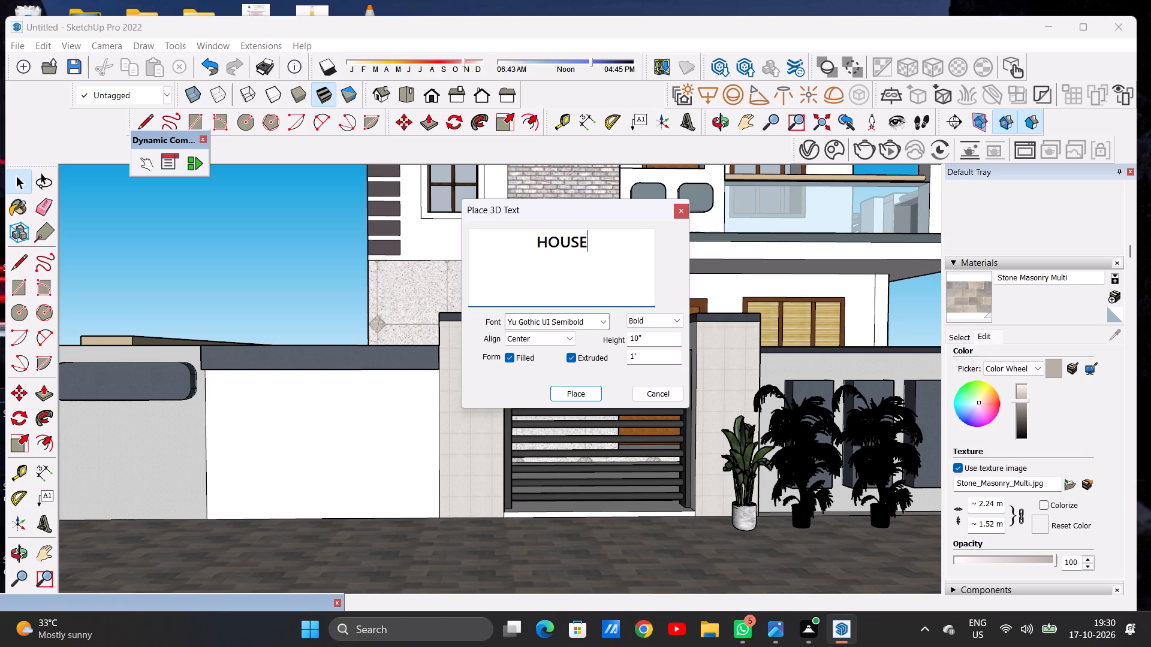
key("BackSpace")
key("BackSpace")
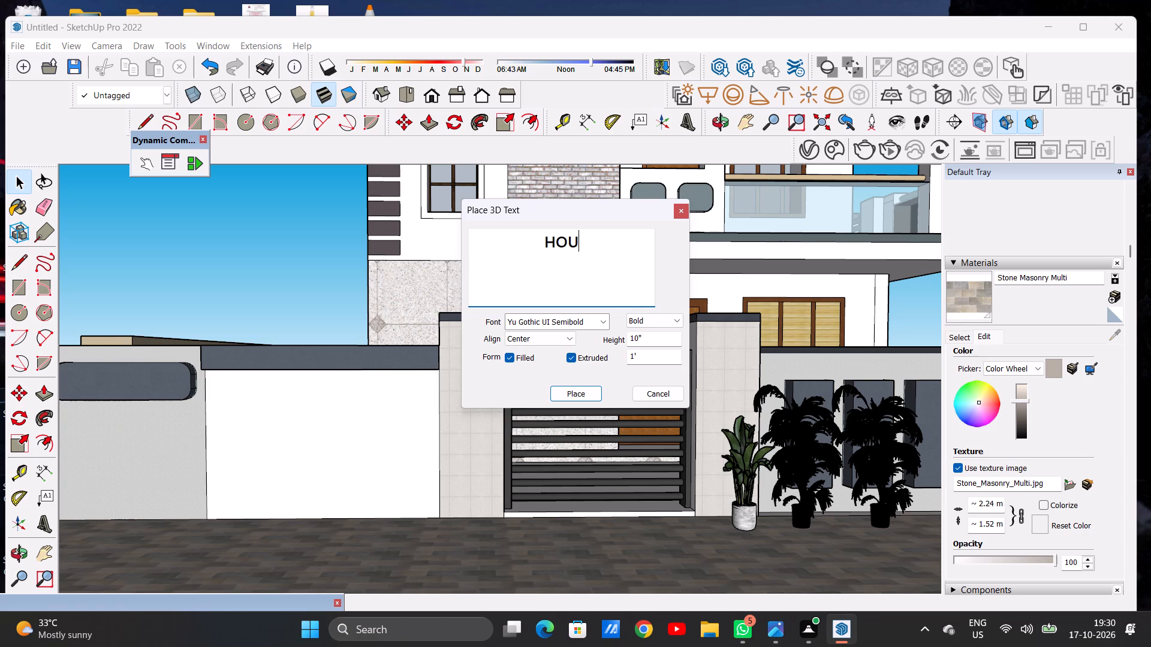
key("BackSpace")
key("BackSpace")
key("o")
type("use")
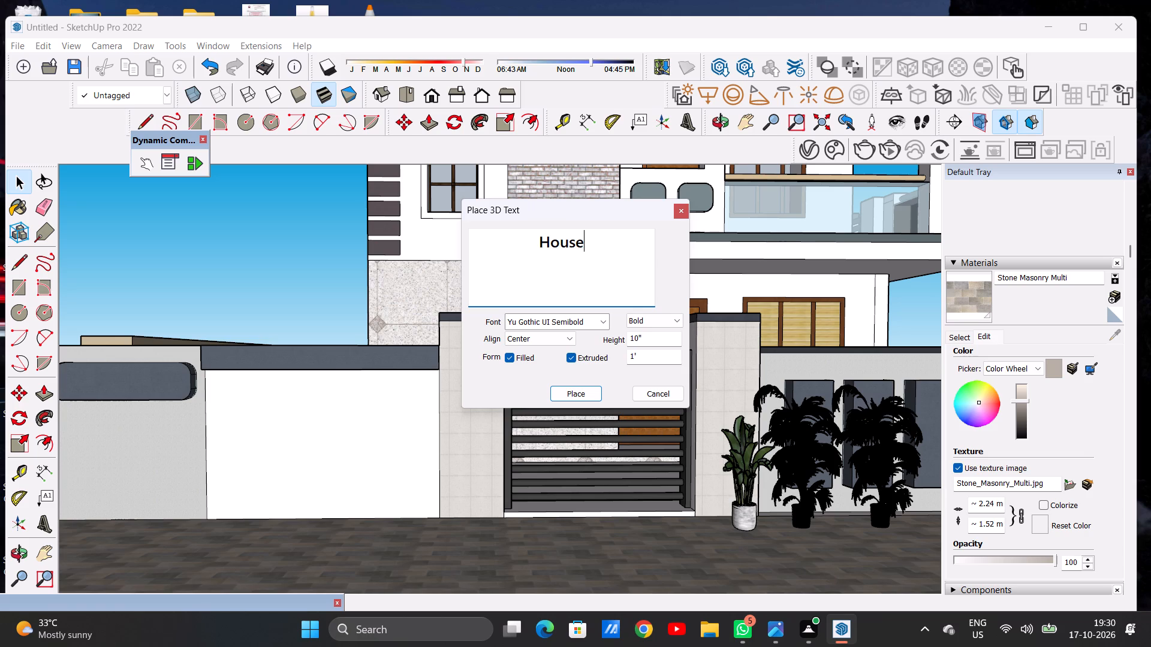
type("de")
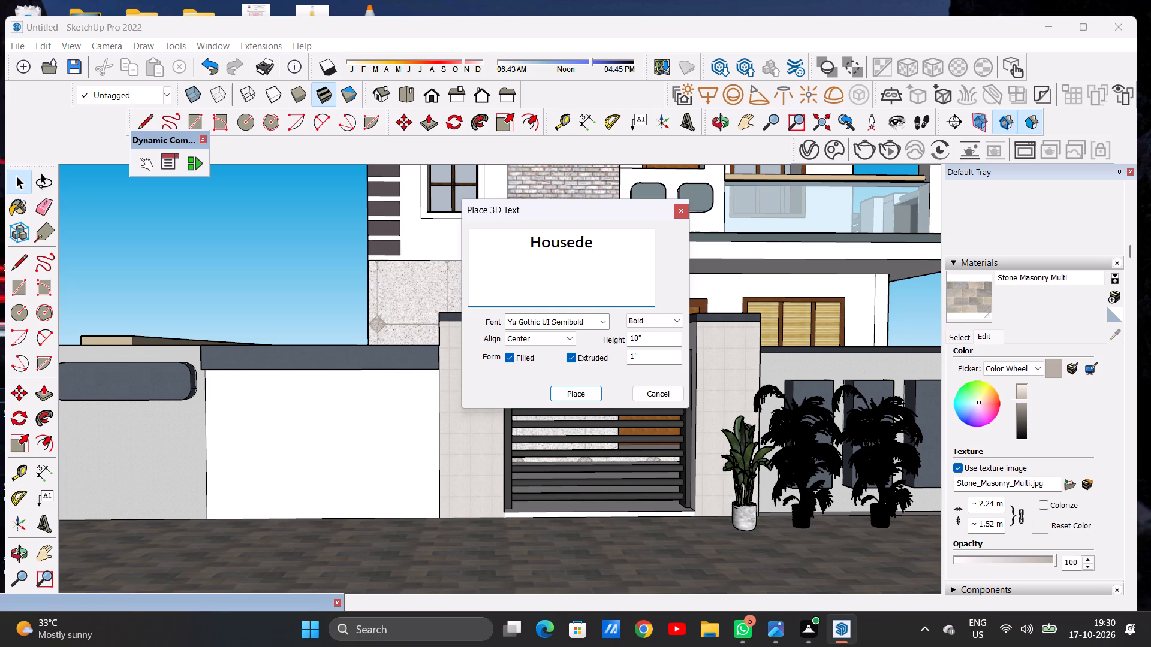
type("kho")
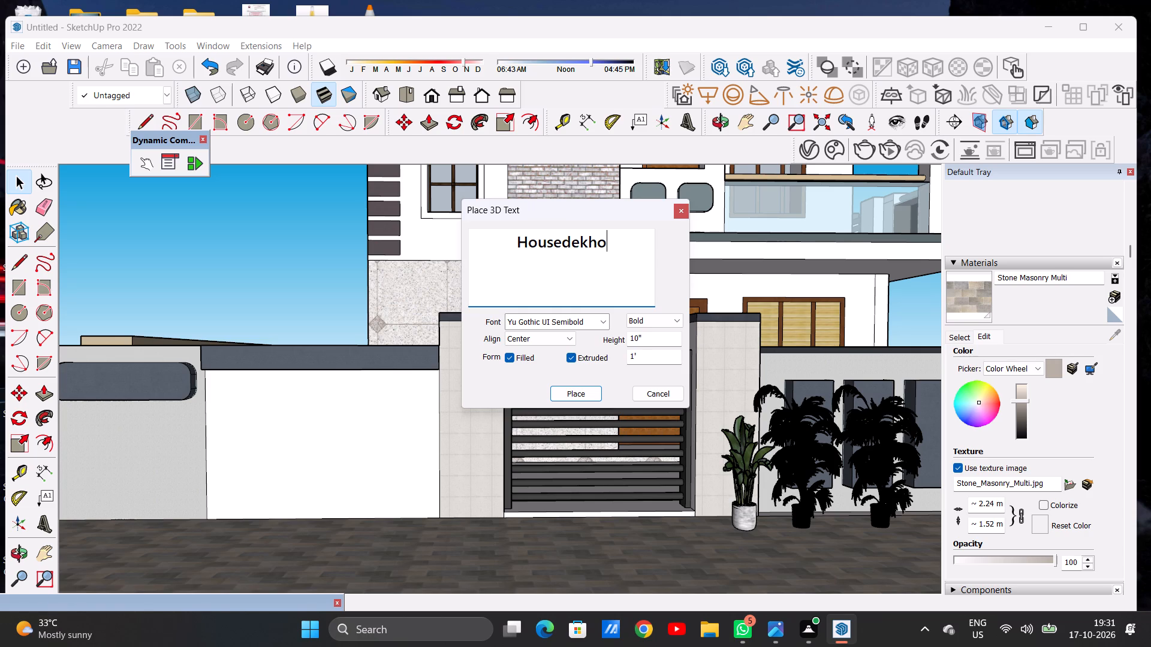
Place the "Housedekho" 3D text on the face of the white boundary wall panel.
left_click(581, 391)
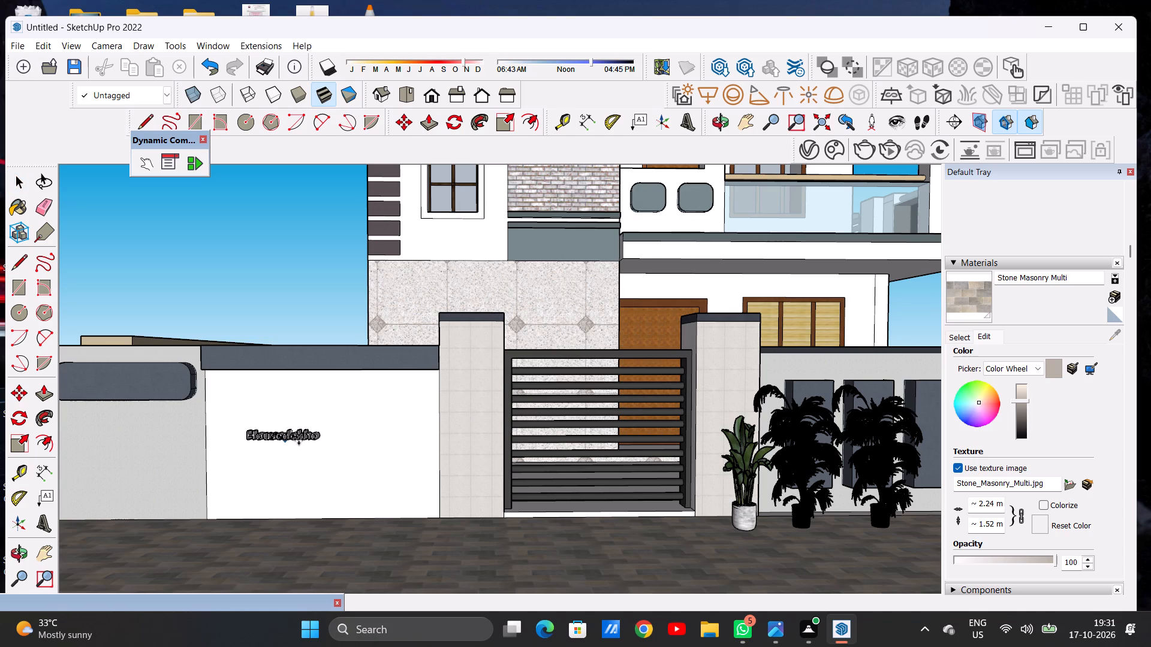
scroll(338, 426, "up", 13)
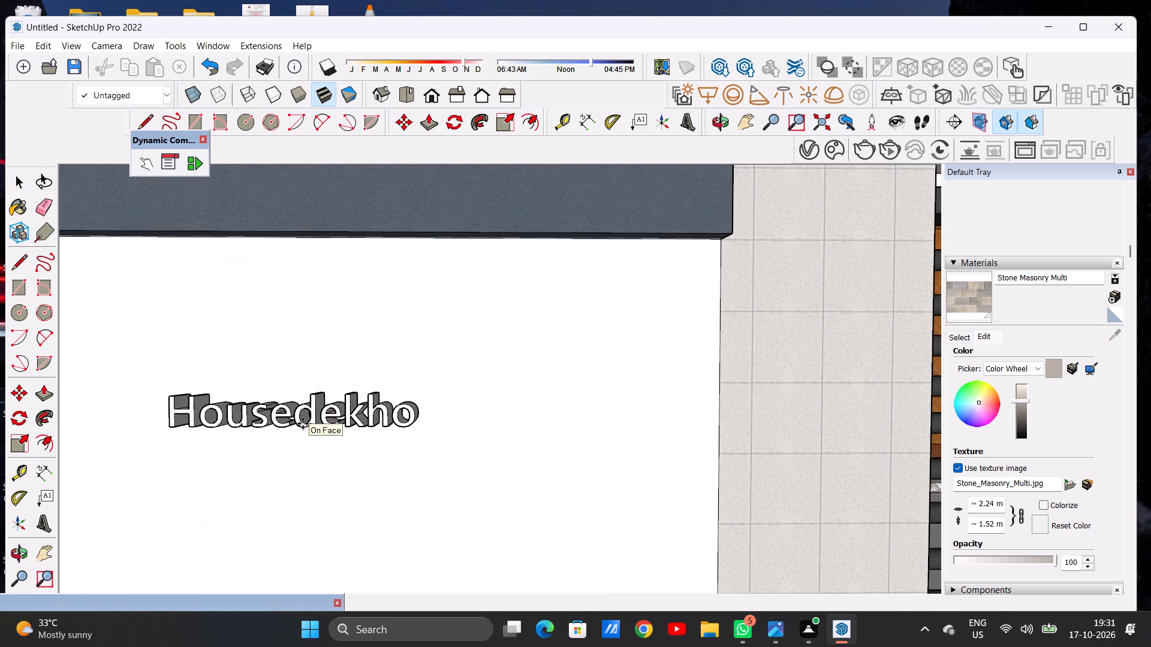
left_click(251, 494)
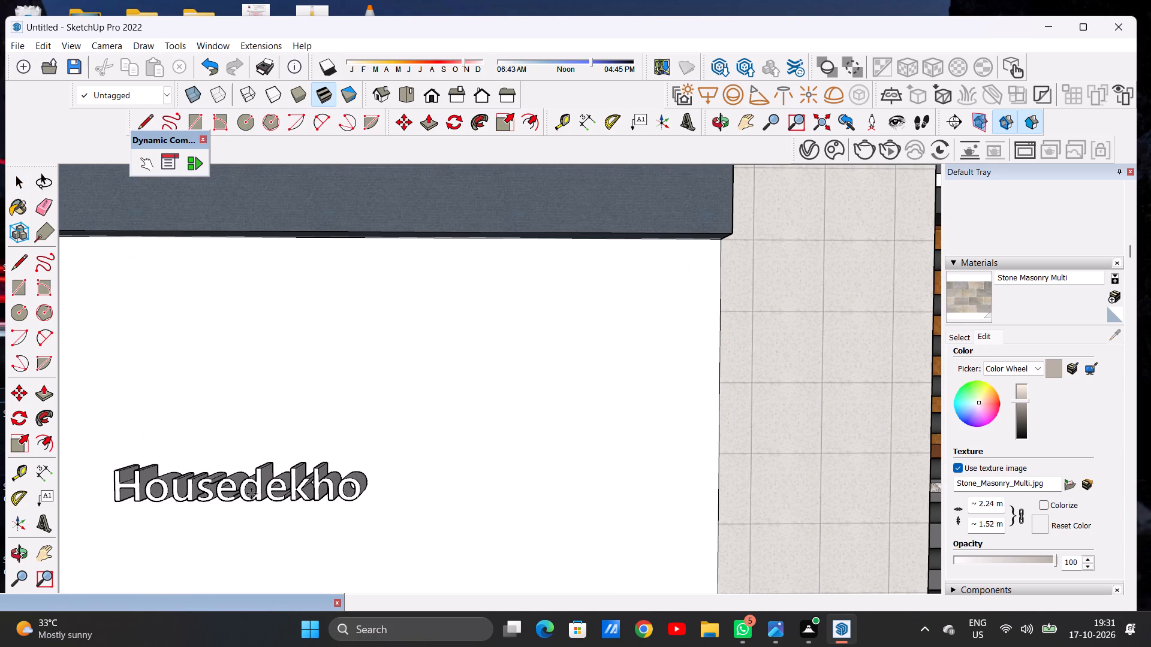
Move the "Housedekho" lettering slightly up the white wall panel and toward the single gate.
scroll(362, 406, "down", 12)
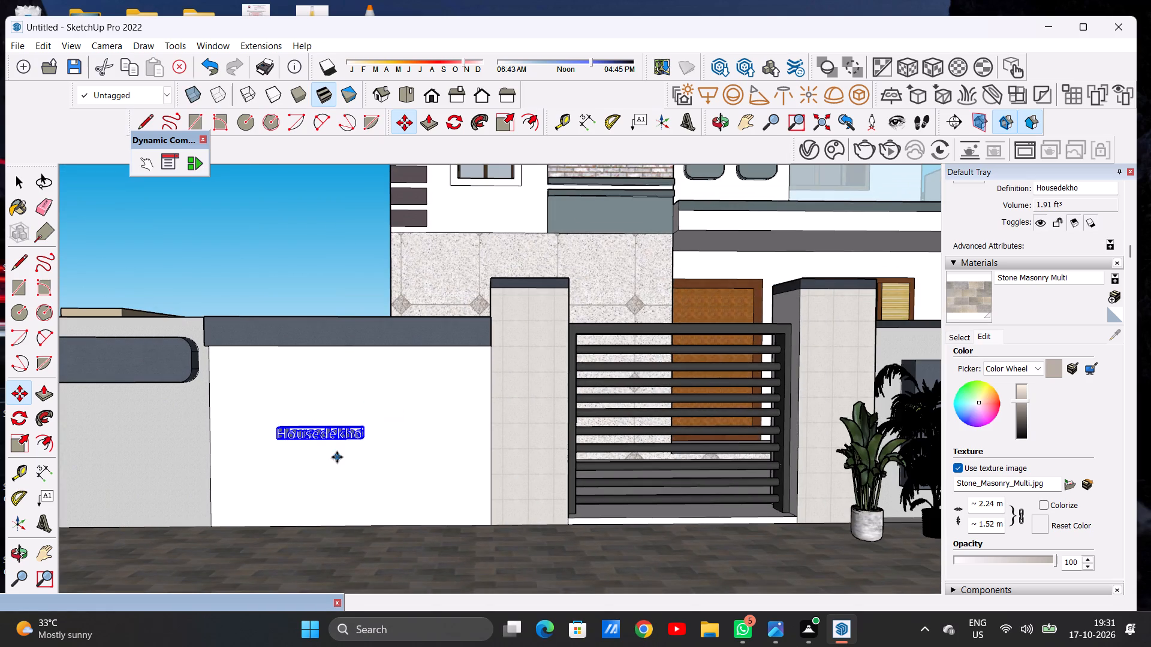
scroll(337, 457, "up", 5)
left_click(320, 430)
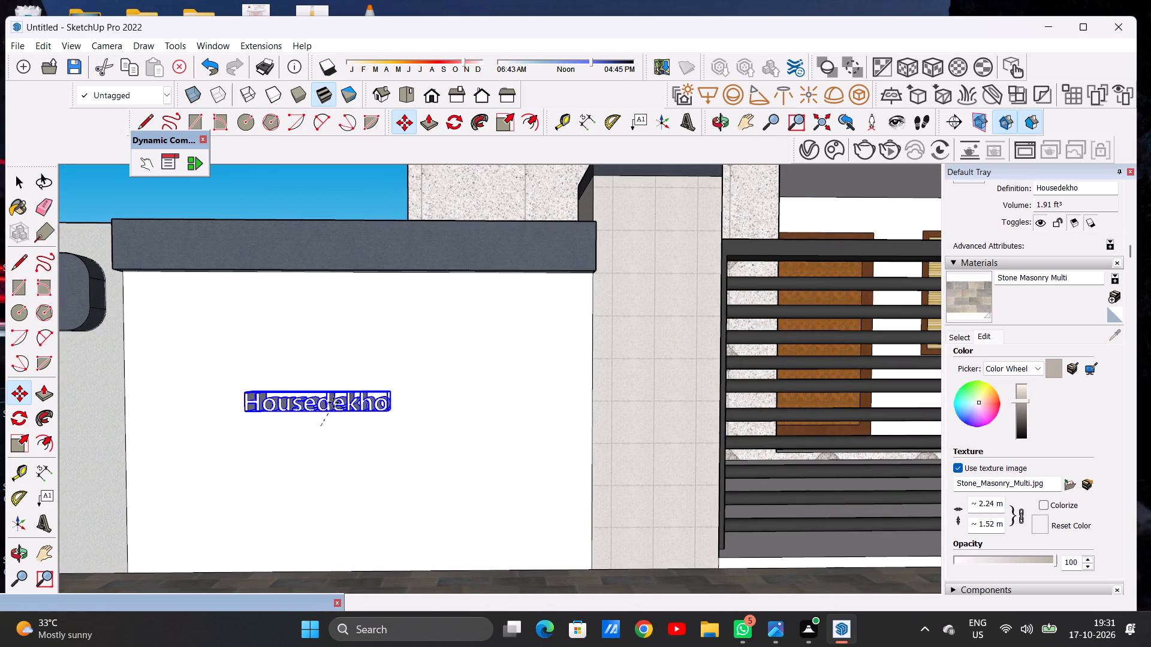
left_click(349, 394)
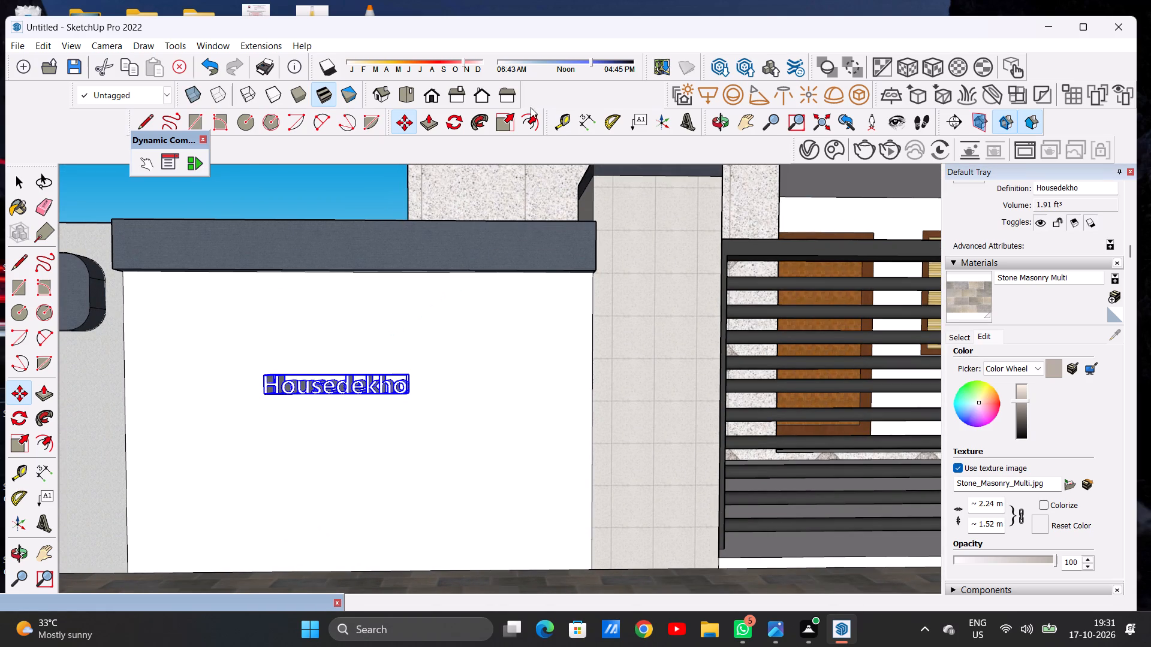
Scale the "Housedekho" lettering upward with the Scale tool to make the letters taller.
left_click(510, 123)
scroll(346, 409, "up", 5)
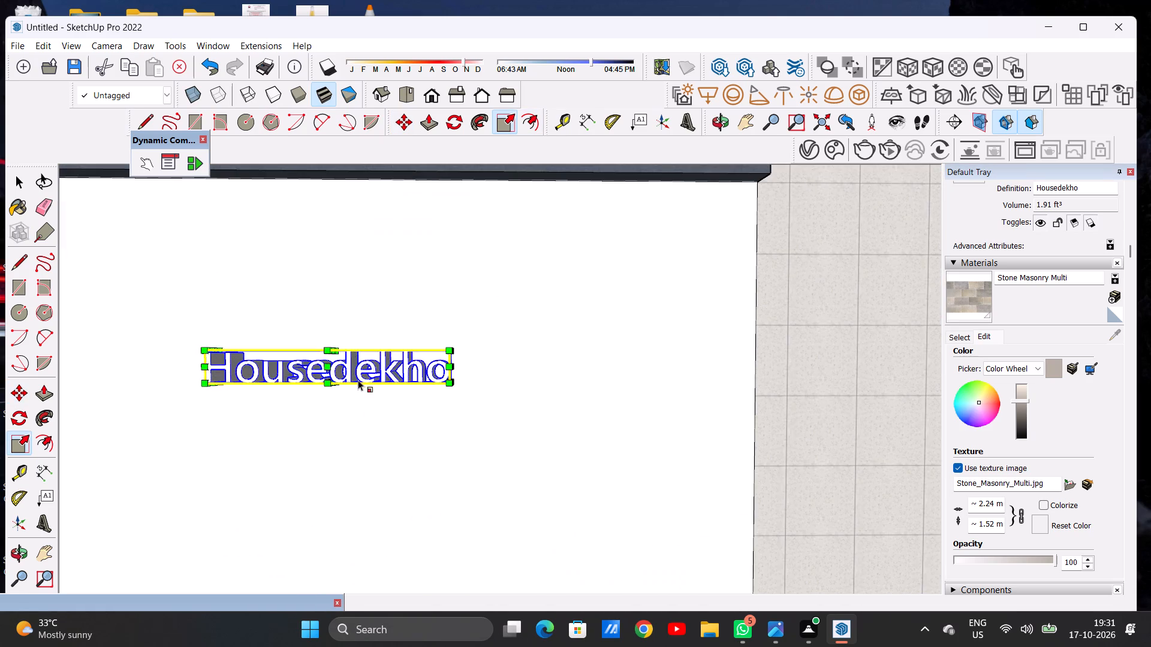
middle_click_drag(388, 349, 323, 507)
scroll(295, 375, "up", 5)
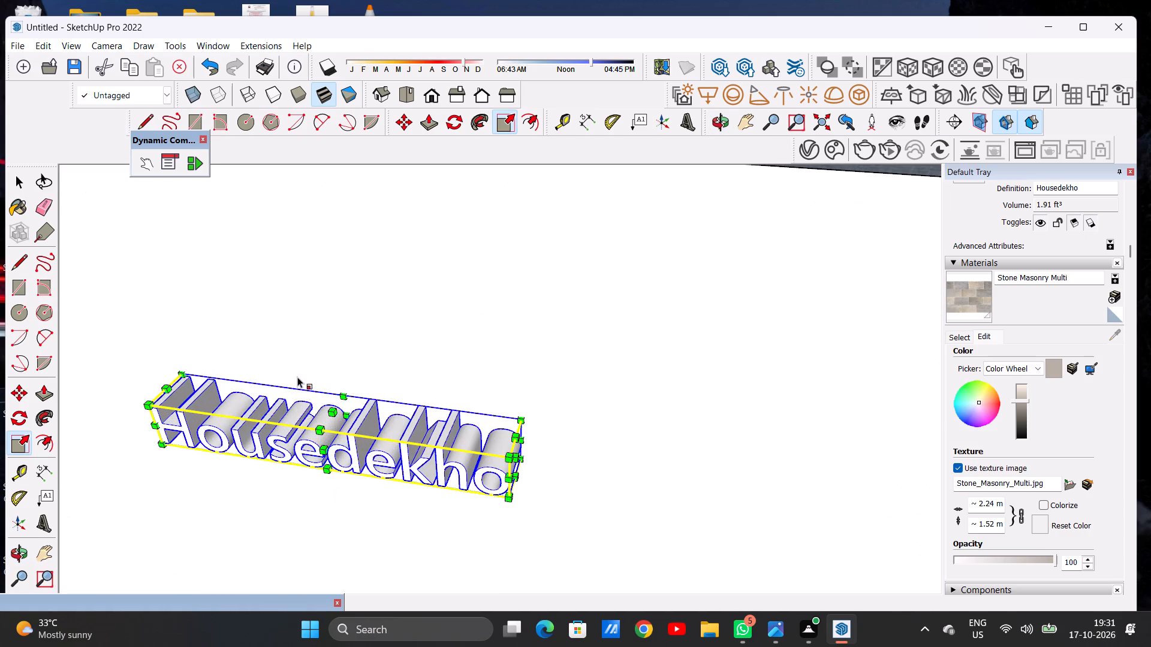
left_click(335, 410)
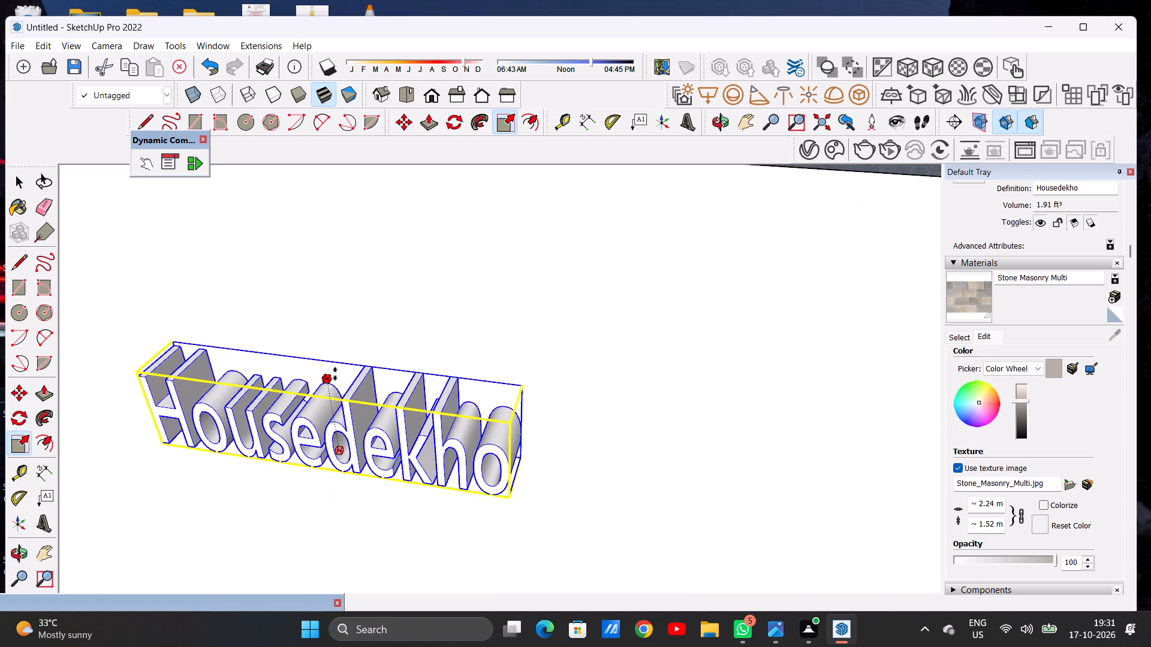
left_click(341, 331)
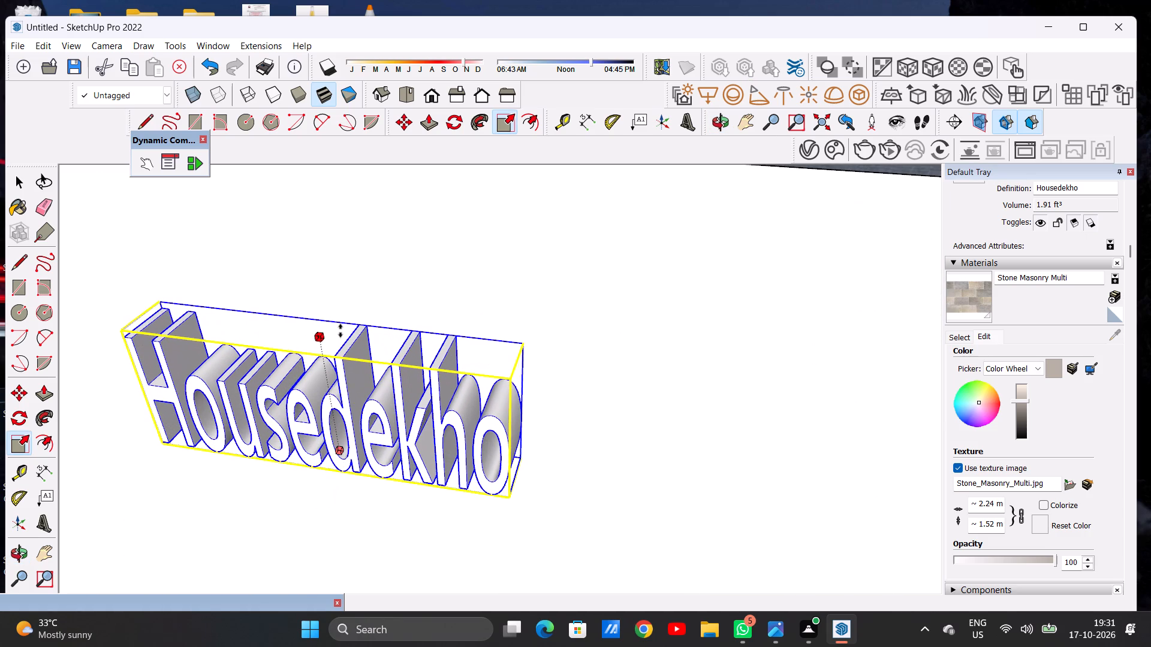
Stretch the "Housedekho" lettering lengthwise from its end nearest the single gate to widen the letters.
scroll(830, 422, "down", 6)
middle_click_drag(735, 494, 403, 362)
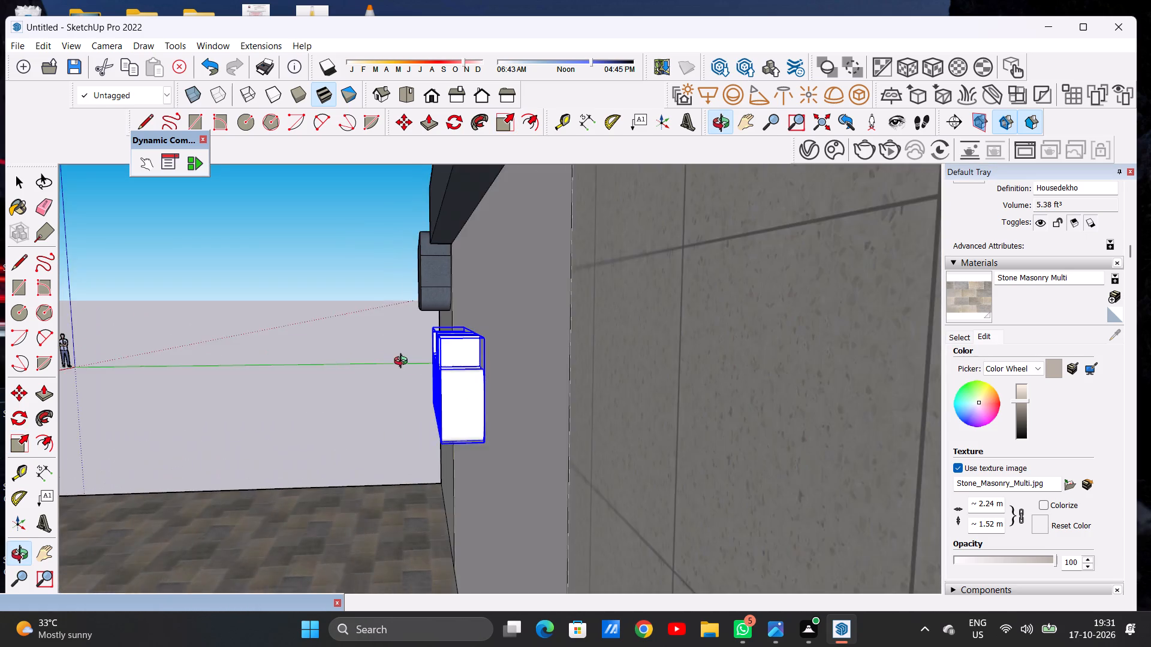
middle_click_drag(403, 362, 580, 381)
scroll(580, 381, "up", 5)
left_click(583, 412)
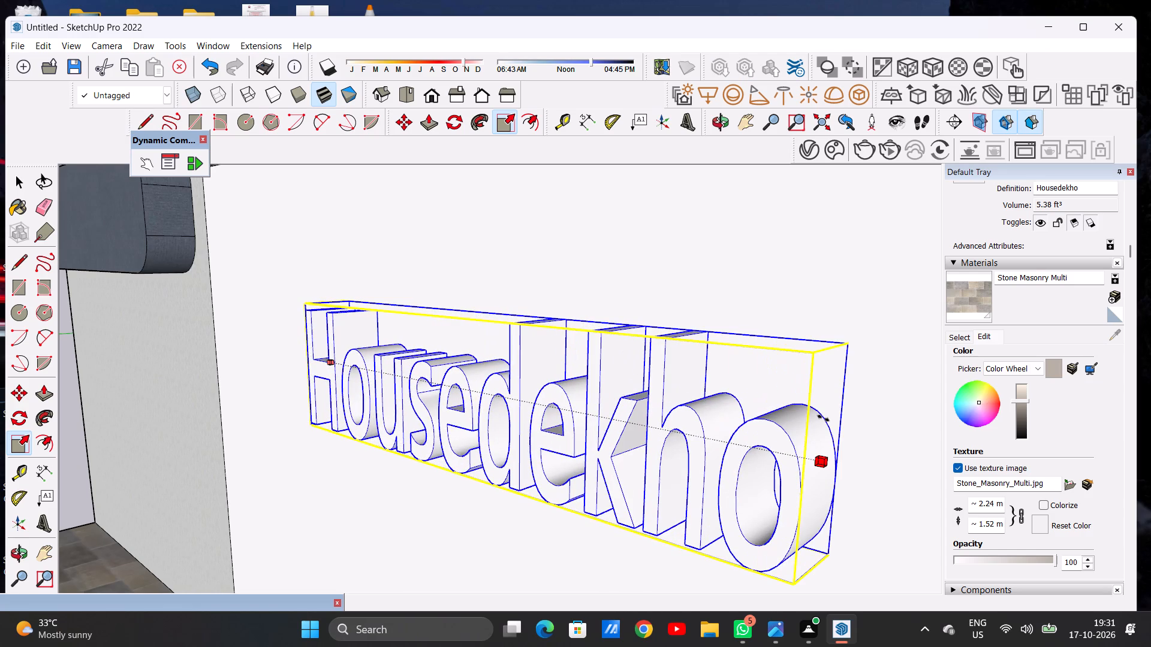
left_click(824, 418)
Stretch the "Housedekho" lettering lengthwise from its H end toward the rounded grey wall plaque.
scroll(391, 473, "down", 11)
middle_click_drag(386, 452, 586, 400)
scroll(481, 488, "down", 6)
scroll(492, 524, "up", 5)
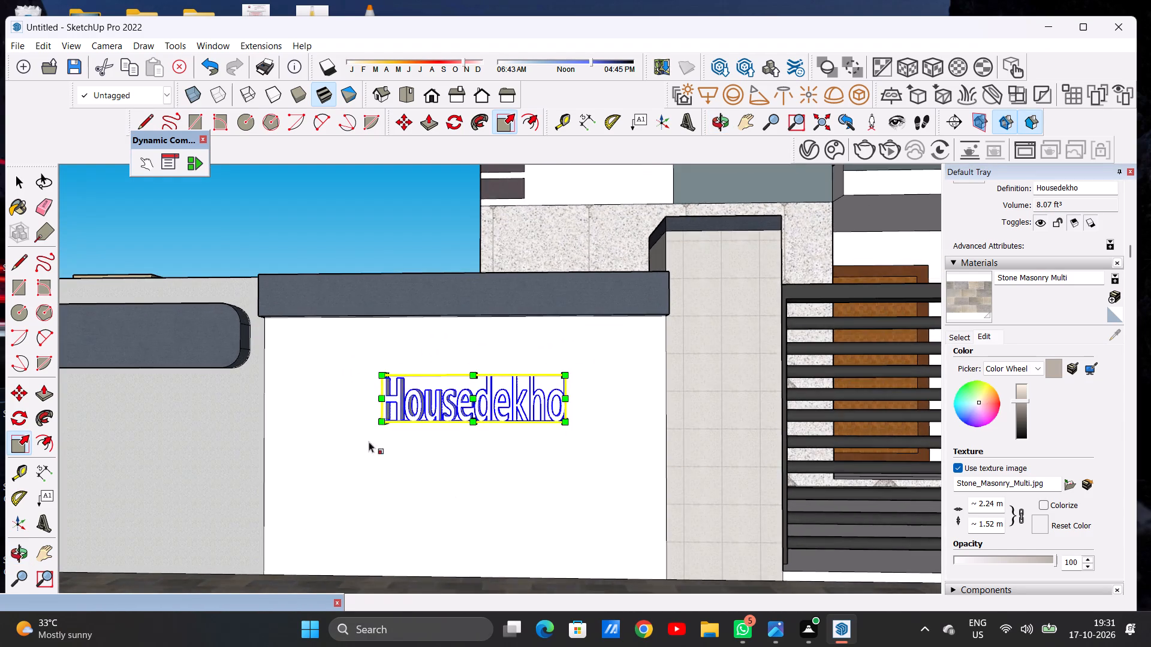
middle_click_drag(333, 393, 605, 487)
scroll(385, 430, "up", 1)
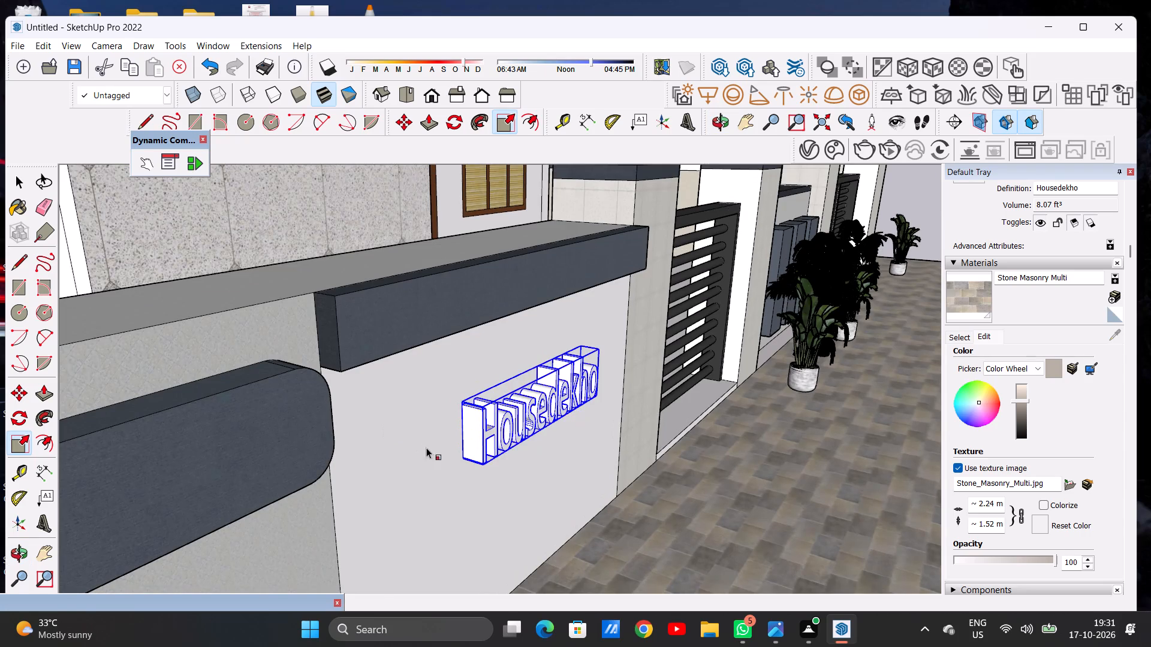
scroll(426, 448, "up", 11)
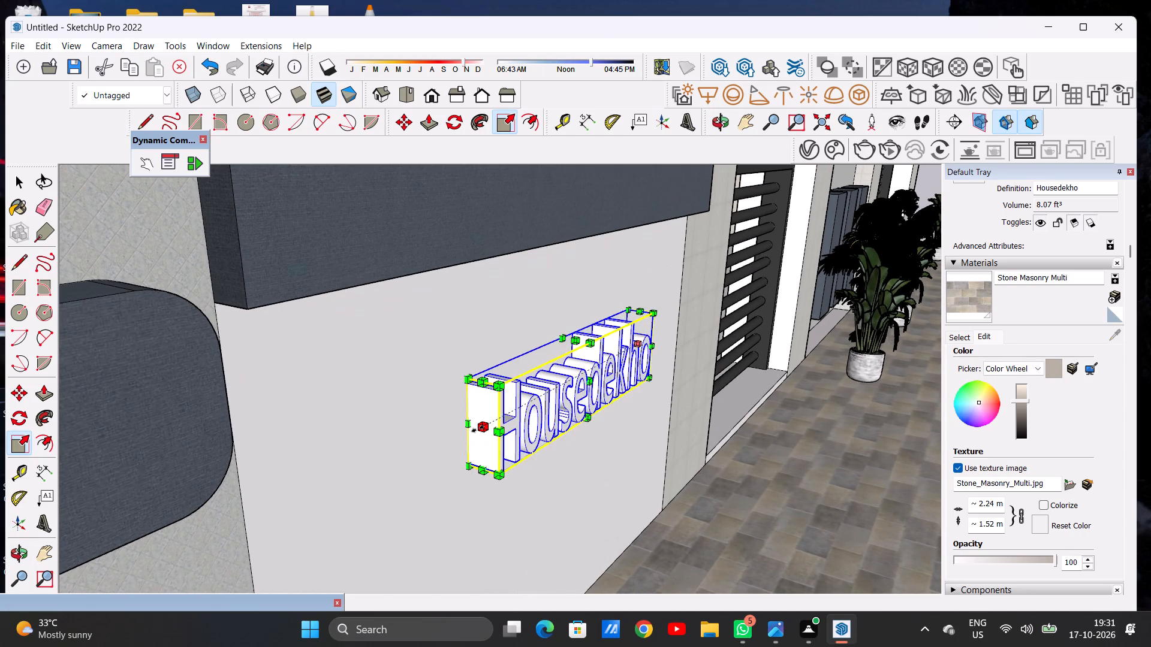
left_click(478, 429)
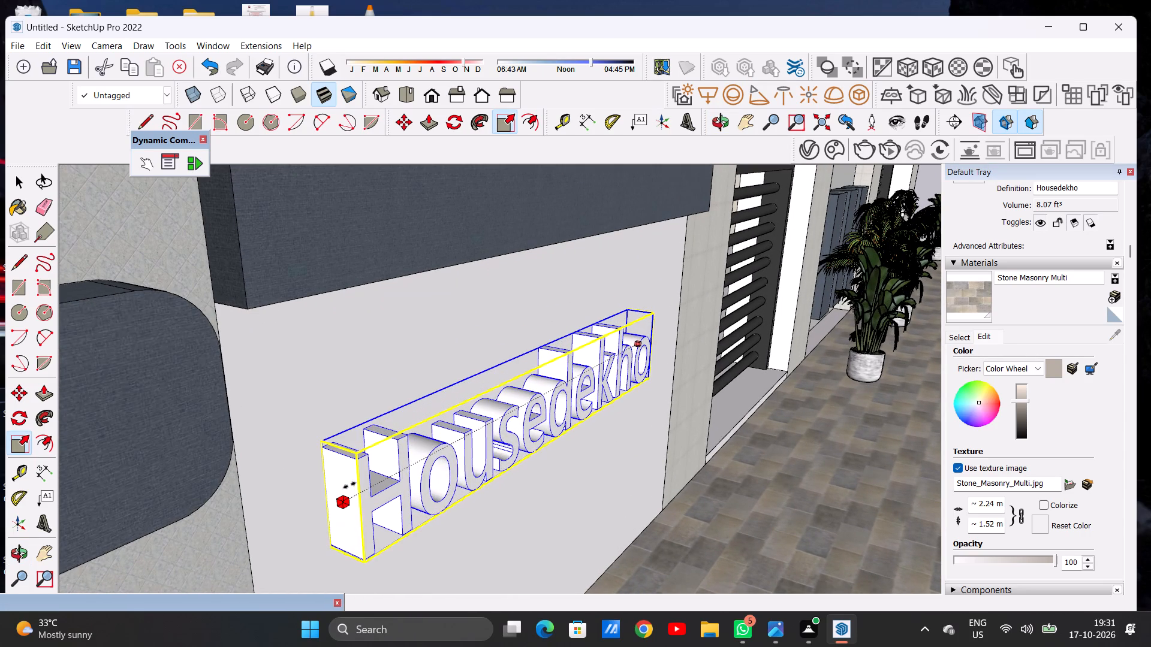
left_click(304, 494)
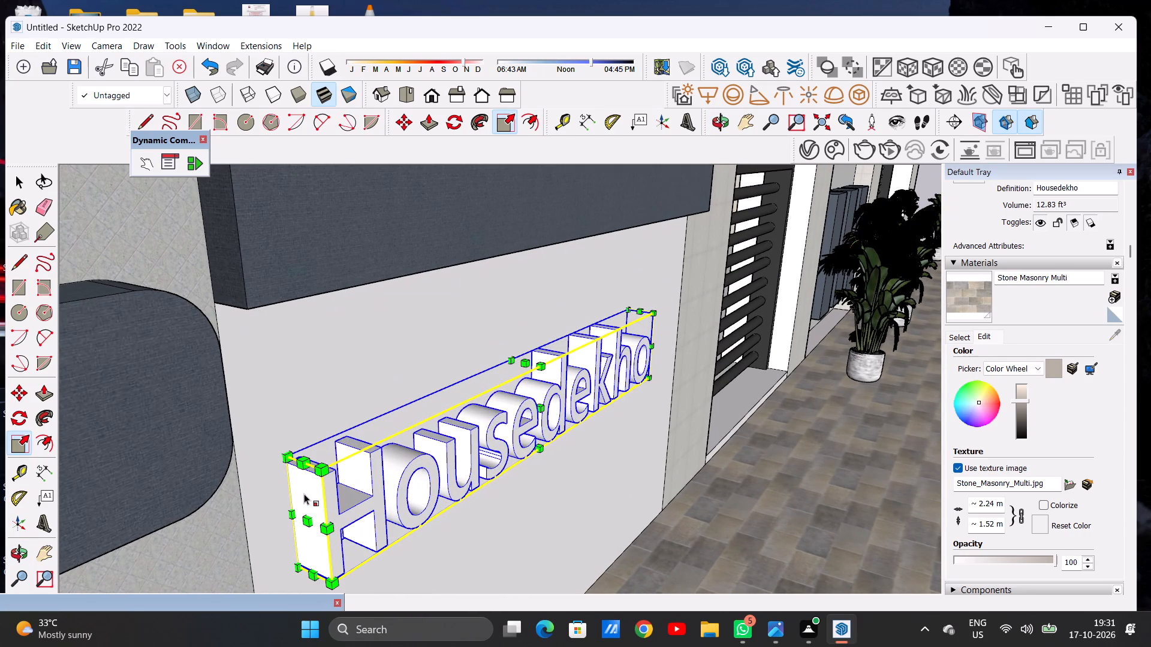
key("space")
Examine the "Housedekho" lettering's size and position on the wall from several angles against the gate and house front.
scroll(335, 397, "down", 20)
scroll(335, 397, "down", 6)
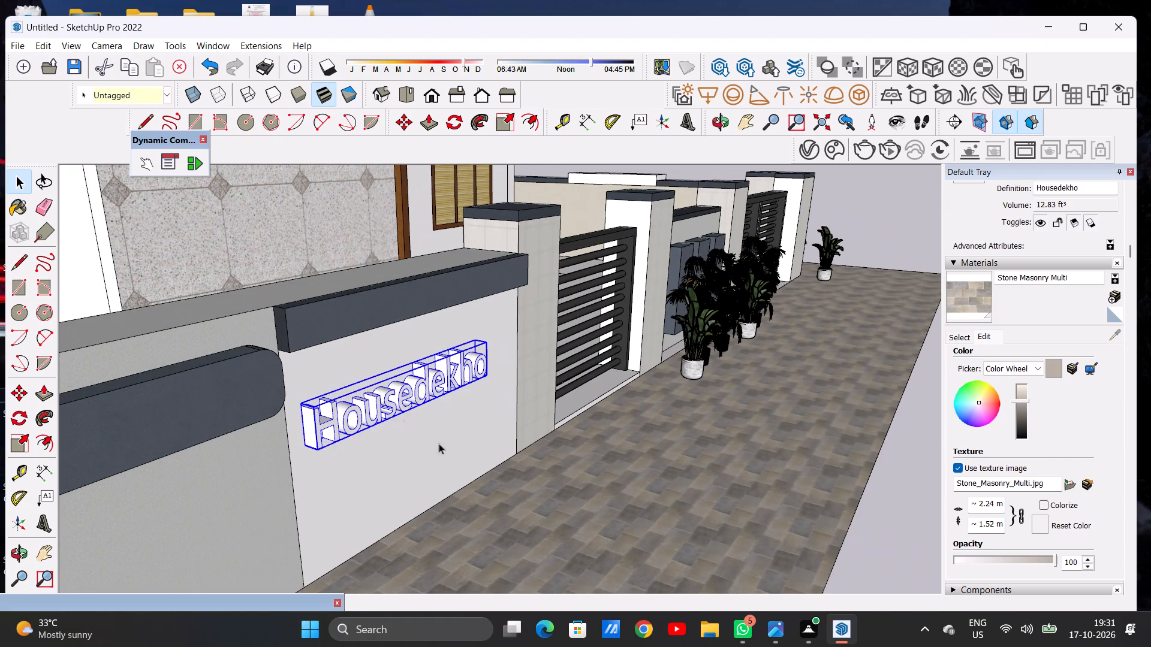
middle_click_drag(444, 451, 298, 437)
scroll(435, 406, "down", 6)
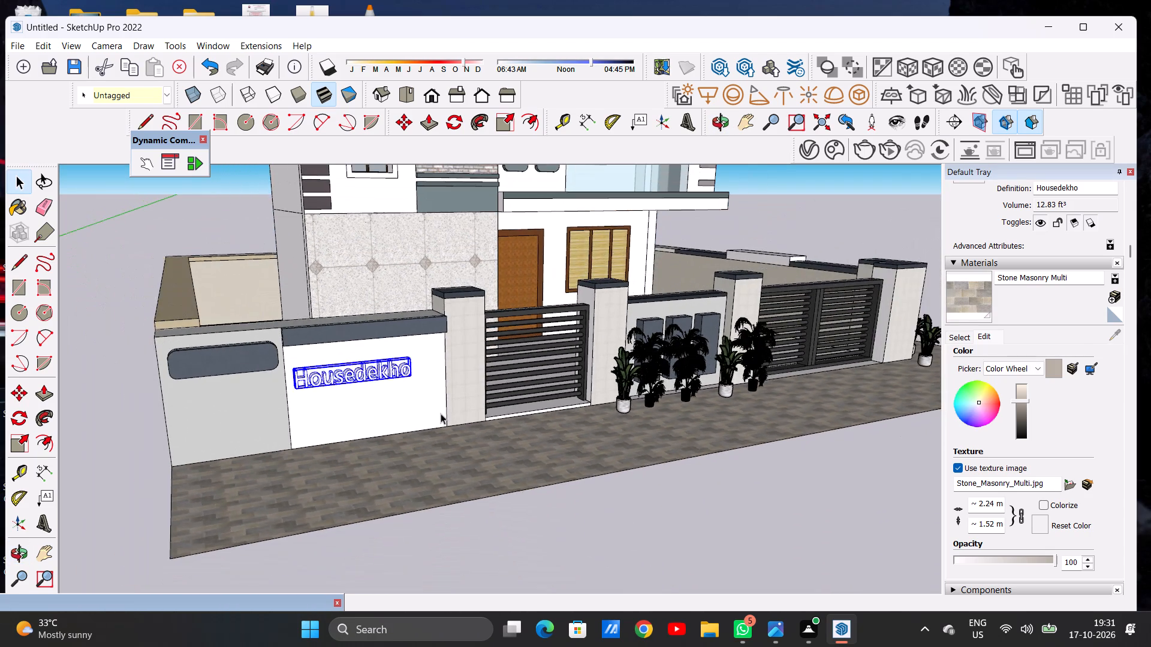
middle_click_drag(423, 413, 317, 377)
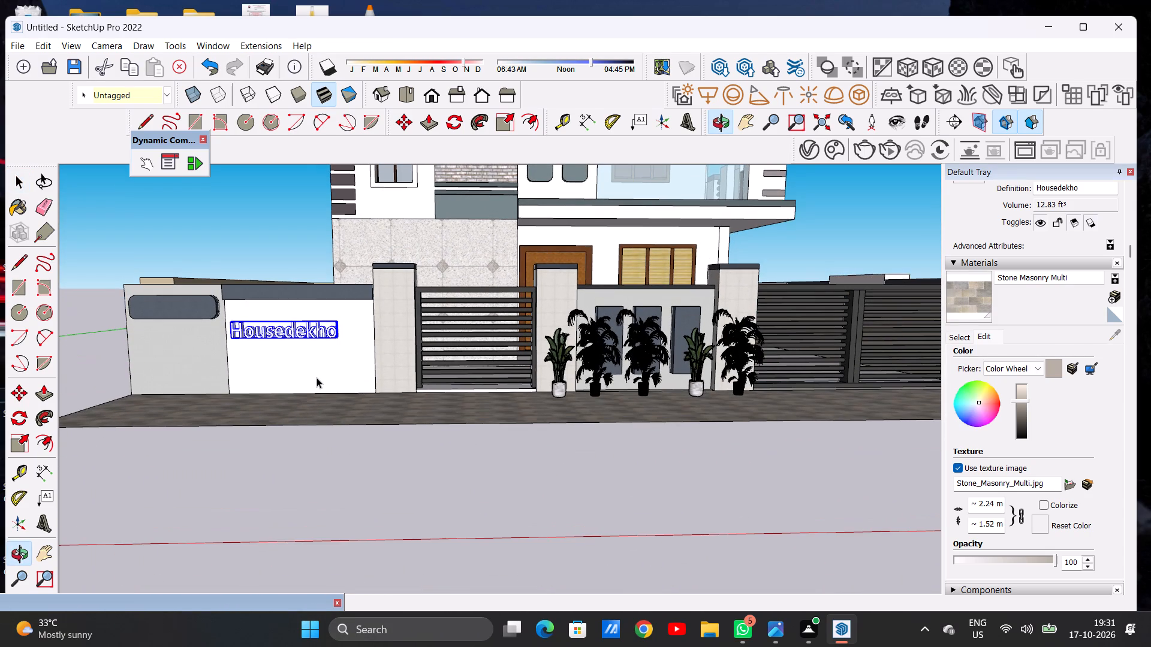
scroll(321, 344, "up", 5)
left_click(224, 211)
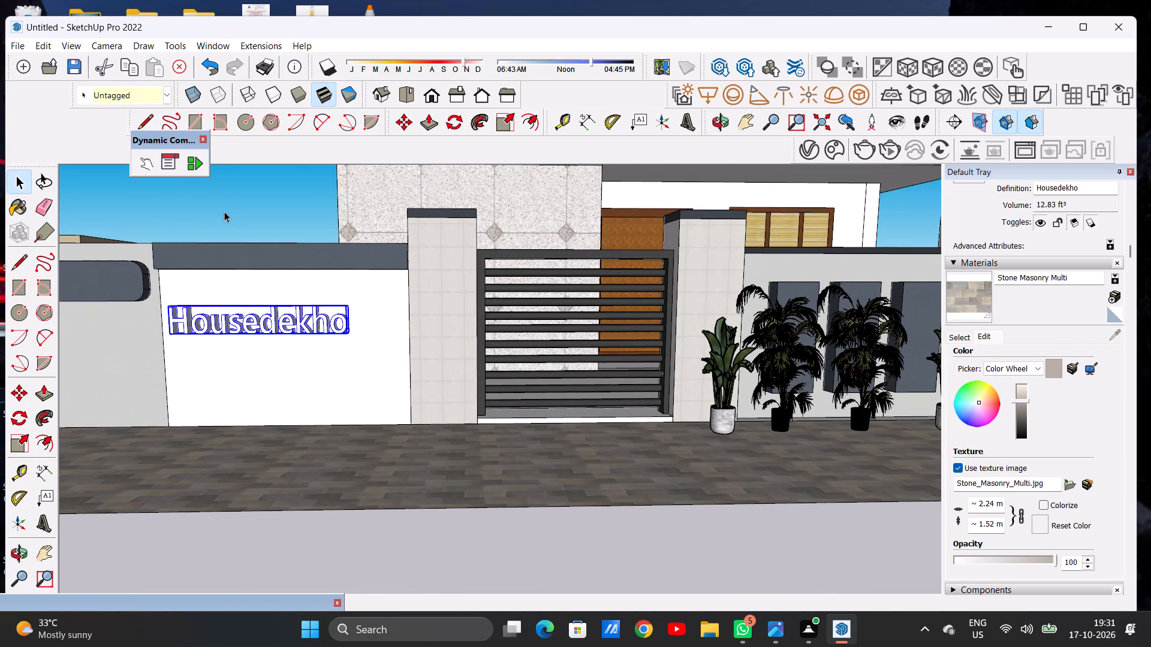
scroll(376, 382, "down", 5)
scroll(273, 338, "up", 6)
middle_click_drag(364, 358, 477, 358)
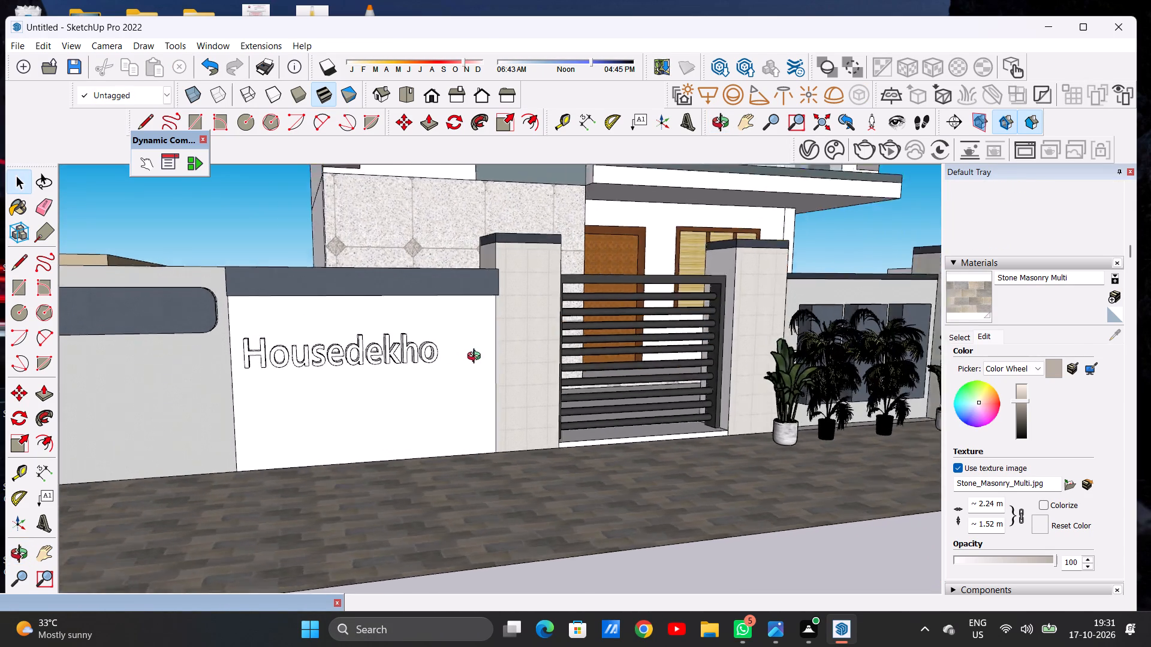
middle_click_drag(477, 358, 327, 386)
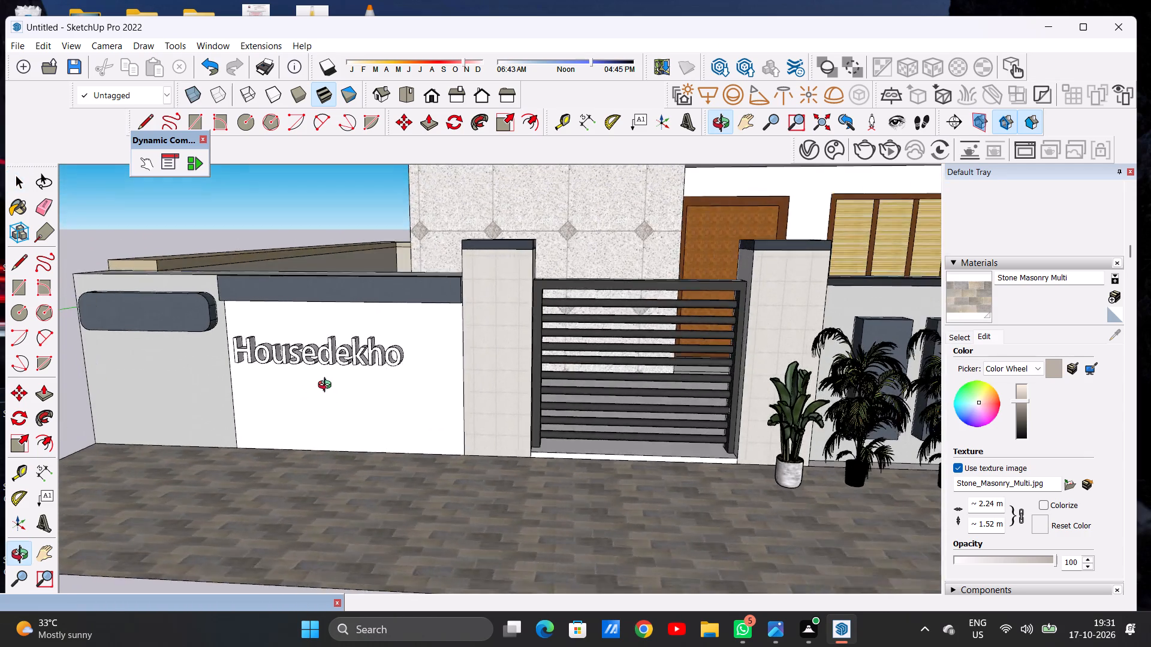
Paint the "Housedekho" lettering dark grey with Color M07 from the Colors material collection, leaving nothing selected.
middle_click_drag(327, 386, 364, 365)
scroll(430, 394, "down", 6)
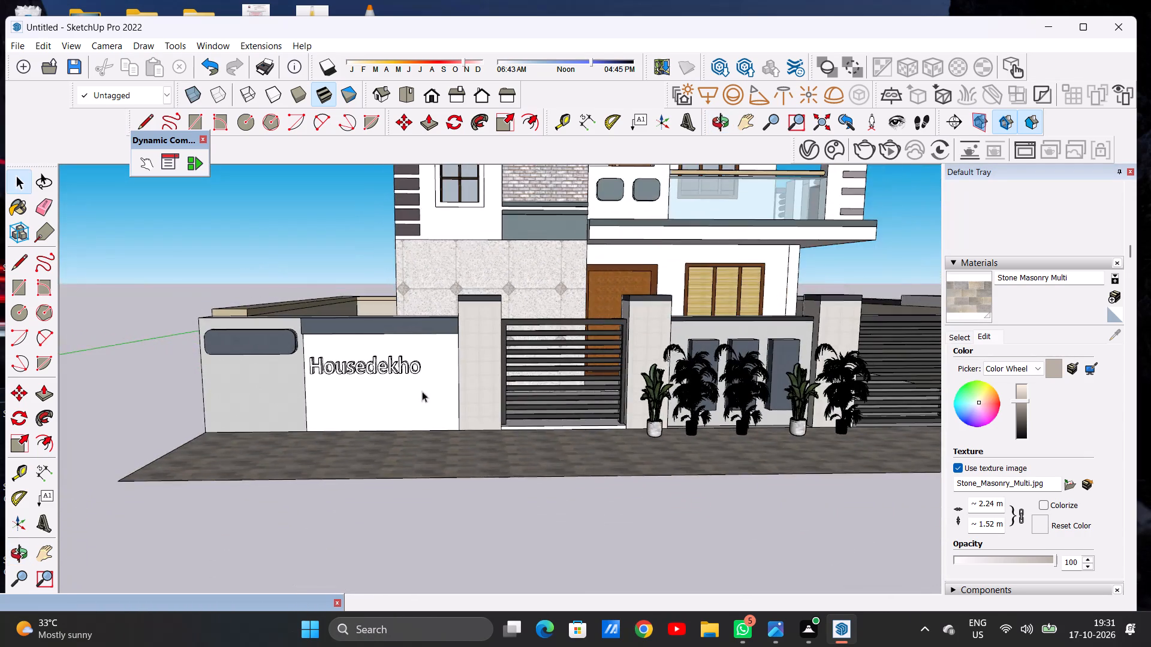
scroll(372, 406, "up", 5)
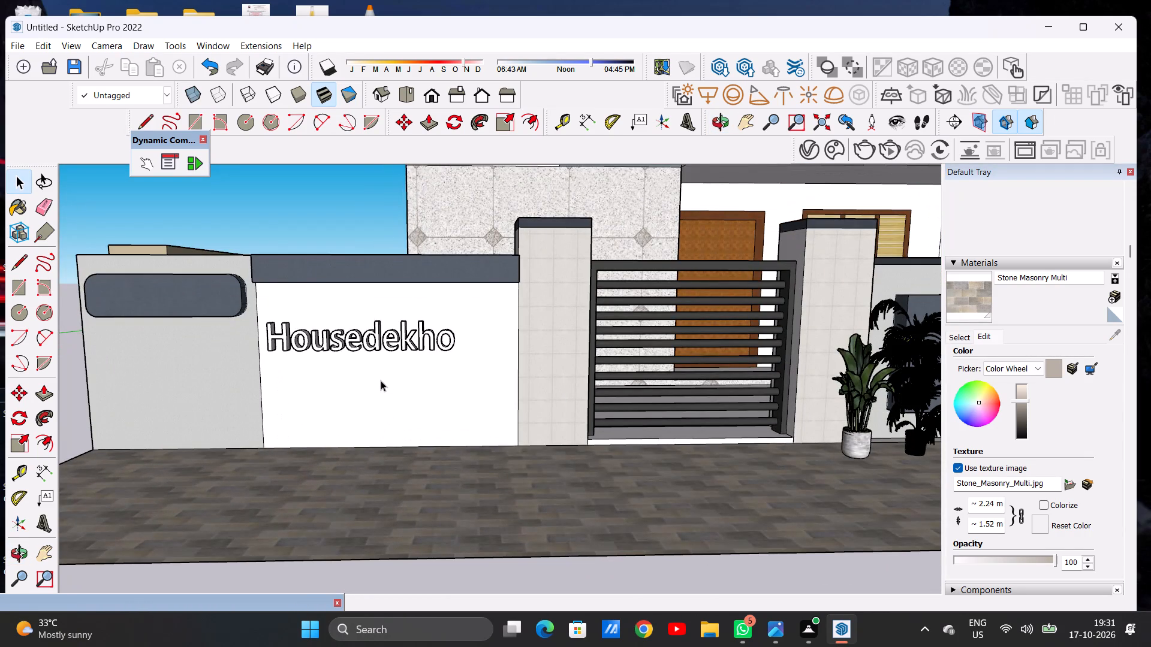
scroll(276, 359, "up", 6)
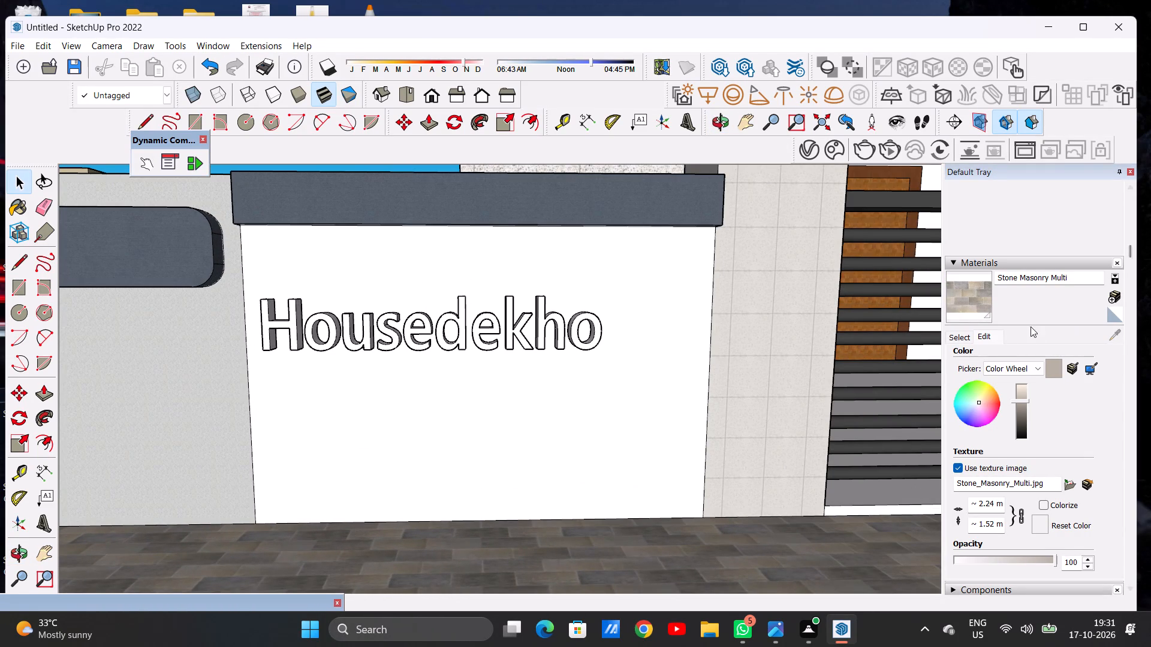
left_click(953, 334)
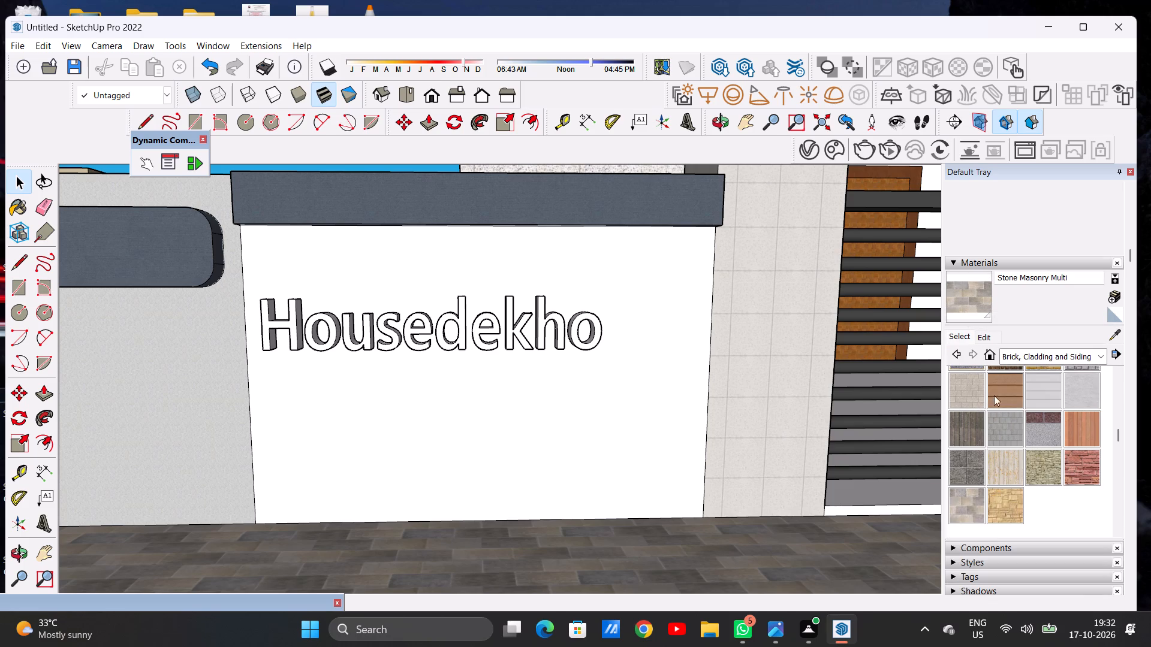
left_click(962, 335)
left_click(1005, 356)
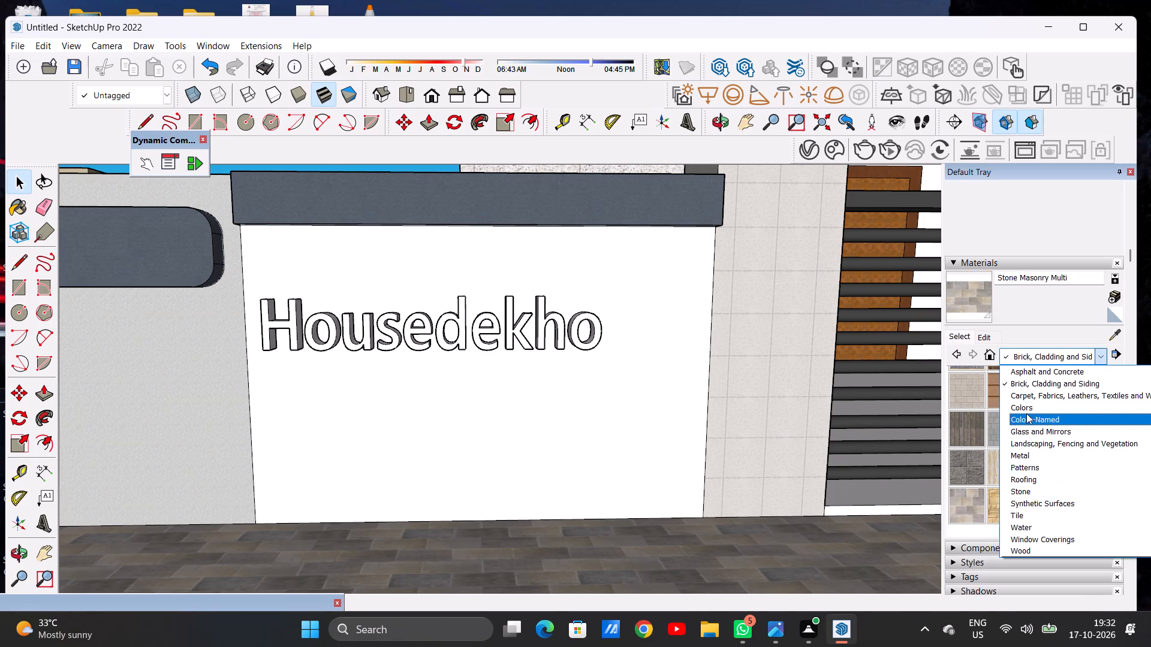
left_click(1018, 401)
scroll(1026, 406, "down", 10)
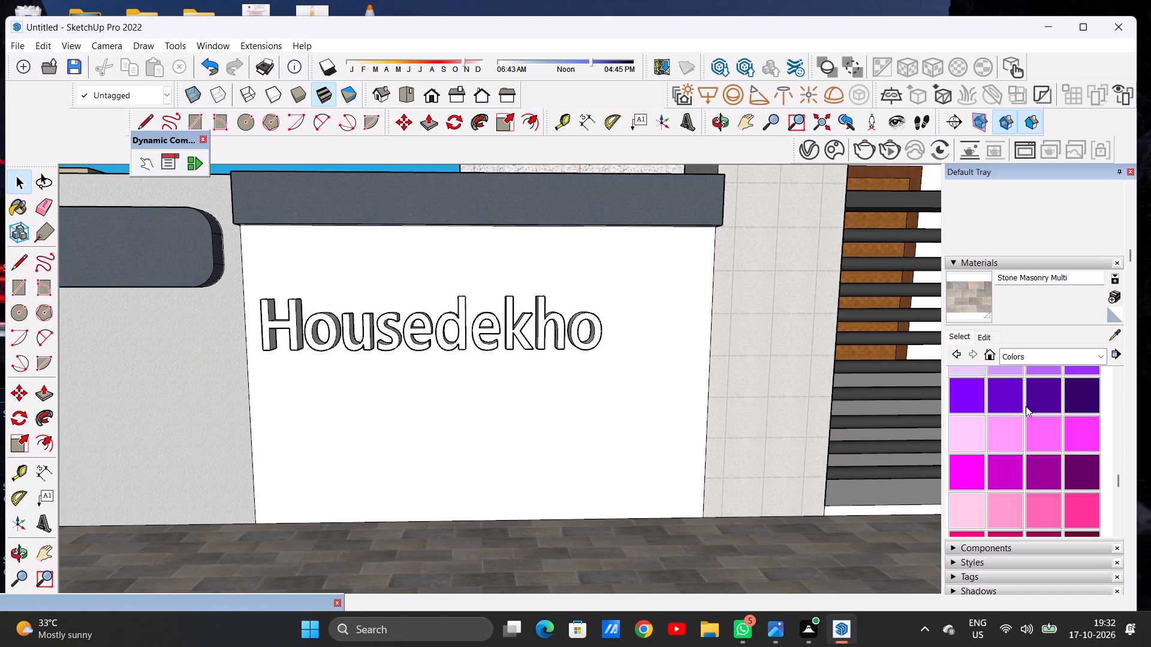
scroll(1026, 406, "down", 4)
scroll(1018, 401, "up", 3)
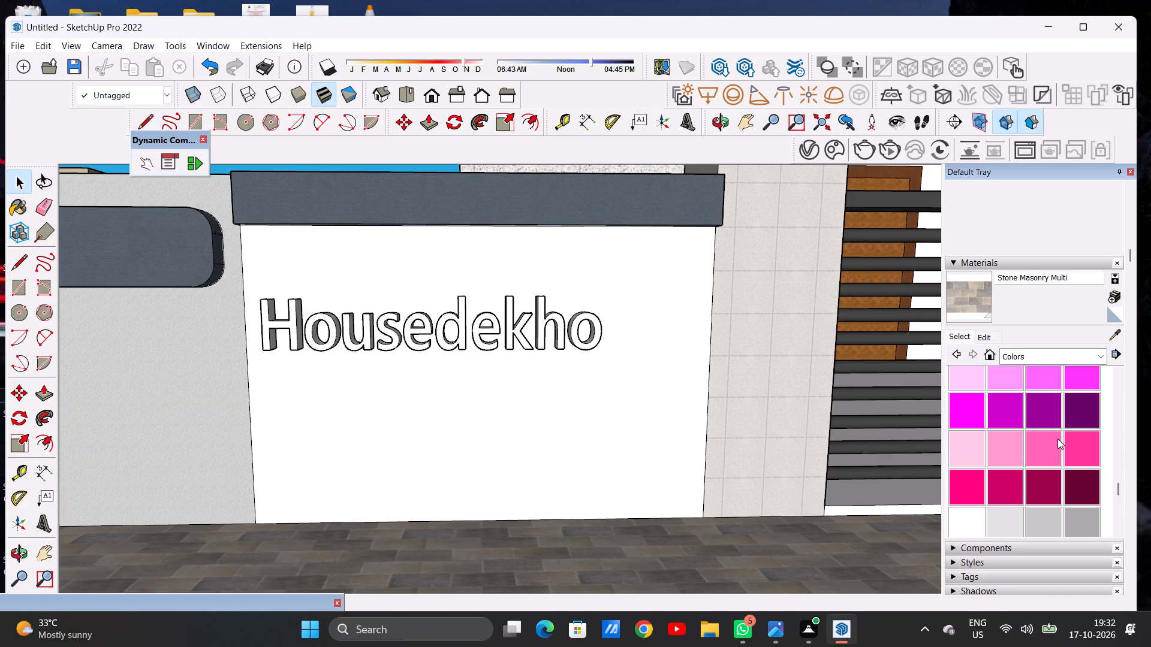
scroll(1057, 439, "down", 2)
left_click(1069, 421)
scroll(157, 368, "up", 6)
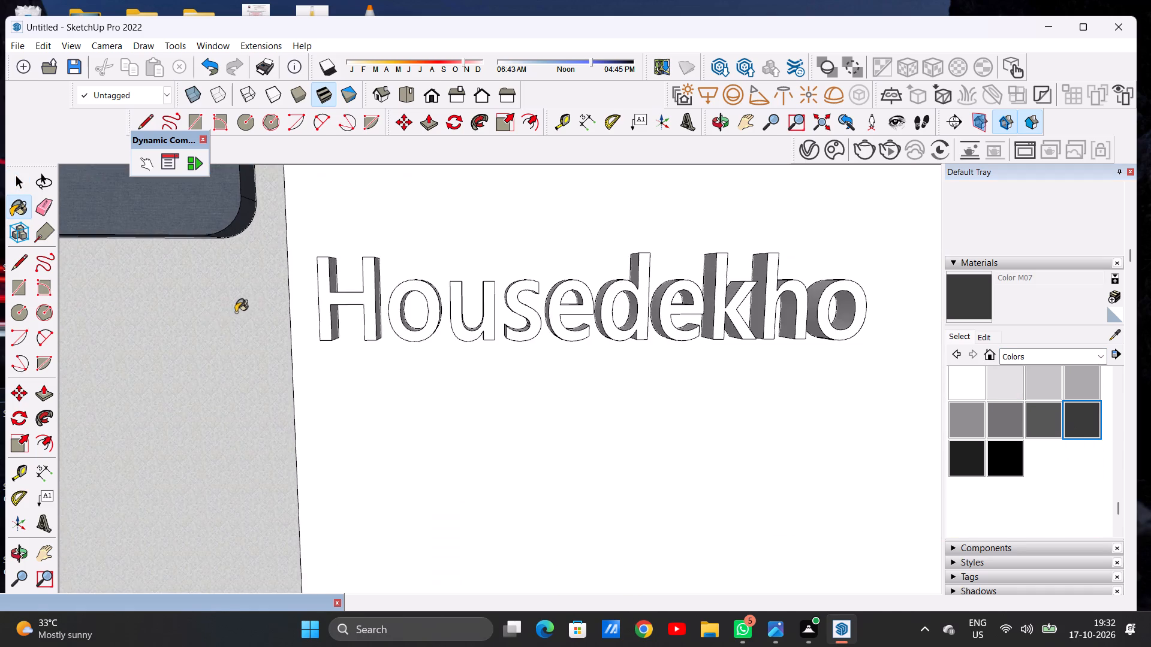
scroll(290, 283, "up", 5)
left_click(369, 264)
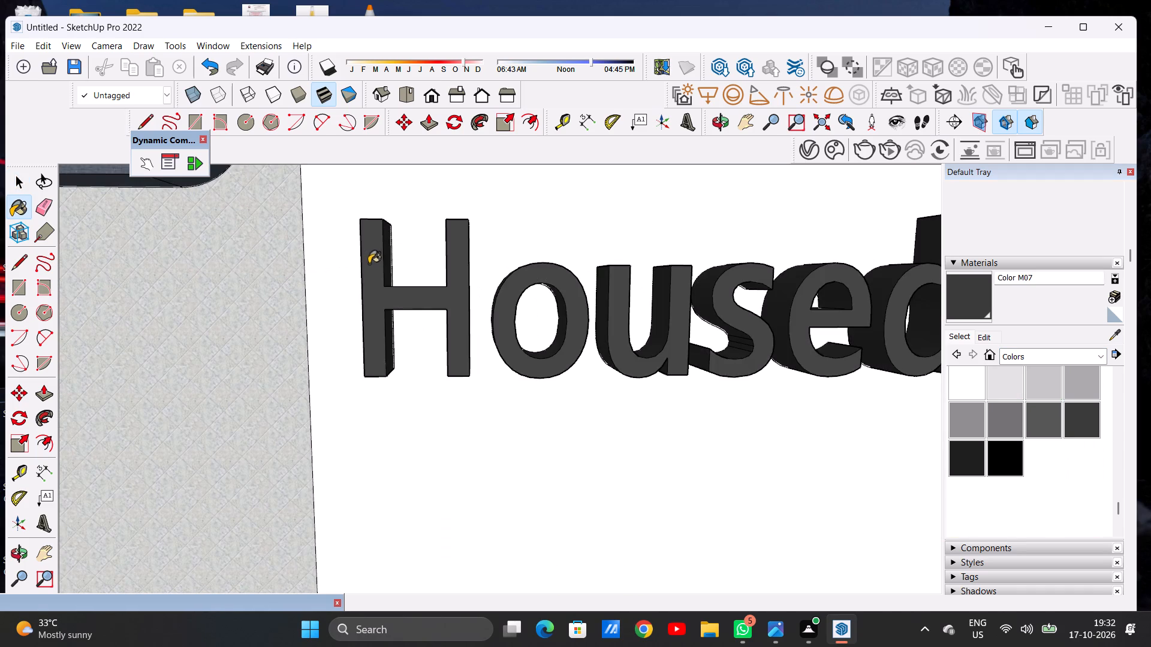
scroll(372, 303, "down", 14)
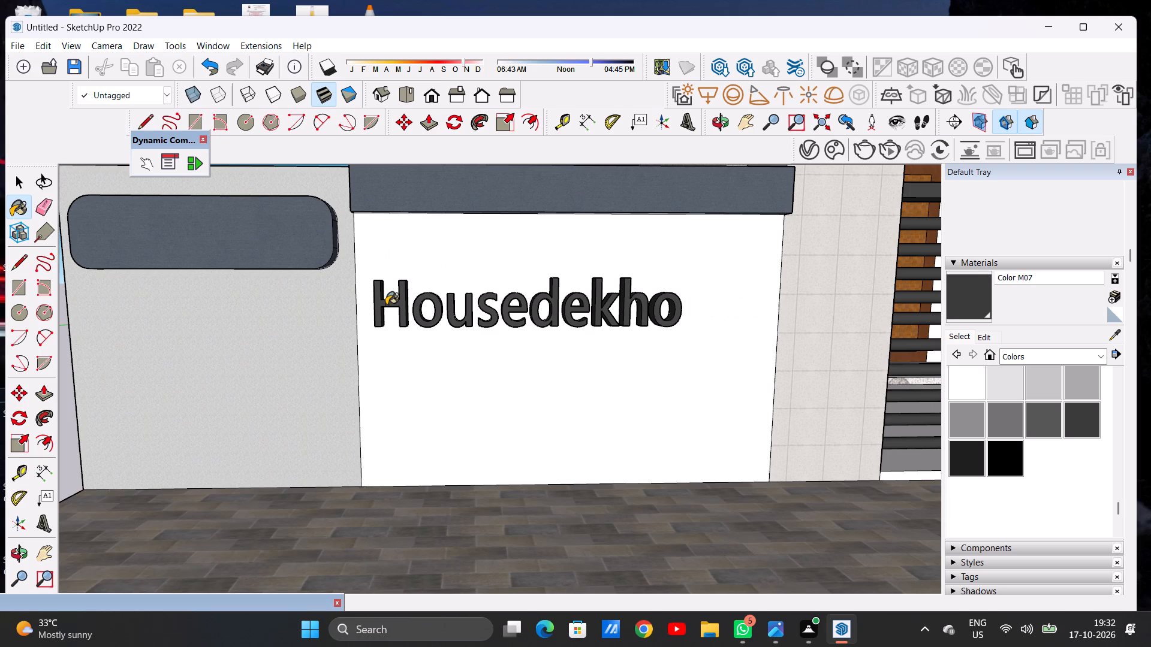
scroll(393, 304, "down", 4)
key("space")
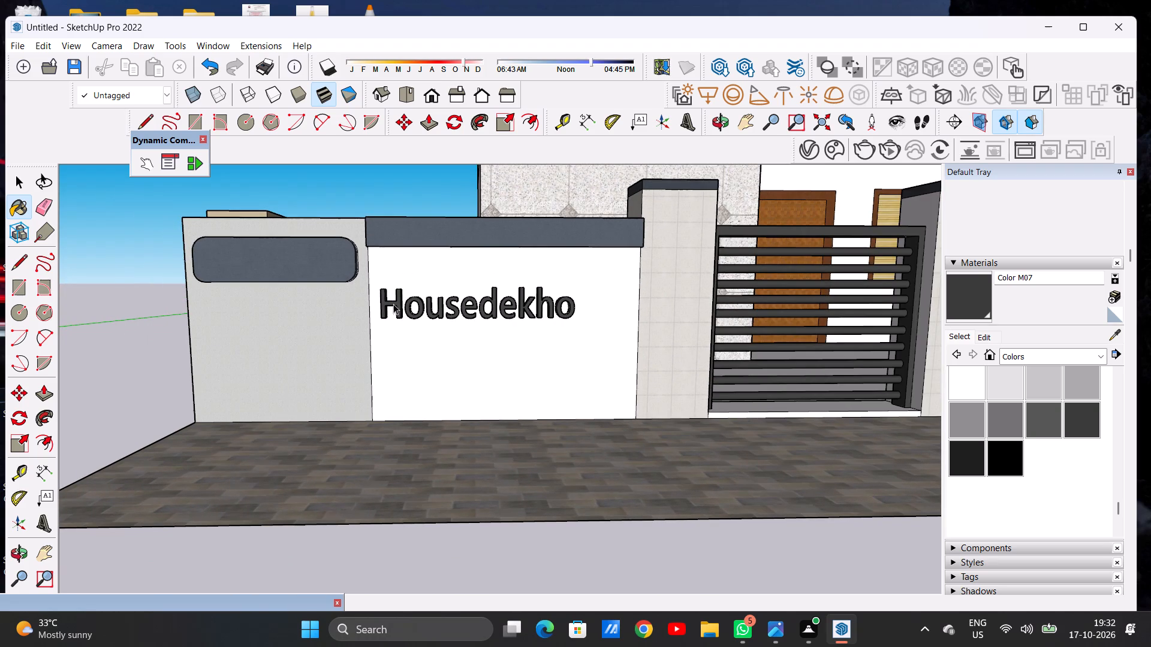
left_click(135, 299)
Examine the painted "Housedekho" lettering from both ends of the wall and against the whole house front.
middle_click_drag(415, 307, 589, 328)
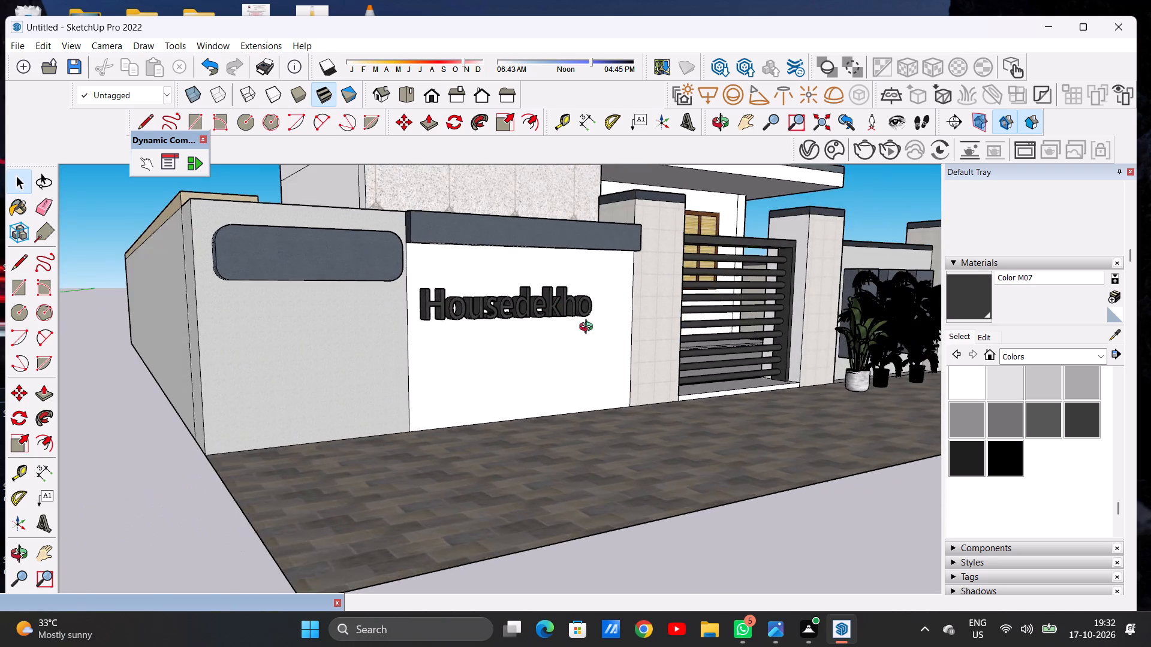
middle_click_drag(589, 328, 171, 391)
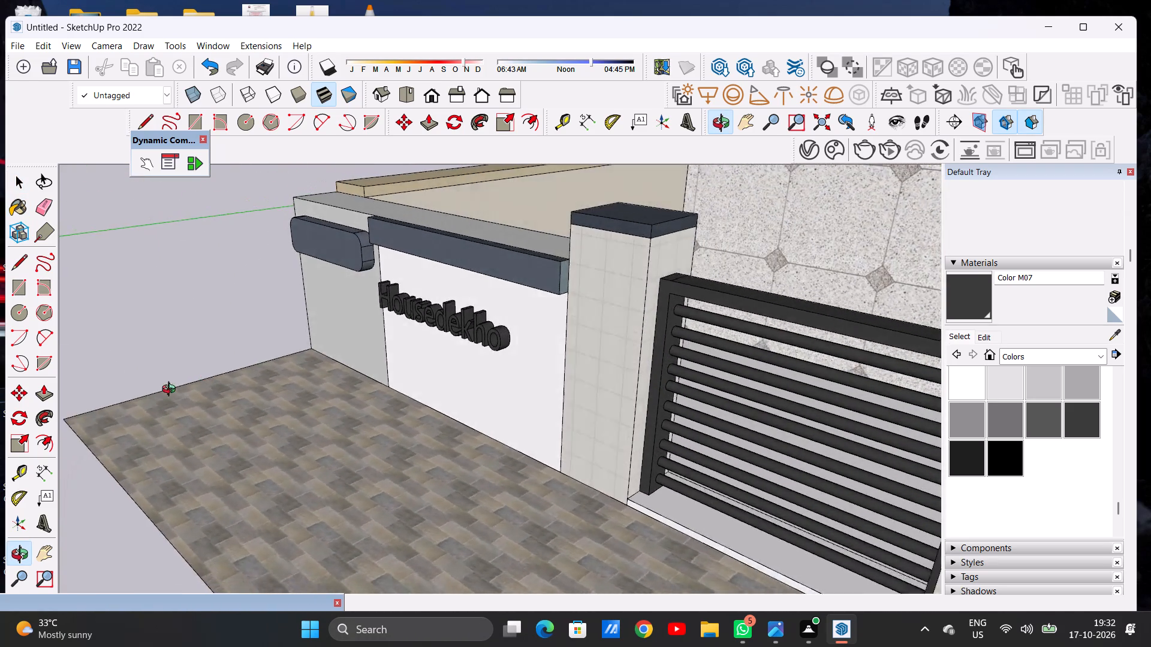
middle_click_drag(171, 391, 386, 339)
scroll(386, 339, "down", 13)
scroll(453, 330, "up", 8)
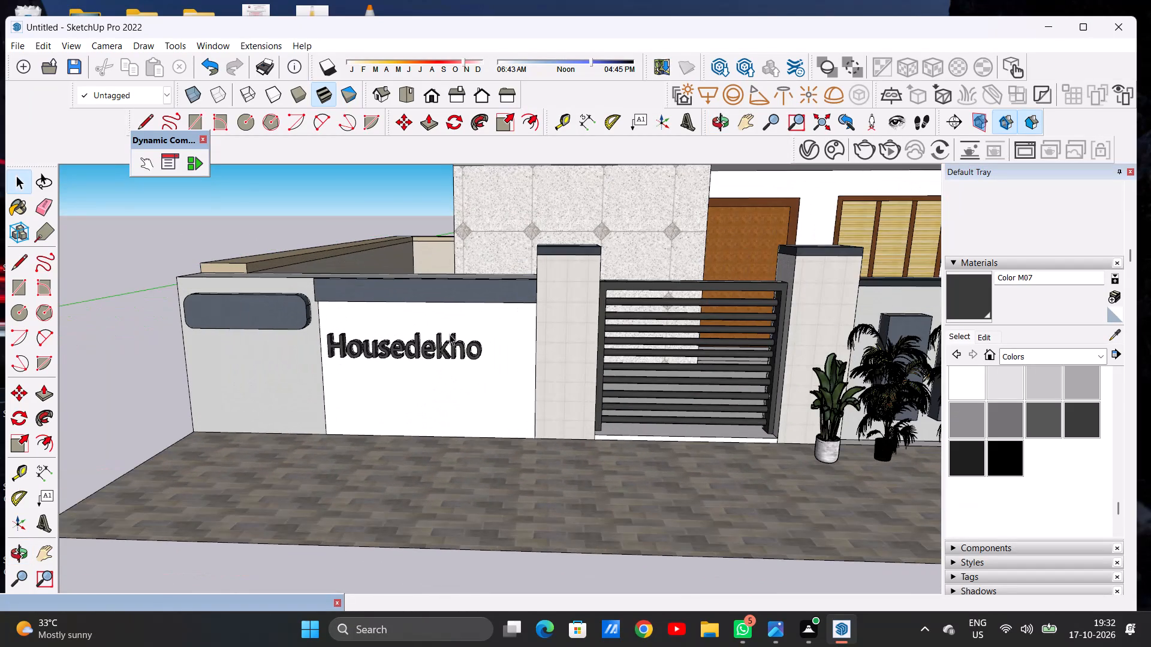
scroll(338, 383, "down", 5)
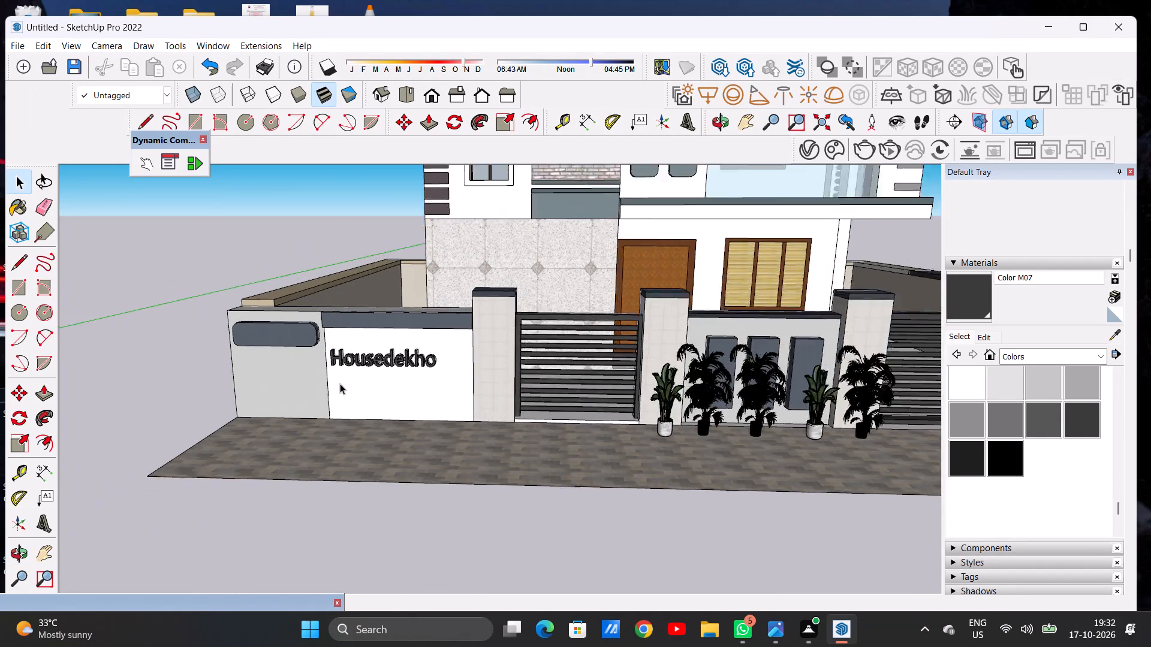
scroll(340, 383, "down", 7)
scroll(420, 491, "down", 16)
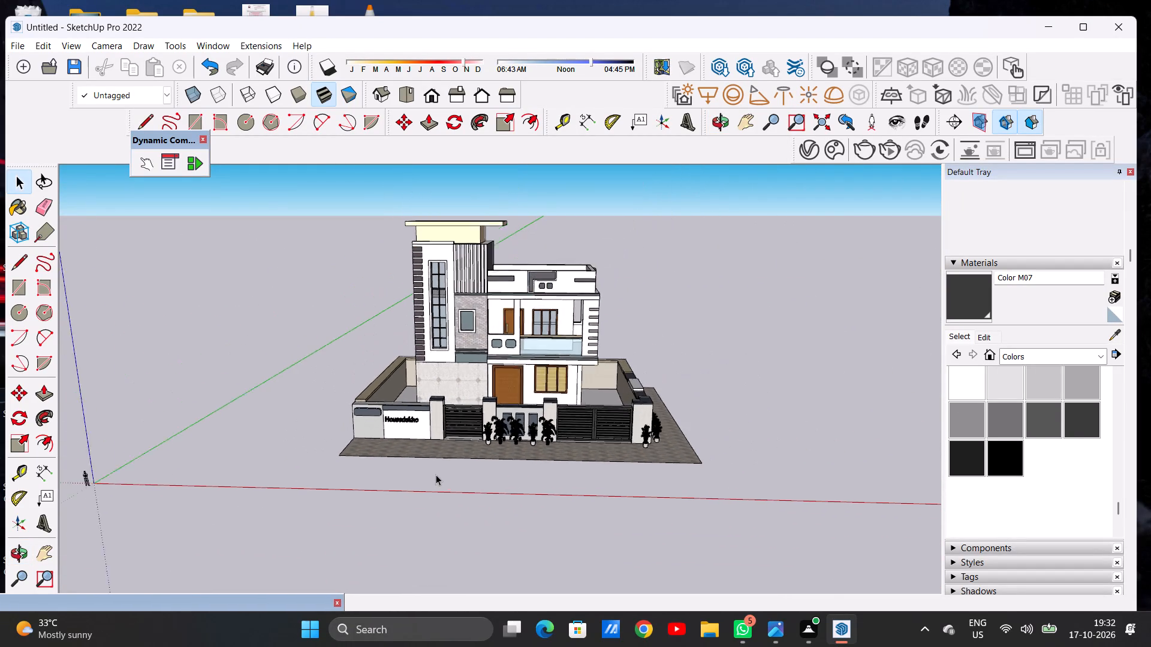
scroll(436, 440, "up", 8)
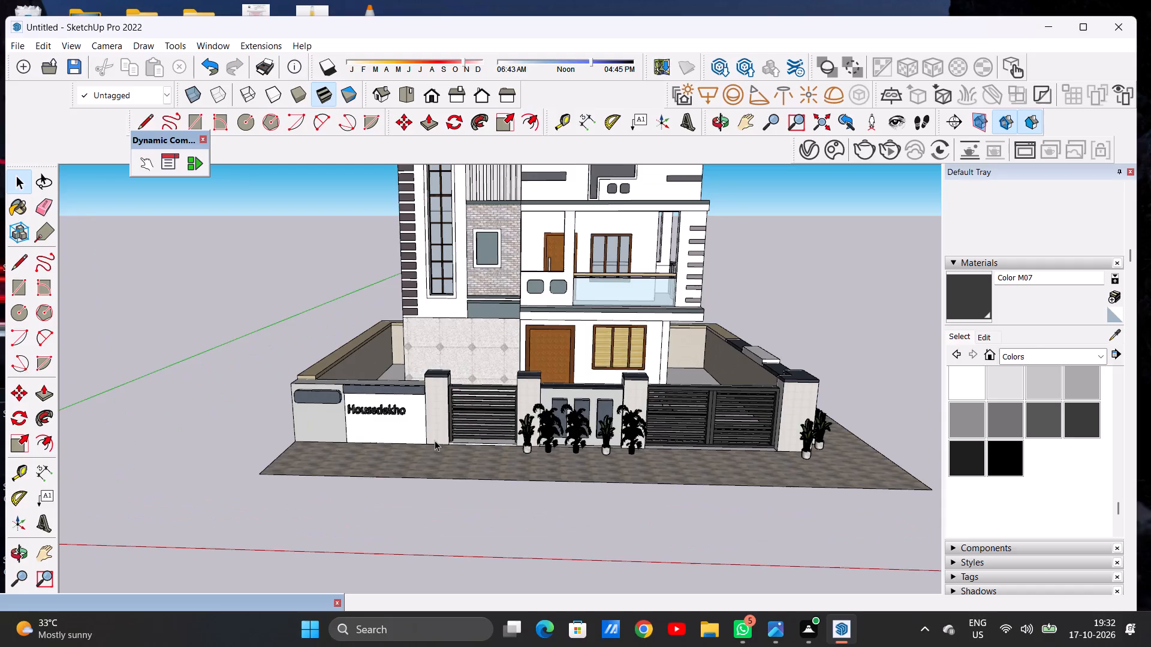
Examine the stone paving along the street front, from the single gate across to the double gate and corner pillar.
scroll(435, 440, "up", 1)
middle_click_drag(388, 484, 417, 529)
scroll(552, 491, "up", 5)
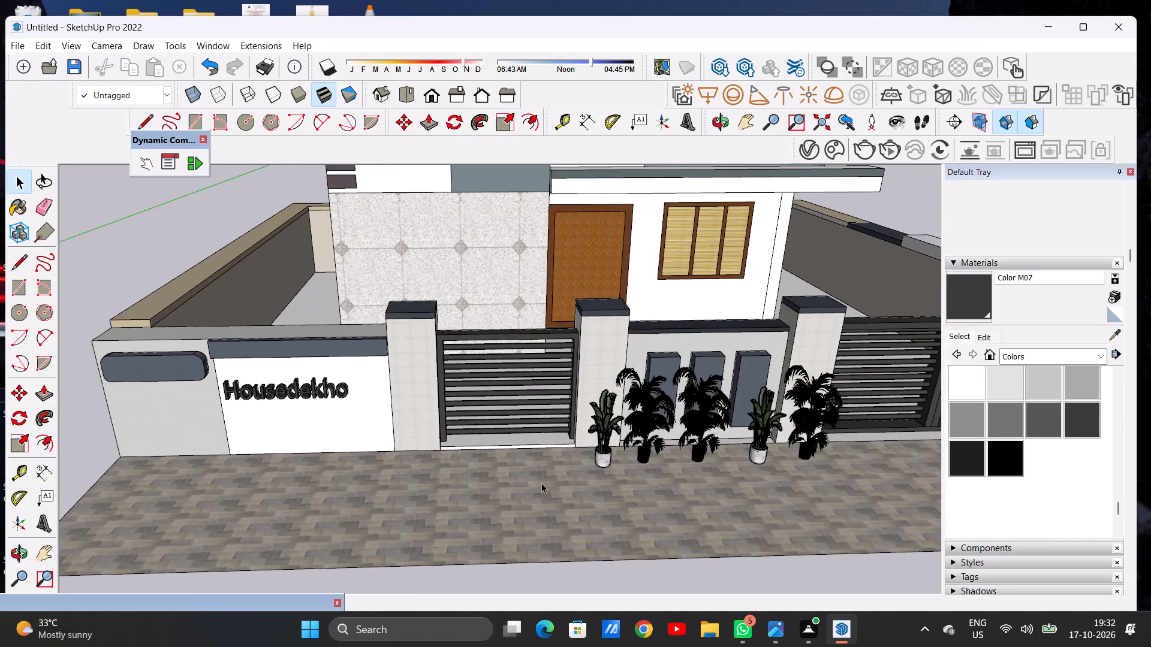
scroll(541, 483, "up", 2)
middle_click_drag(567, 474, 526, 555)
scroll(450, 423, "down", 5)
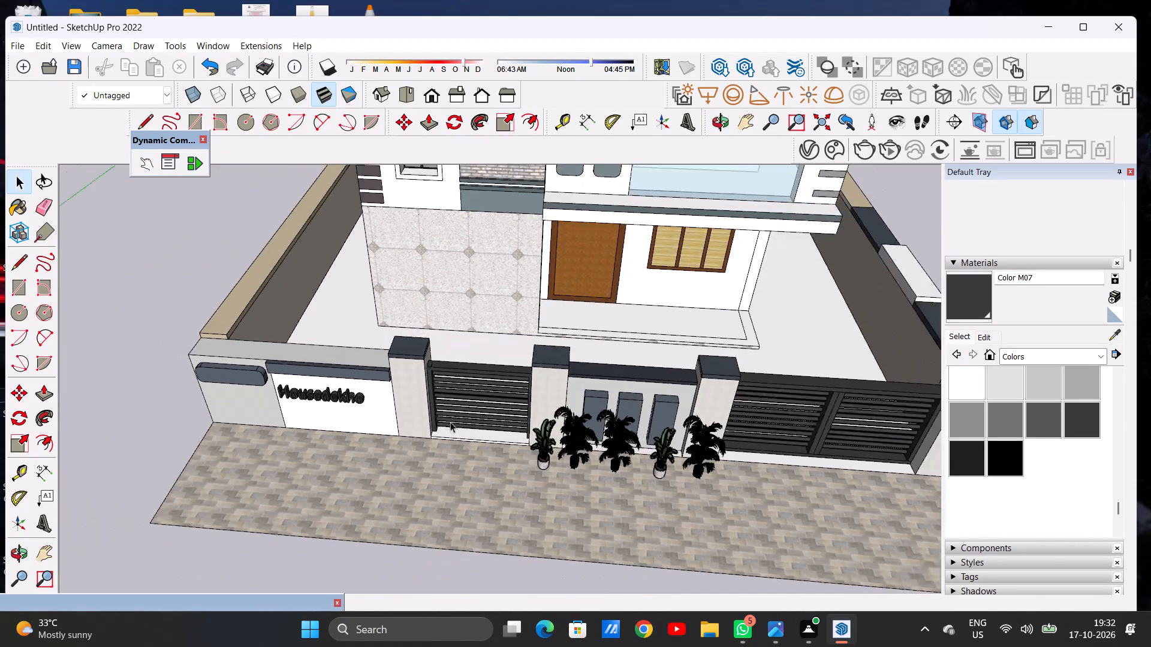
scroll(461, 471, "up", 9)
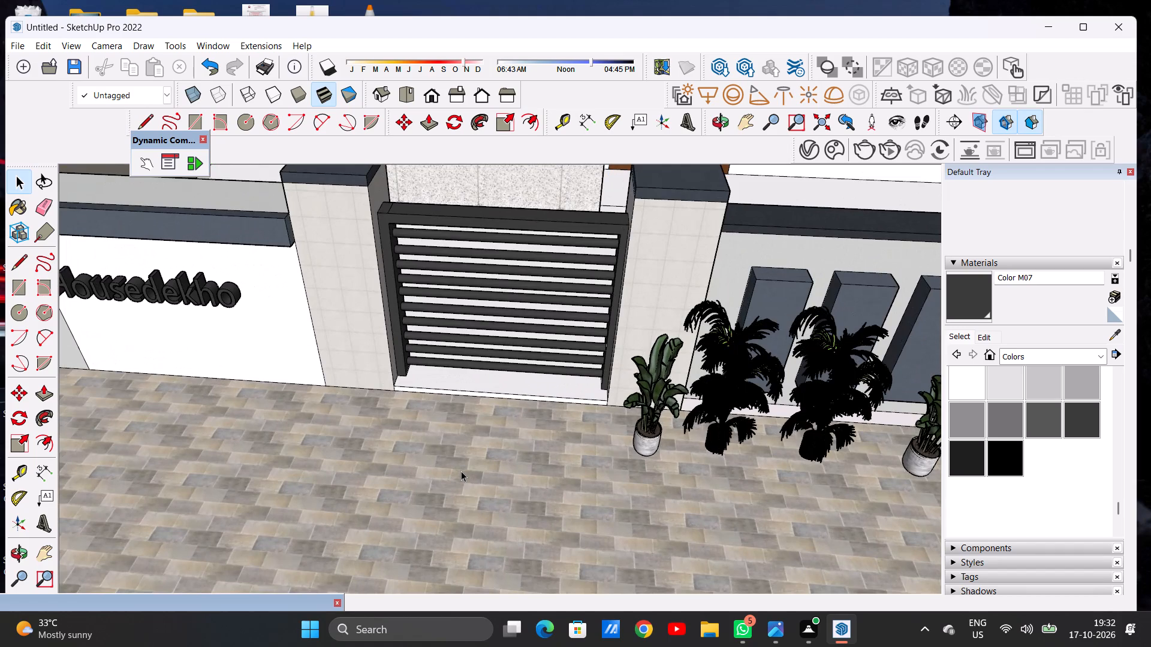
scroll(454, 462, "down", 12)
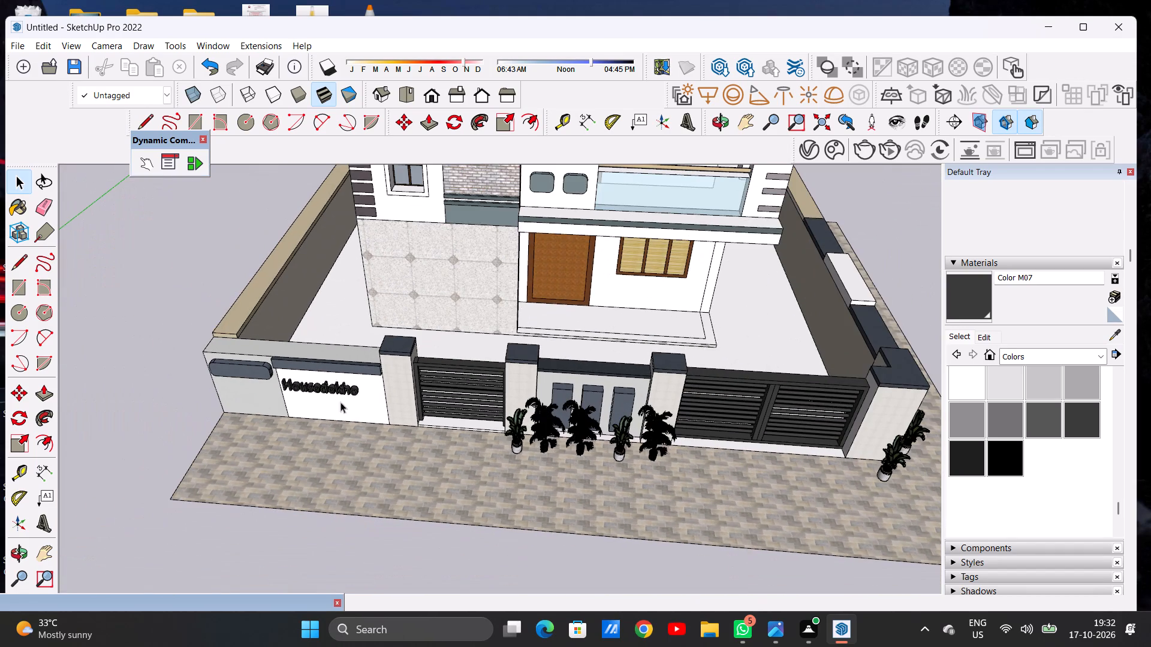
scroll(929, 473, "up", 4)
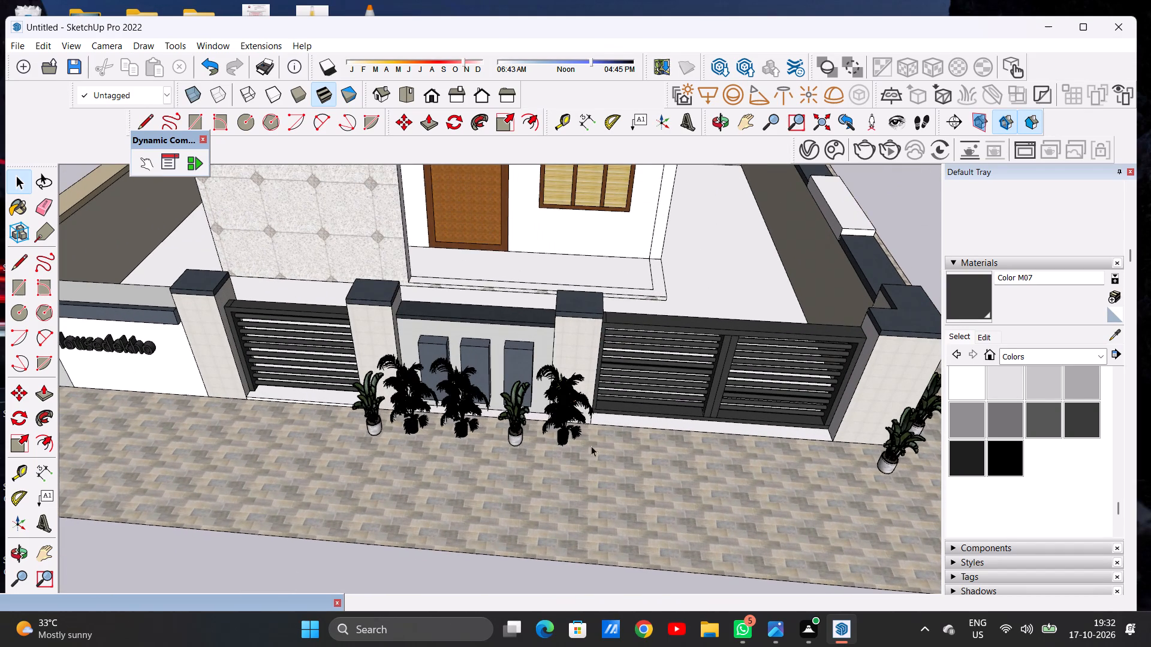
middle_click_drag(669, 475, 678, 492)
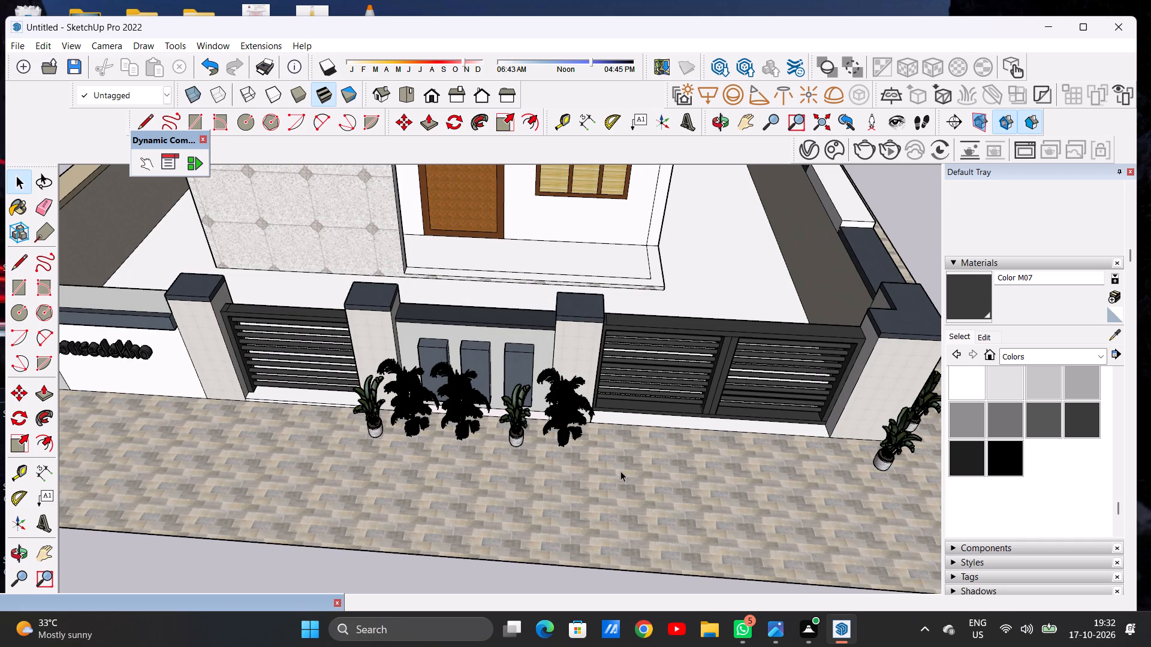
scroll(199, 425, "down", 5)
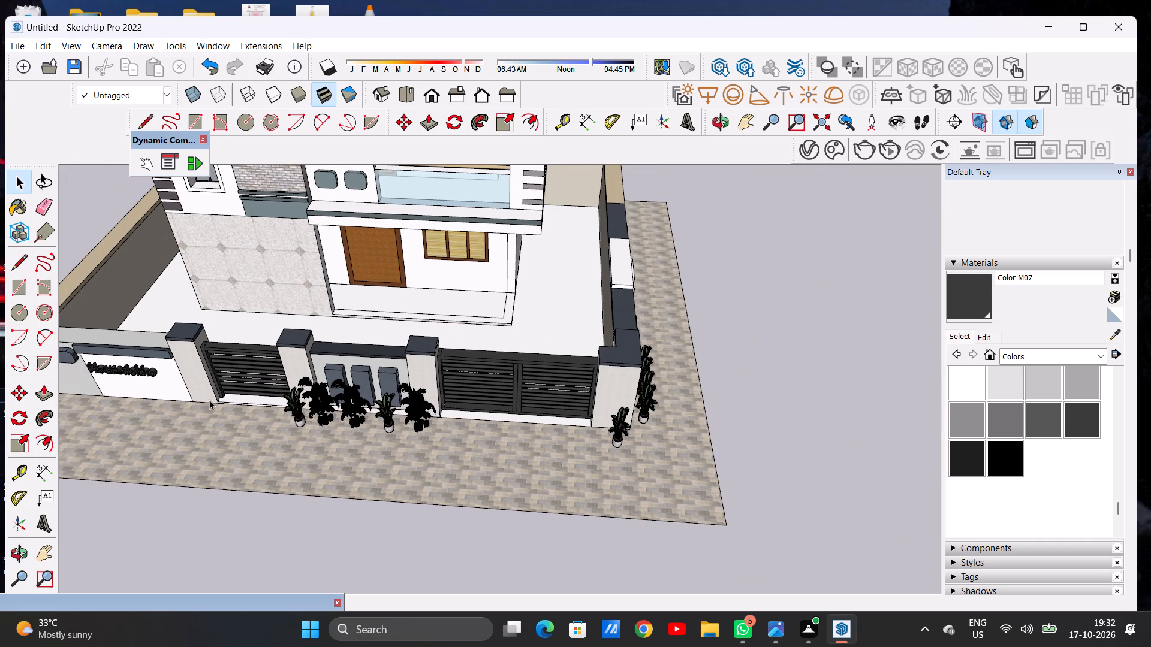
Repaint the stone-paved strip outside the boundary wall and gates with the white Color M00.
scroll(464, 443, "up", 13)
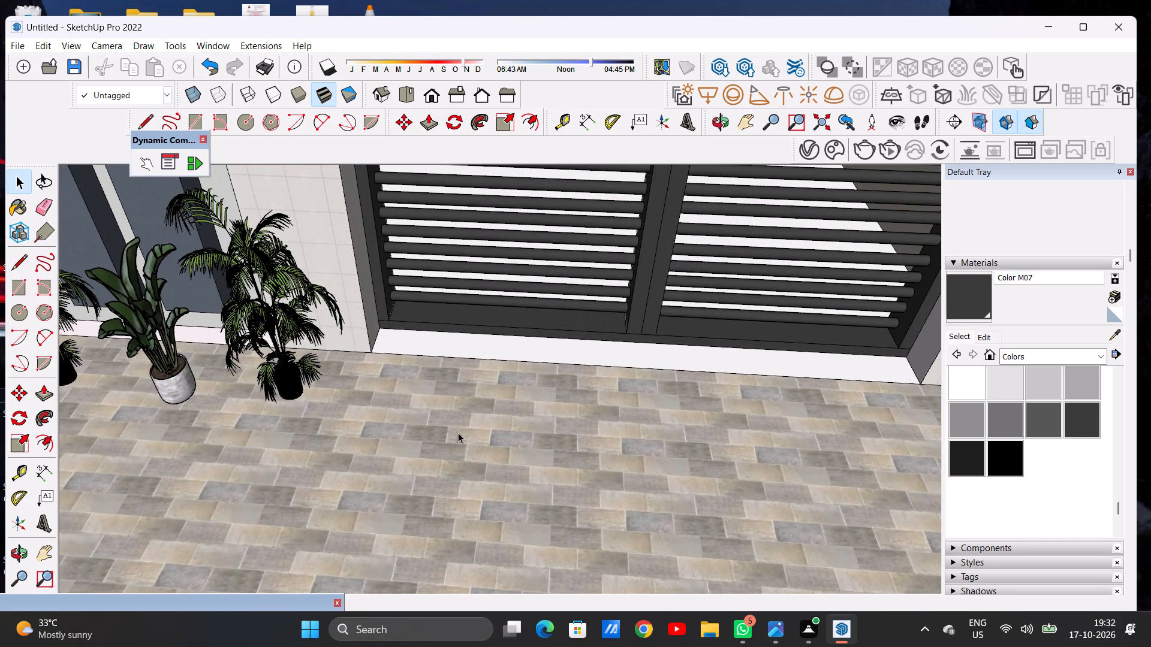
key("r")
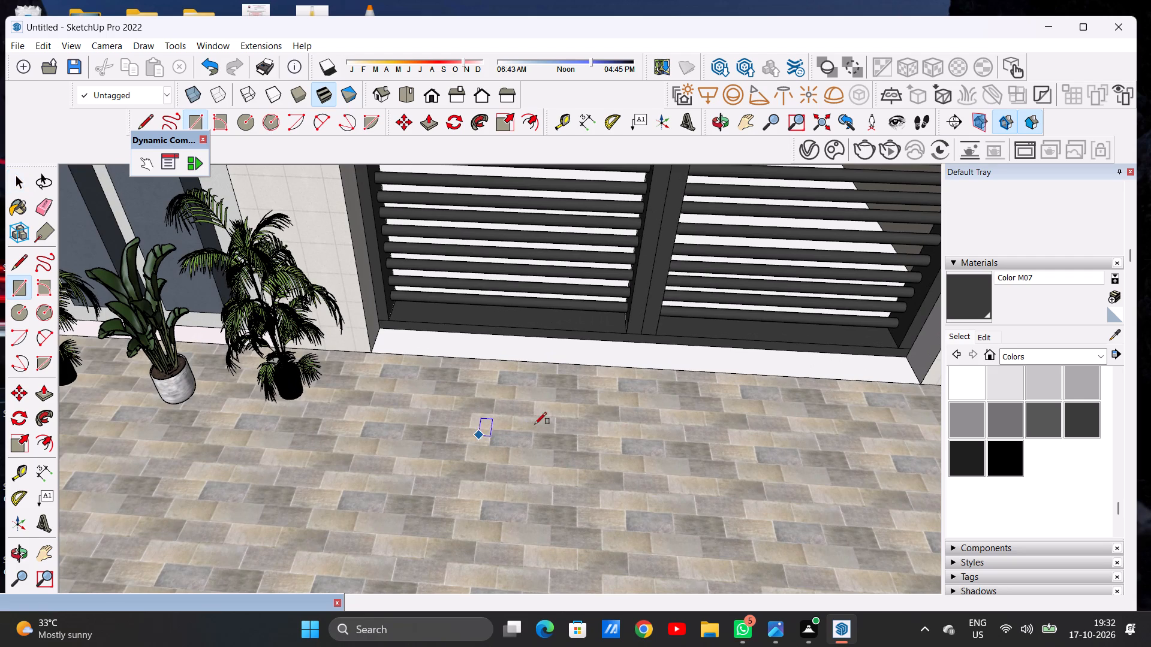
left_click(971, 382)
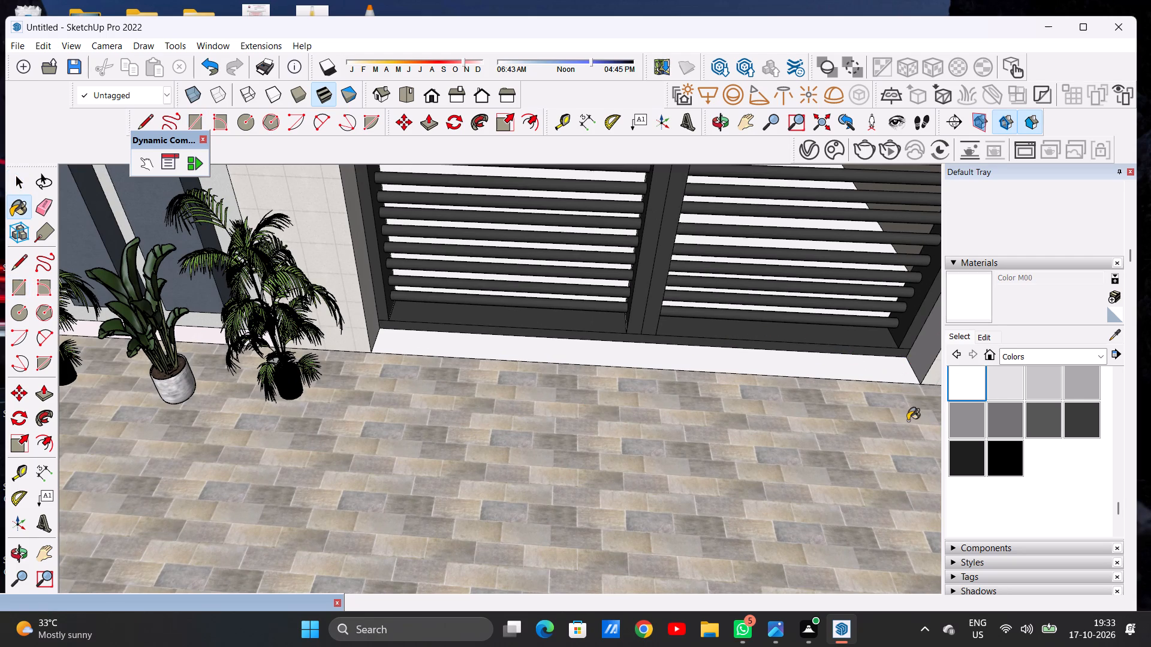
left_click(785, 545)
key("space")
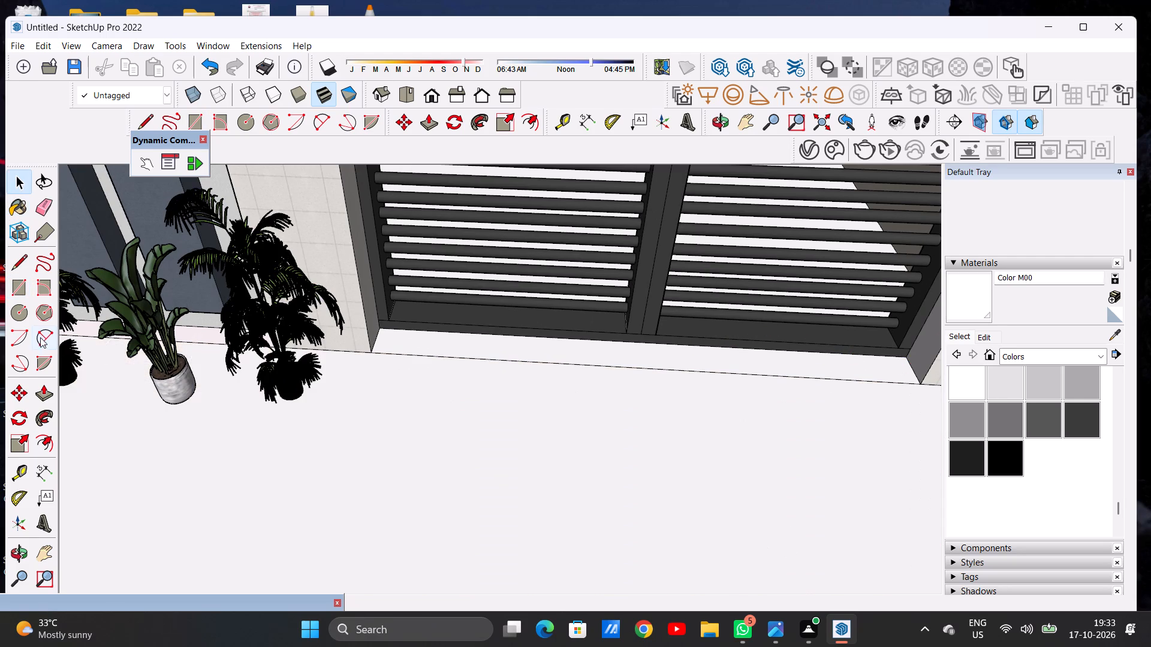
Draw a rectangle on the white strip outside the double gate, spanning the opening between its pillars and extending toward the street.
key("r")
left_click(371, 352)
scroll(499, 355, "down", 9)
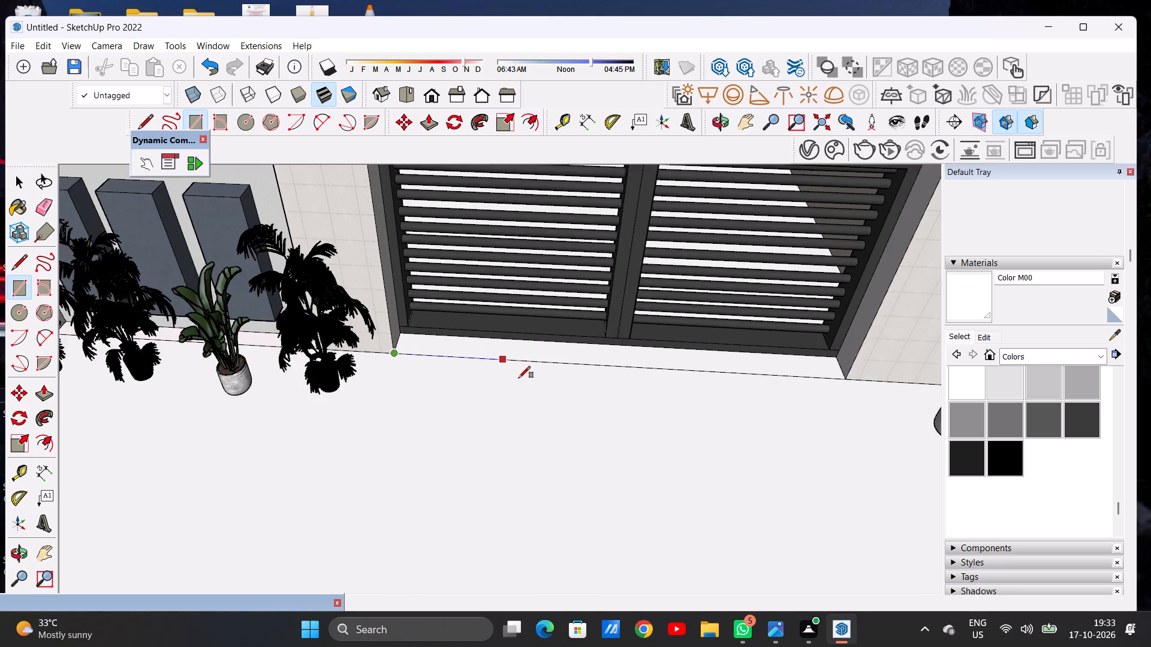
scroll(763, 374, "up", 9)
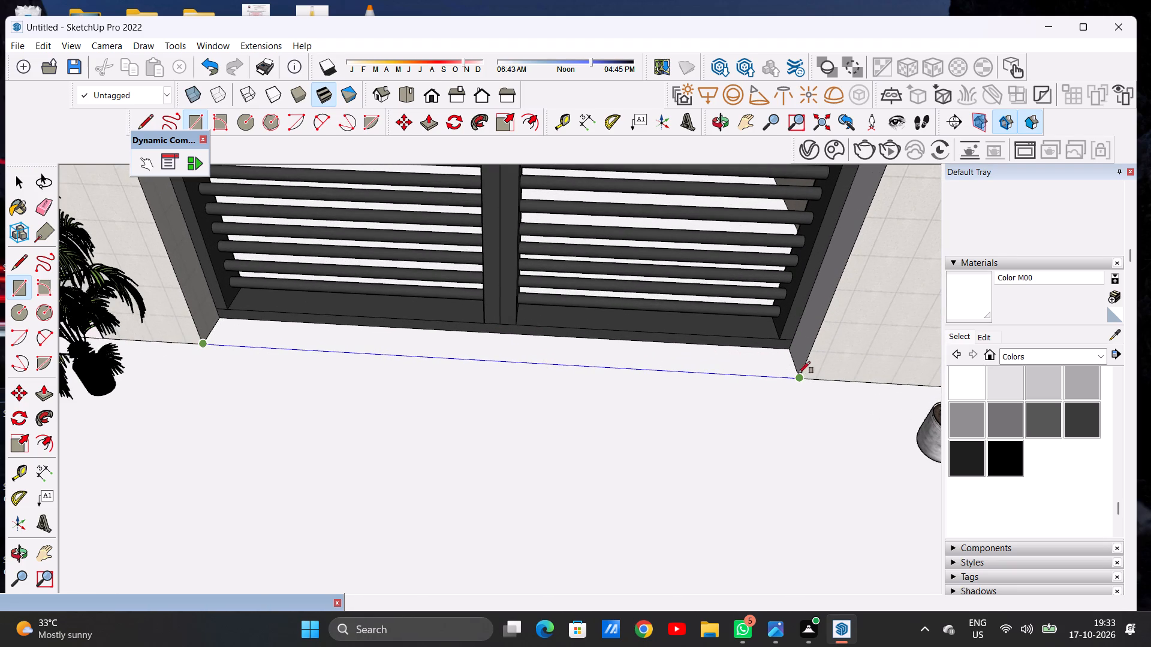
left_click(802, 380)
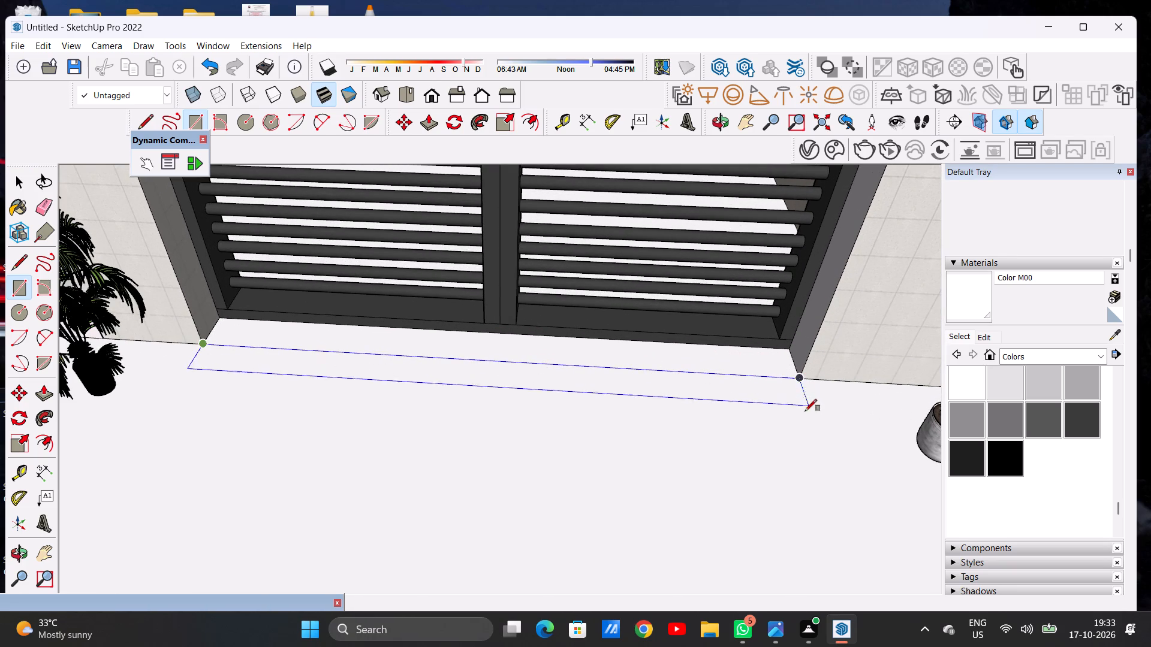
scroll(802, 431, "down", 10)
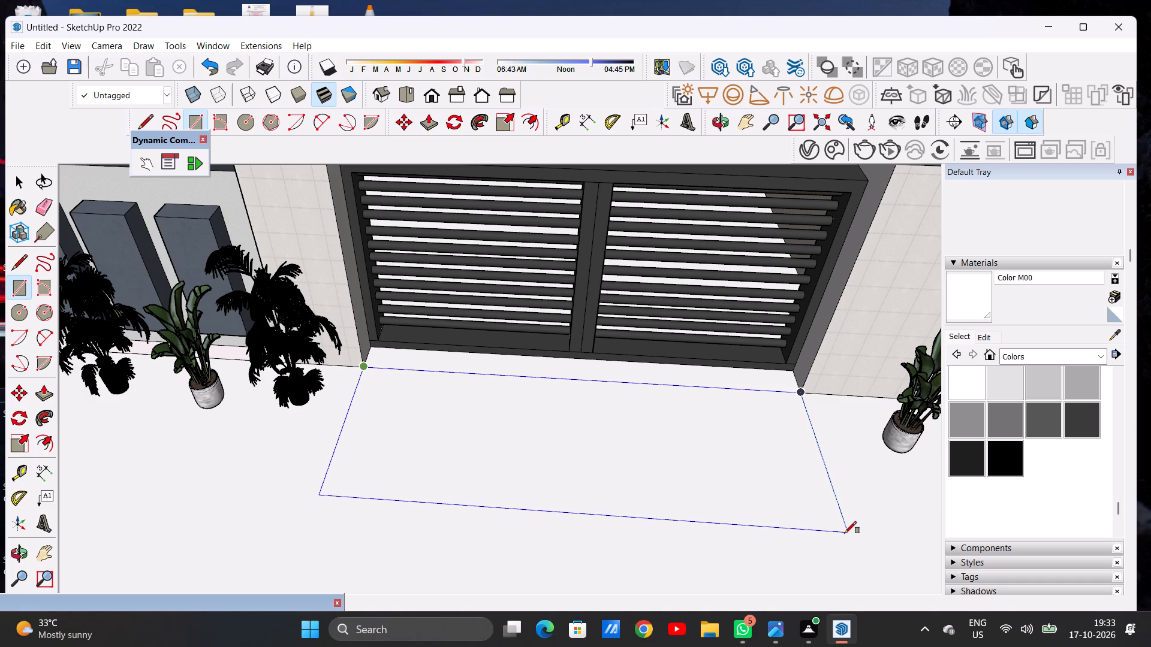
left_click(845, 533)
key("space")
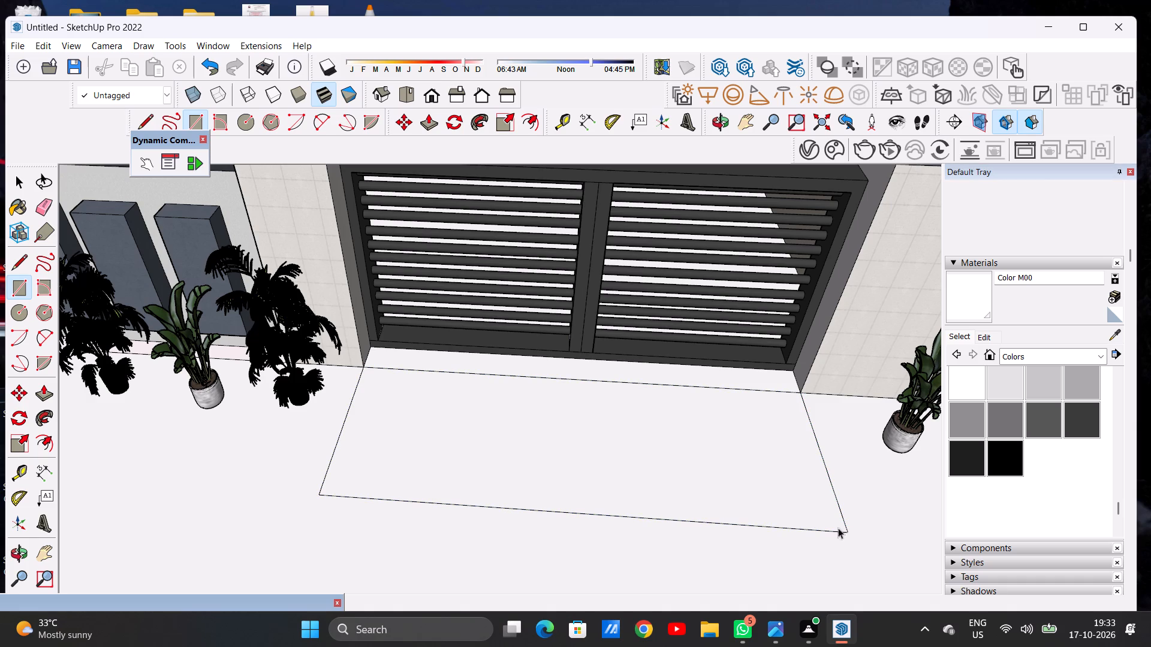
scroll(231, 454, "down", 4)
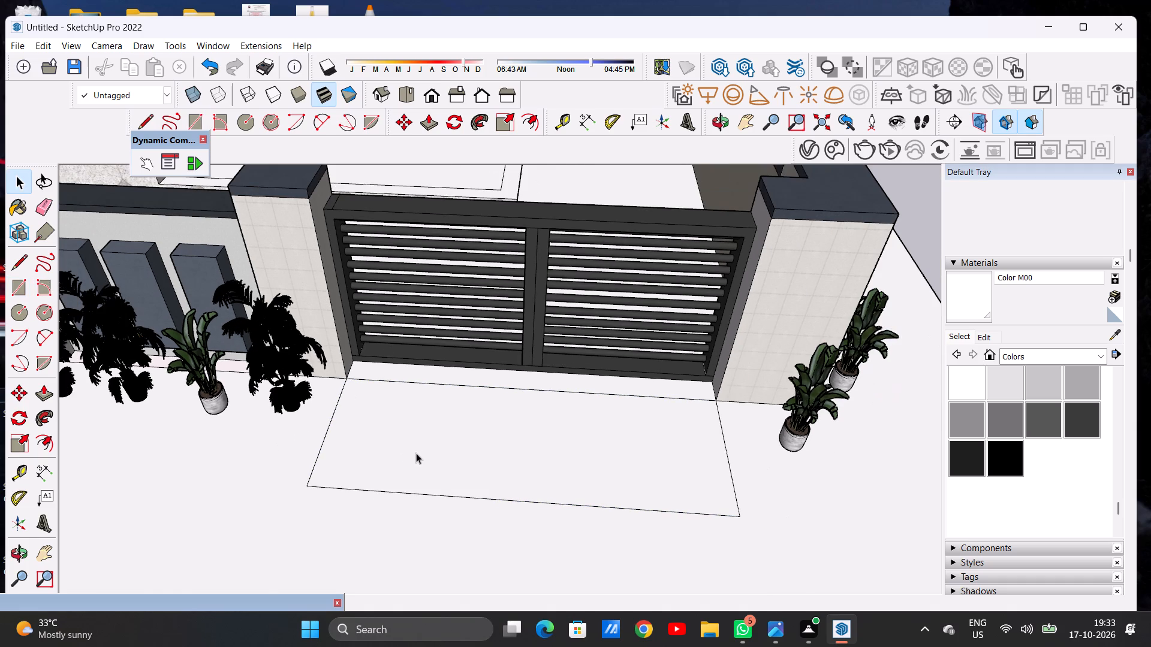
Divide the rectangle outside the double gate into three roughly equal strips with two lines parallel to the gate.
scroll(416, 453, "down", 12)
middle_click_drag(460, 441, 485, 477)
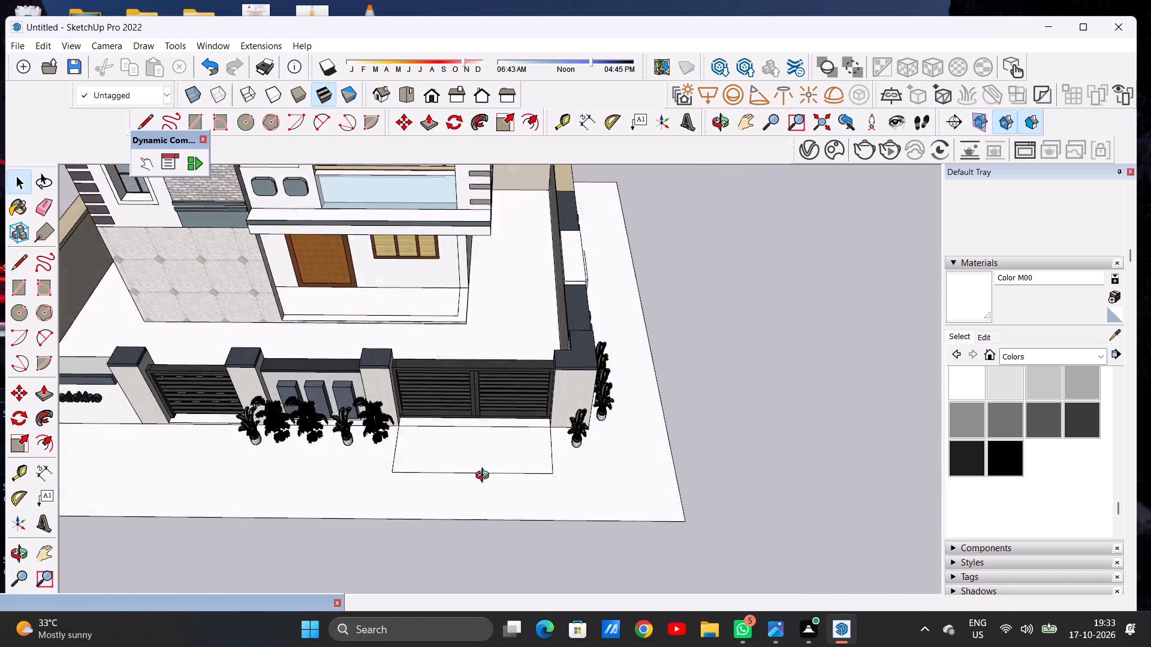
middle_click_drag(485, 477, 486, 515)
scroll(501, 467, "up", 9)
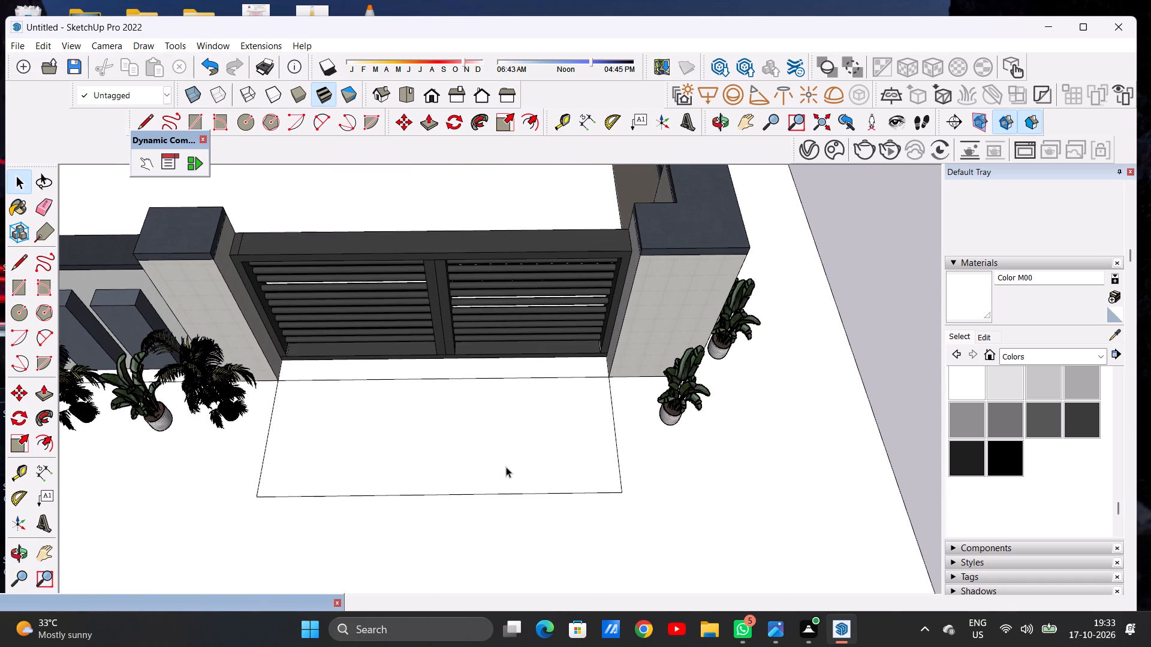
key("l")
scroll(517, 455, "up", 5)
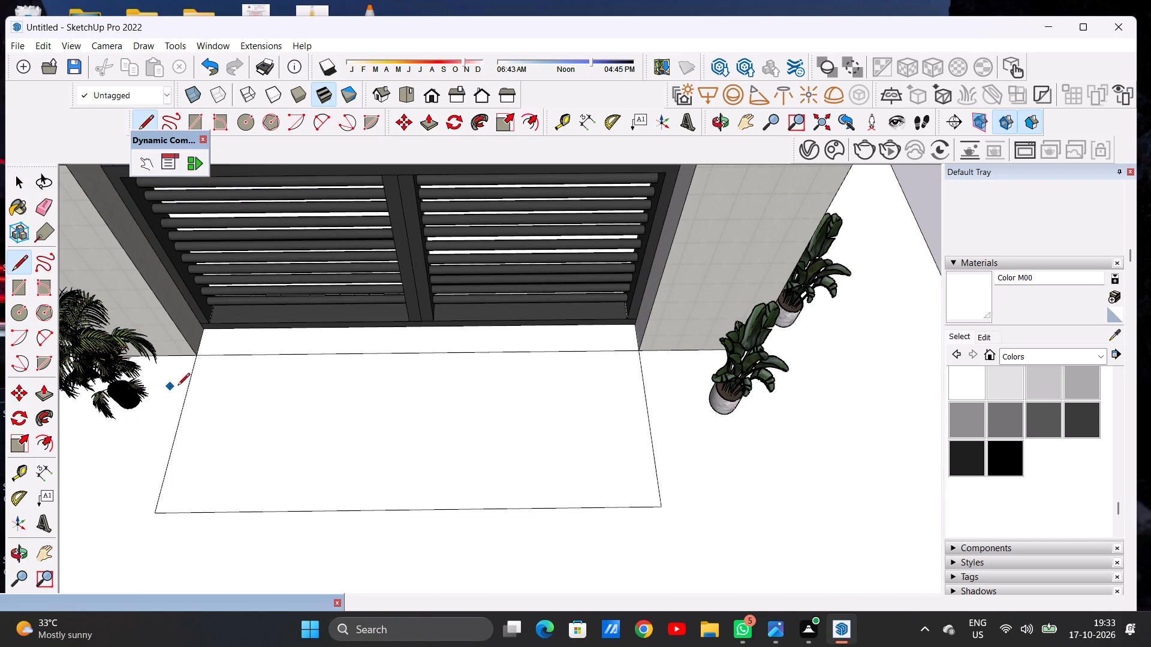
left_click(185, 404)
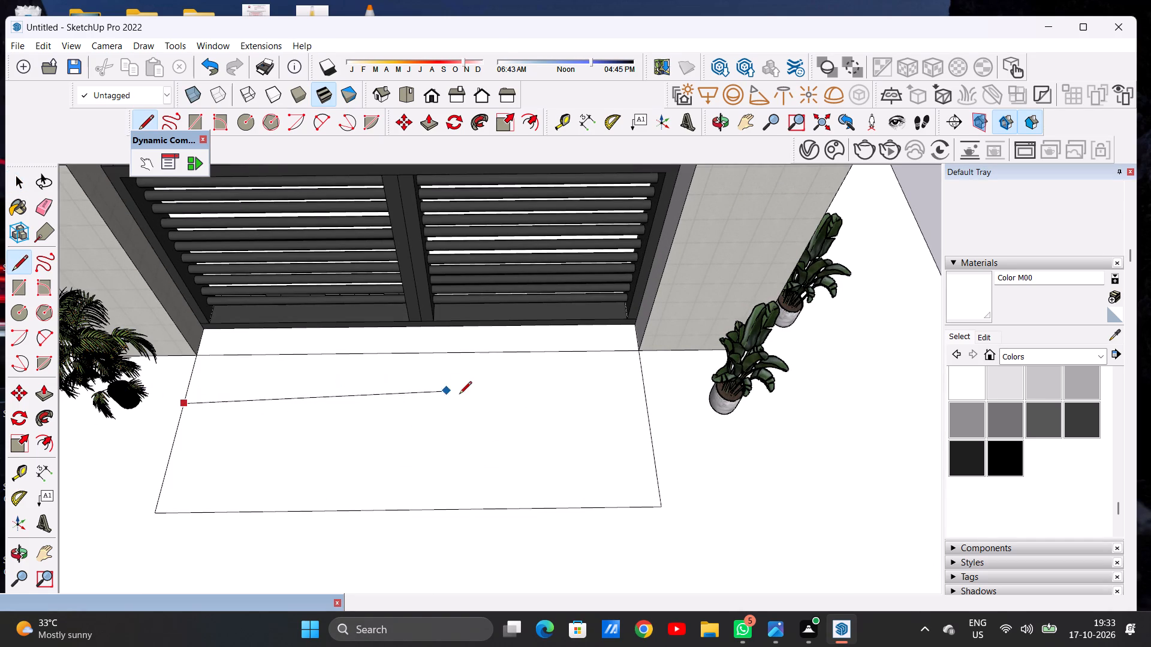
left_click(652, 397)
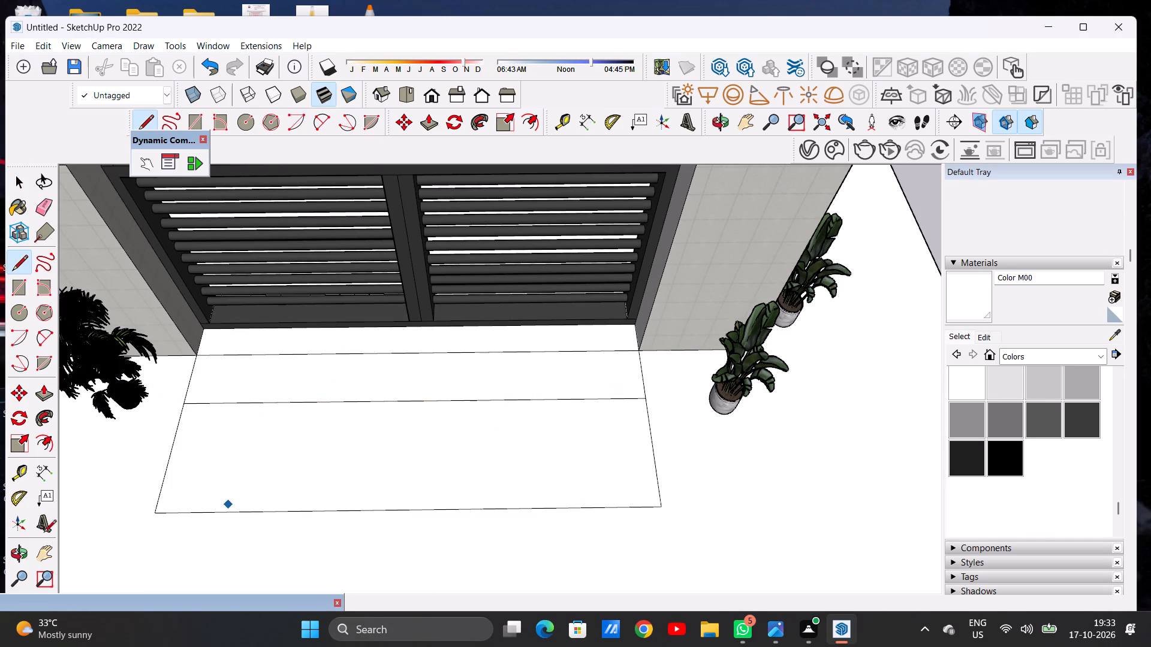
left_click(172, 452)
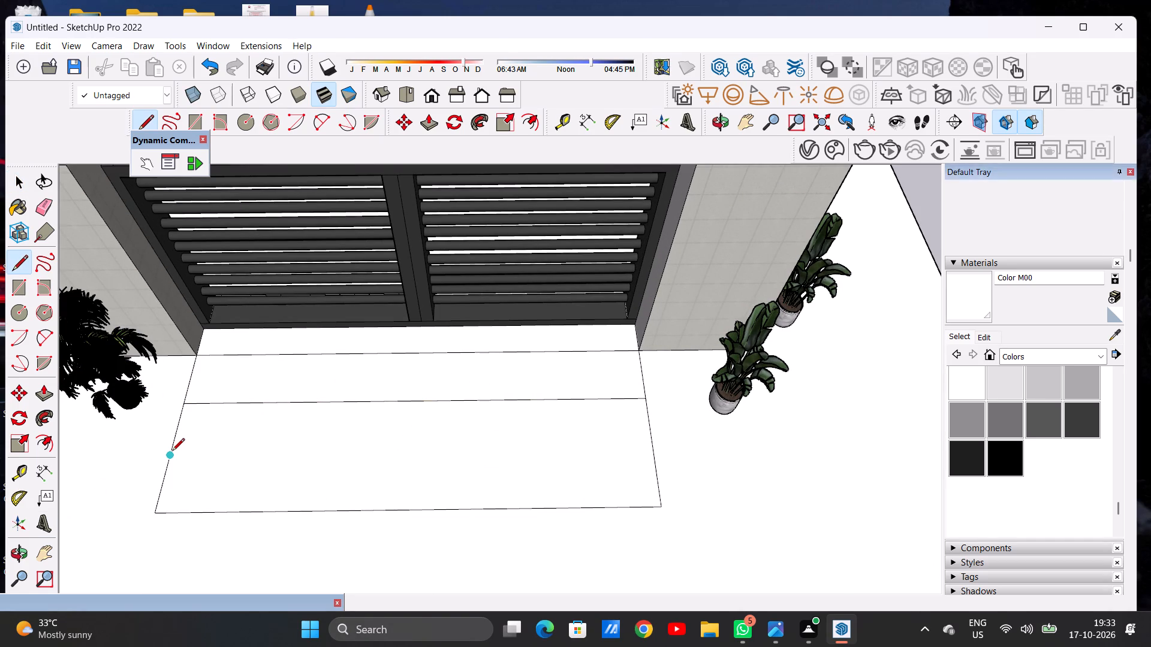
left_click(654, 456)
key("space")
Raise the threshold under the double gate slightly, and push/pull the adjoining strip up level with it as the top step.
scroll(600, 466, "down", 16)
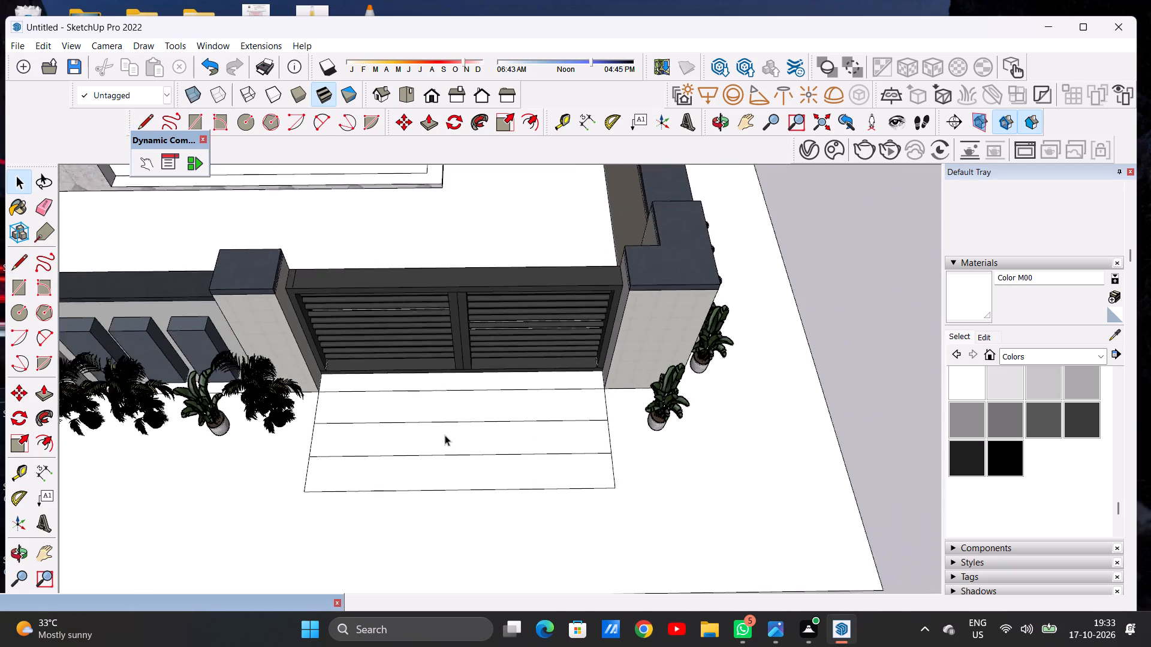
scroll(445, 435, "down", 3)
middle_click_drag(515, 449, 322, 364)
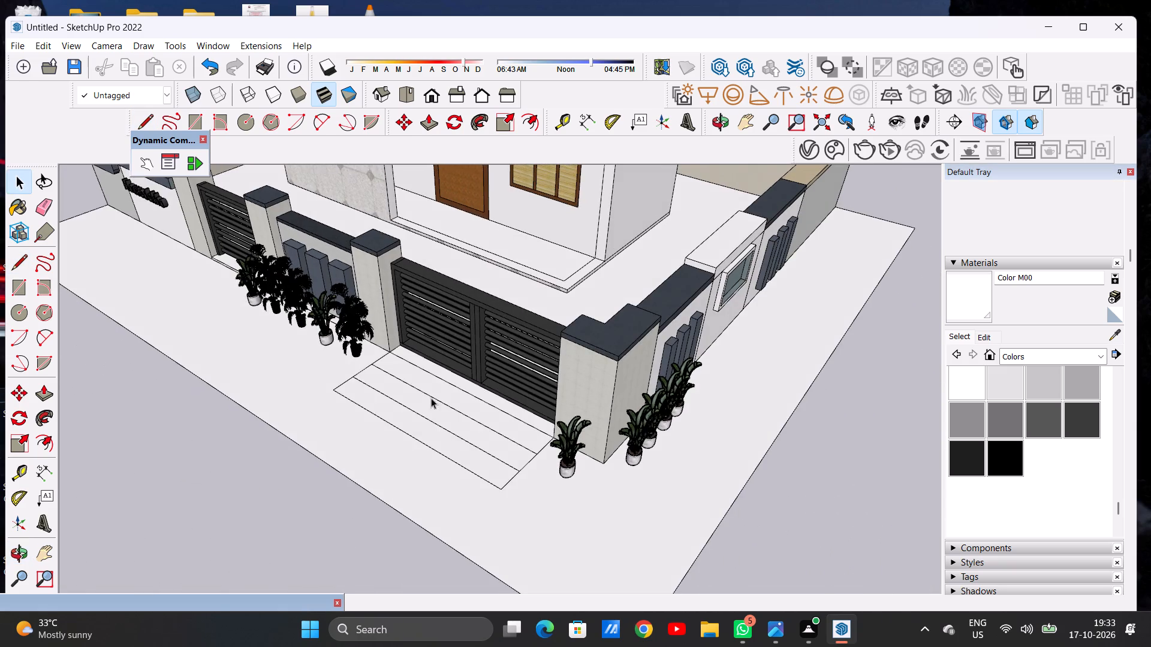
scroll(489, 403, "up", 10)
key("p")
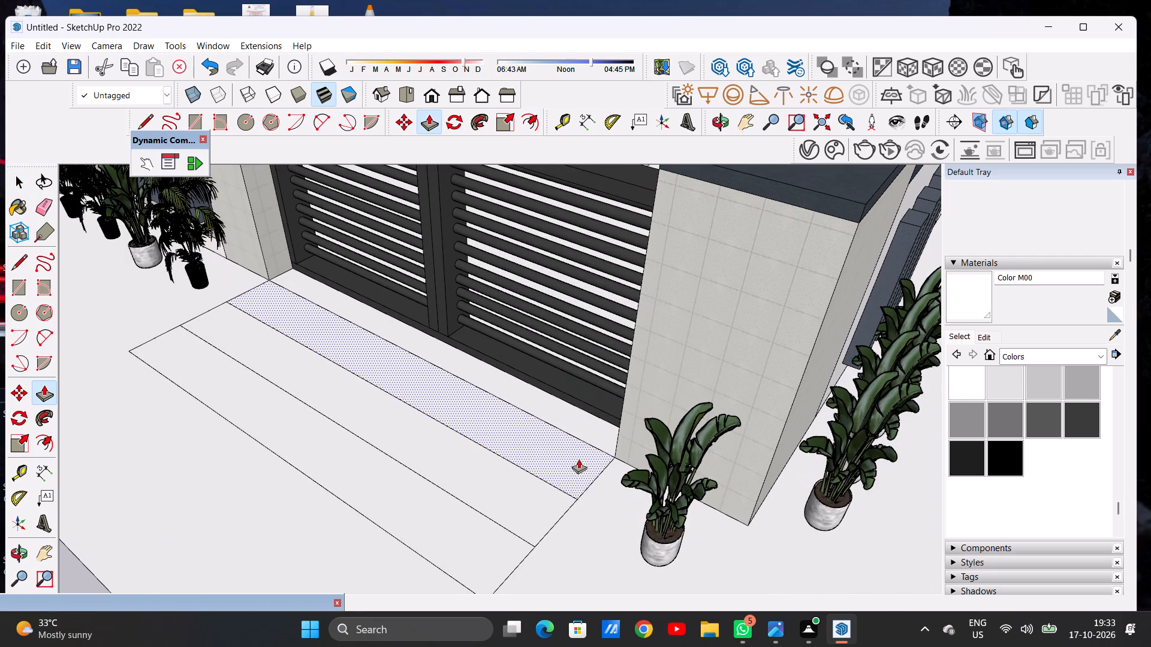
scroll(615, 461, "up", 9)
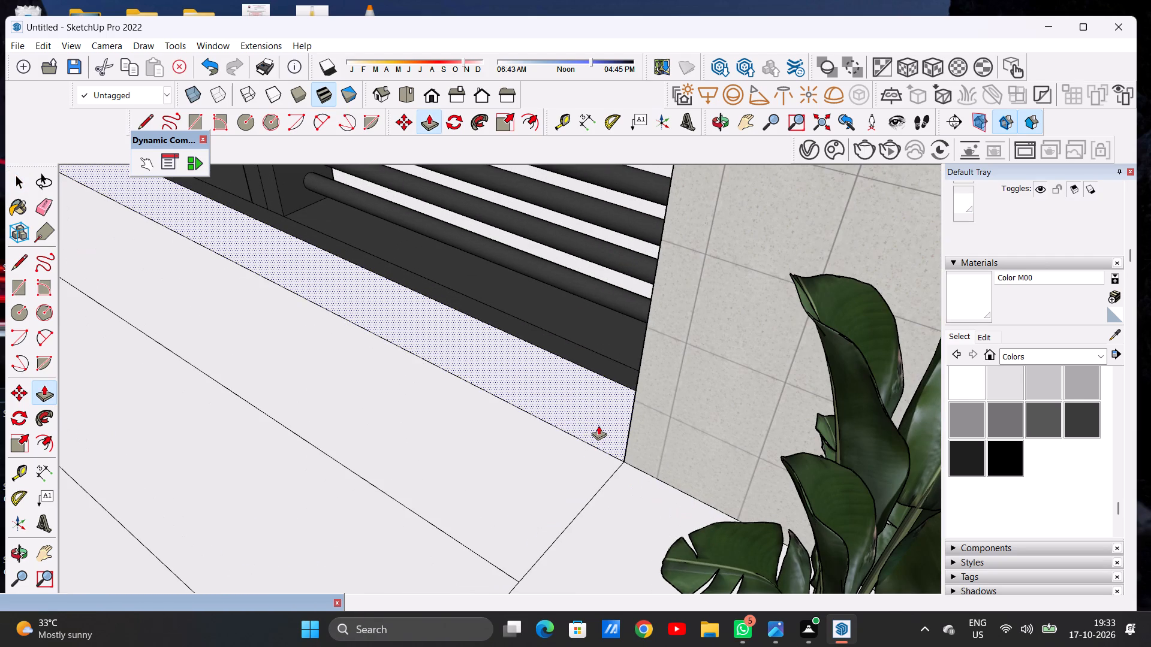
left_click(598, 425)
left_click(607, 388)
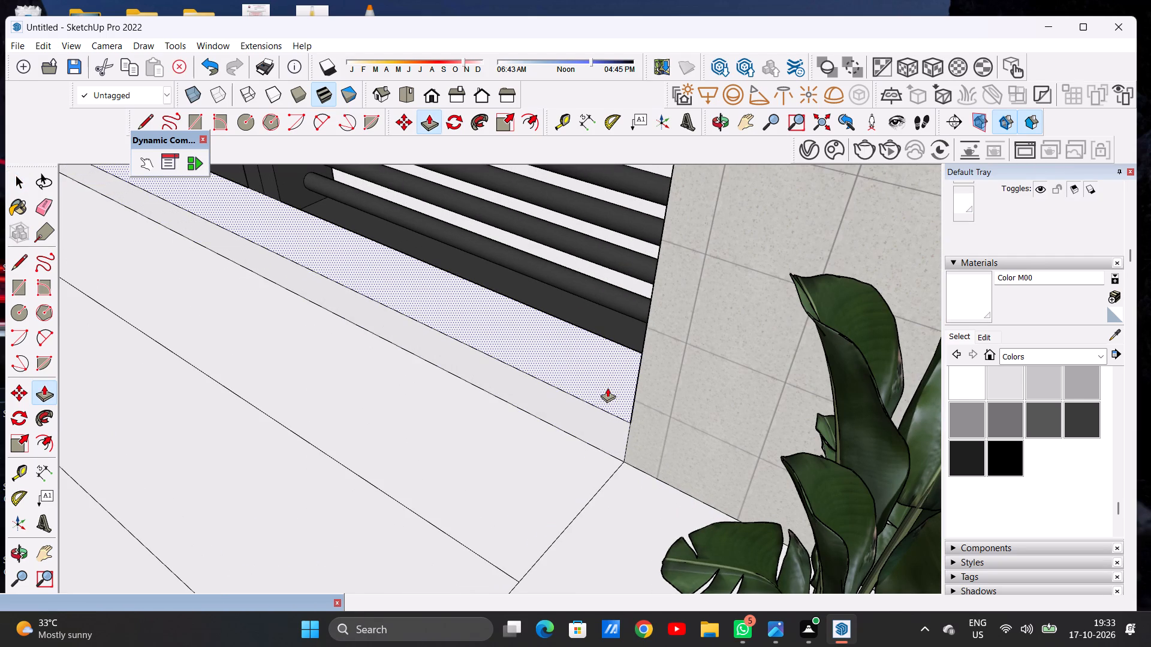
left_click(589, 462)
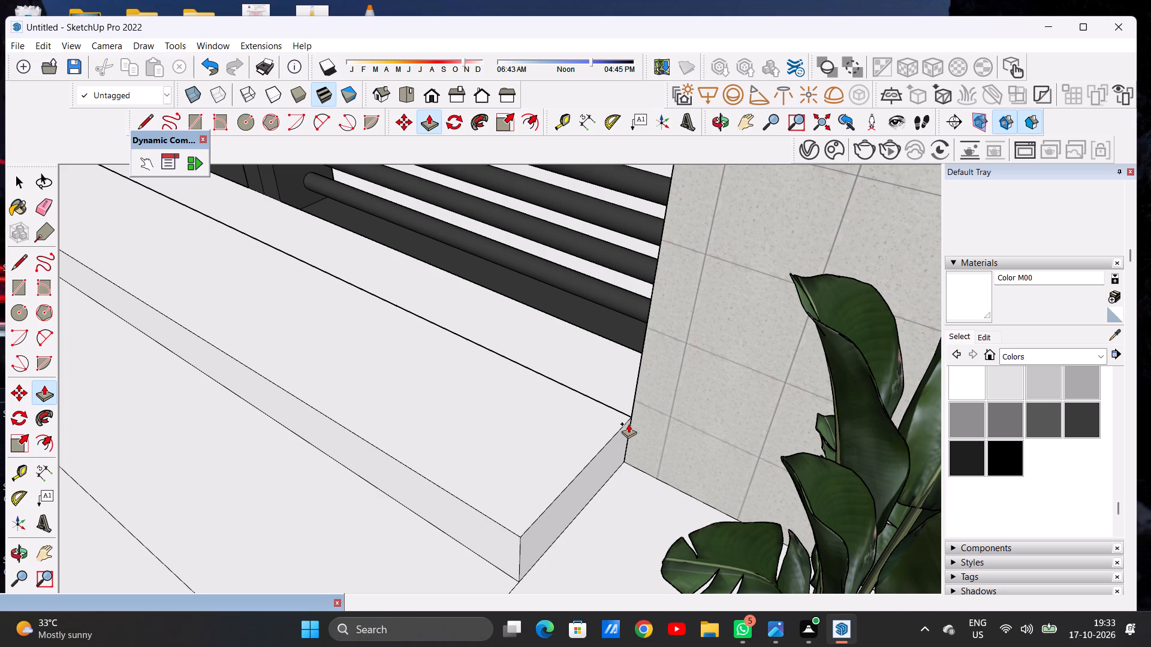
left_click(628, 424)
Raise the middle and outer strips outside the double gate to successively lower heights, forming steps down toward the street.
scroll(598, 422, "down", 9)
scroll(534, 505, "up", 2)
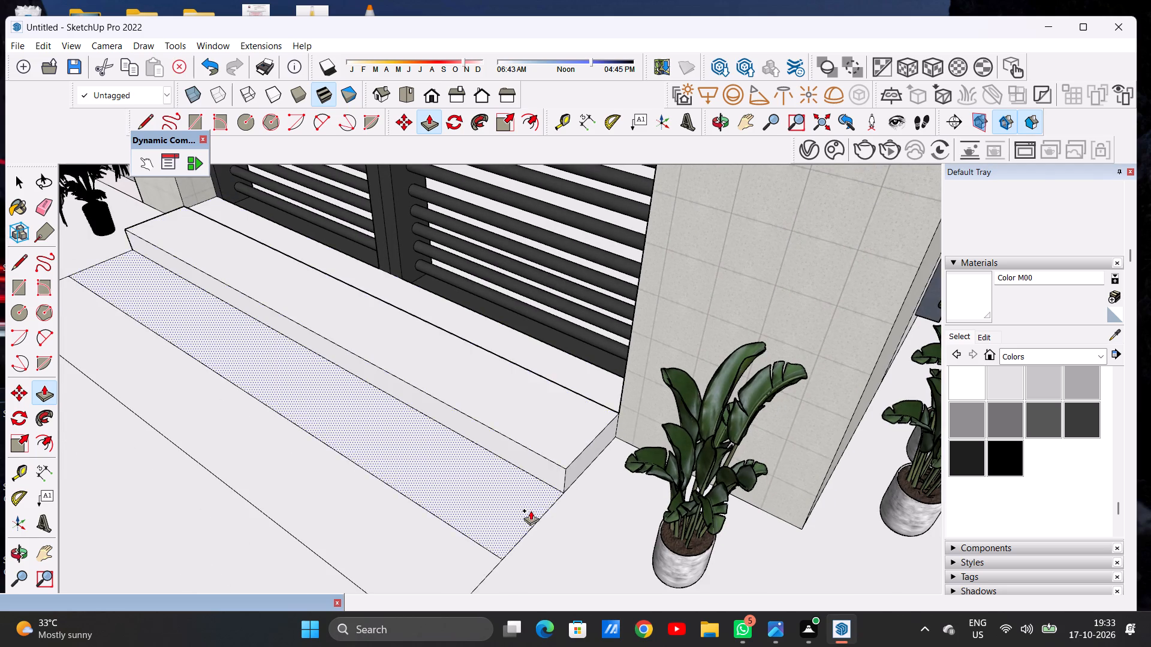
scroll(531, 510, "up", 7)
left_click(526, 510)
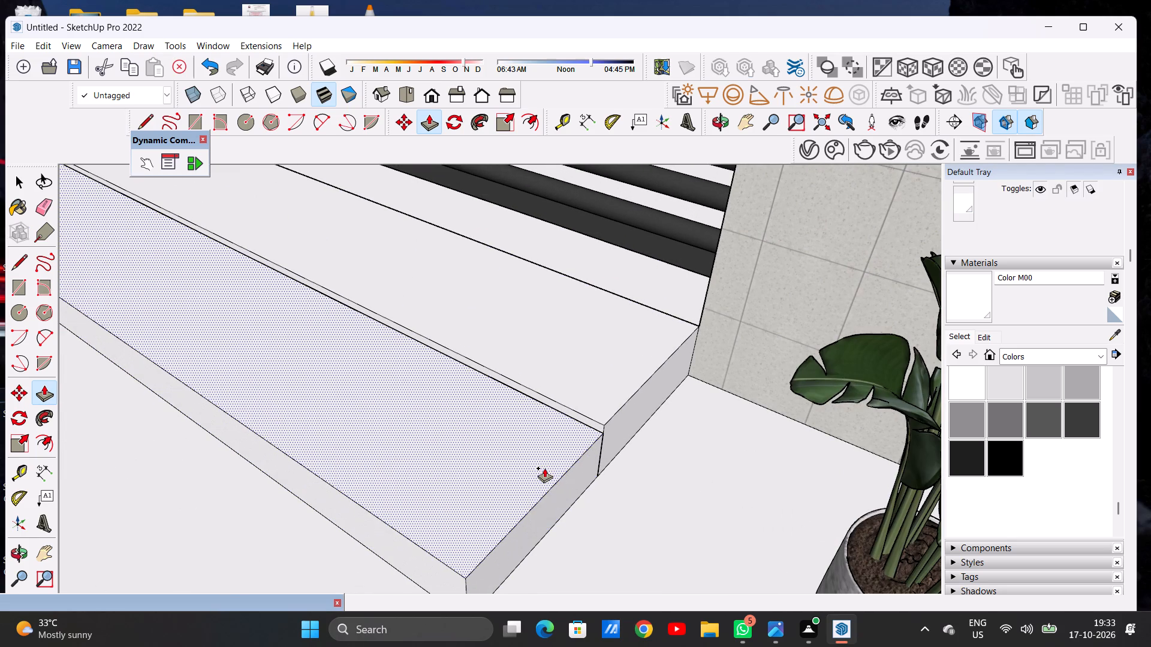
left_click(542, 478)
scroll(514, 392, "down", 7)
scroll(447, 504, "up", 6)
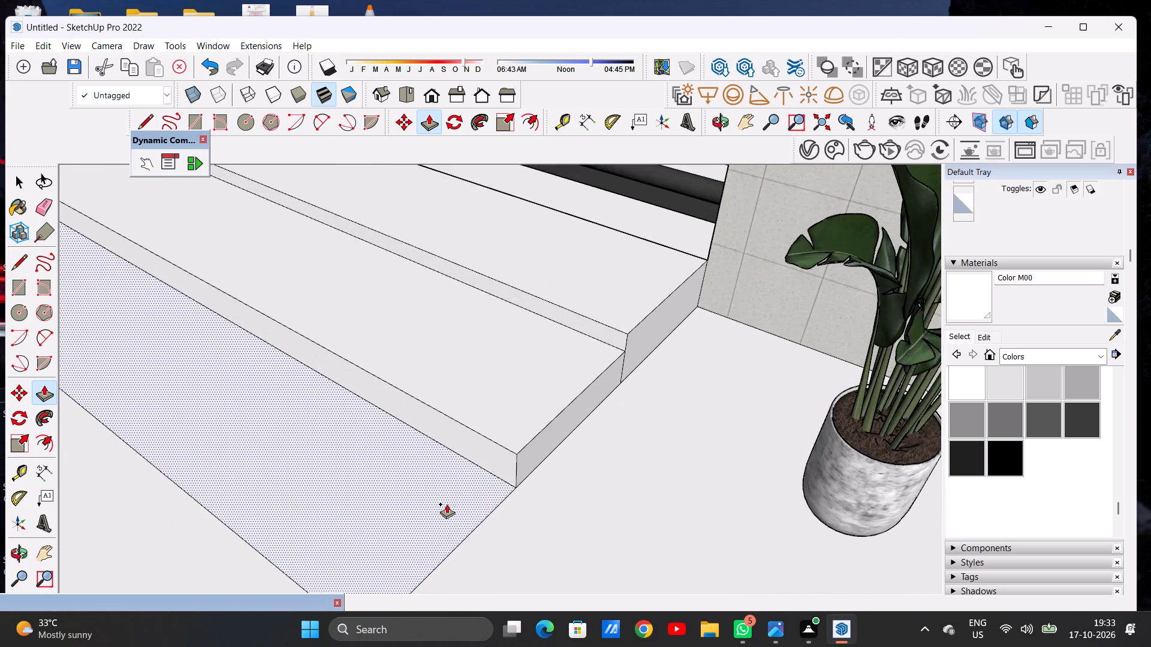
left_click(447, 504)
left_click(446, 477)
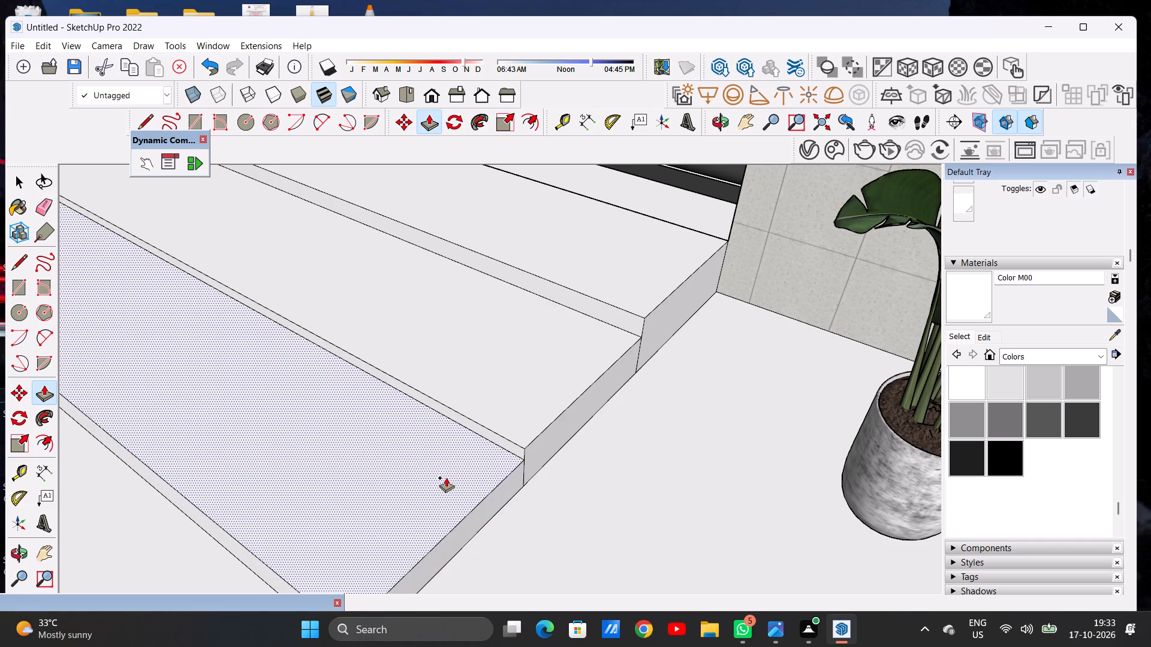
key("space")
Draw a rectangle on the white strip outside the single gate, spanning the opening between its pillars and extending toward the street.
scroll(433, 473, "down", 20)
scroll(433, 473, "down", 8)
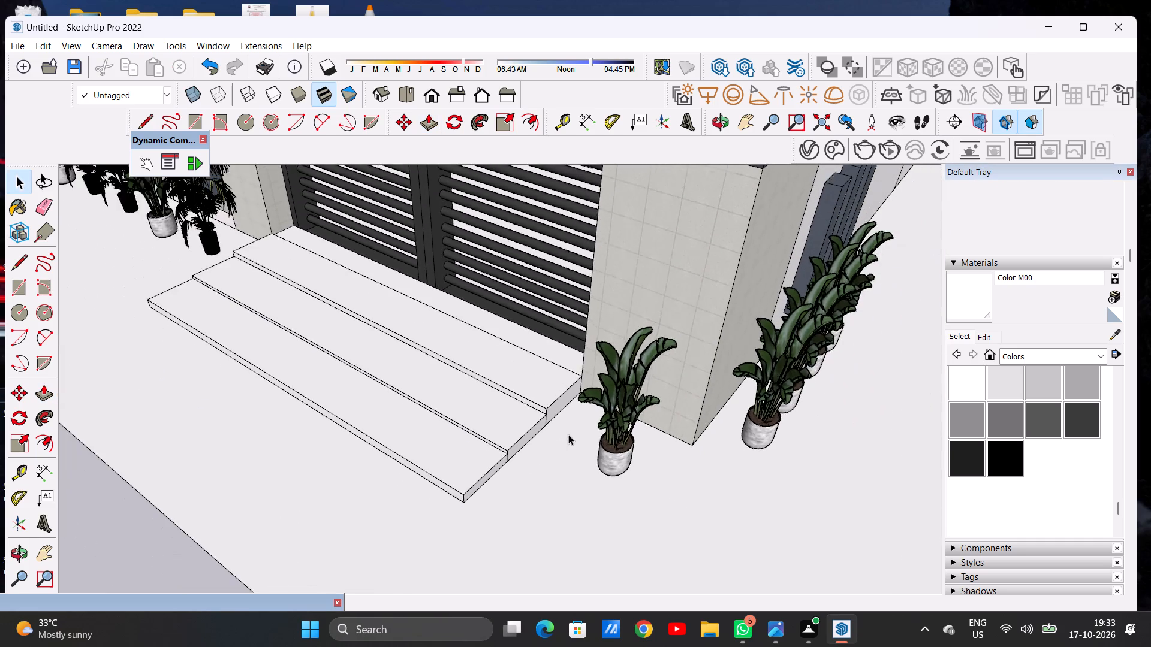
scroll(568, 434, "down", 19)
scroll(412, 324, "up", 6)
middle_click_drag(287, 288, 459, 333)
scroll(279, 425, "up", 6)
middle_click_drag(326, 376, 324, 374)
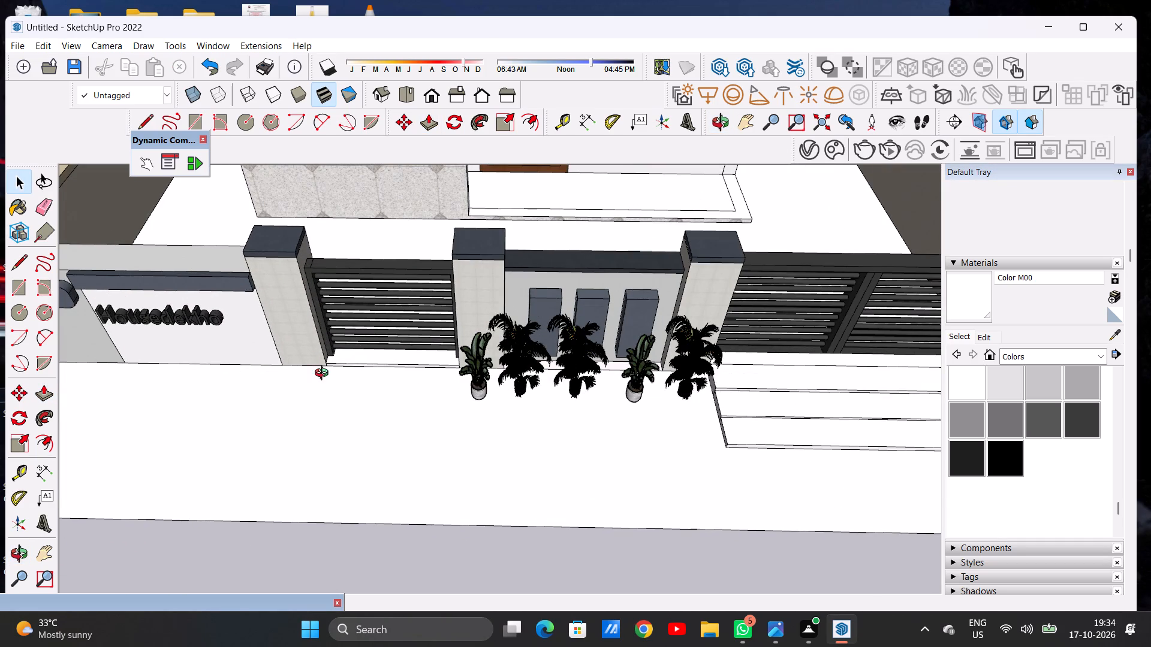
middle_click_drag(324, 374, 279, 411)
scroll(345, 371, "up", 5)
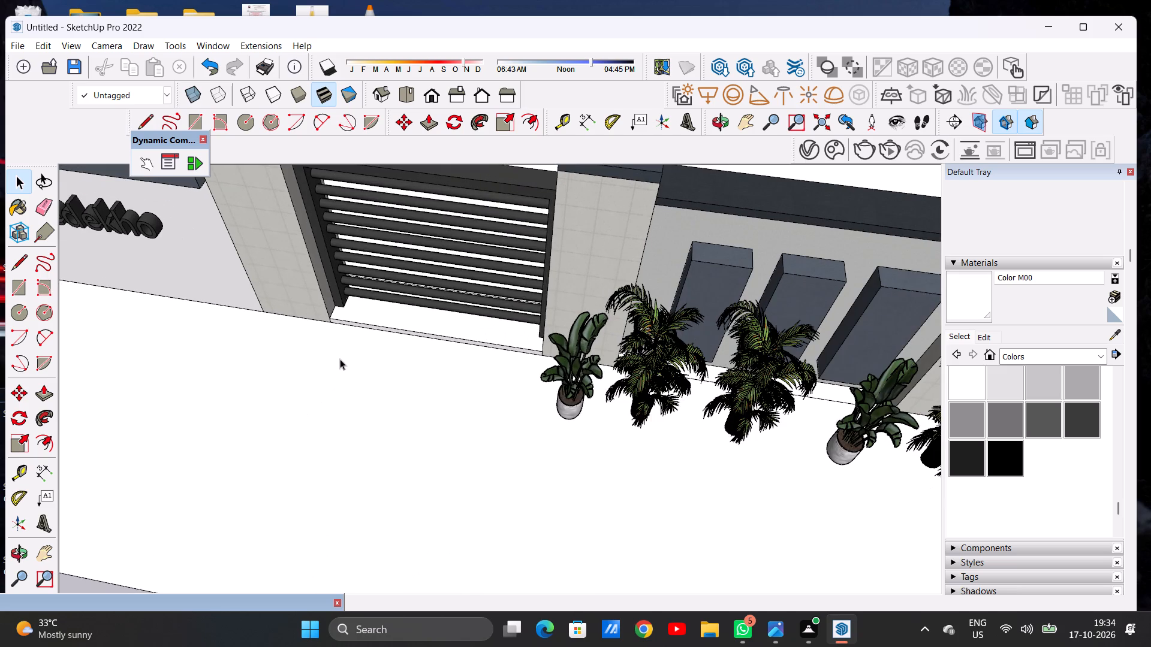
middle_click_drag(341, 358, 369, 318)
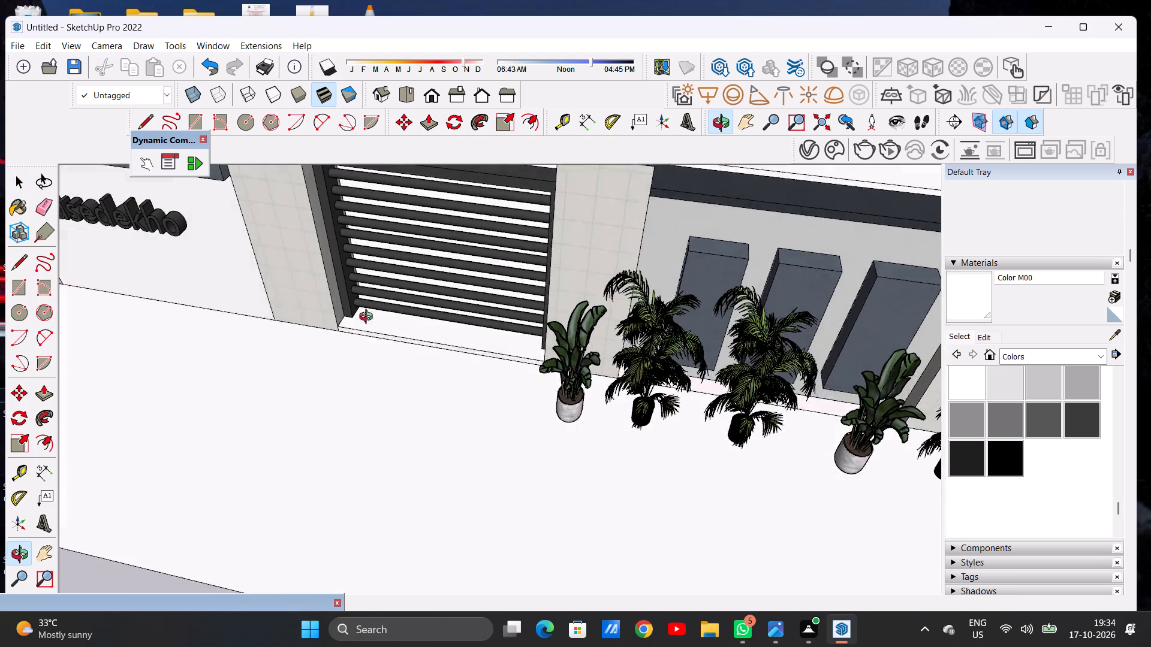
middle_click_drag(369, 318, 383, 325)
scroll(320, 410, "up", 5)
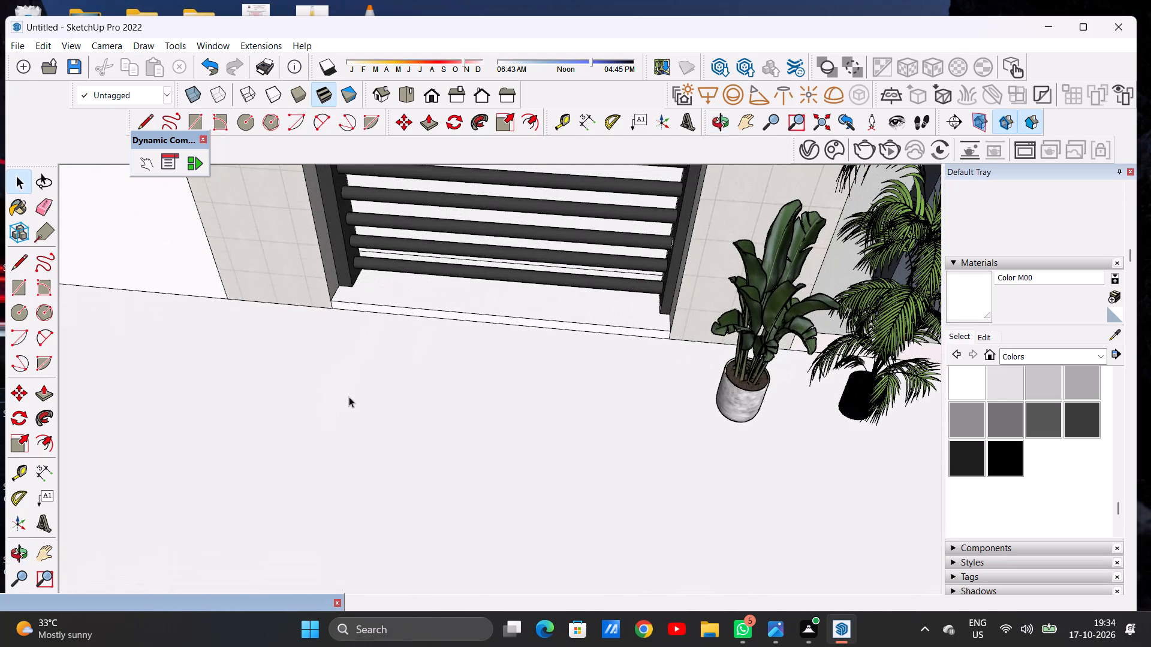
key("r")
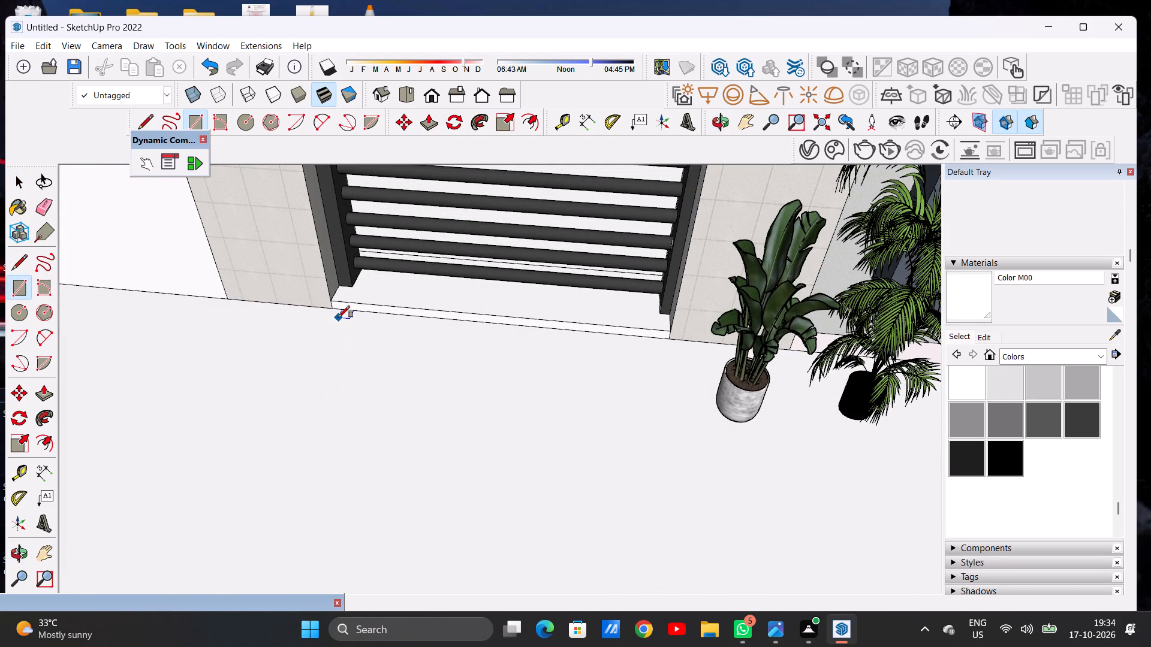
left_click(333, 310)
left_click(668, 339)
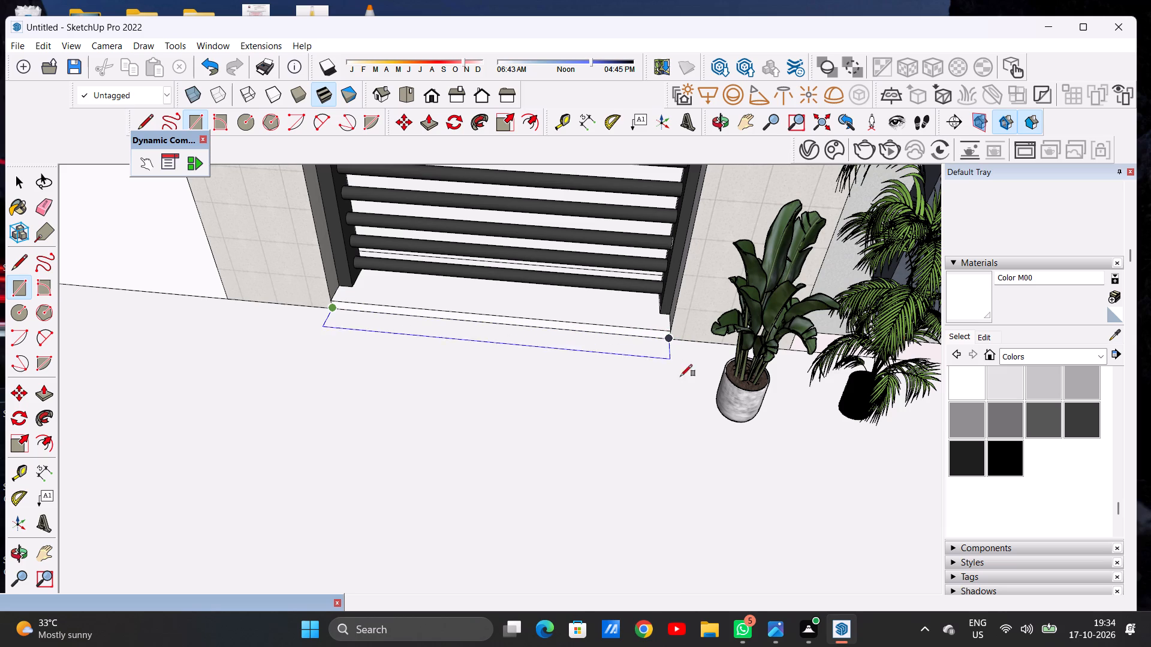
left_click(682, 508)
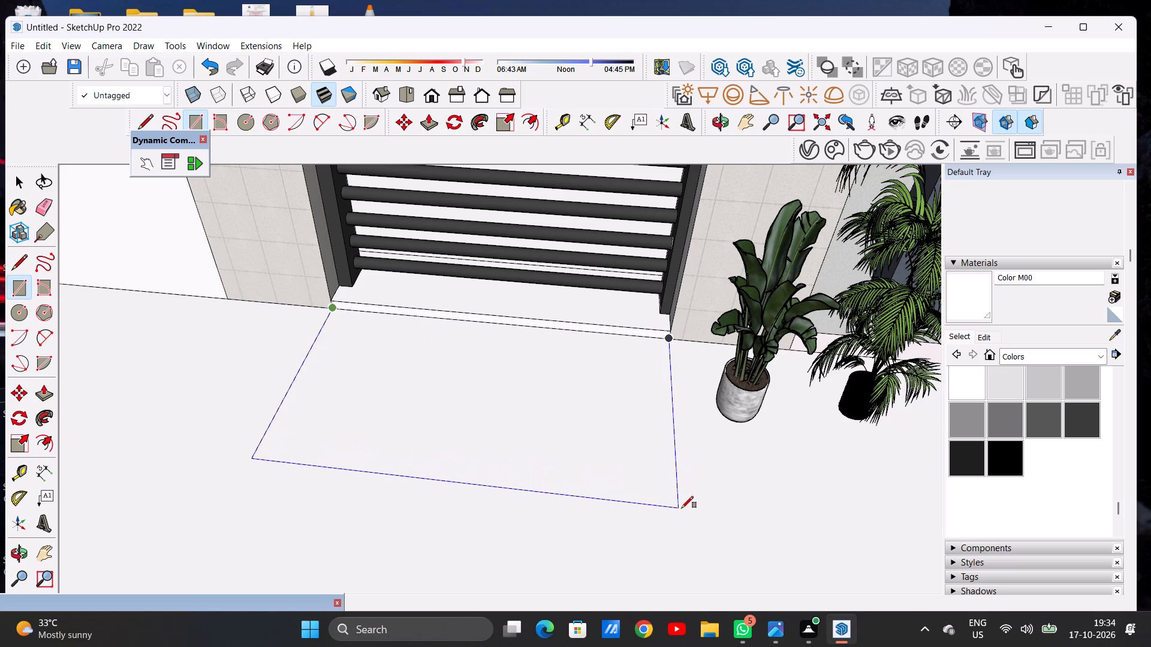
key("space")
Divide the rectangle outside the single gate into three roughly equal strips with two lines parallel to the gate.
scroll(482, 451, "down", 14)
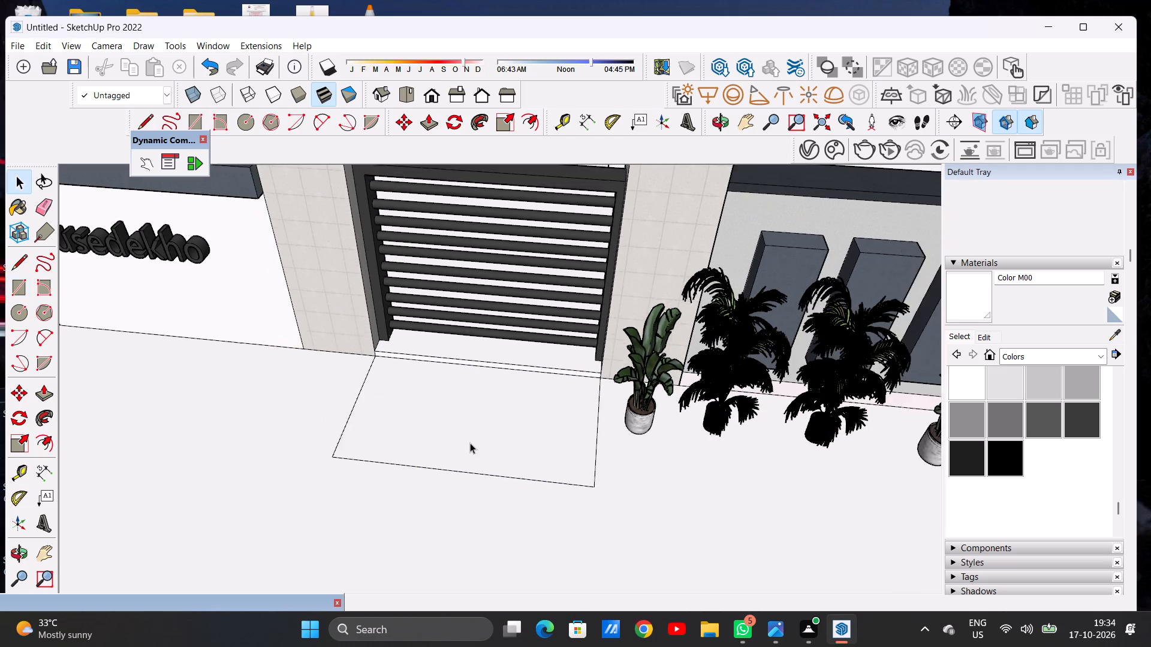
scroll(470, 443, "down", 15)
middle_click_drag(484, 439, 508, 473)
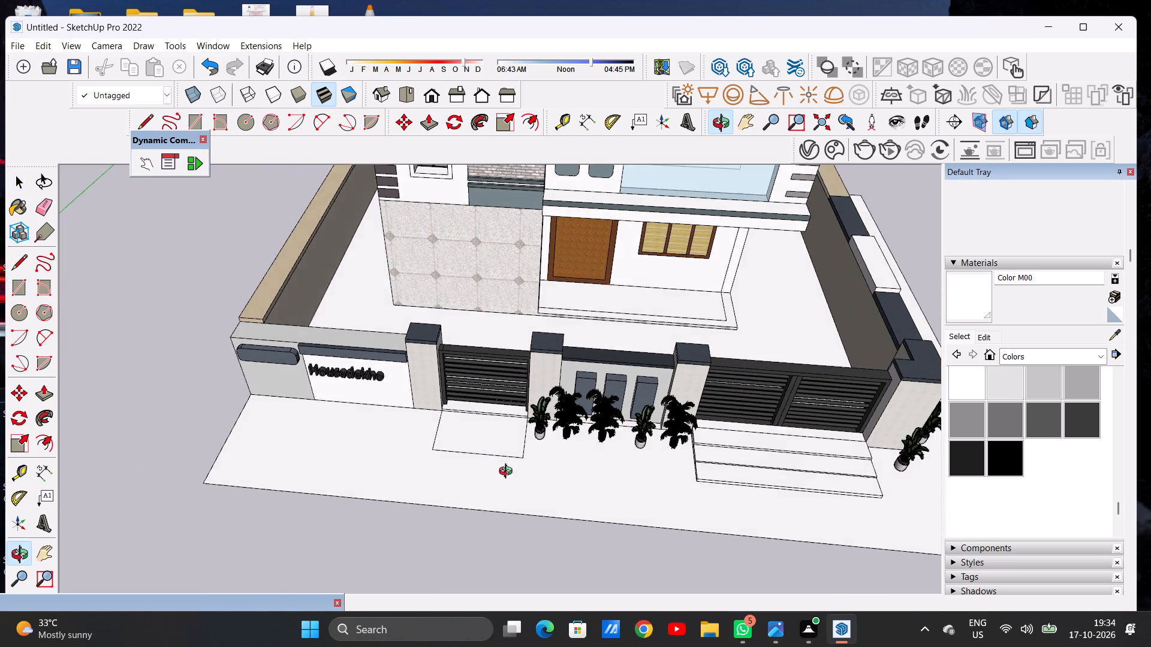
middle_click_drag(508, 473, 526, 531)
scroll(495, 433, "up", 9)
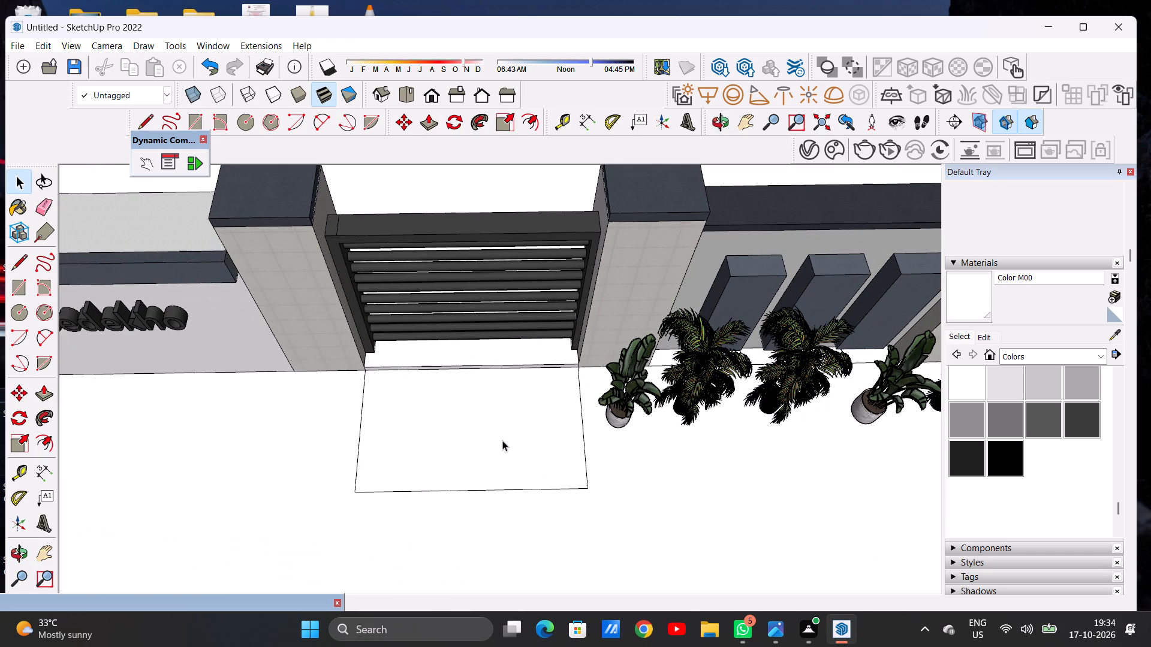
key("l")
scroll(518, 415, "up", 5)
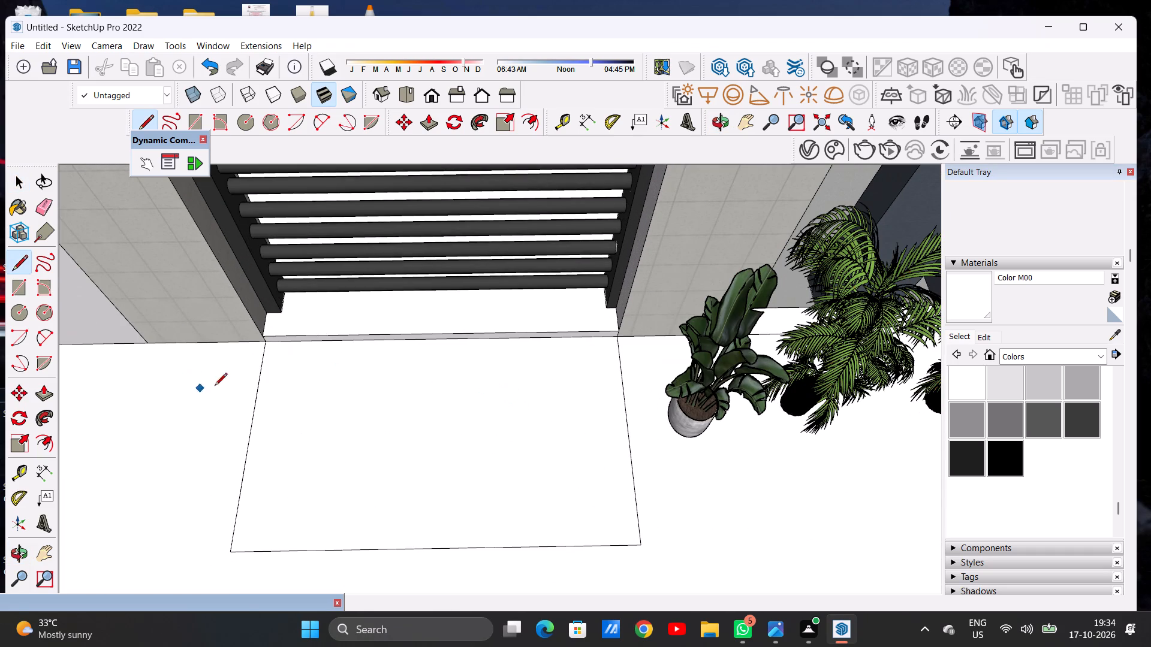
left_click(255, 410)
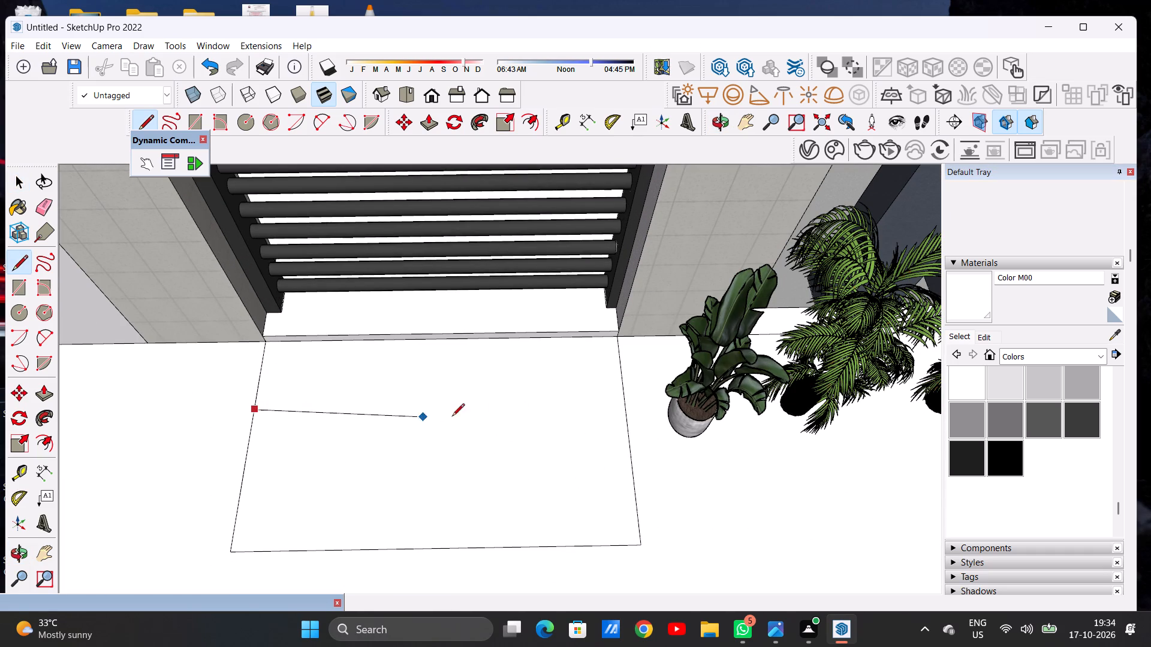
left_click(628, 402)
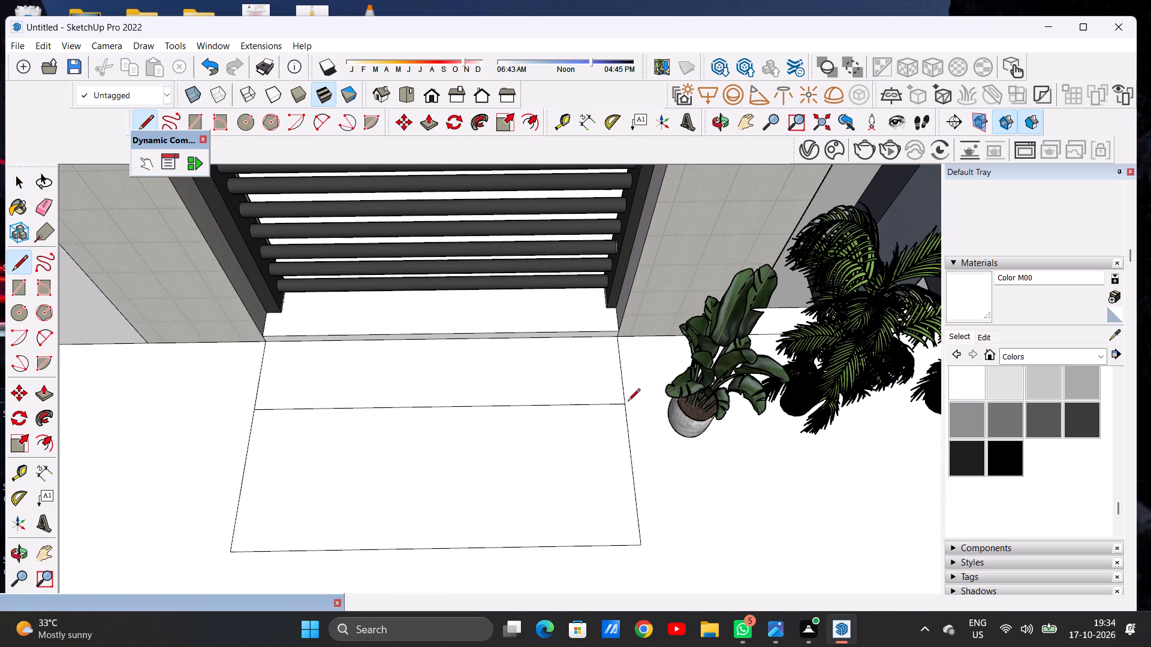
left_click(243, 474)
left_click(630, 468)
key("space")
Push/pull the threshold under the single gate up slightly above the ground strip.
scroll(372, 461, "down", 9)
scroll(418, 461, "up", 1)
scroll(432, 458, "down", 1)
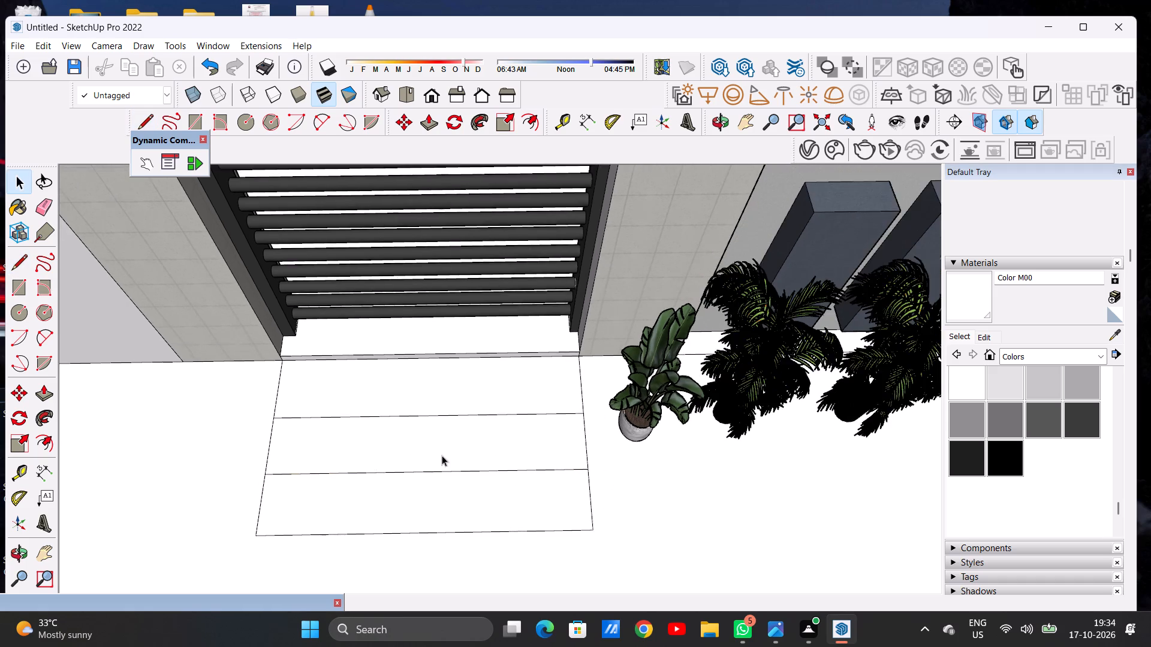
scroll(442, 455, "down", 4)
middle_click_drag(432, 467, 259, 351)
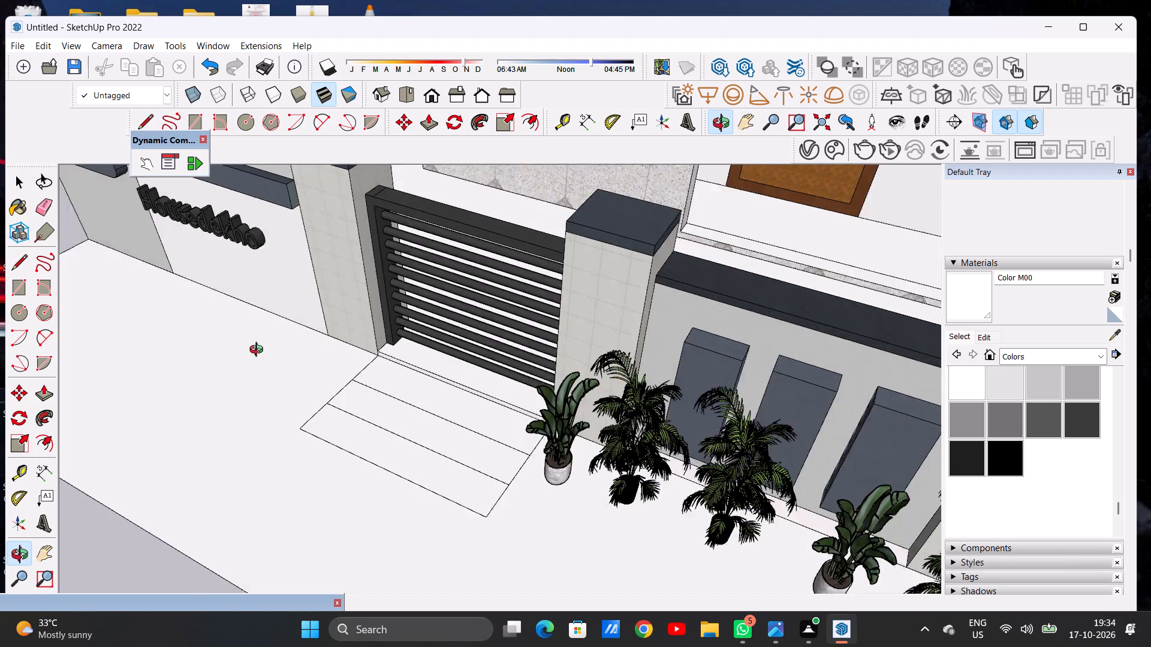
middle_click_drag(259, 351, 258, 350)
scroll(504, 382, "up", 5)
scroll(484, 428, "up", 7)
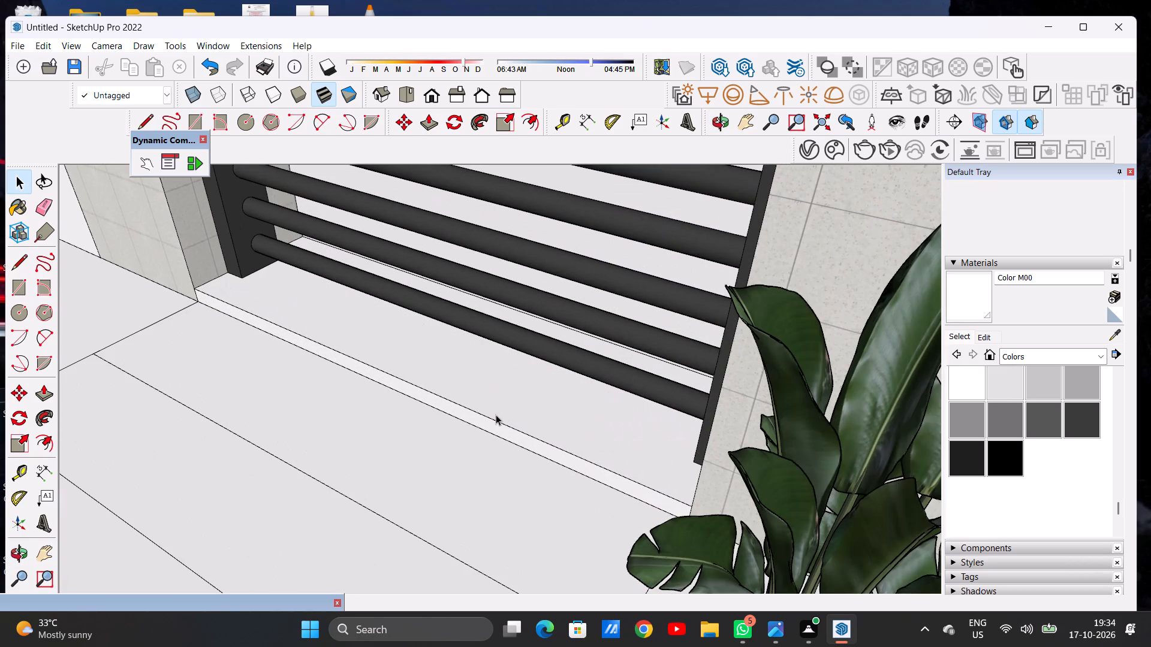
key("p")
scroll(544, 414, "up", 2)
left_click(544, 414)
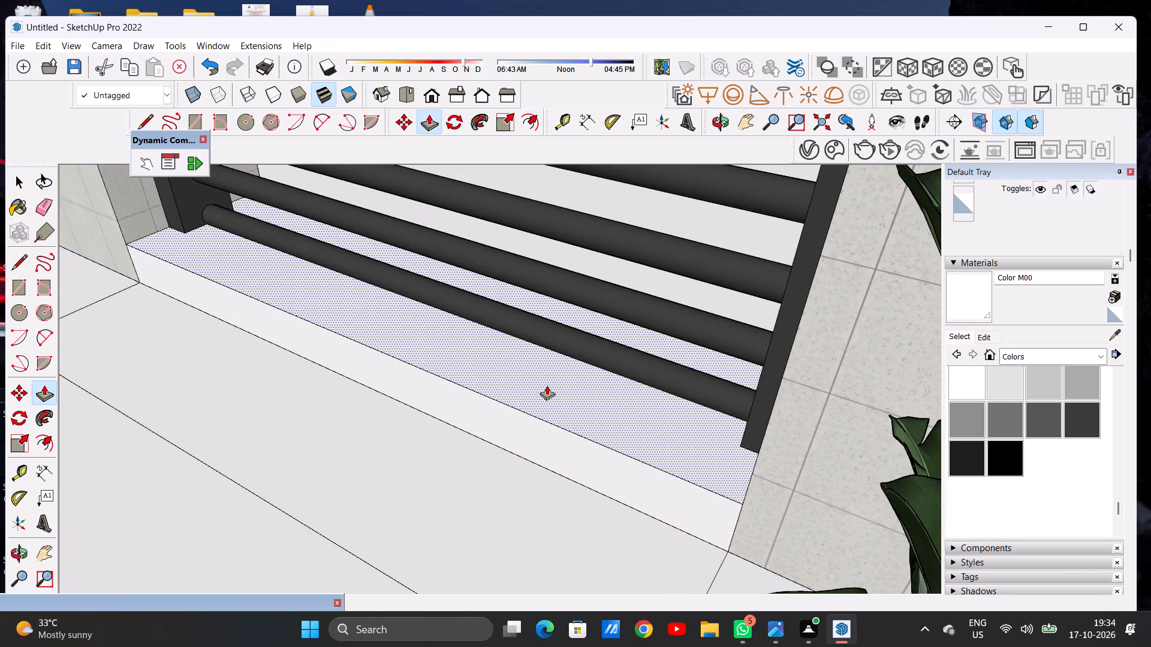
left_click(545, 397)
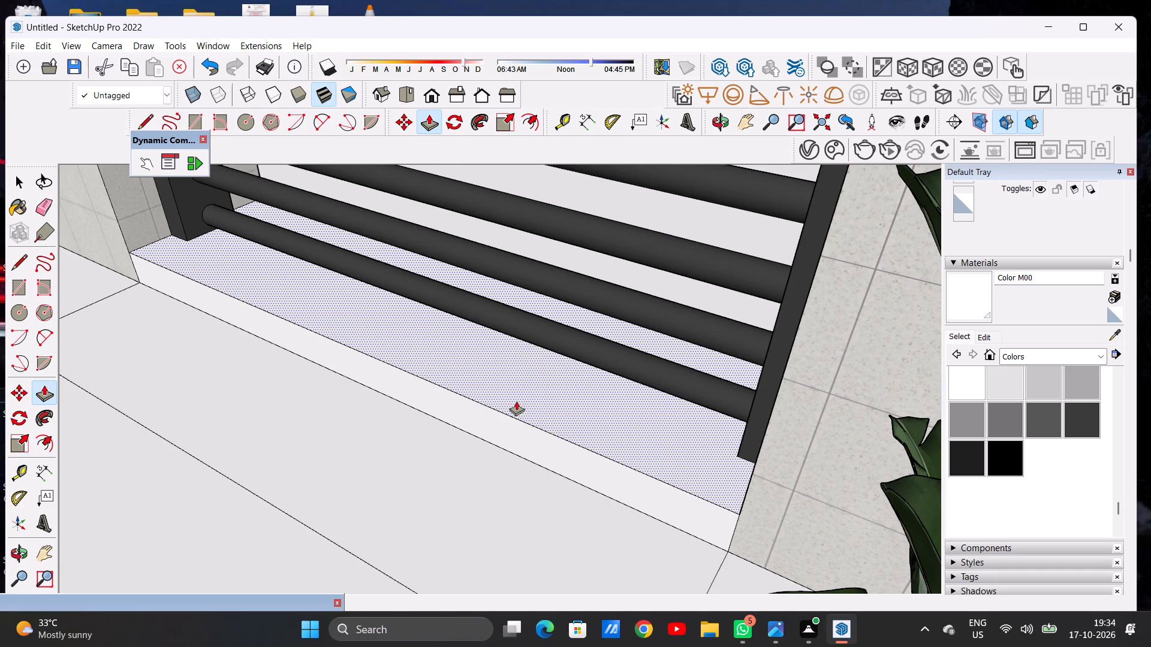
Push/pull the strip next to the single gate's threshold up level with it as the top step.
scroll(516, 401, "down", 10)
scroll(564, 473, "up", 5)
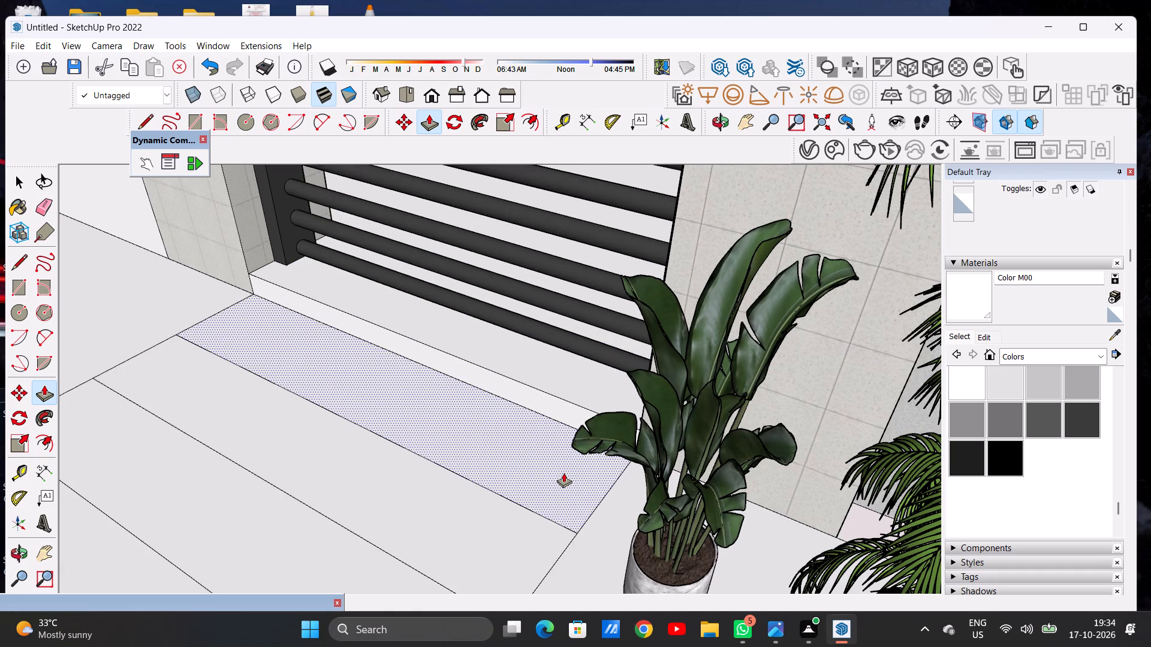
left_click(564, 473)
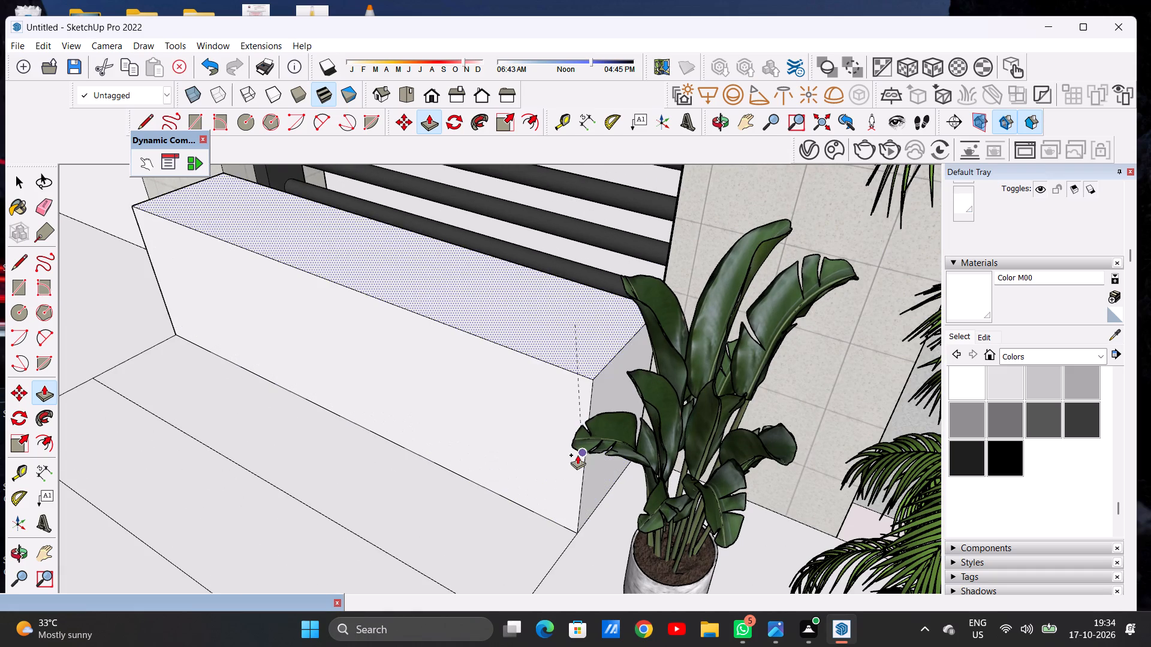
scroll(568, 393, "up", 12)
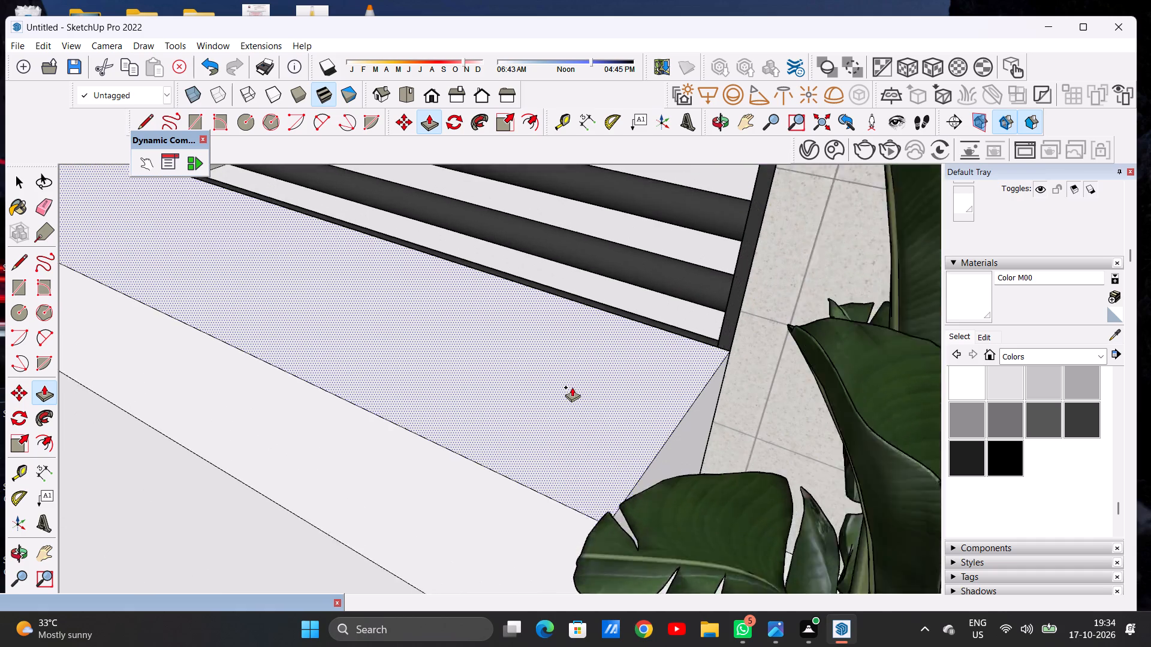
middle_click_drag(599, 394, 558, 490)
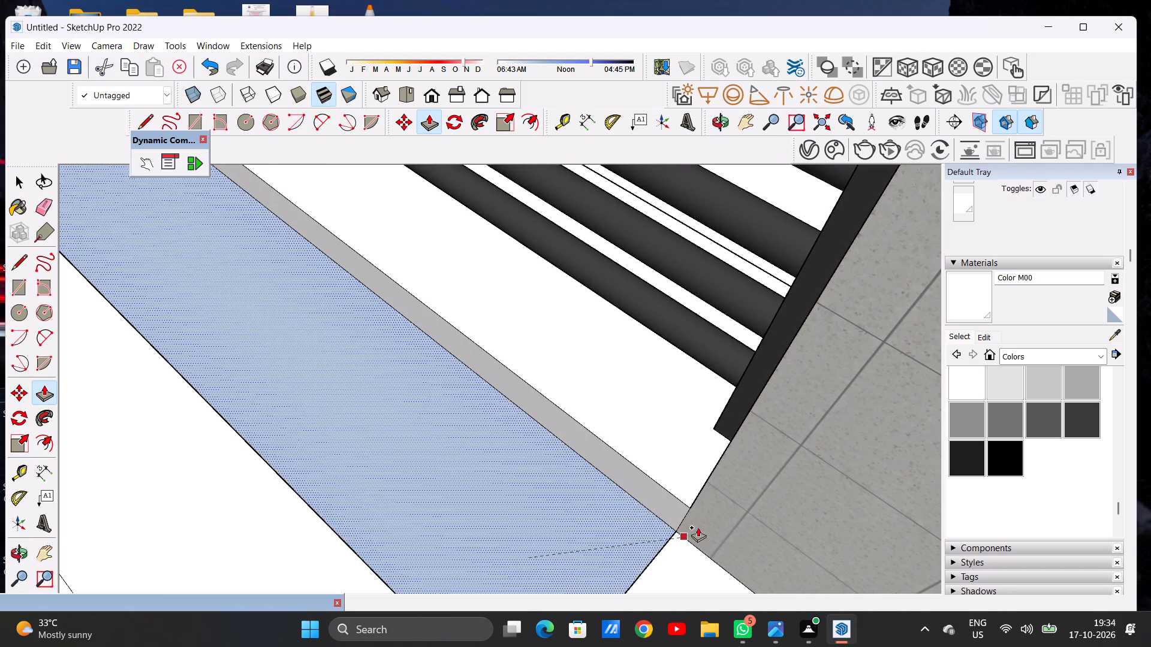
left_click(689, 505)
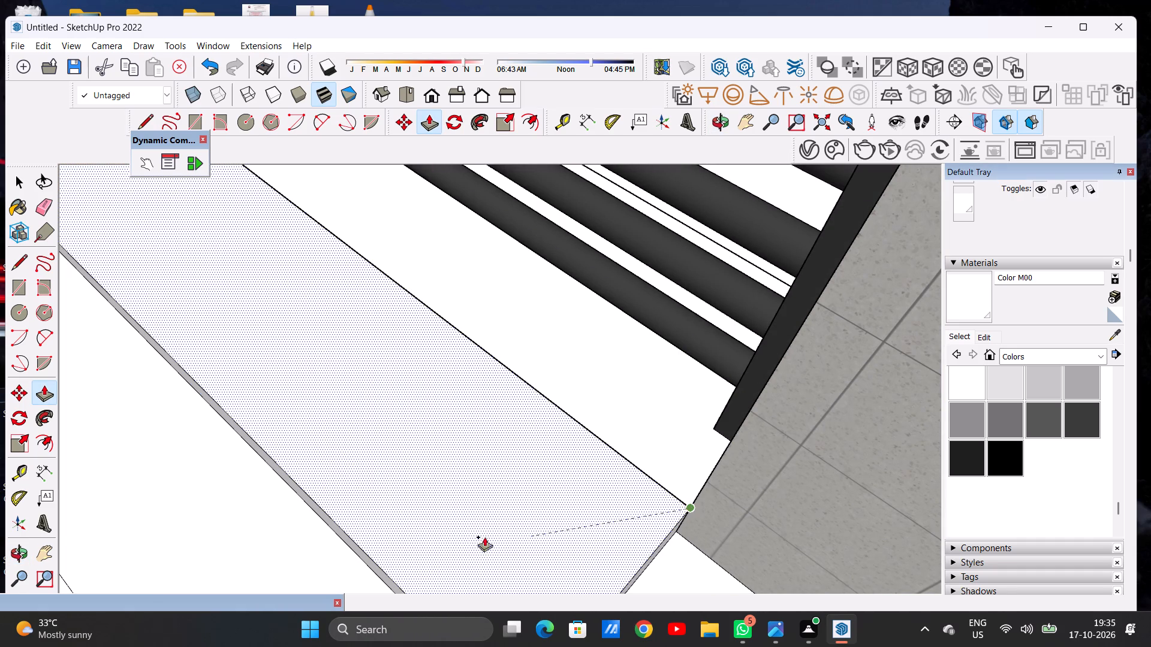
Raise the middle and outer strips outside the single gate to successively lower heights, forming steps down toward the street.
scroll(522, 436, "down", 20)
scroll(416, 457, "up", 6)
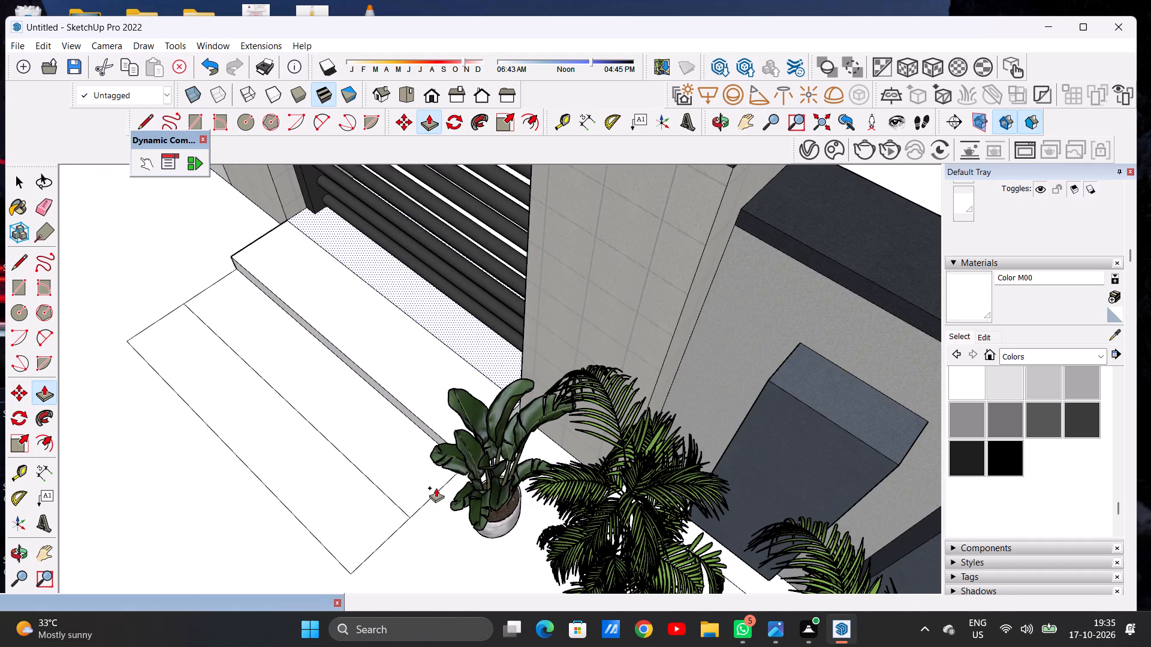
scroll(436, 488, "up", 4)
scroll(399, 357, "up", 4)
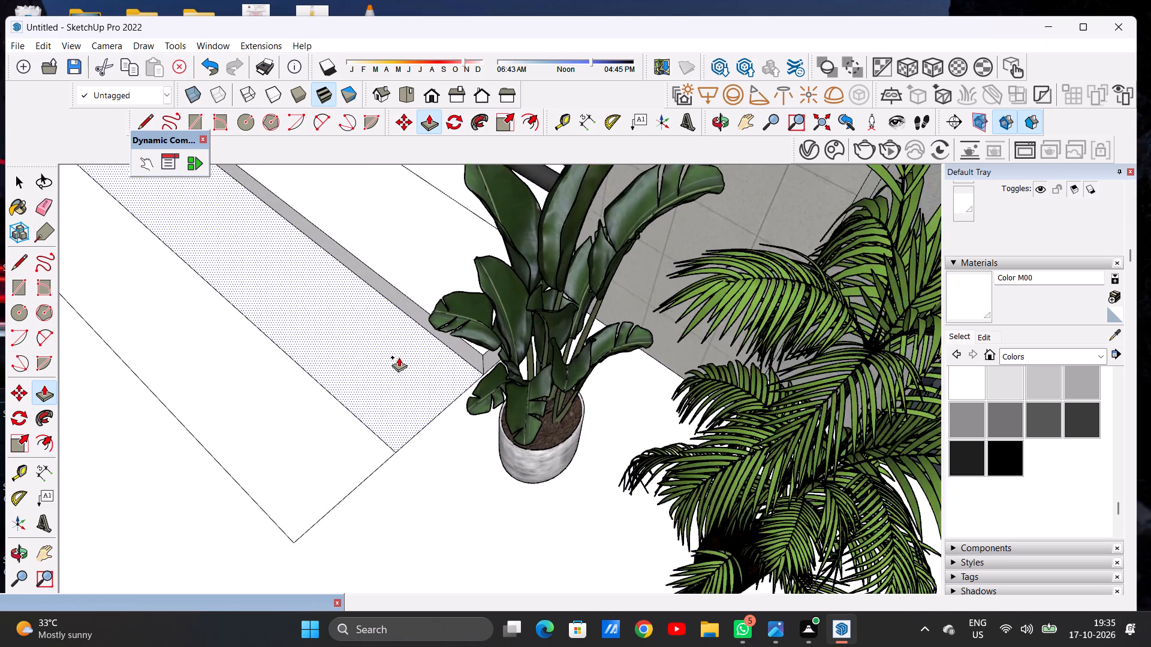
left_click(400, 357)
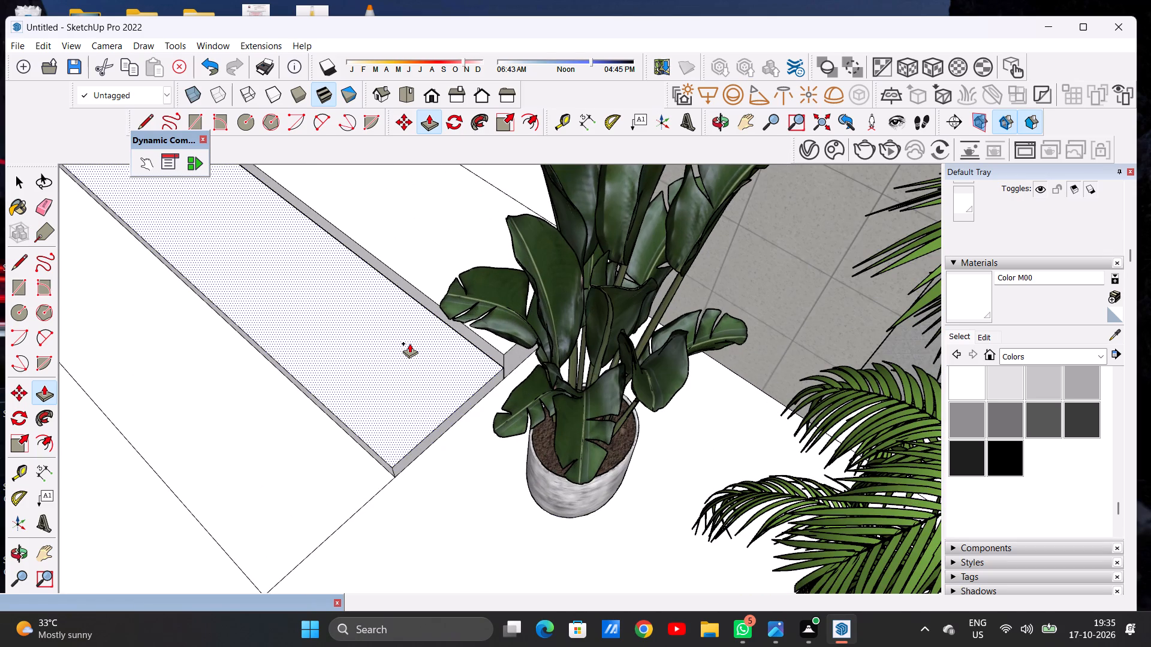
left_click(412, 334)
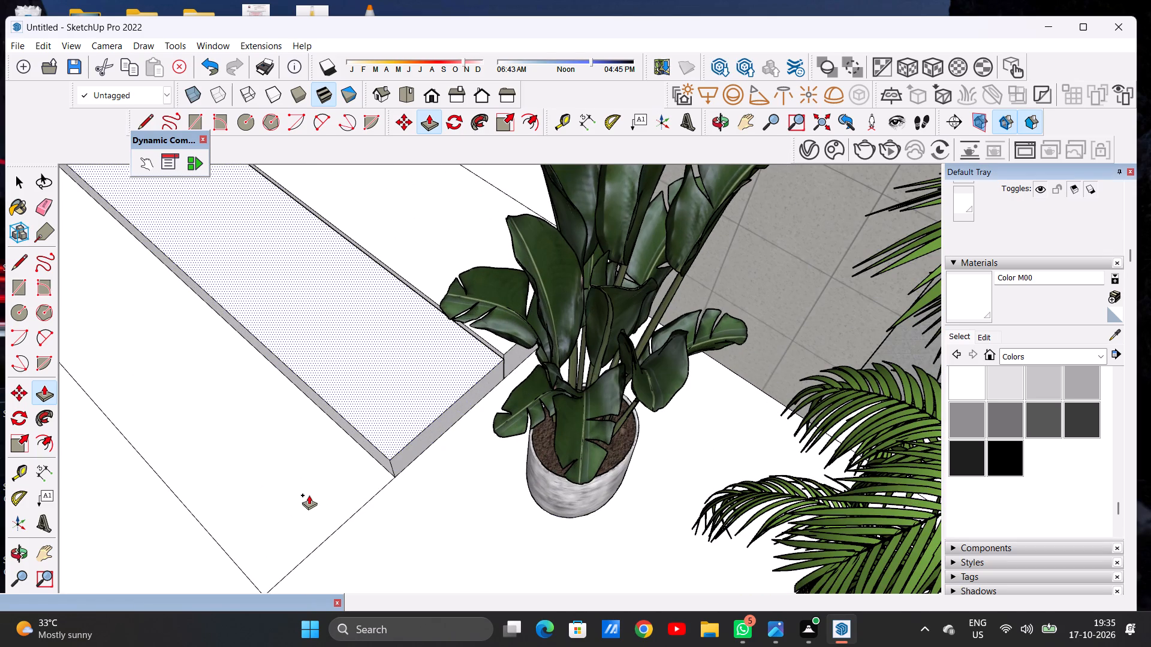
left_click(311, 495)
left_click(329, 477)
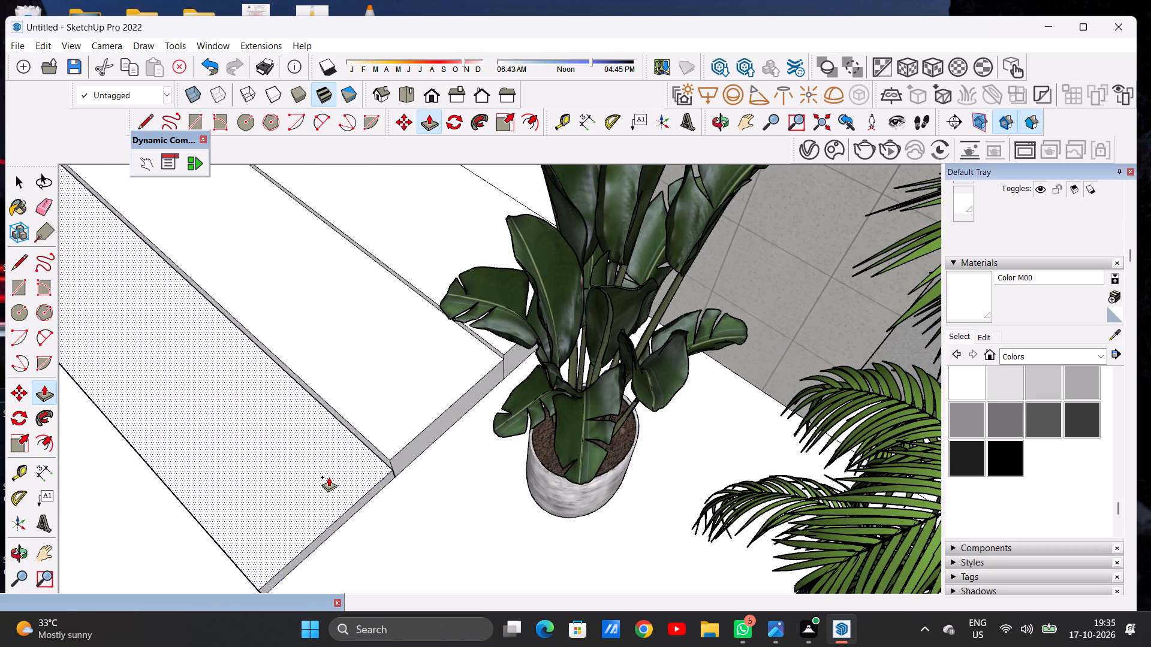
key("space")
Paint the white ground strip around the compound wall with Stone Masonry Multi from the Brick, Cladding and Siding materials.
scroll(355, 506, "down", 7)
scroll(368, 486, "up", 1)
scroll(370, 486, "down", 11)
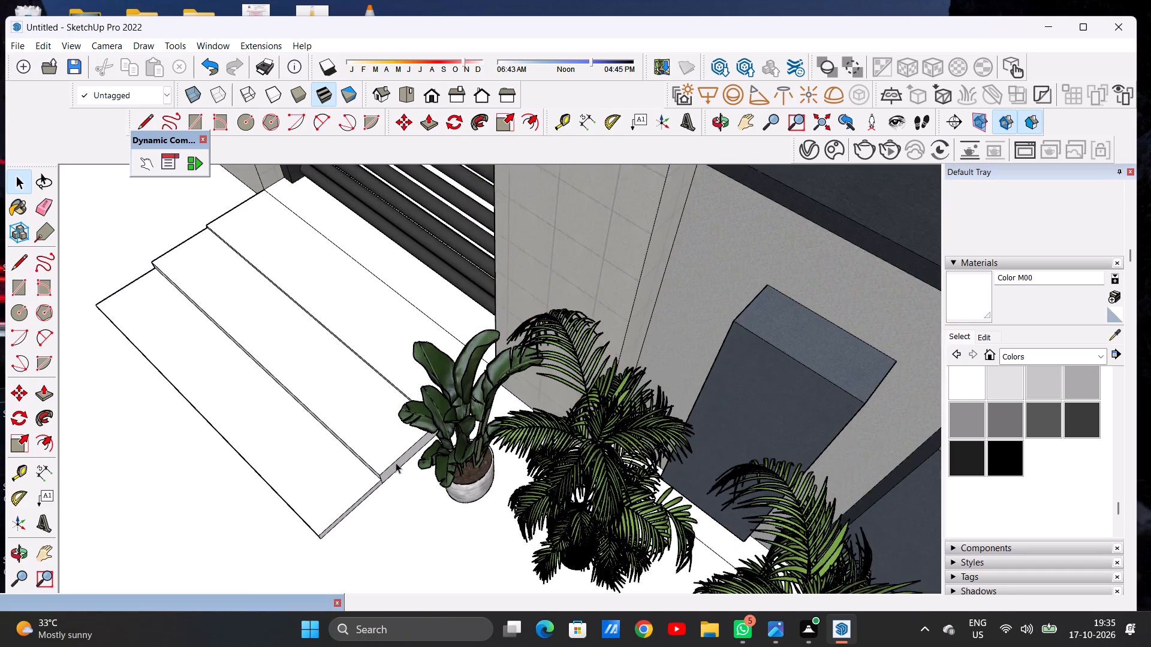
scroll(396, 462, "down", 11)
scroll(427, 416, "up", 1)
scroll(430, 409, "down", 20)
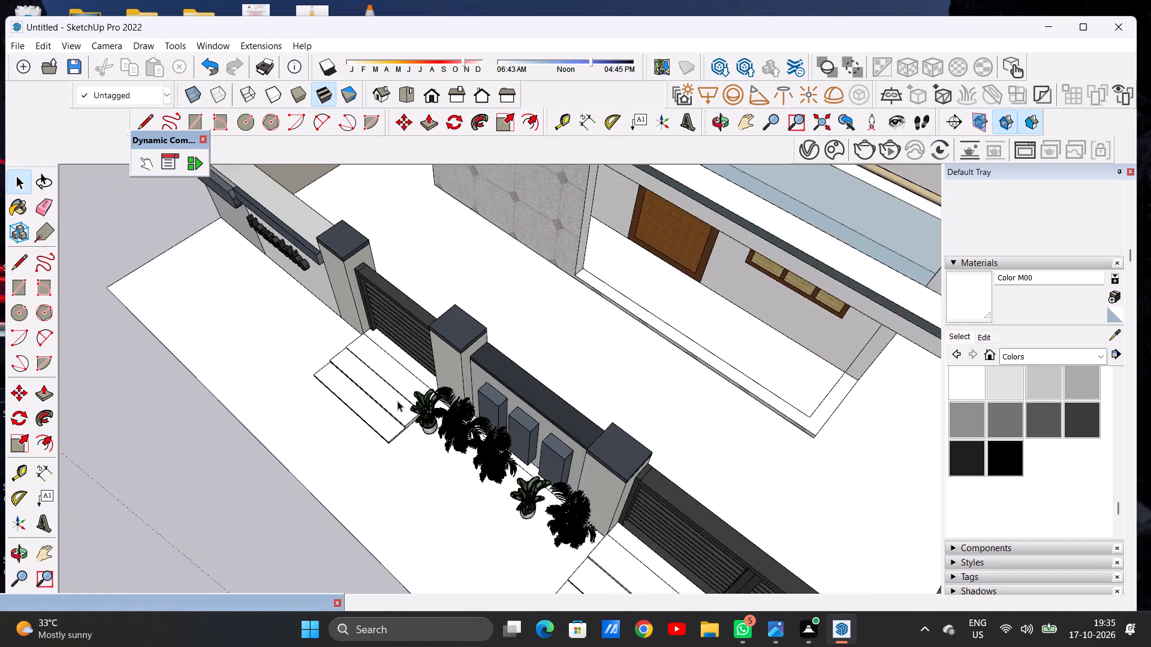
middle_click_drag(309, 471, 495, 401)
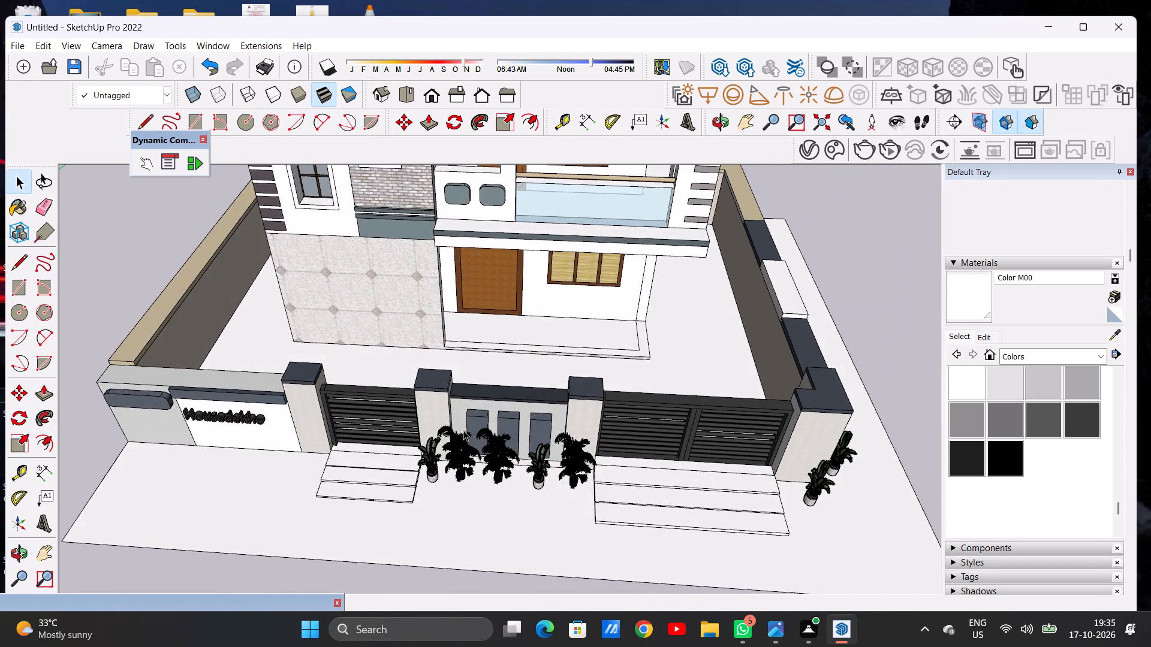
scroll(429, 504, "down", 4)
scroll(483, 530, "up", 5)
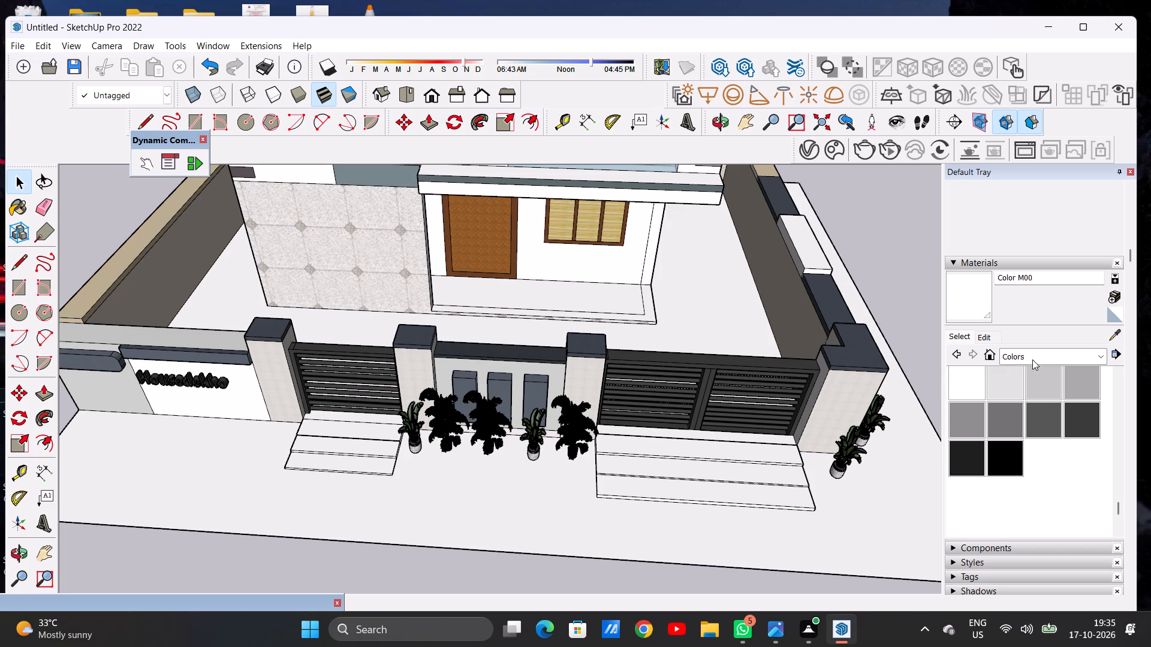
left_click(1053, 349)
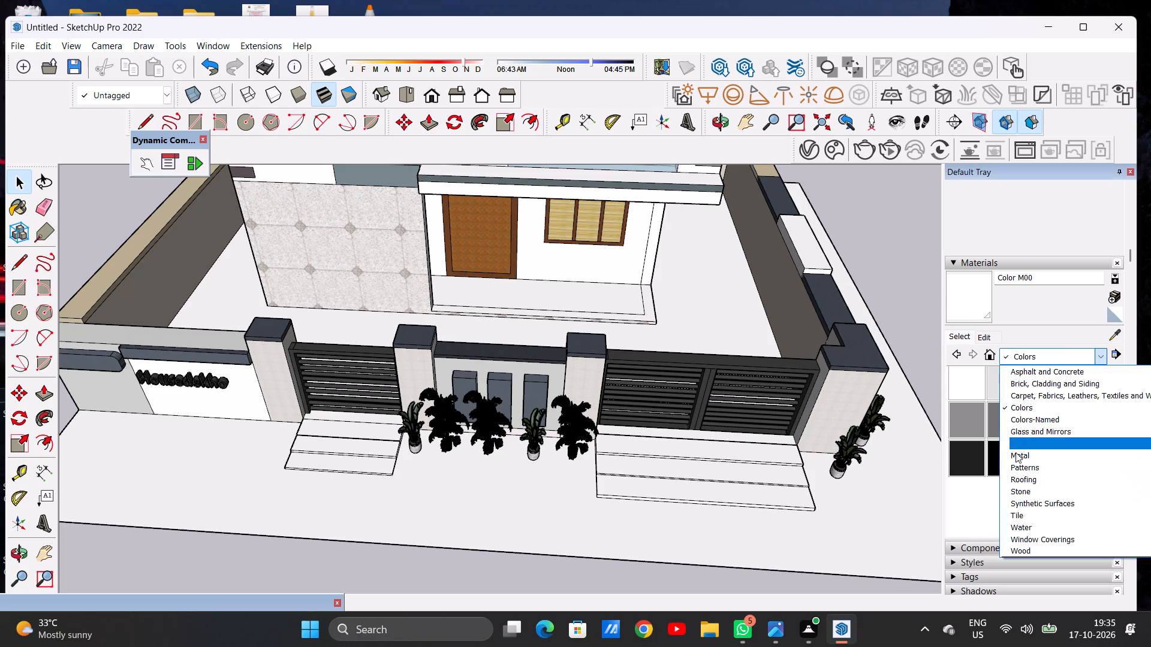
left_click(1048, 388)
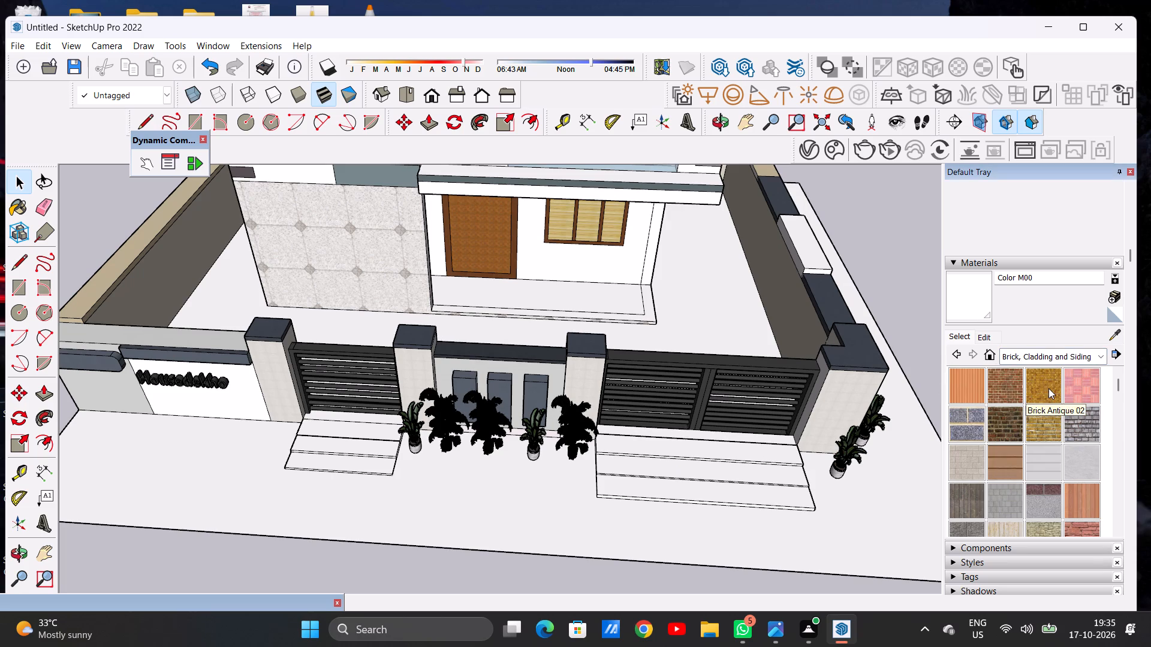
scroll(1003, 489, "down", 1)
scroll(1003, 489, "up", 1)
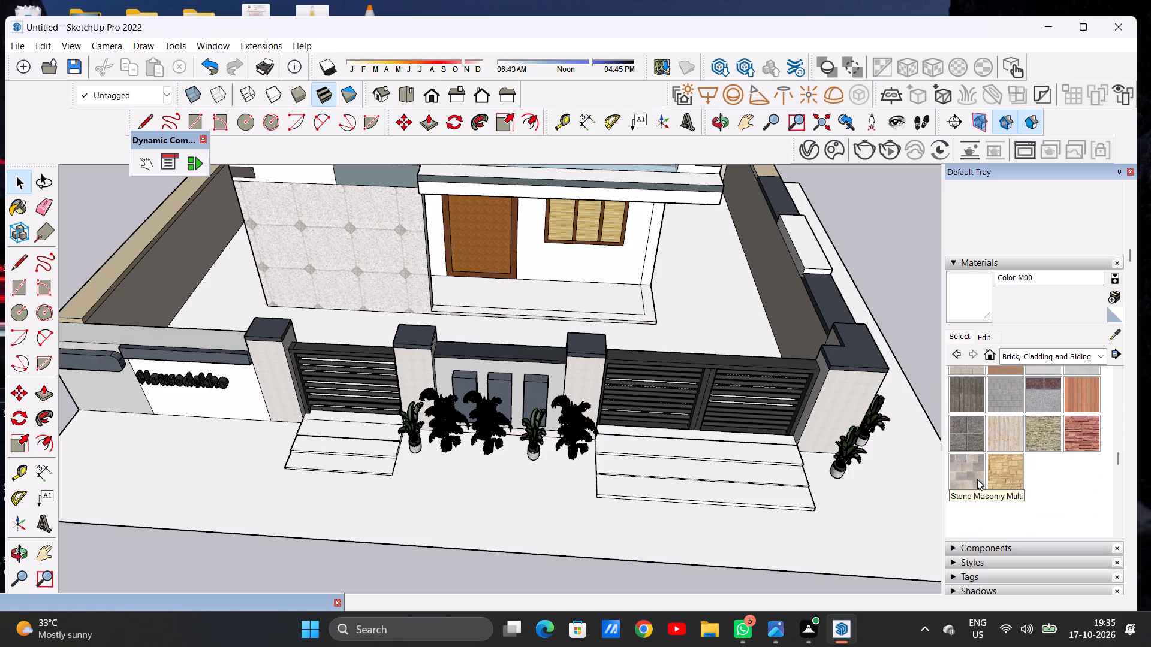
left_click(972, 470)
left_click(881, 513)
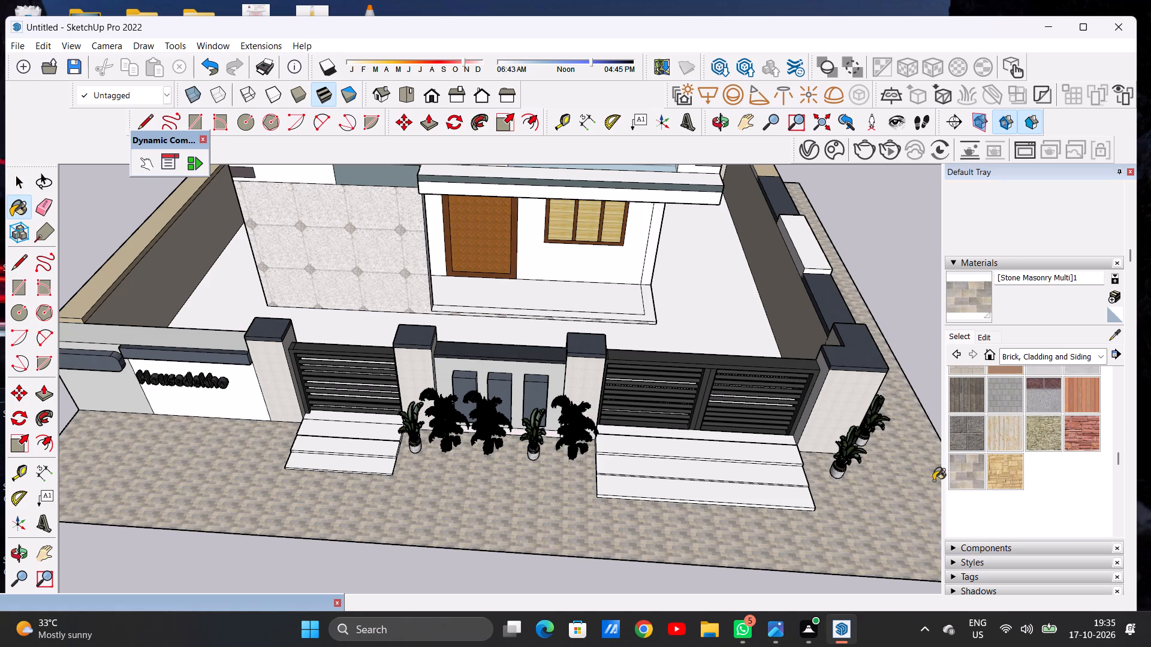
Set the texture height of the ground strip's stone masonry material to 5'.
left_click(983, 332)
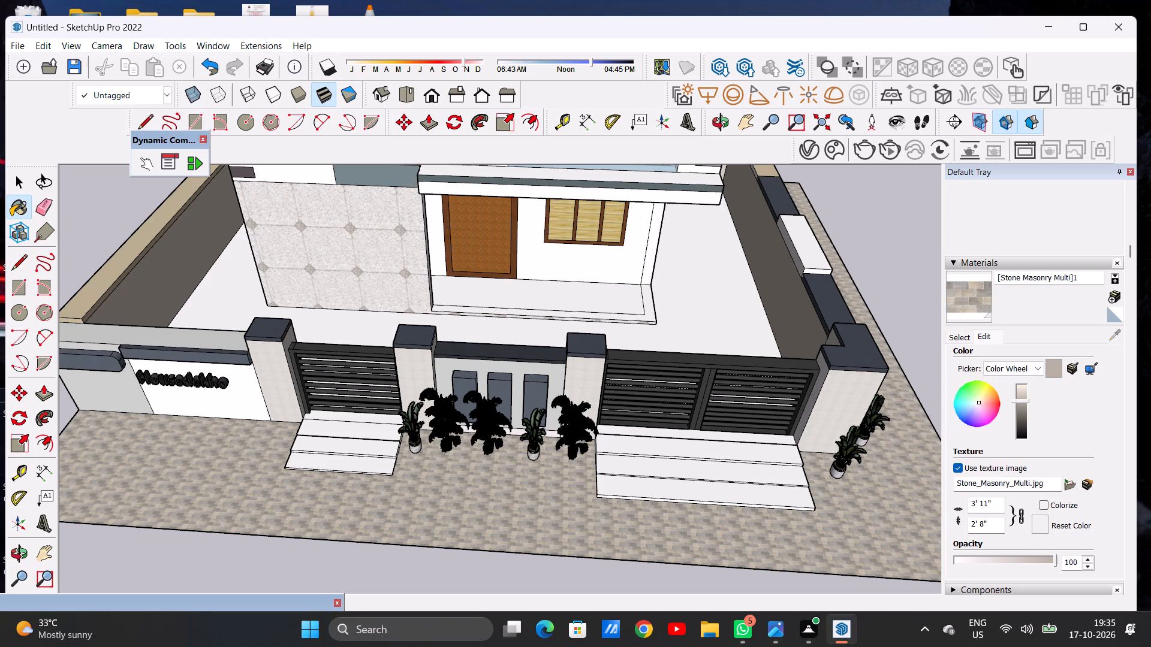
left_click(986, 528)
key("BackSpace")
key("BackSpace")
key("BackSpace")
key("BackSpace")
key("BackSpace")
key("BackSpace")
key("BackSpace")
key("BackSpace")
key("BackSpace")
key("BackSpace")
key("BackSpace")
key("BackSpace")
key("BackSpace")
key("BackSpace")
key("BackSpace")
key("BackSpace")
key("BackSpace")
key("BackSpace")
key("BackSpace")
key("BackSpace")
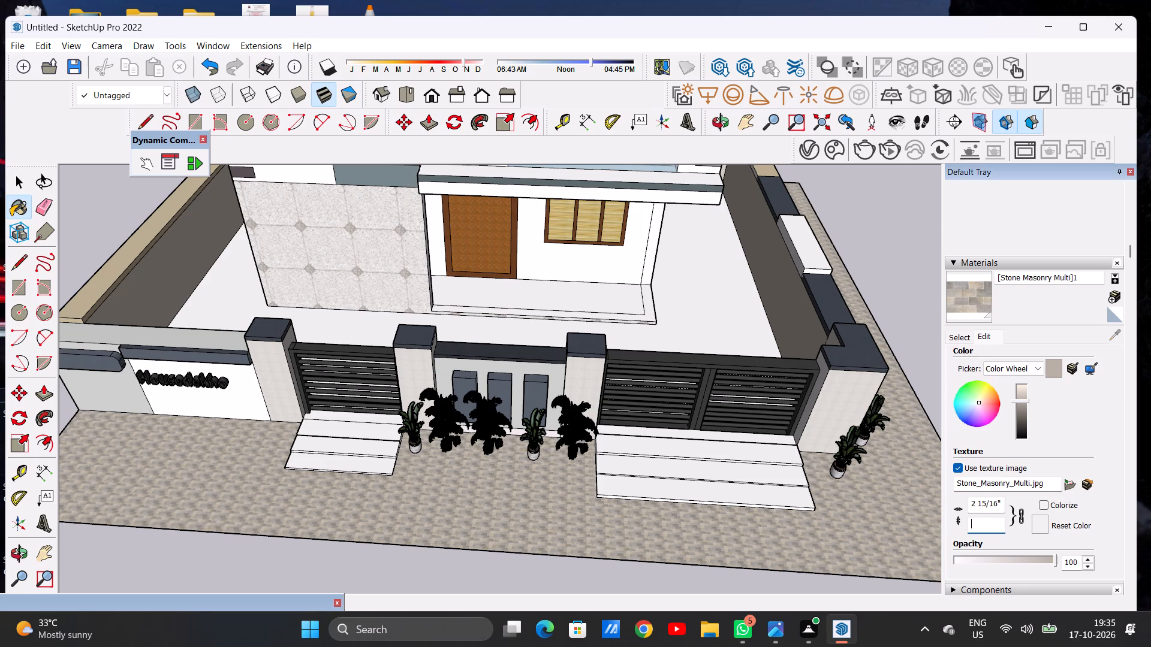
type("5'")
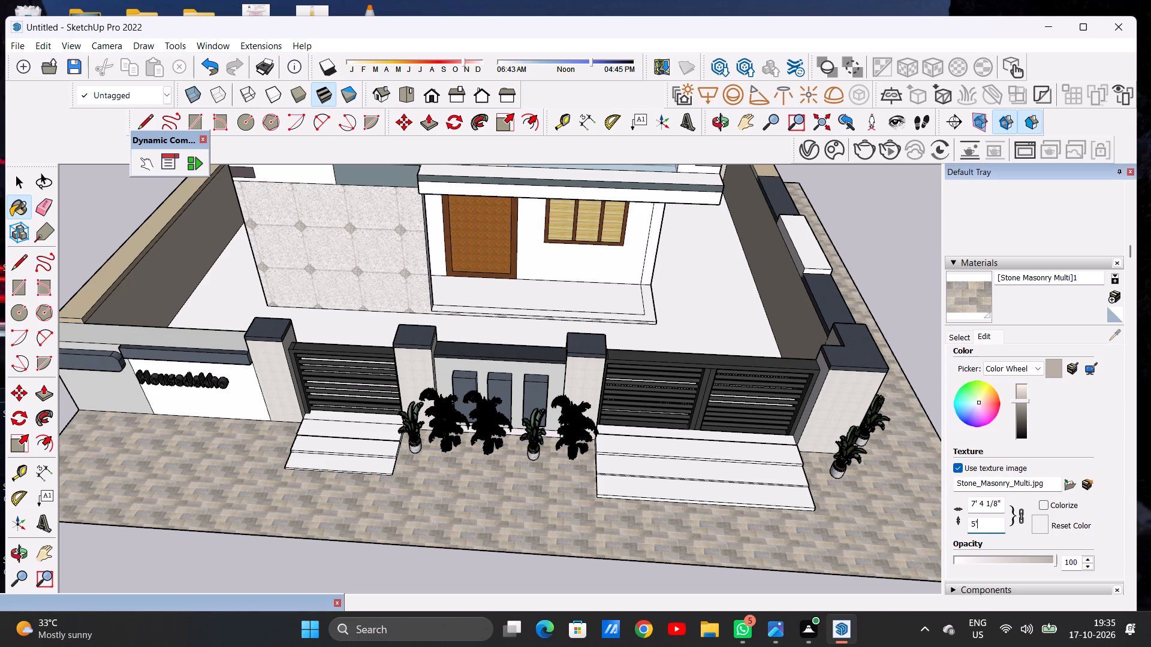
key("Return")
Paint the top step outside the double gate with Basic Tile from the Tile materials.
scroll(1002, 404, "down", 2)
scroll(1002, 404, "up", 2)
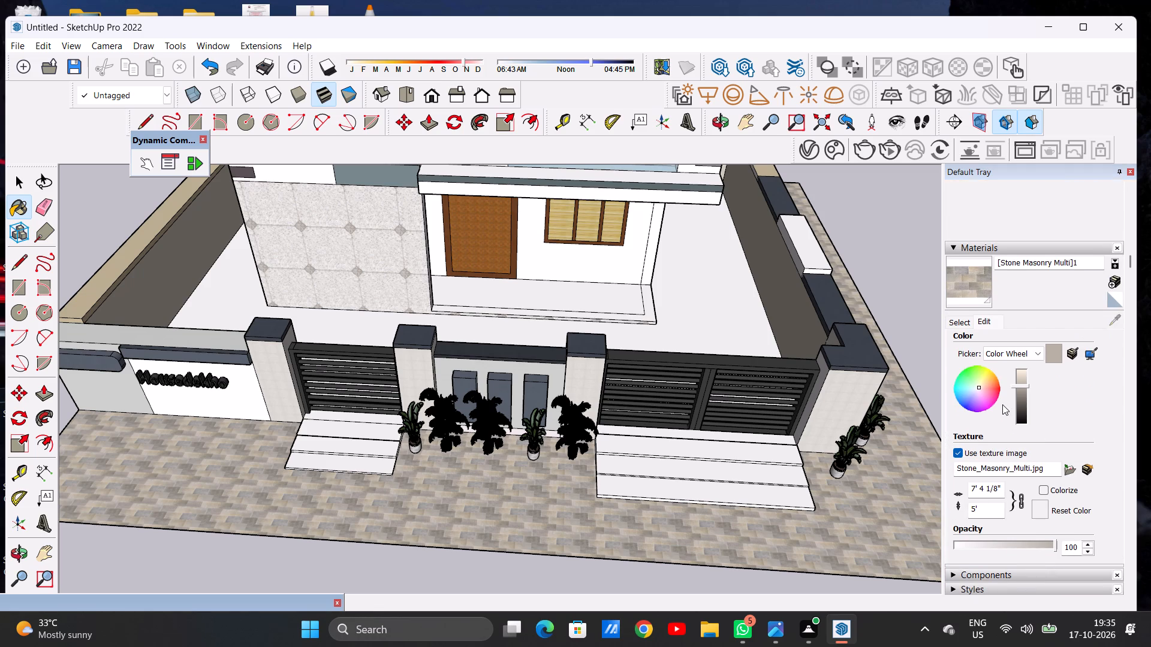
left_click(958, 321)
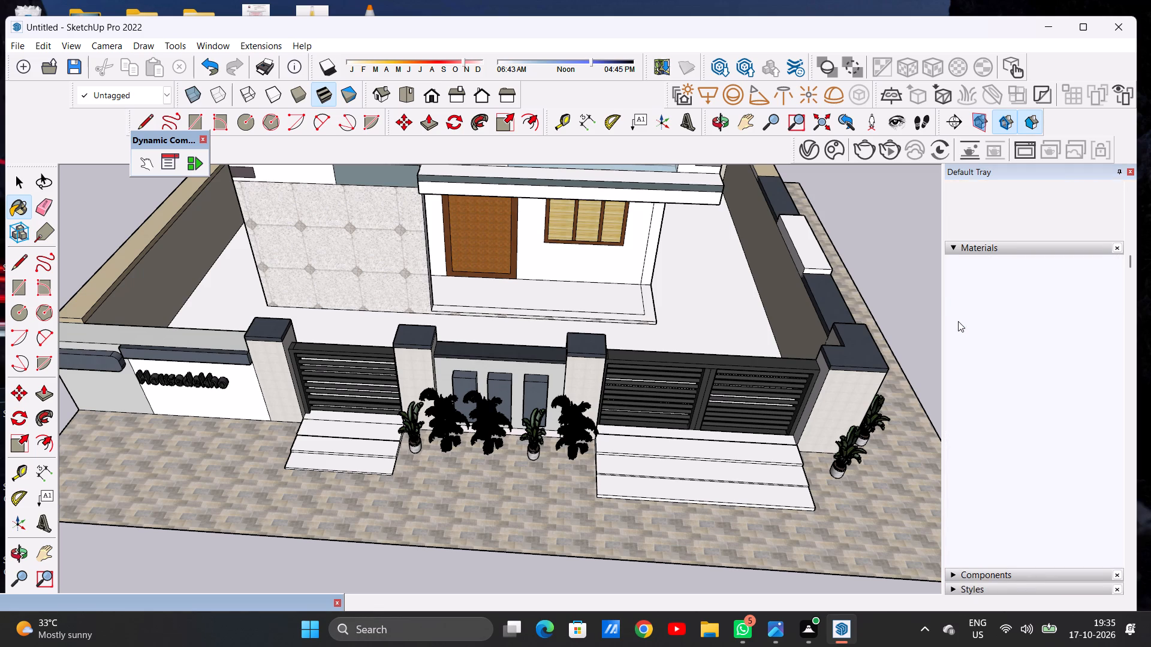
left_click(1096, 338)
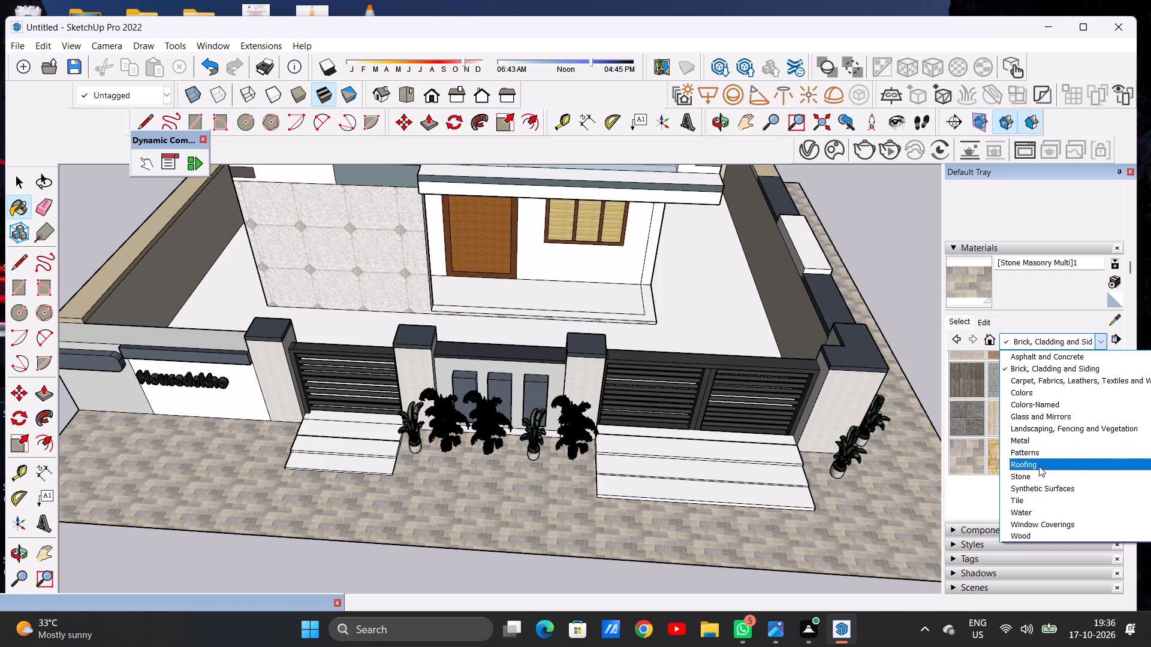
left_click(1029, 496)
scroll(1029, 496, "down", 2)
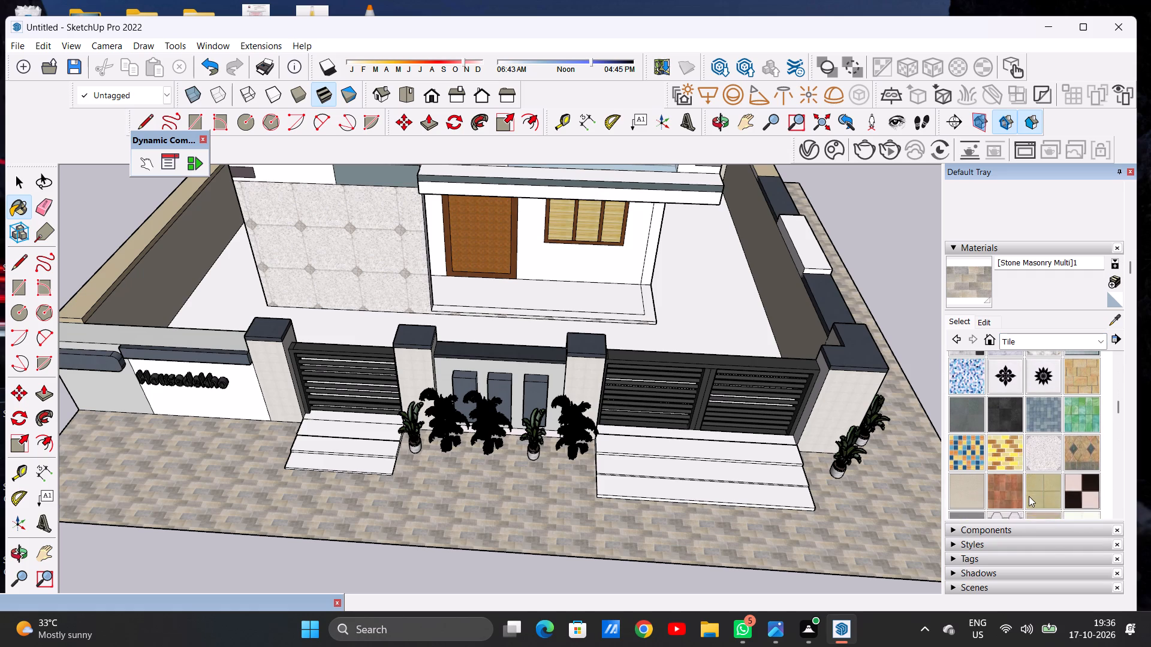
scroll(1029, 496, "up", 1)
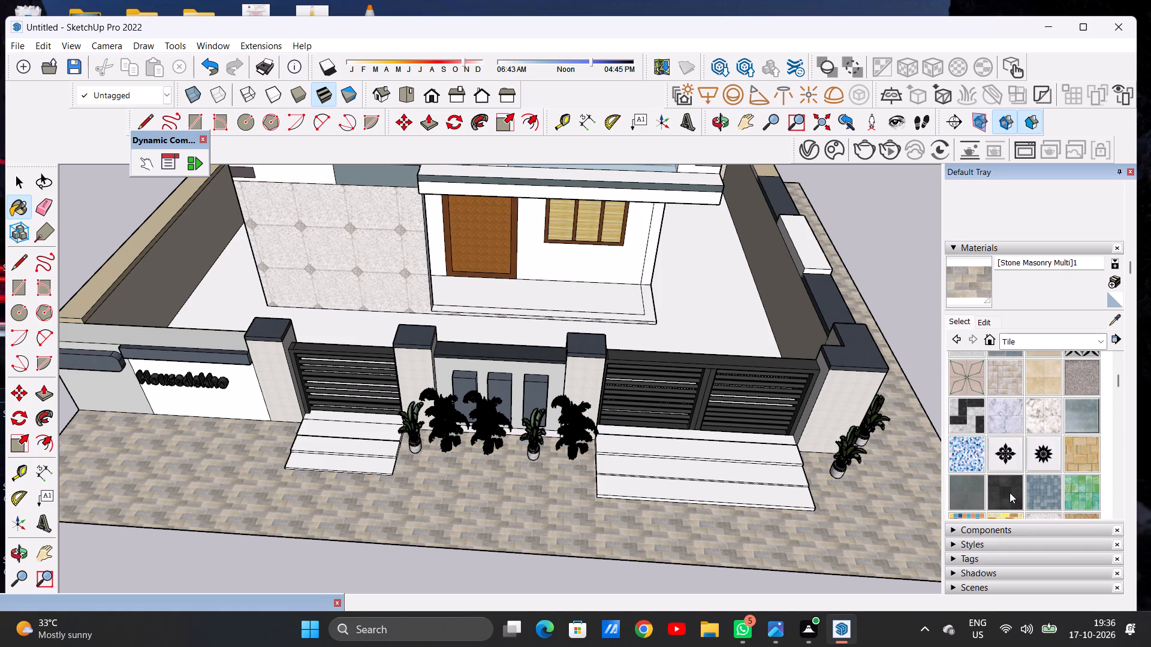
scroll(1010, 492, "up", 2)
left_click(978, 460)
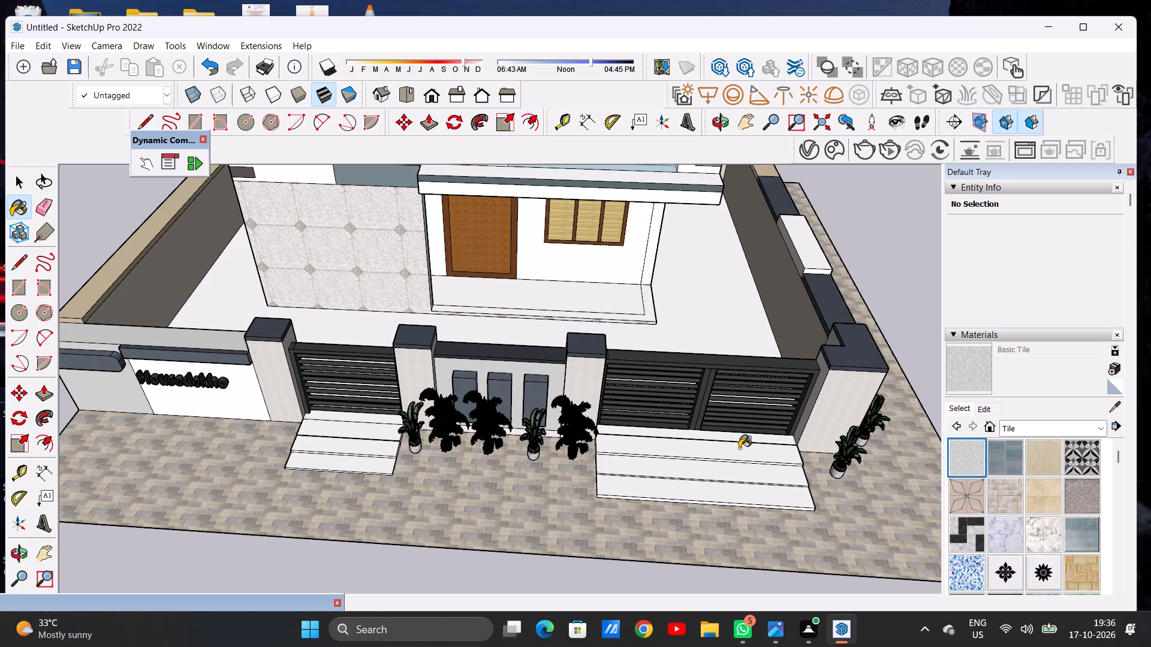
scroll(739, 448, "up", 5, "ctrl")
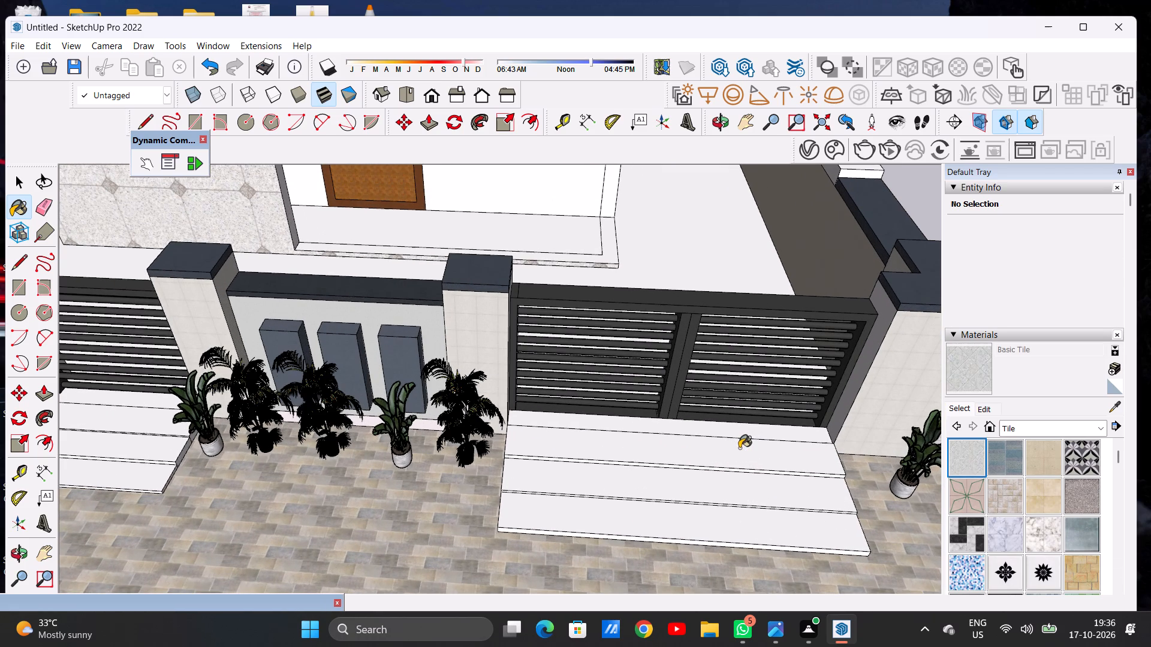
left_click(733, 451)
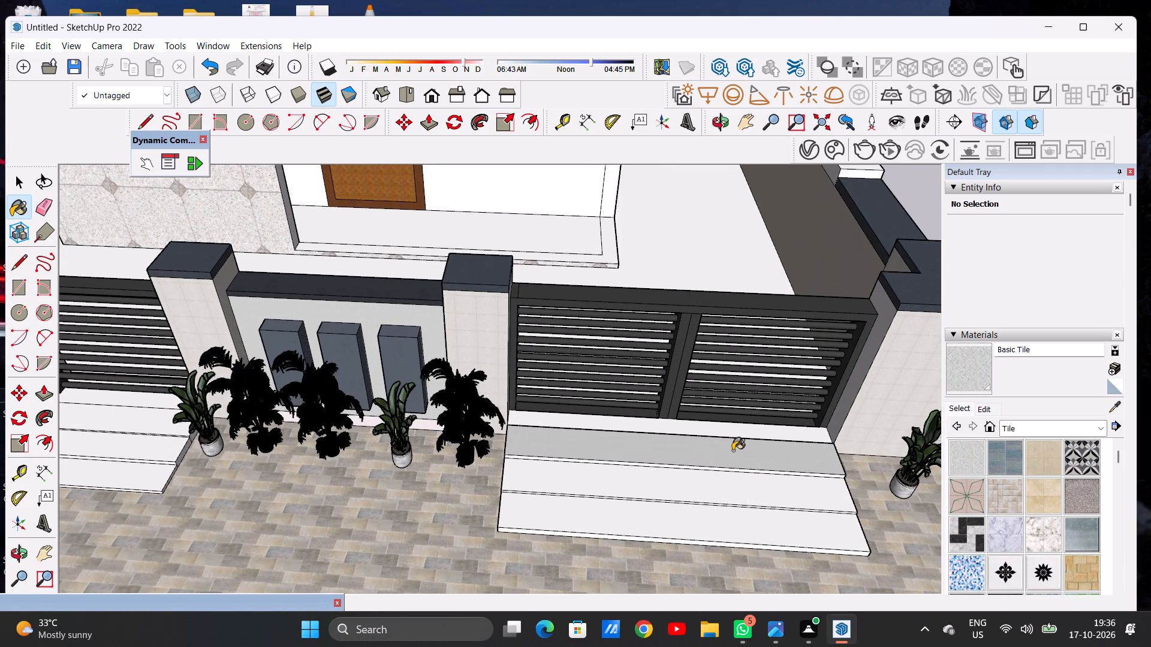
Paint the middle and lowest step treads outside the double gate with Basic Tile.
scroll(697, 483, "up", 5, "ctrl")
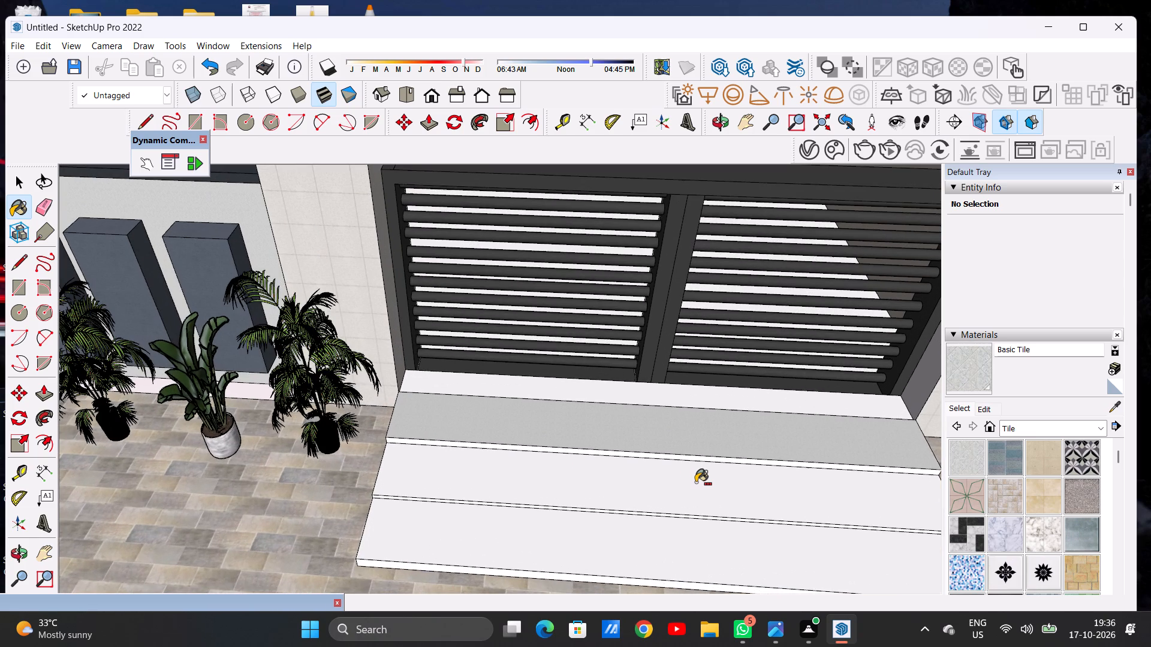
left_click(697, 483)
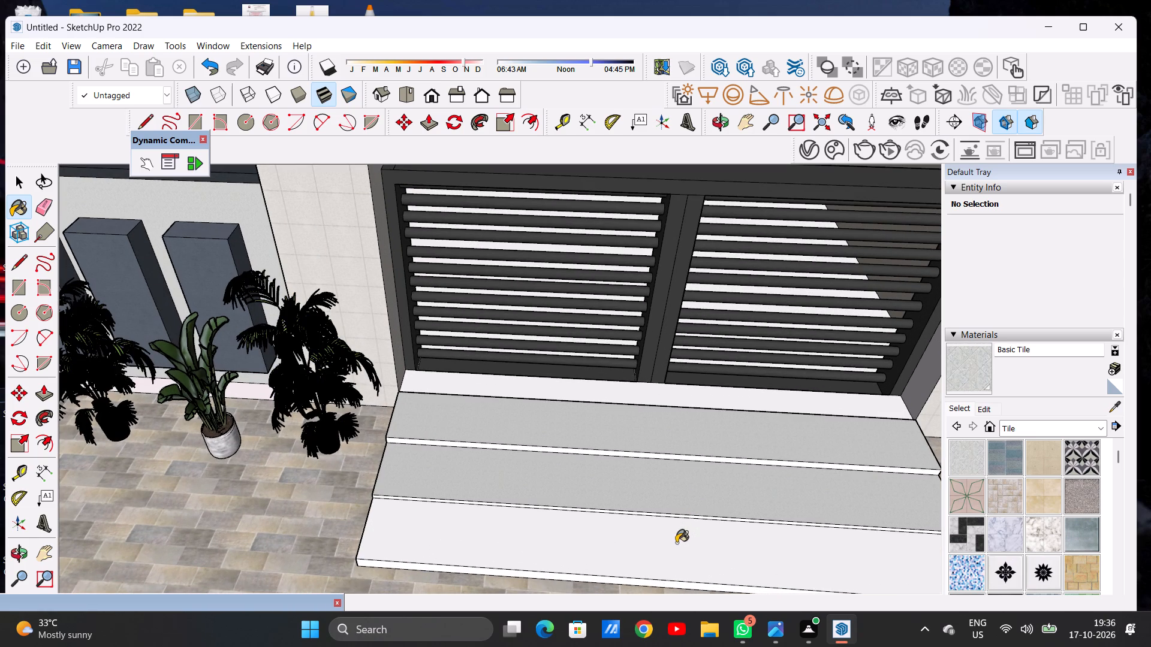
left_click(676, 543)
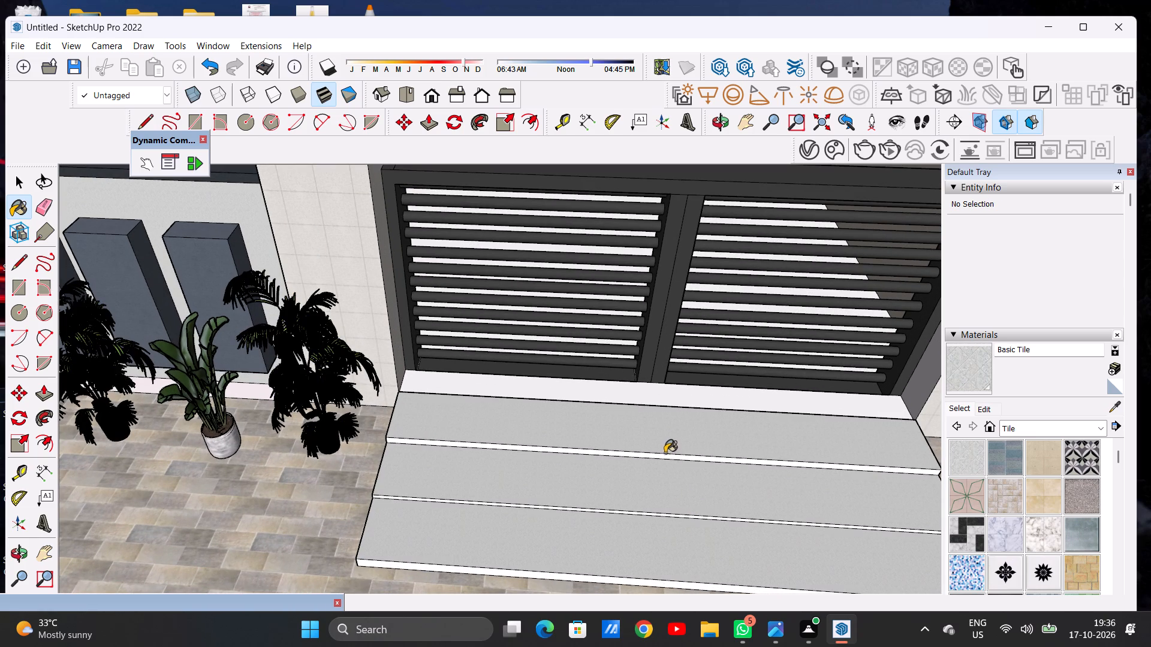
Paint the step risers and the white sill strip outside the double gate with Basic Tile.
scroll(664, 453, "up", 4, "ctrl")
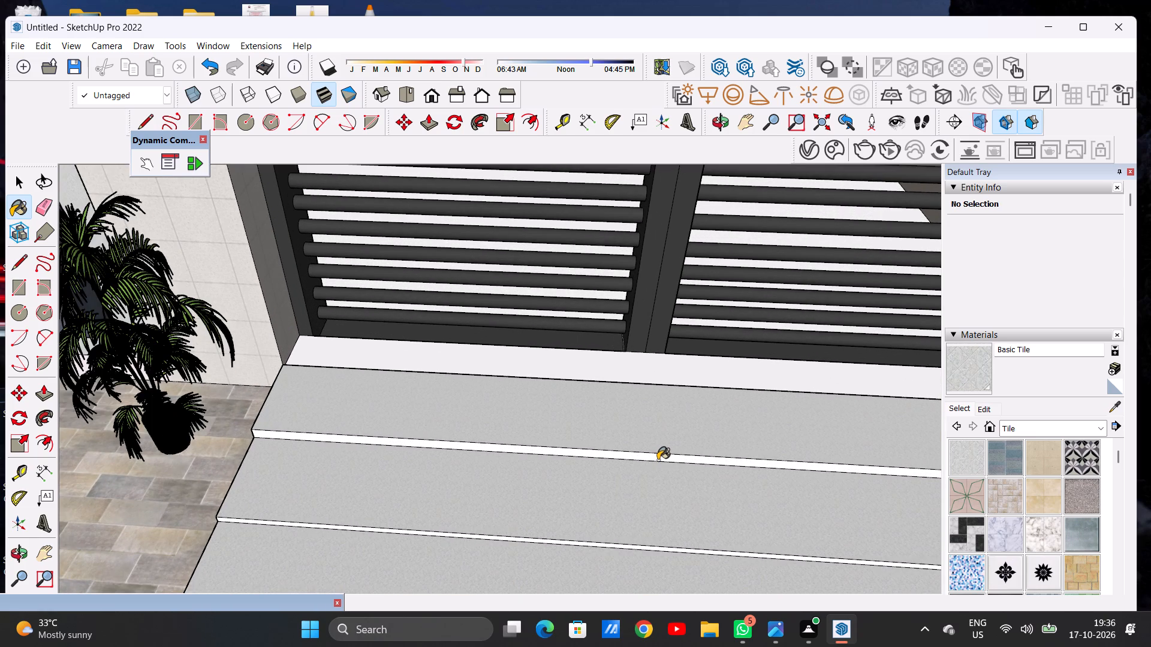
left_click(659, 458)
scroll(659, 458, "down", 2, "ctrl")
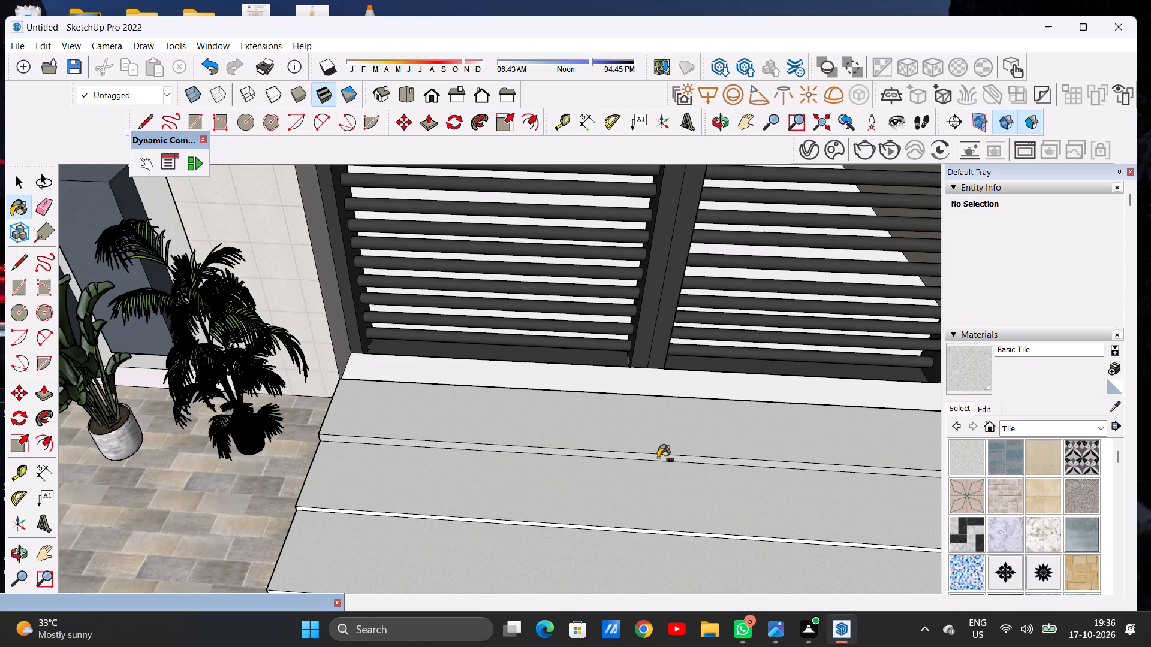
scroll(492, 410, "down", 9)
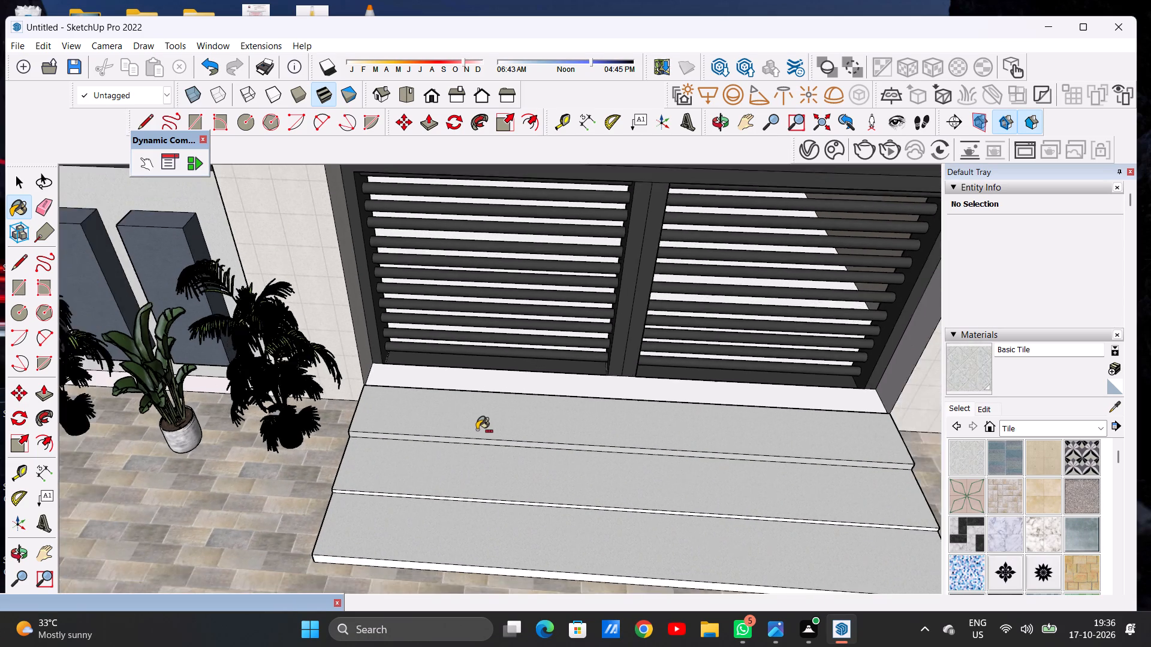
scroll(478, 430, "down", 9)
scroll(472, 409, "up", 12)
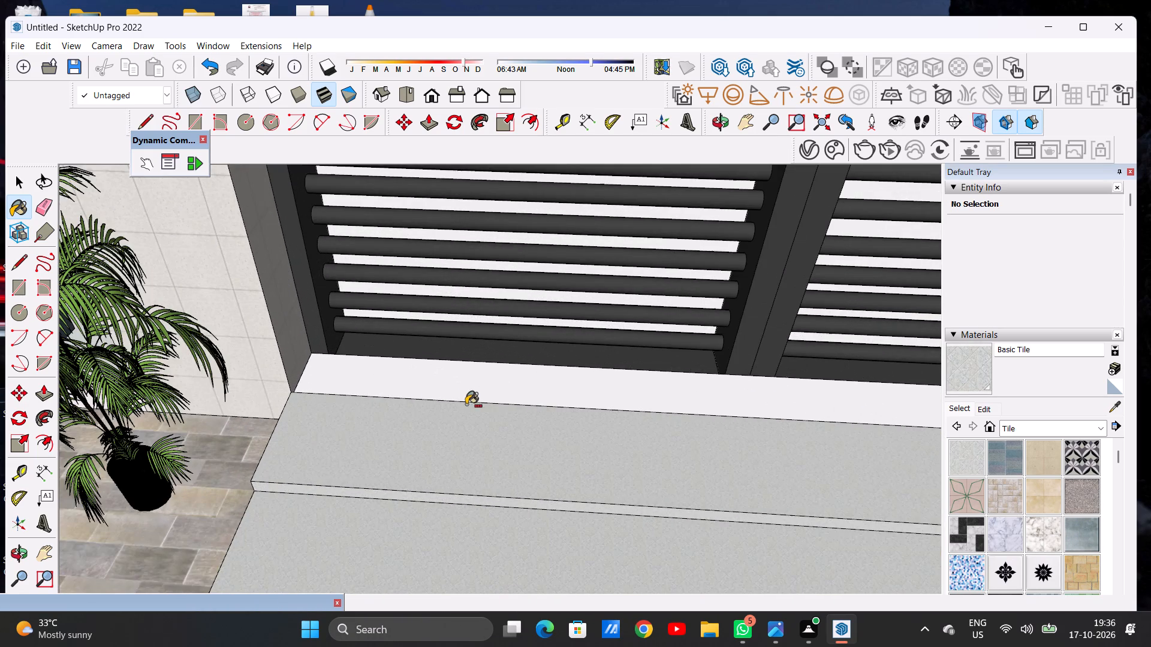
left_click(447, 374)
scroll(457, 415, "down", 14)
scroll(411, 438, "down", 3)
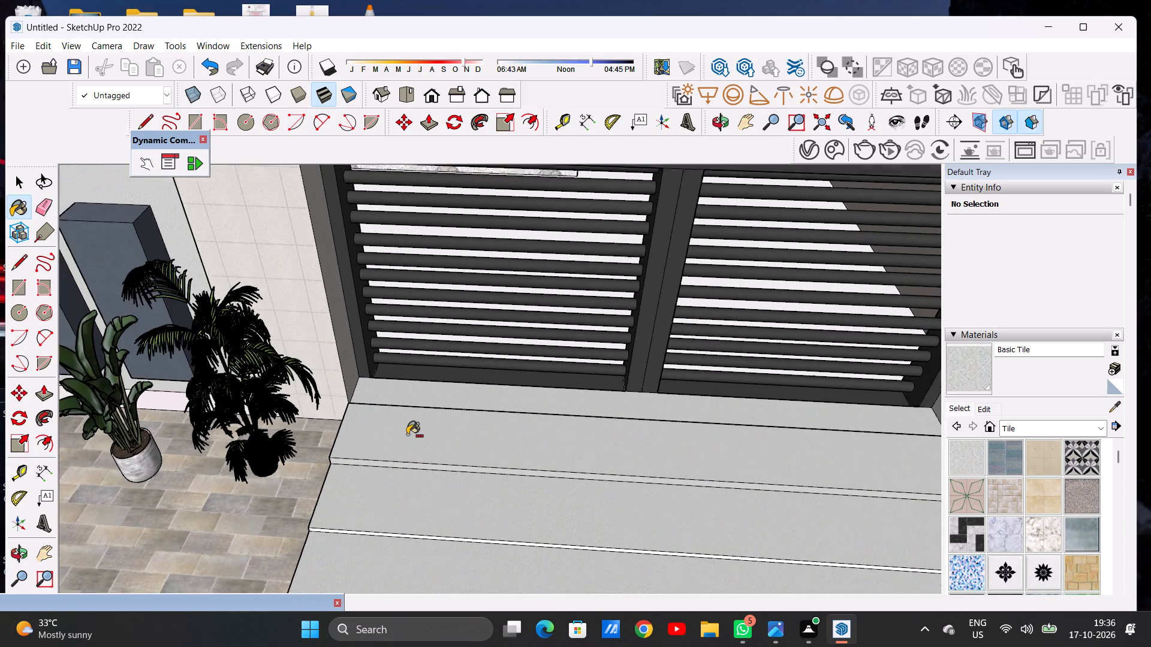
scroll(409, 435, "down", 13)
scroll(368, 521, "up", 7)
scroll(364, 527, "down", 1)
scroll(363, 527, "up", 7)
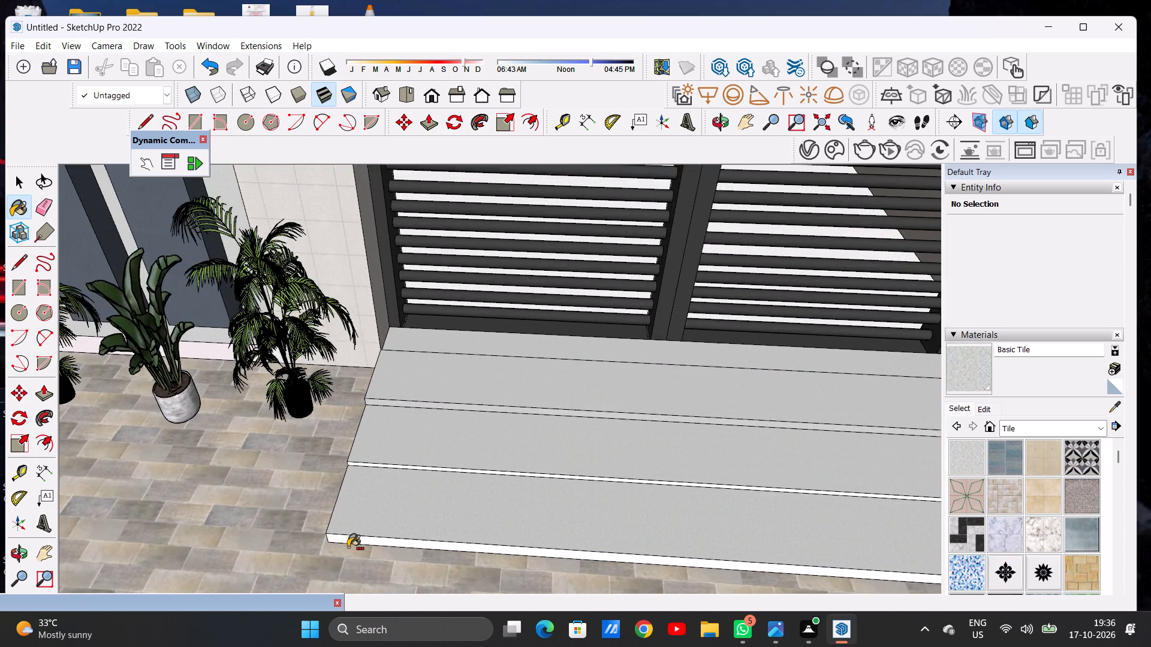
scroll(349, 548, "up", 3)
left_click(350, 537)
scroll(353, 458, "up", 7)
scroll(361, 456, "down", 6)
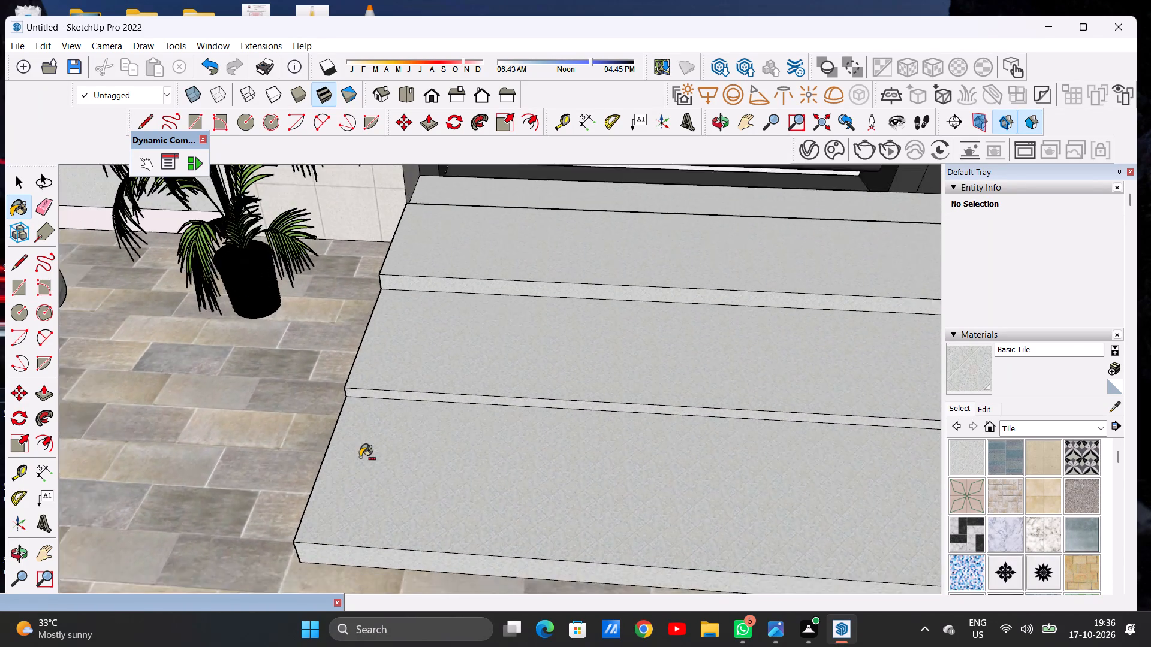
Paint the steps and the sill strip outside the single gate with Basic Tile.
scroll(361, 458, "down", 20)
scroll(361, 458, "down", 4)
middle_click_drag(344, 453, 573, 412)
middle_click(573, 412)
middle_click(573, 412)
scroll(454, 462, "up", 12)
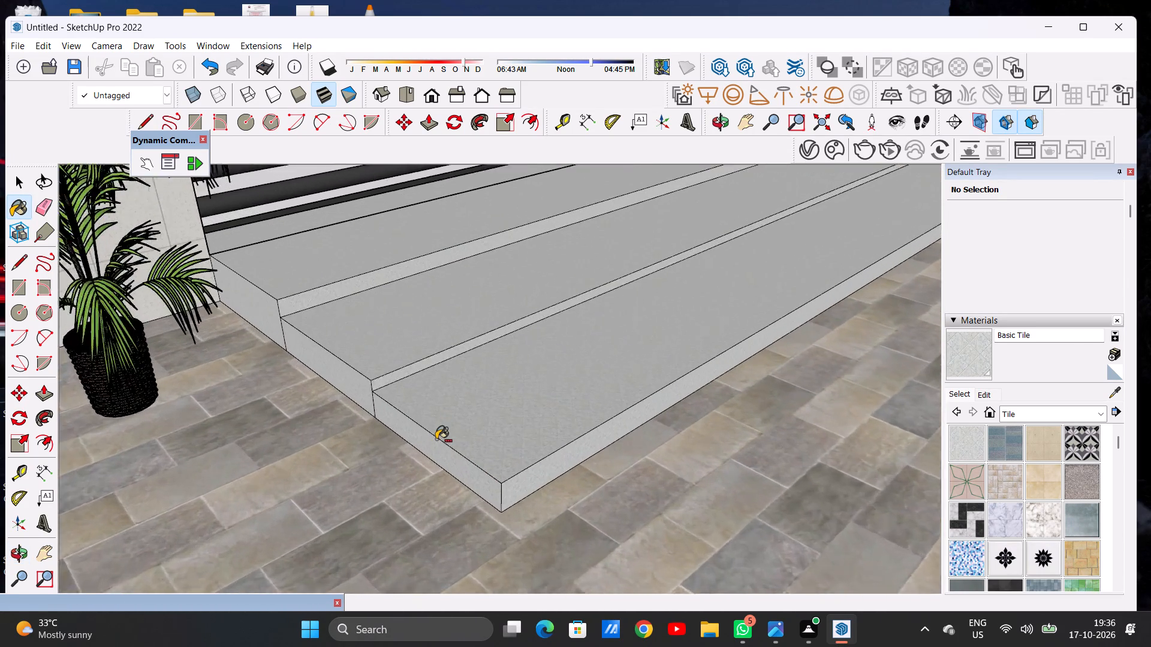
scroll(443, 440, "down", 20)
scroll(443, 440, "down", 12)
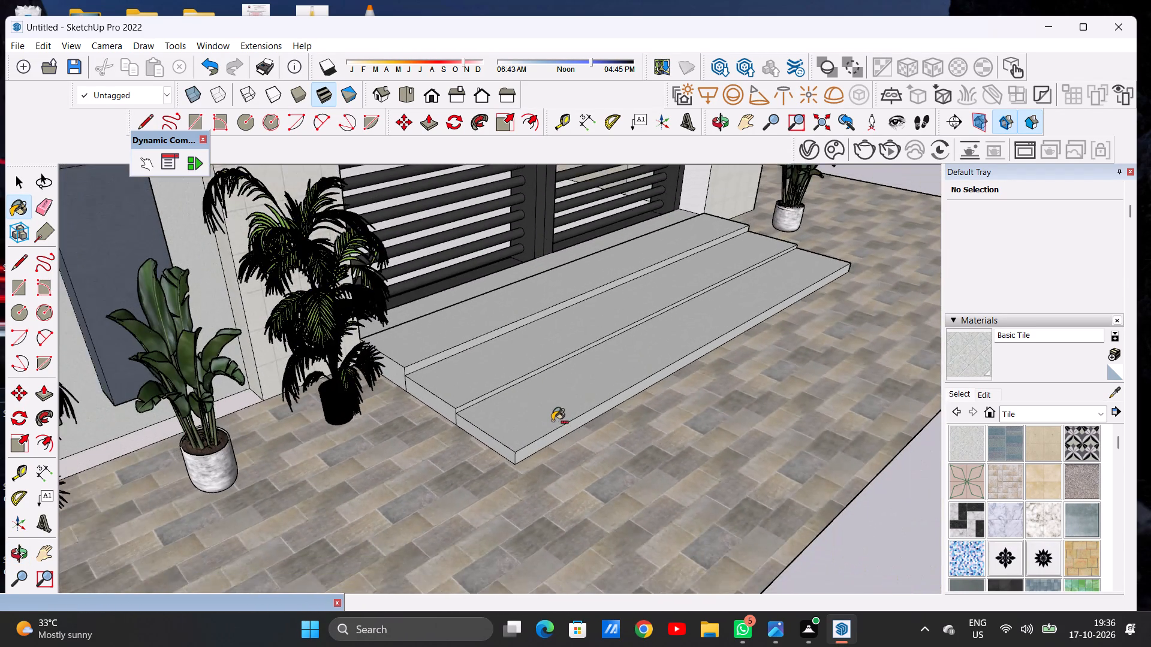
scroll(554, 421, "down", 20)
scroll(554, 421, "down", 13)
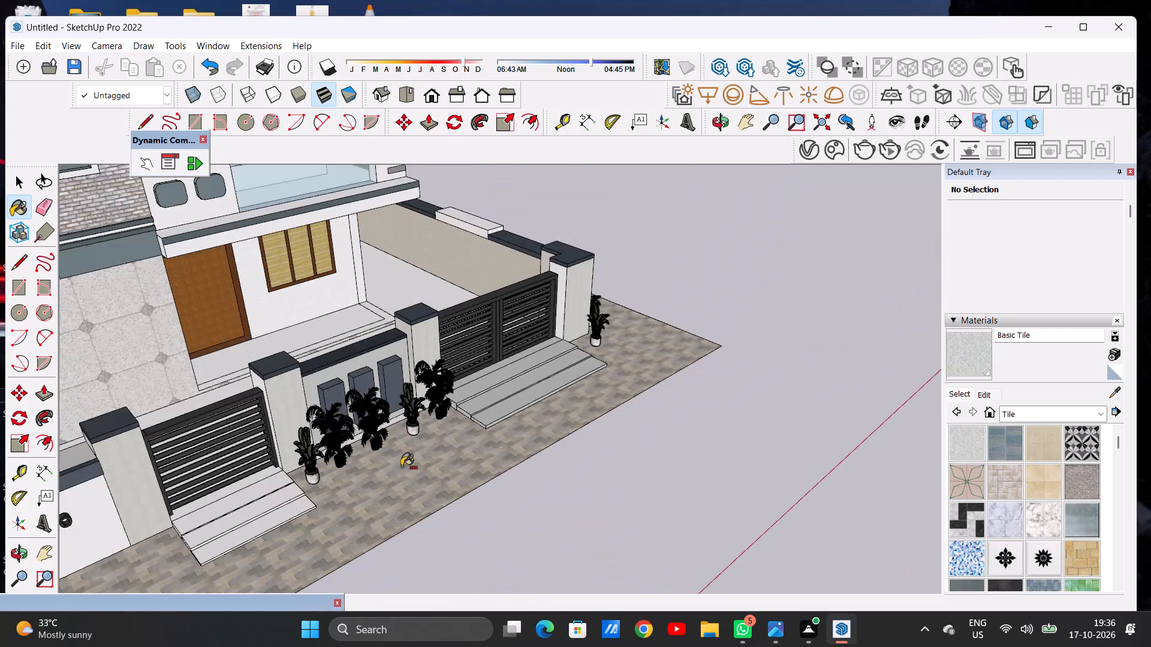
middle_click_drag(366, 487, 202, 491)
scroll(236, 408, "up", 13)
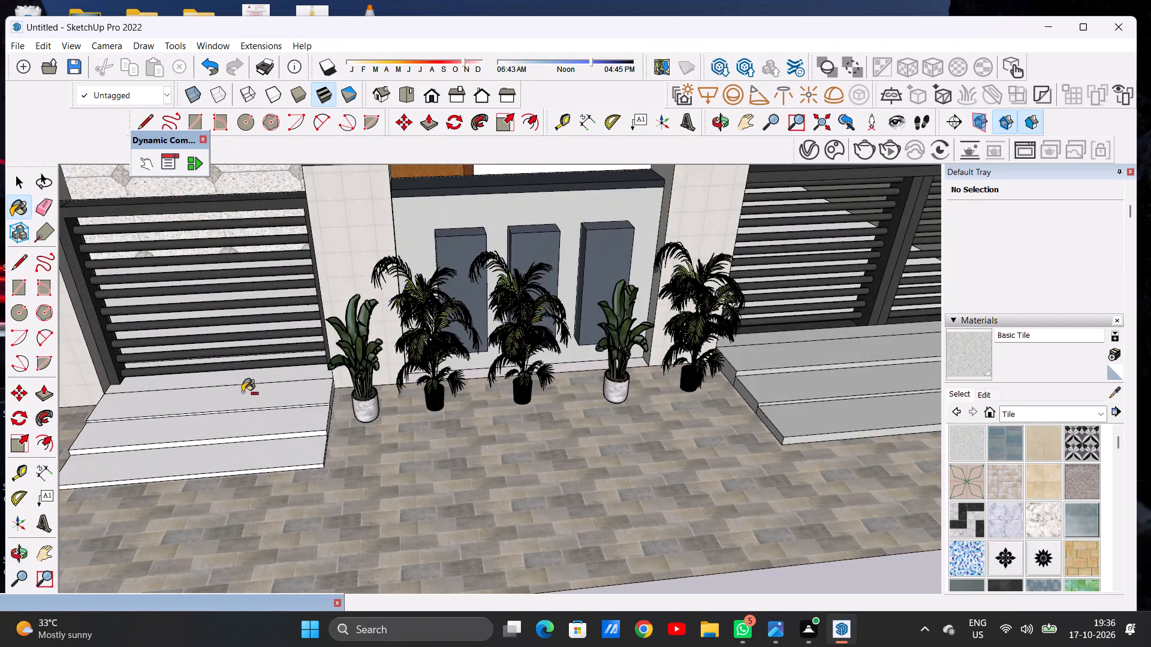
scroll(244, 392, "up", 13)
left_click(297, 392)
left_click(341, 343)
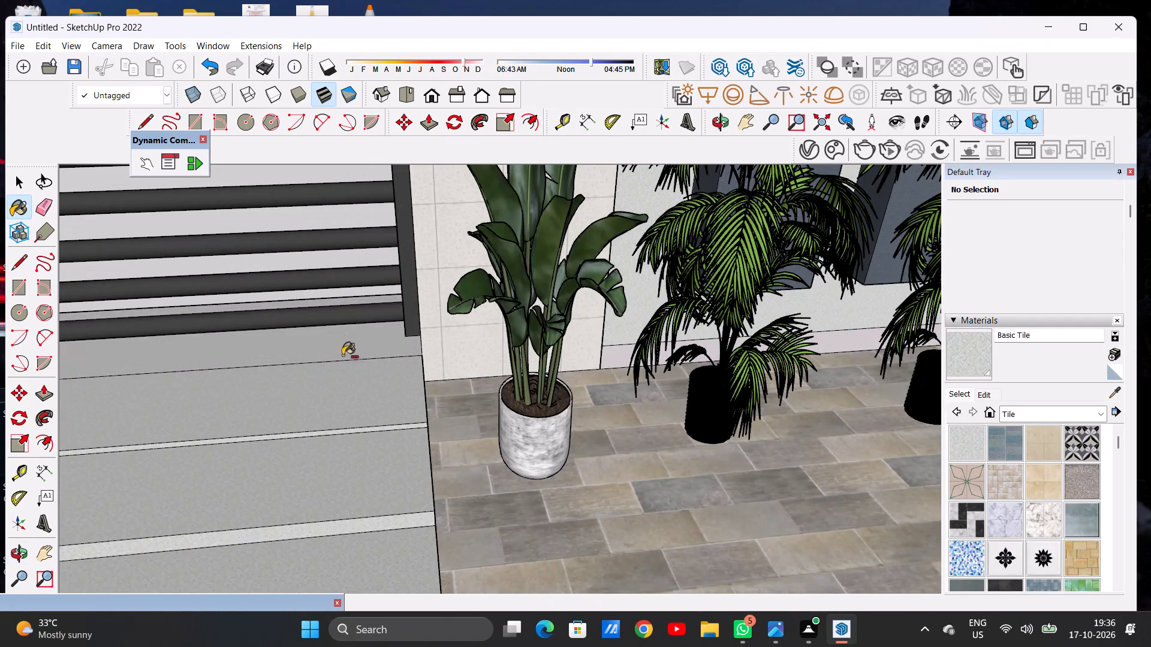
scroll(360, 419, "down", 20)
scroll(360, 419, "down", 13)
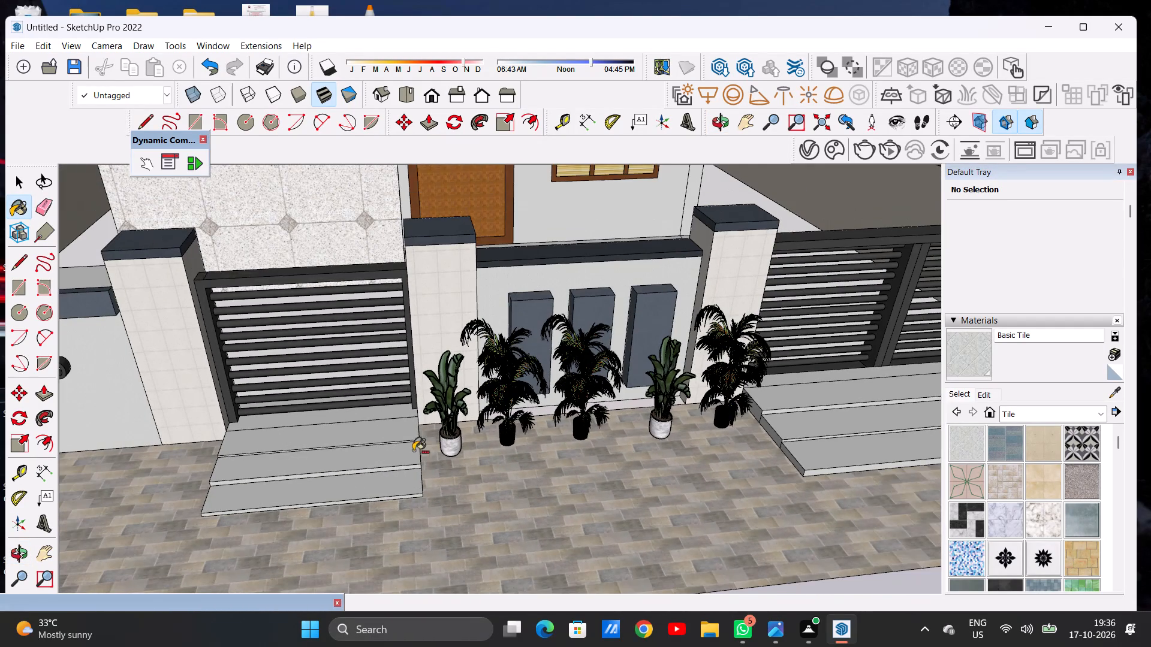
scroll(361, 442, "down", 12)
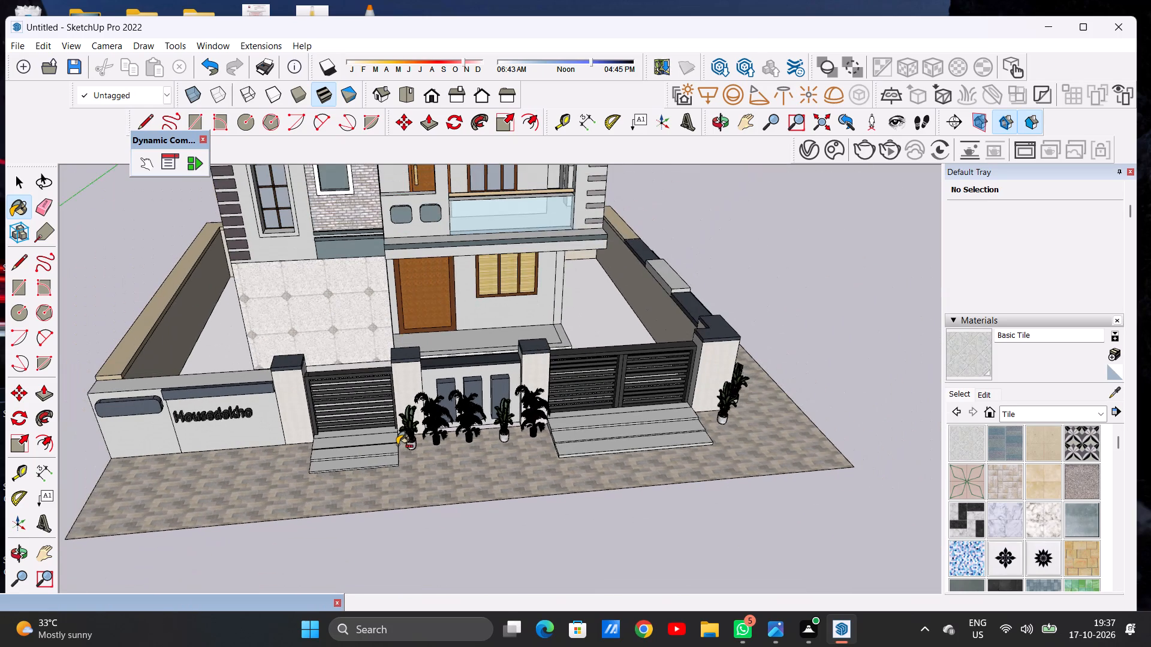
key("space")
Examine the street front as a whole and the compound wall around the Housedekho lettering.
scroll(430, 447, "down", 14)
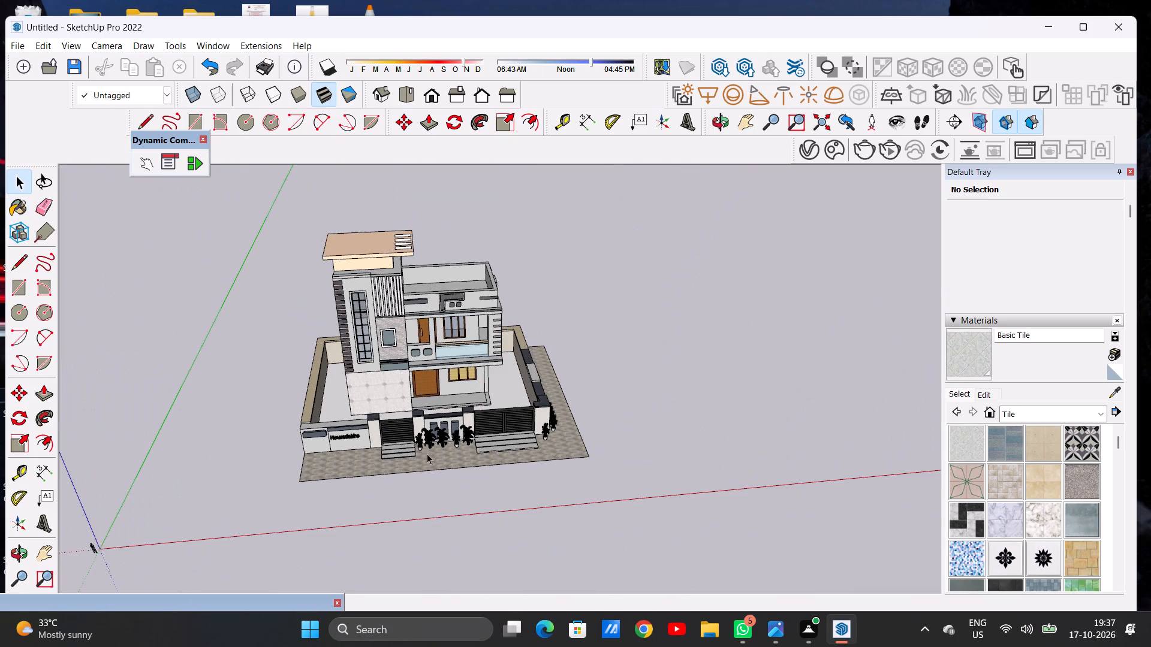
middle_click_drag(425, 444, 395, 361)
scroll(355, 448, "up", 12)
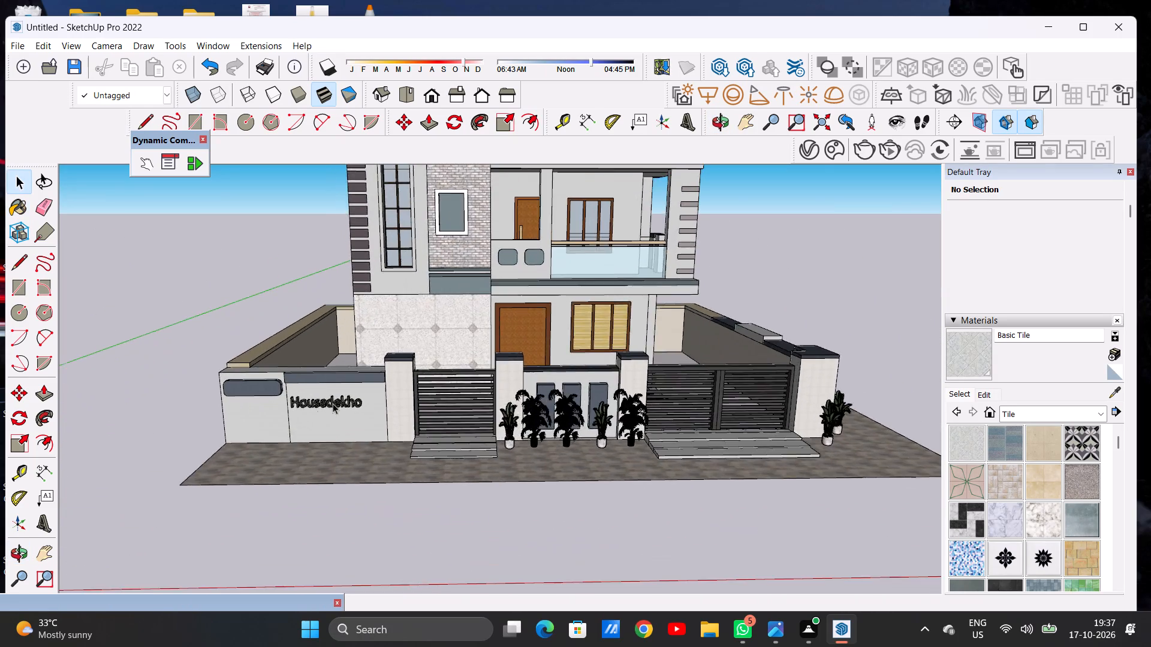
scroll(315, 413, "up", 12)
middle_click_drag(313, 410, 430, 406)
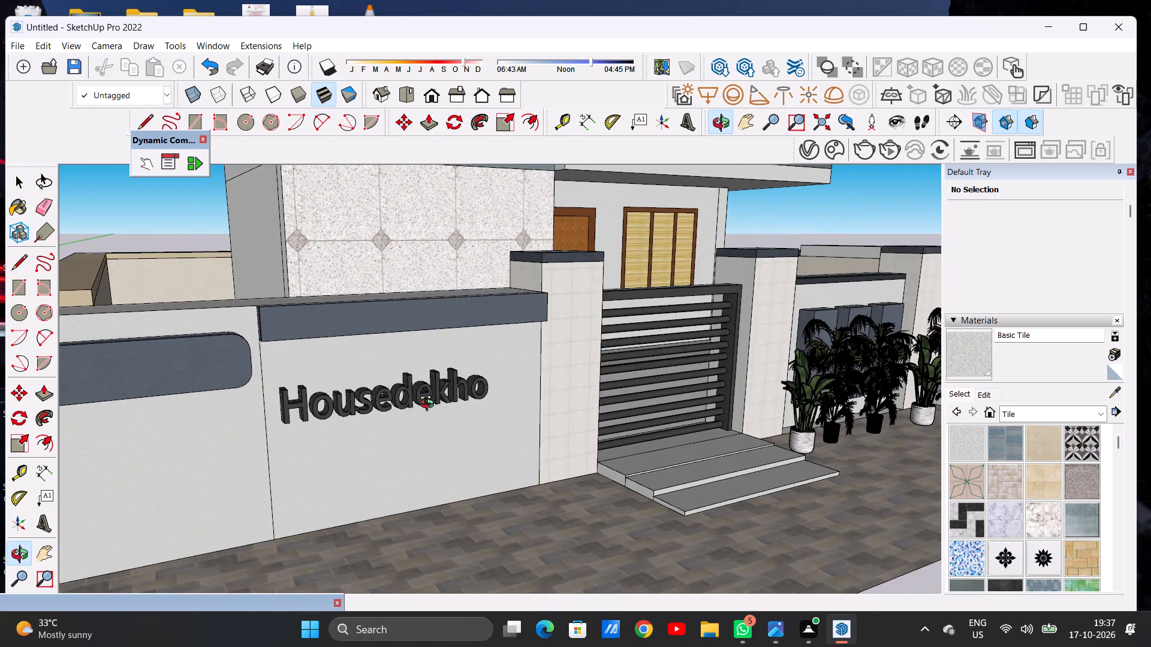
middle_click_drag(430, 406, 348, 411)
scroll(353, 411, "down", 5)
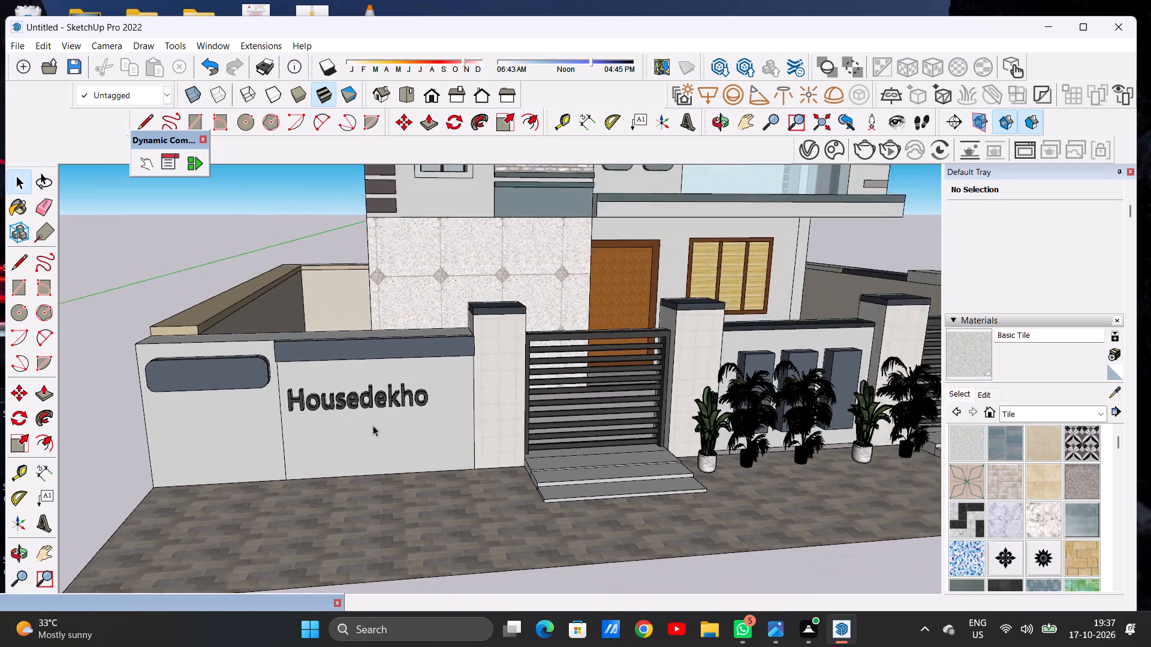
scroll(373, 425, "down", 1)
scroll(295, 421, "down", 5)
Paint the compound wall panel behind the Housedekho lettering white with Color M00 from the Colors materials.
scroll(354, 438, "up", 10)
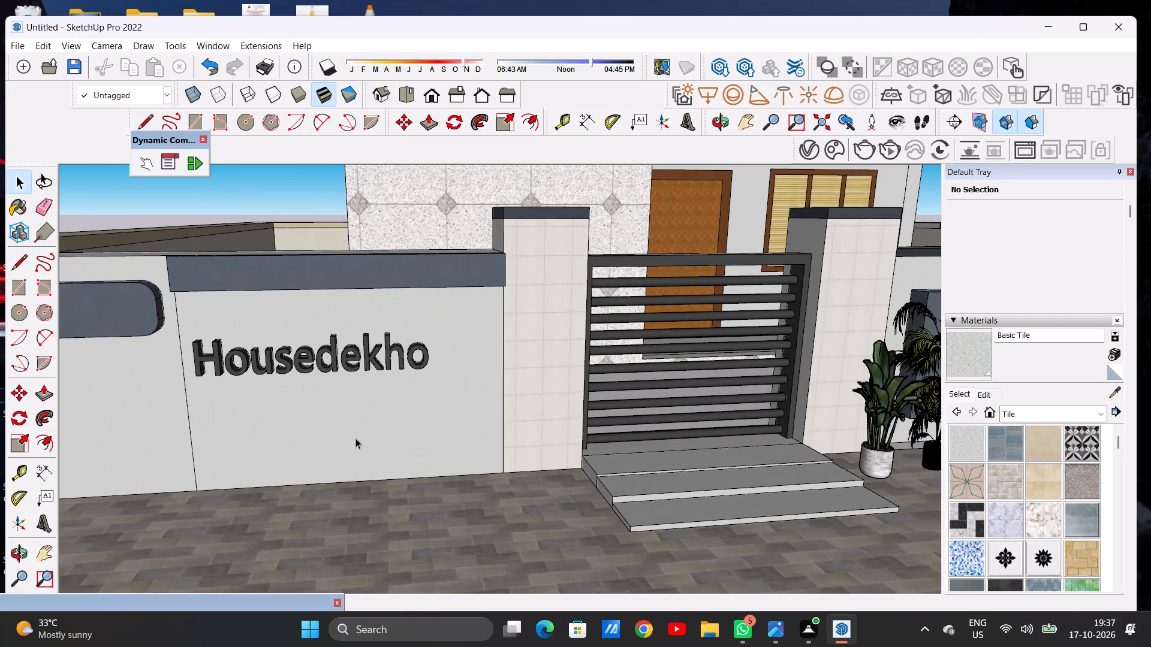
left_click(1005, 411)
left_click(1047, 466)
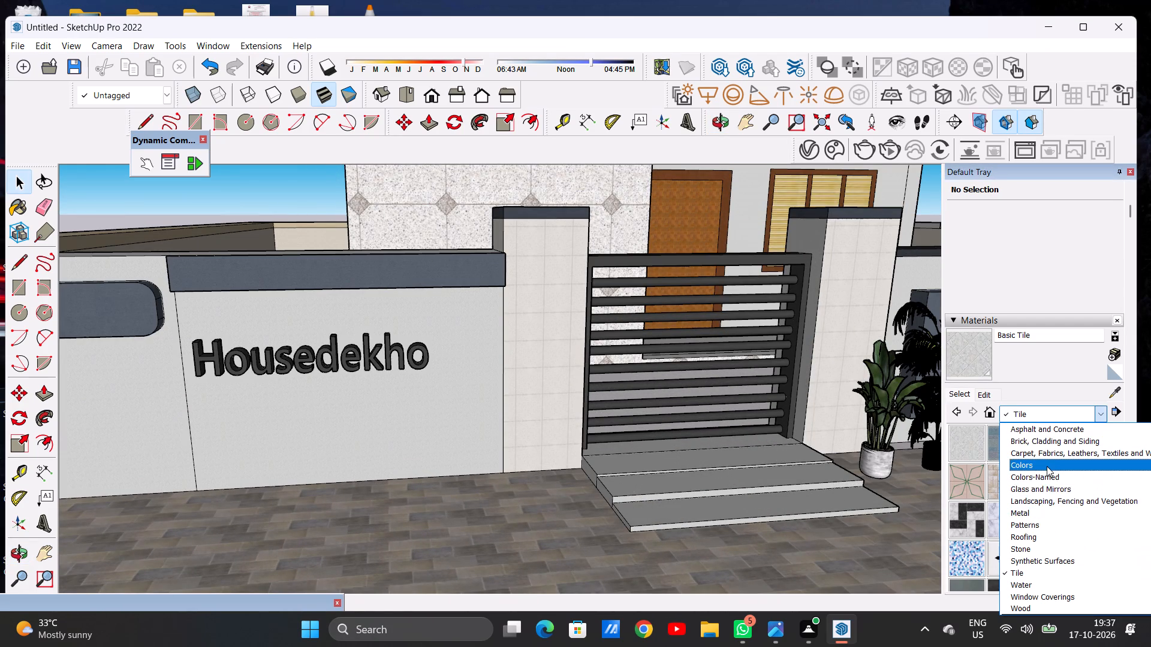
scroll(1039, 465, "down", 13)
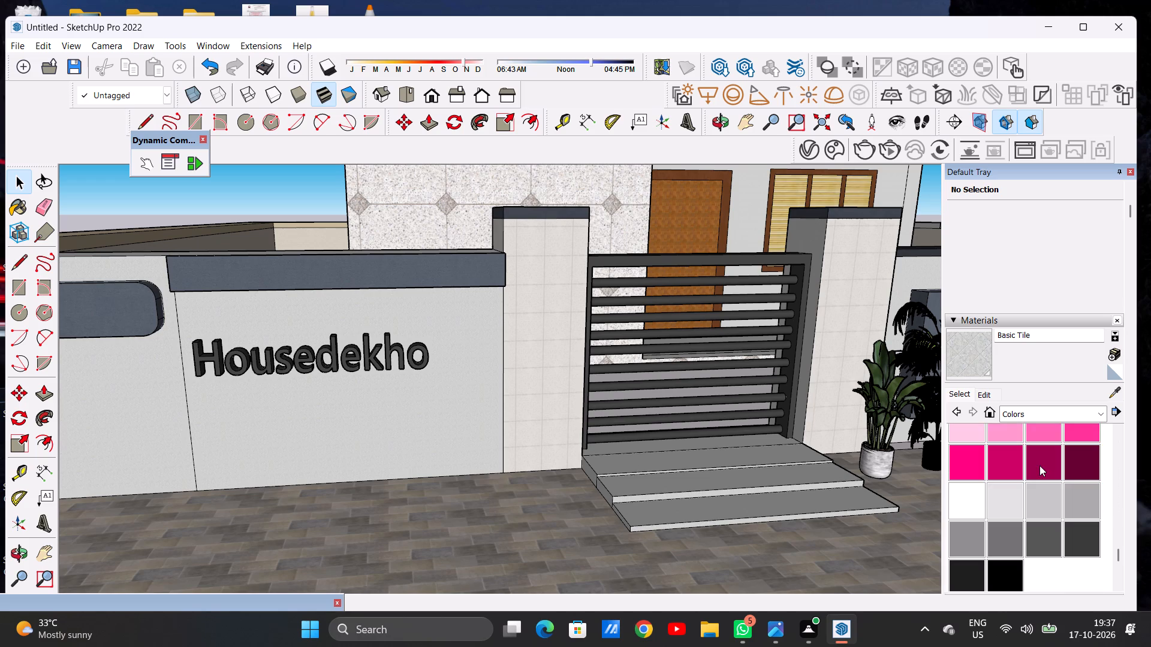
left_click(972, 443)
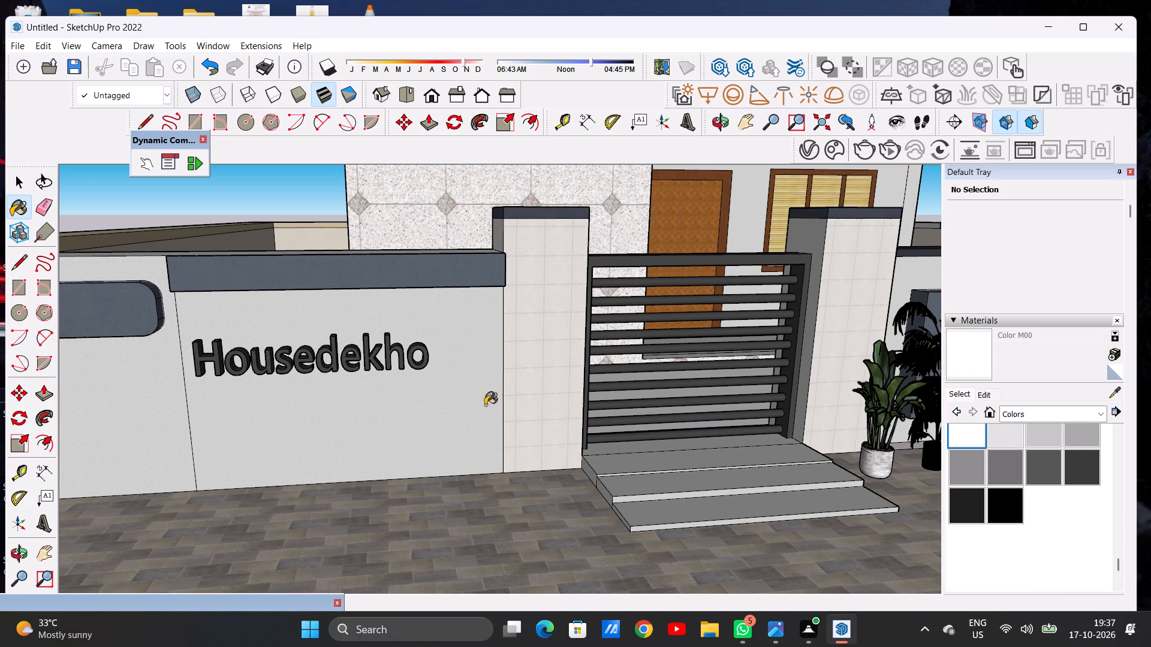
left_click(424, 403)
scroll(428, 410, "down", 14)
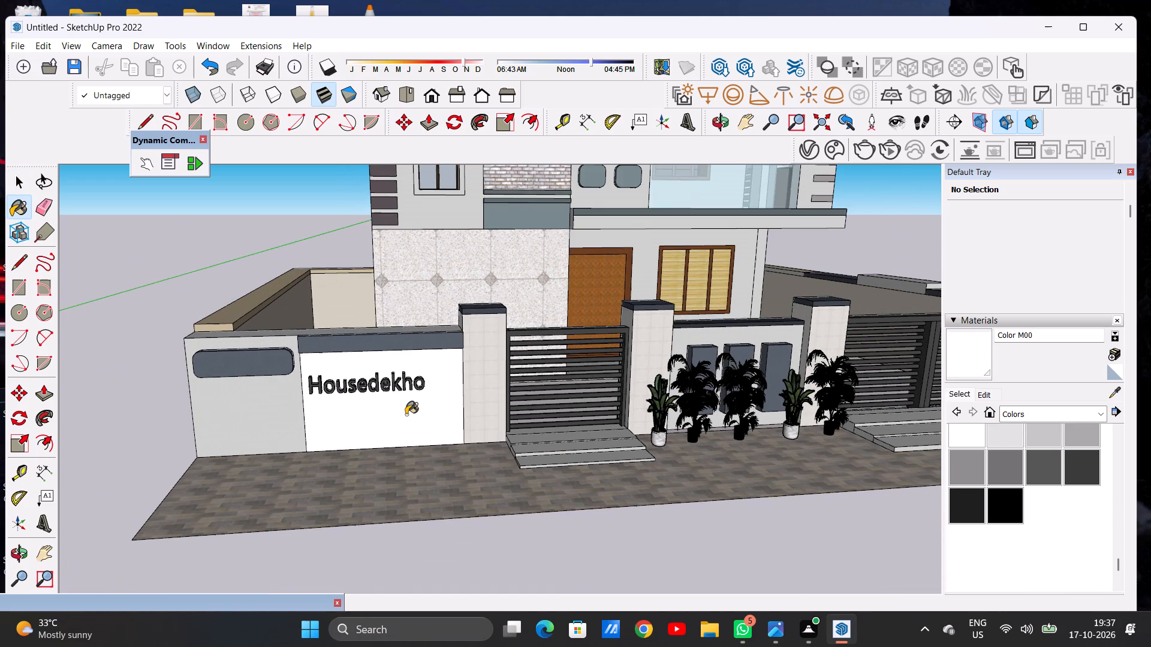
key("space")
Examine the whole house from the front and at an angle, including the upper-floor balcony area.
scroll(379, 428, "down", 19)
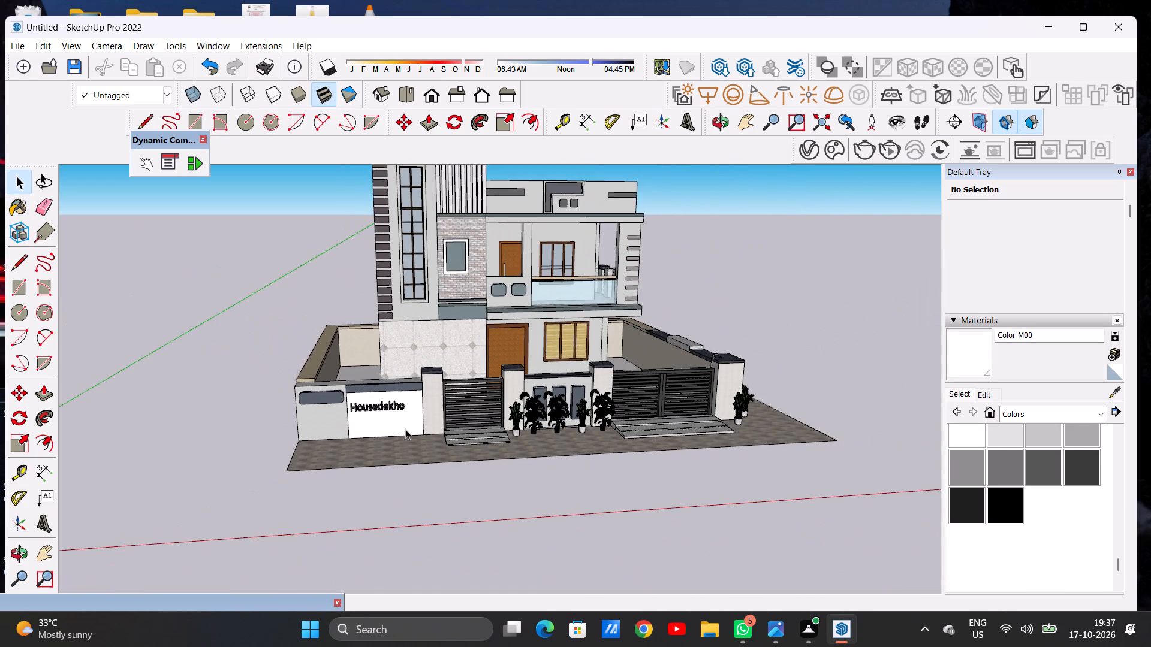
scroll(405, 429, "down", 14)
middle_click_drag(513, 409, 415, 382)
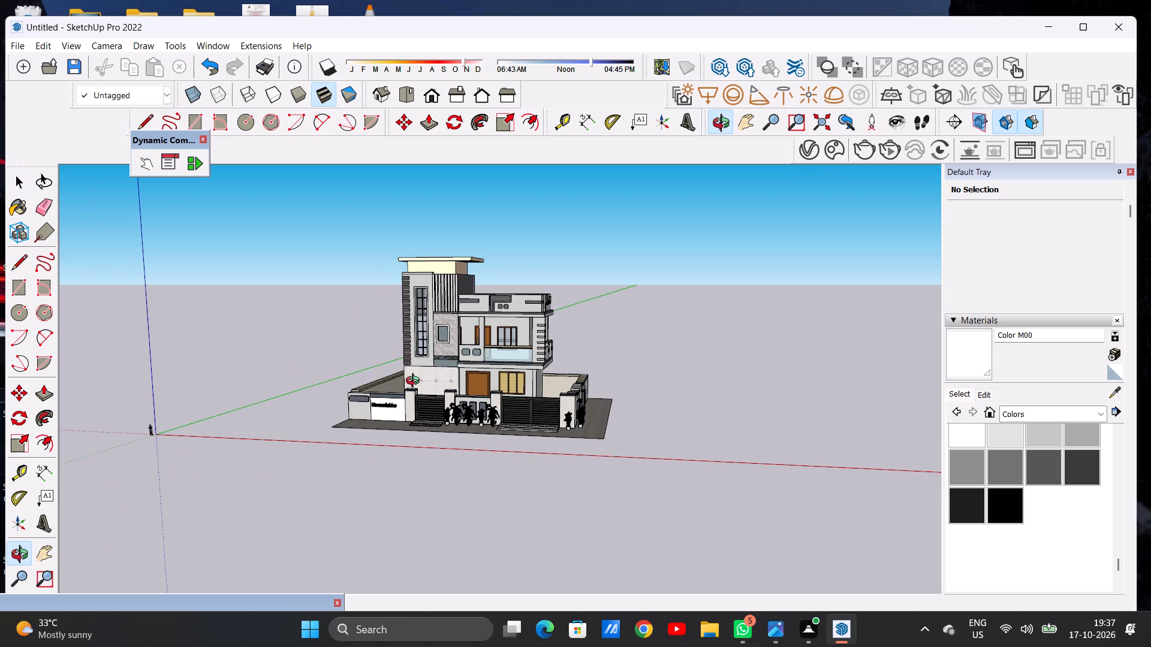
middle_click_drag(415, 382, 476, 409)
scroll(464, 360, "up", 4)
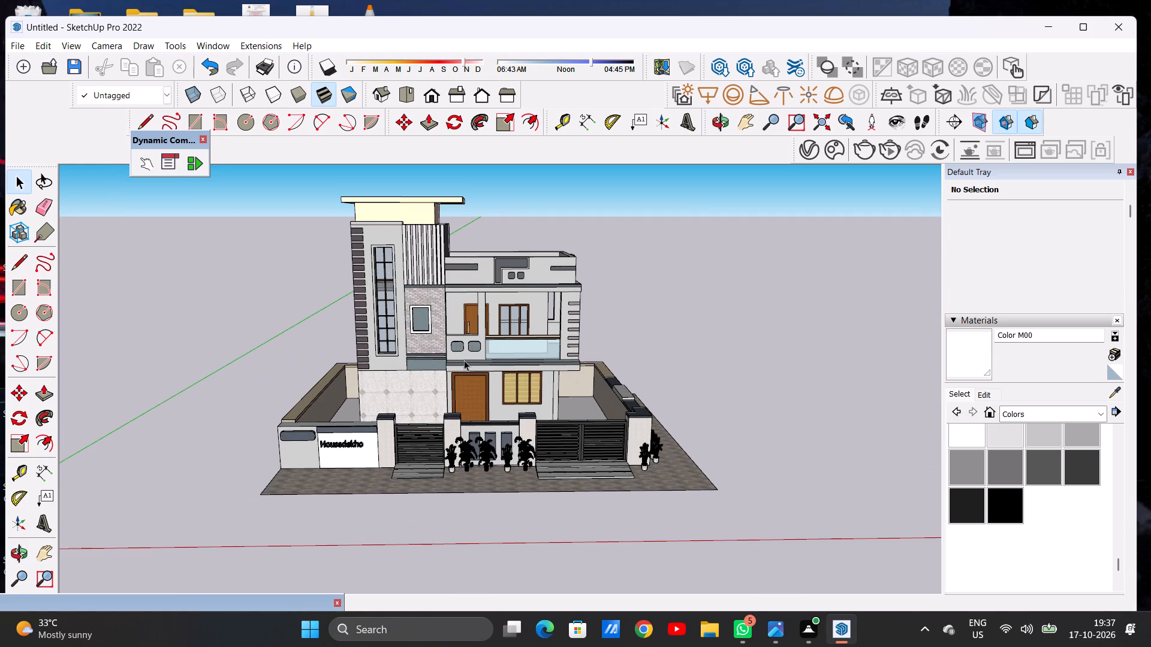
scroll(468, 381, "down", 4)
middle_click_drag(478, 376, 398, 362)
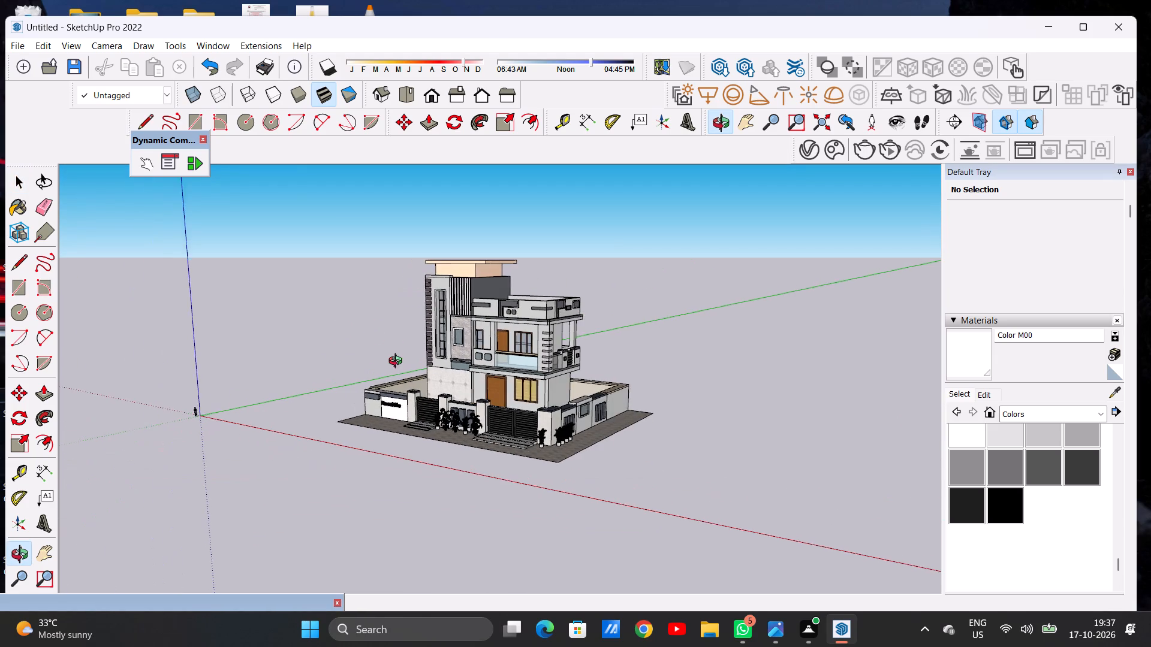
middle_click_drag(398, 362, 455, 347)
scroll(455, 347, "up", 9)
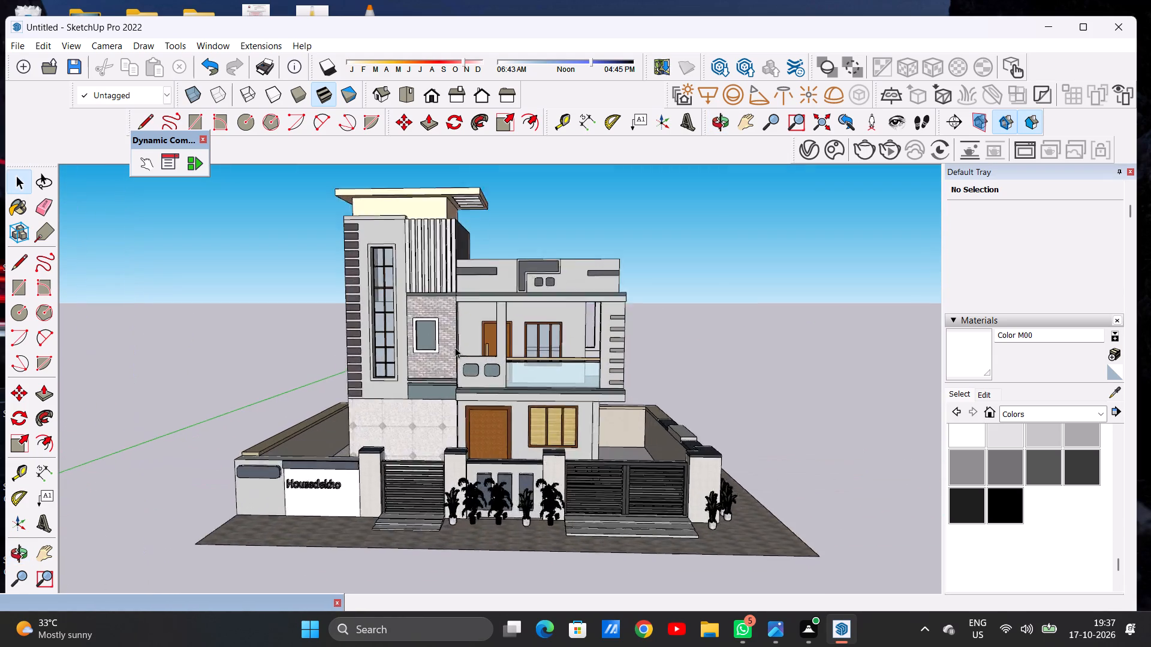
scroll(455, 347, "up", 6)
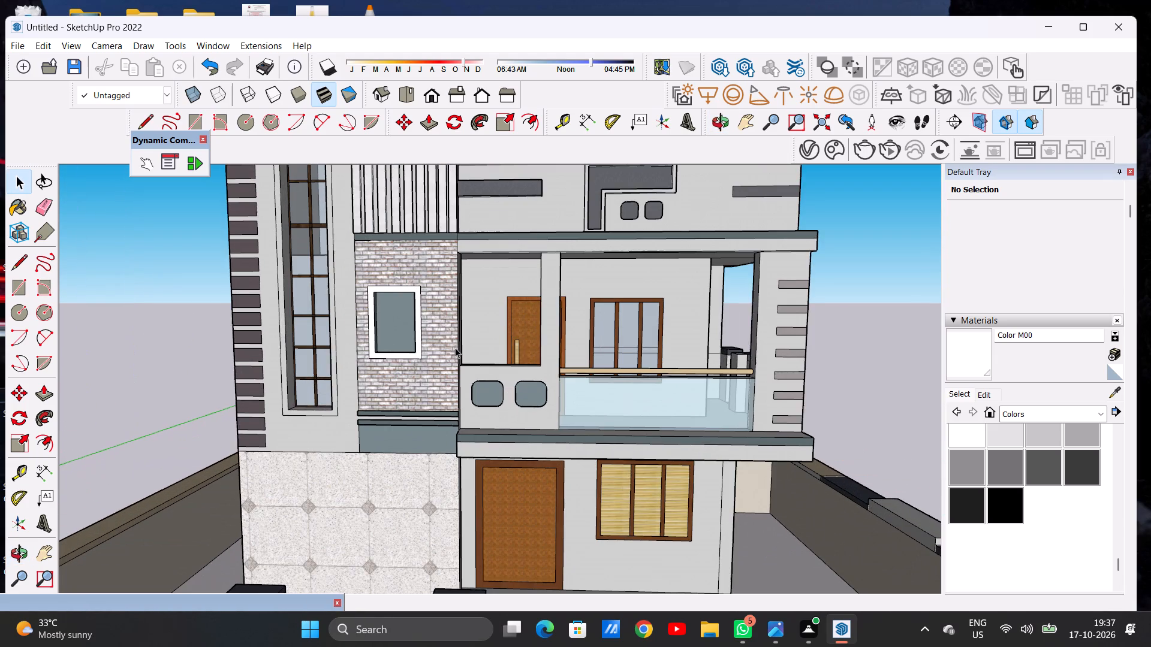
scroll(455, 347, "down", 3)
Paint the upper-floor wall behind the balcony, around the door and window, white with Color M00.
key("space")
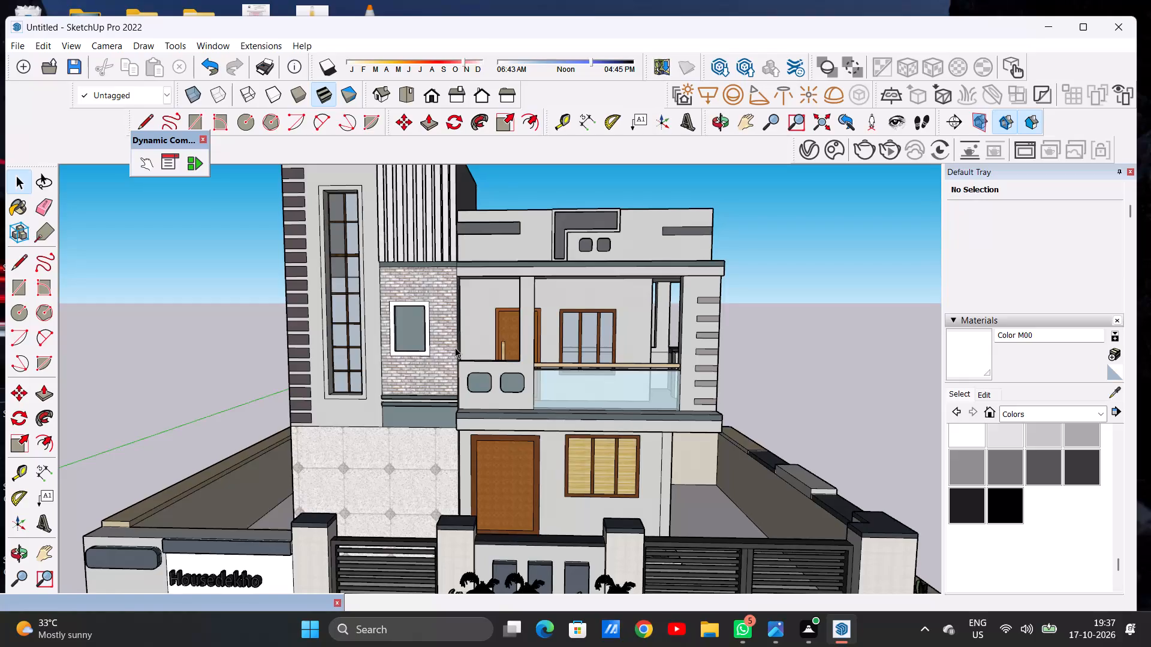
left_click(957, 438)
scroll(470, 289, "up", 8)
left_click(479, 291)
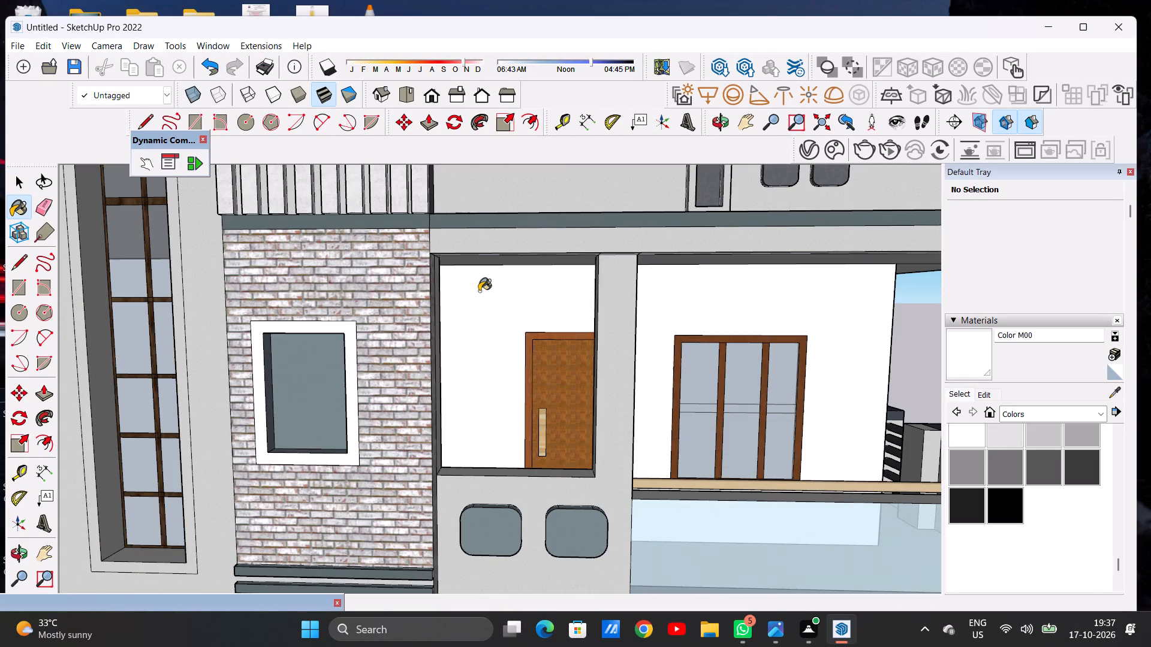
scroll(484, 343, "down", 11)
scroll(531, 367, "up", 4)
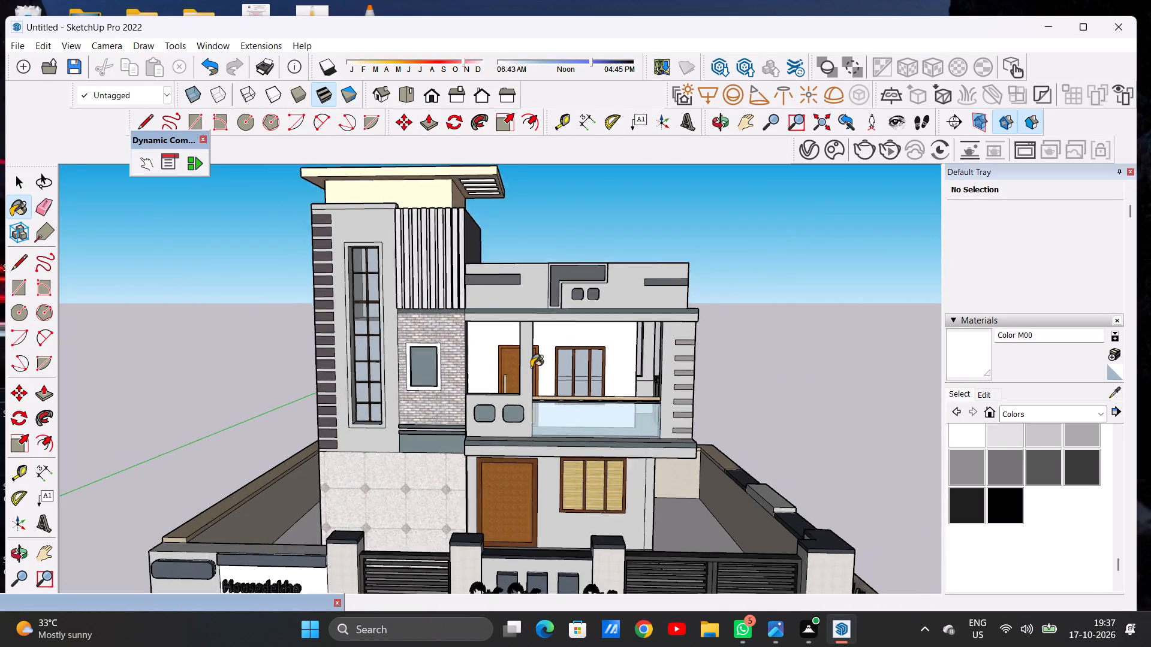
Paint the upper balcony's front parapet and column and the banded end pillar white with Color M00.
scroll(531, 367, "up", 7)
left_click(525, 346)
scroll(519, 344, "down", 7)
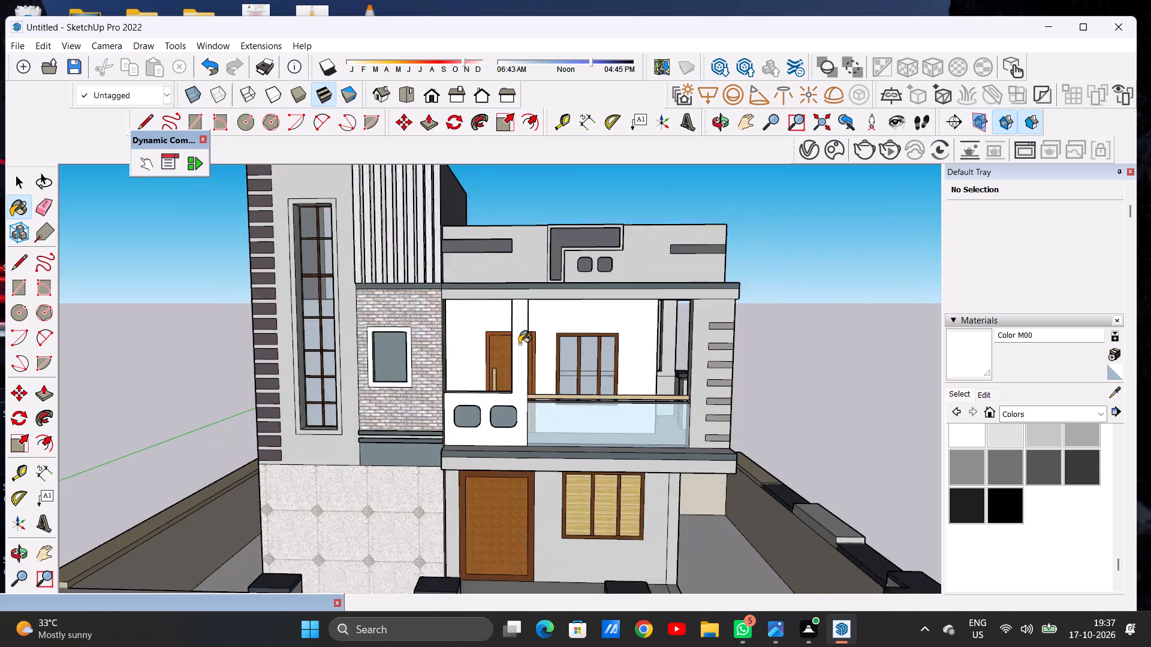
scroll(519, 348, "down", 16)
scroll(569, 335, "up", 8)
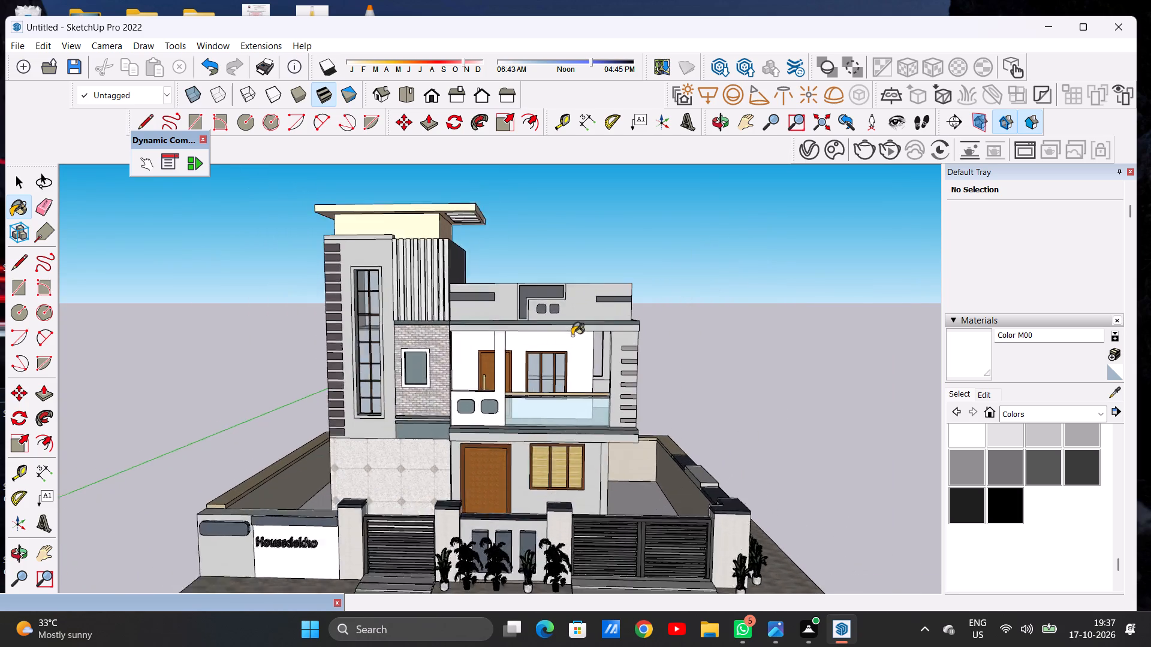
scroll(615, 341, "up", 9)
left_click(636, 345)
Paint the front roof parapet wall and the stair tower's front wall around the tall window white with Color M00.
scroll(620, 354, "down", 5)
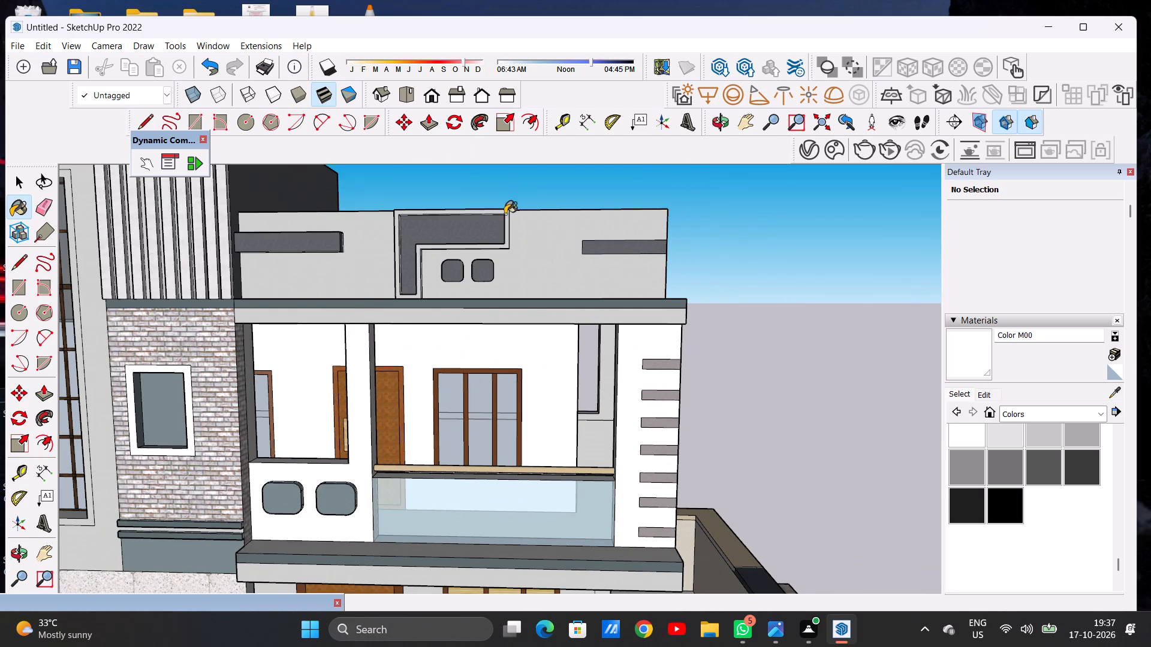
left_click(526, 244)
left_click(347, 259)
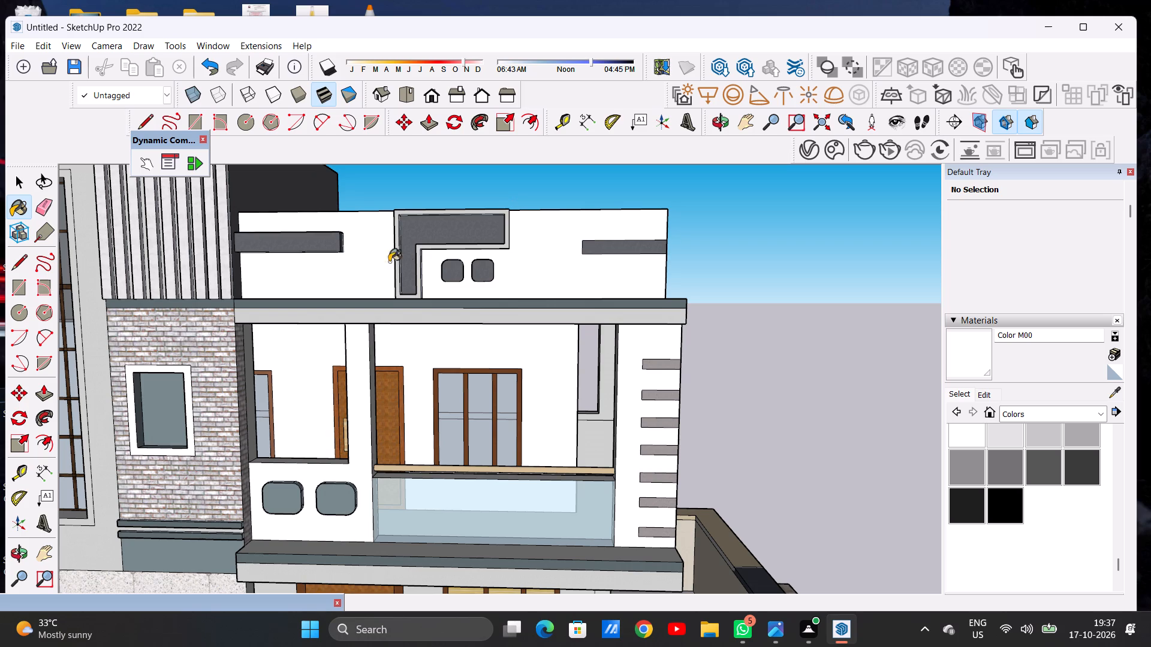
scroll(439, 274, "down", 10)
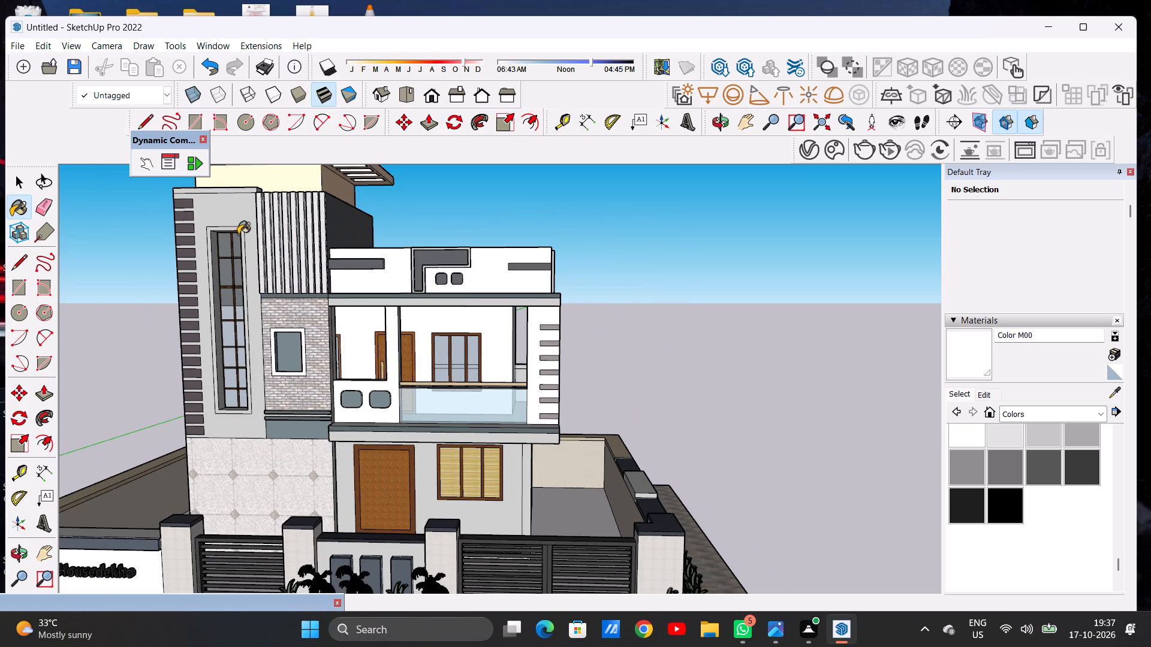
scroll(238, 234, "up", 9)
left_click(250, 201)
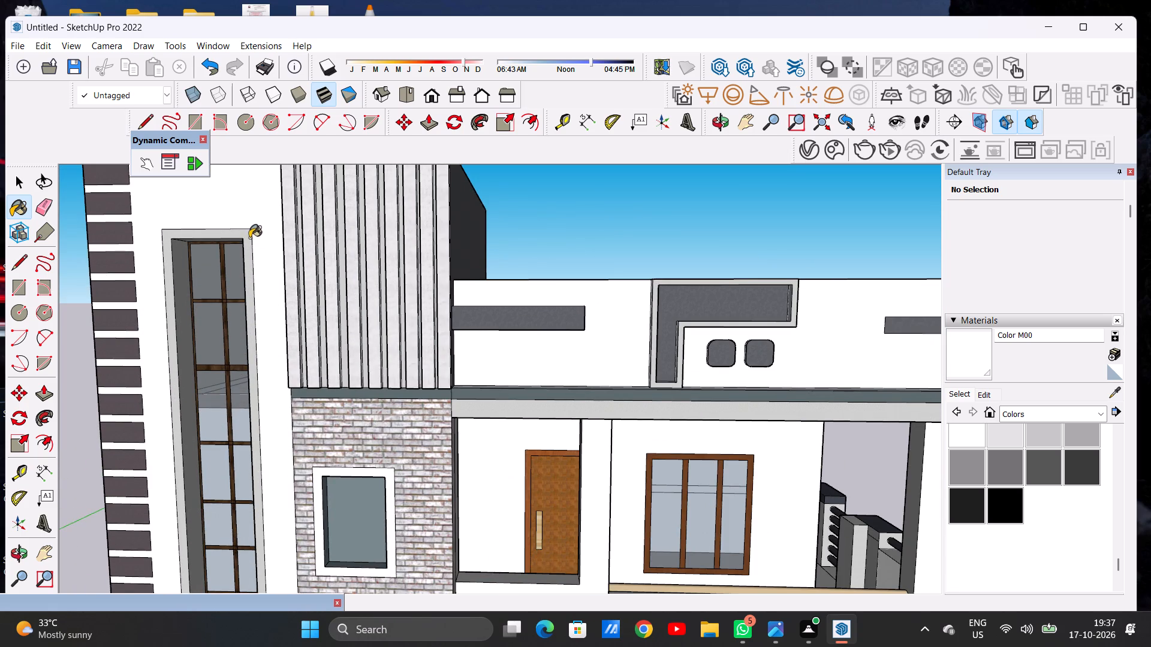
Paint the ground-floor front wall around the door and window, plus the narrow strip at its outer end, white with Color M00.
scroll(299, 289, "down", 3)
scroll(300, 294, "up", 1)
scroll(300, 294, "down", 12)
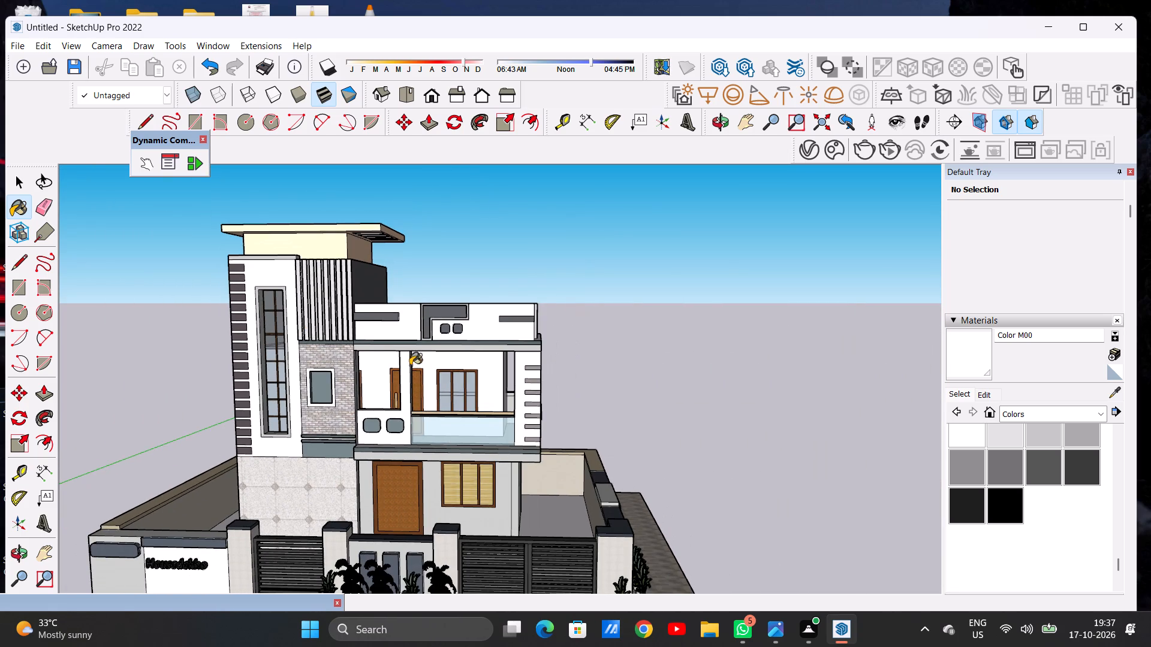
scroll(417, 446, "down", 4)
scroll(447, 498, "up", 9)
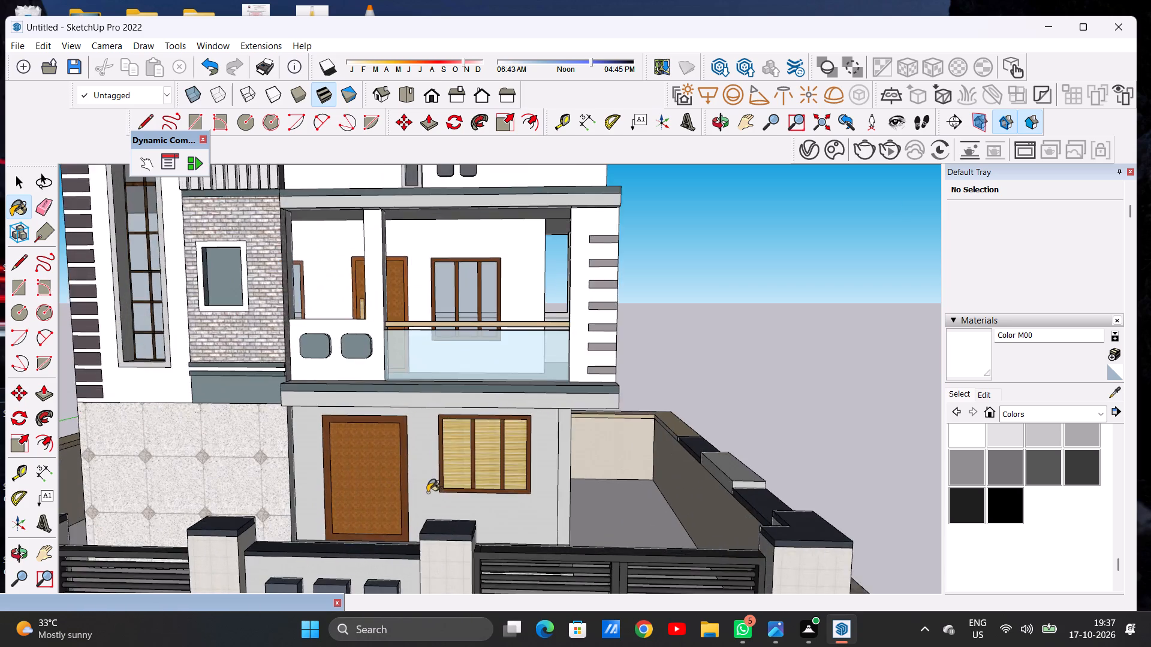
scroll(426, 474, "up", 7)
left_click(420, 449)
scroll(423, 453, "down", 7)
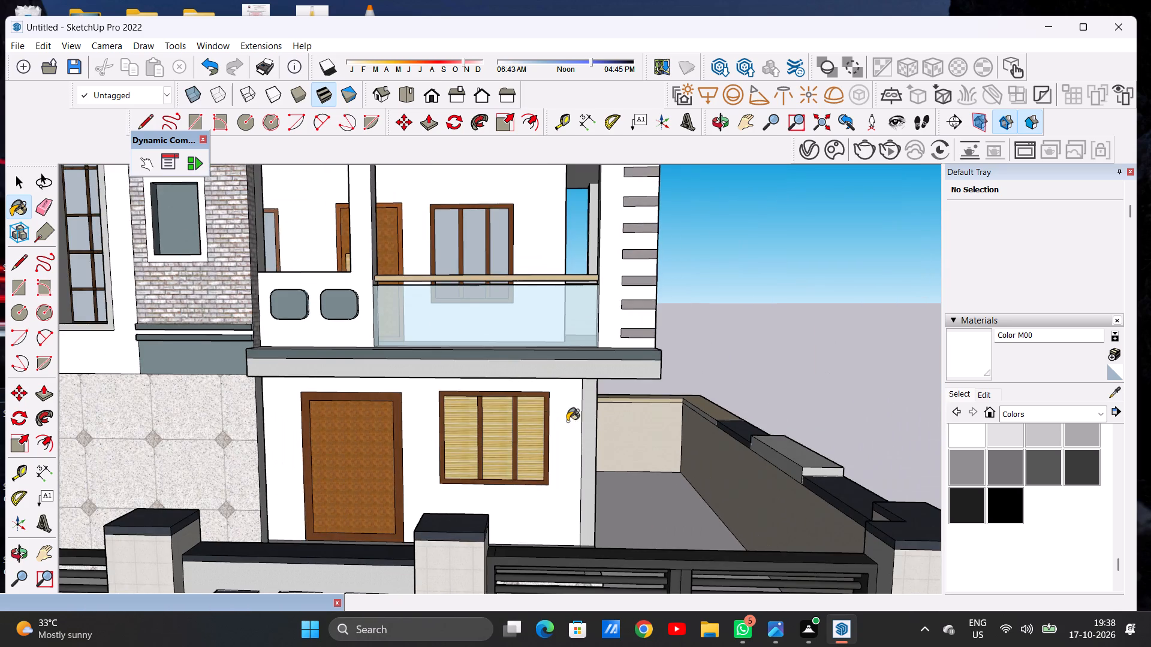
scroll(569, 421, "up", 8)
left_click(604, 409)
Paint the front edge of the balcony floor slab above the ground-floor window white with Color M00.
scroll(558, 420, "down", 6)
scroll(564, 352, "up", 2)
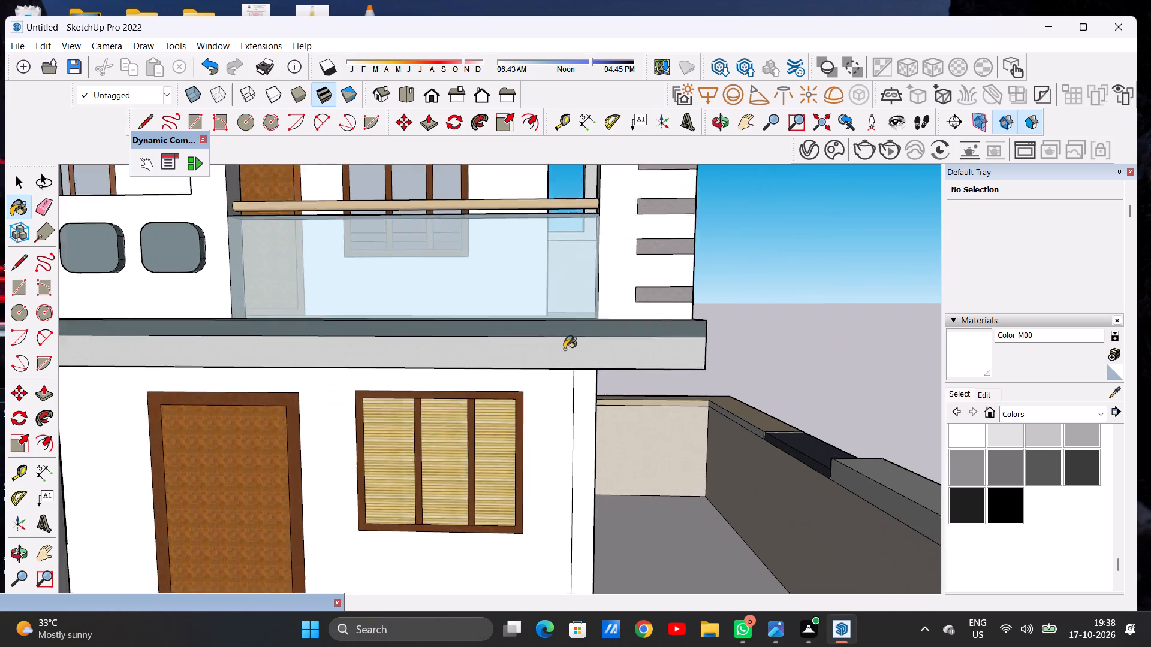
scroll(564, 349, "up", 3)
left_click(564, 349)
Paint the house's side walls on the upper and ground floors and the balcony slab's side edge white with Color M00.
scroll(500, 418, "down", 19)
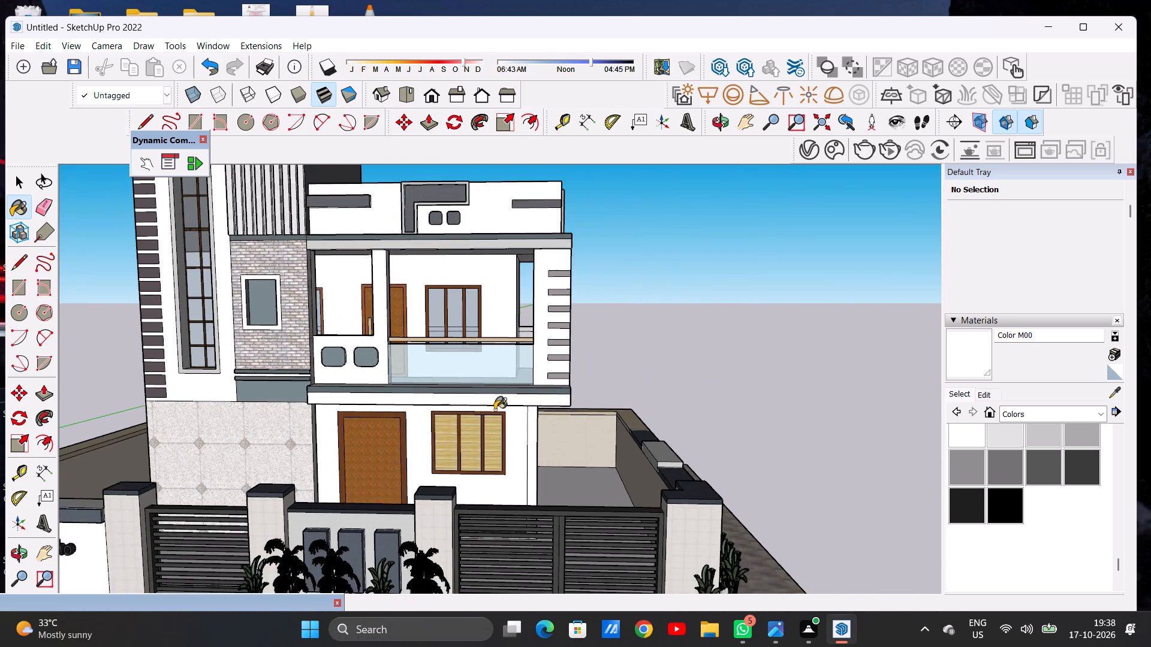
scroll(495, 410, "down", 9)
middle_click_drag(512, 413, 300, 407)
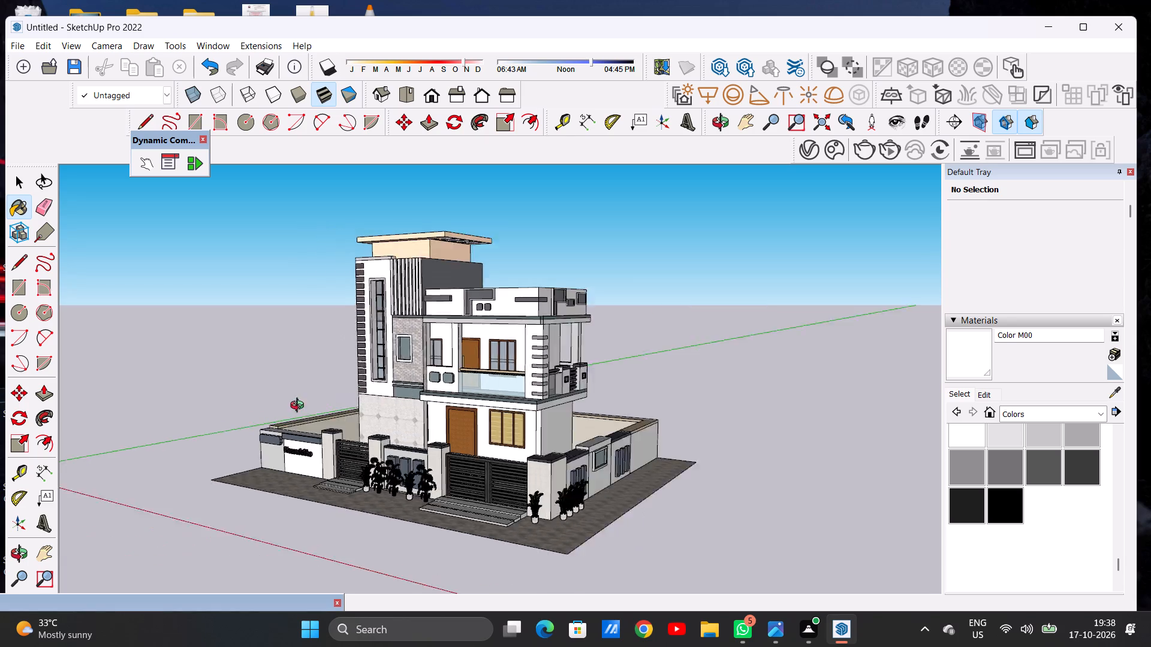
middle_click_drag(300, 407, 258, 406)
scroll(553, 373, "up", 12)
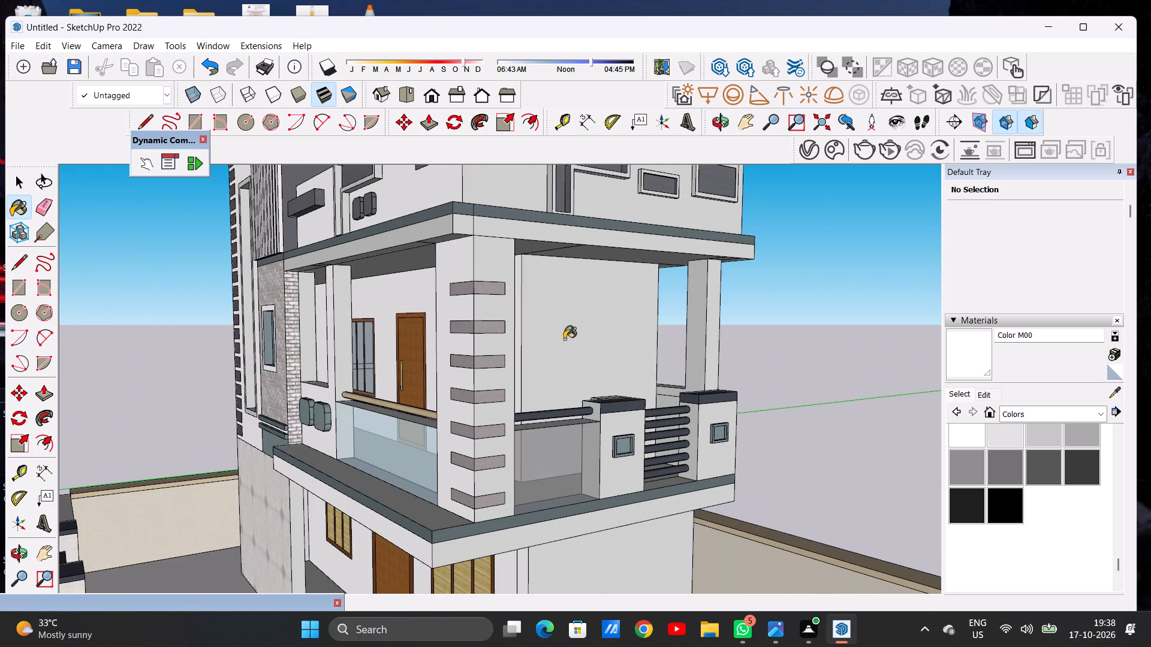
left_click(564, 339)
left_click(595, 539)
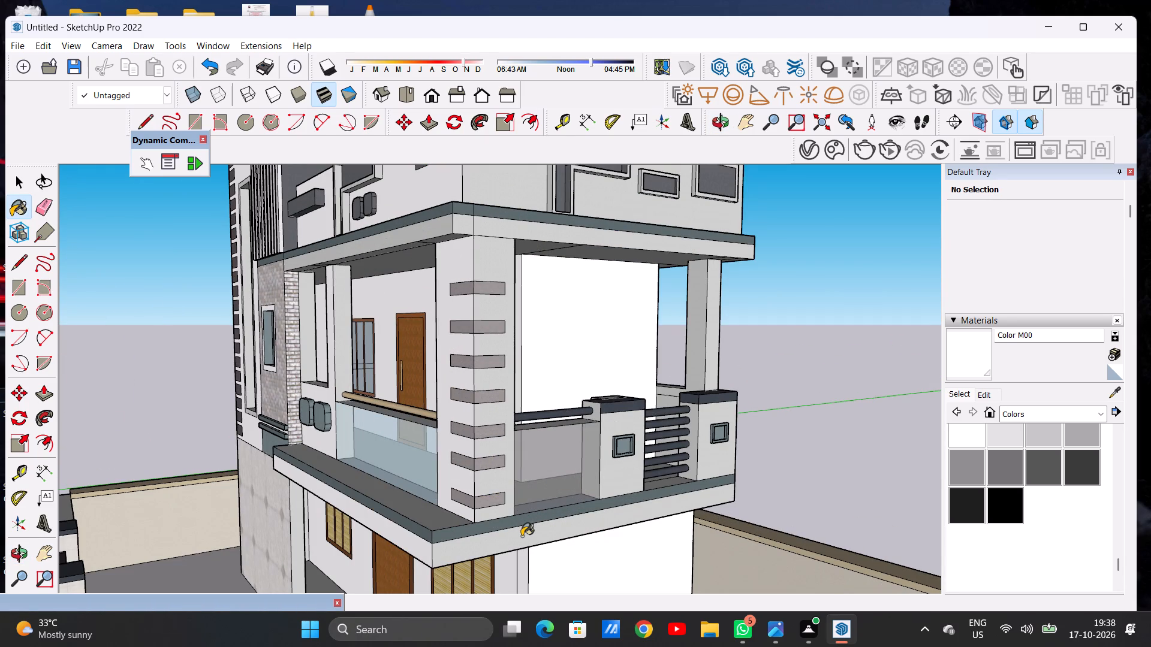
left_click(522, 536)
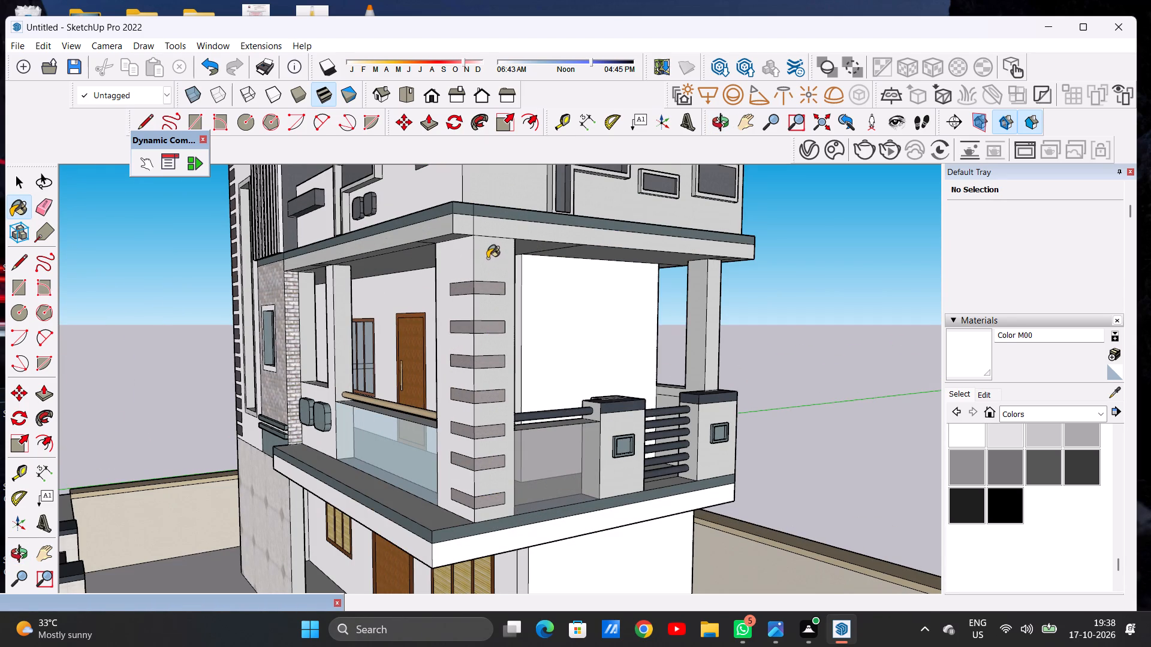
Paint the side balcony's banded corner pillar, rear column and two railing posts white with Color M00.
left_click(487, 258)
left_click(703, 289)
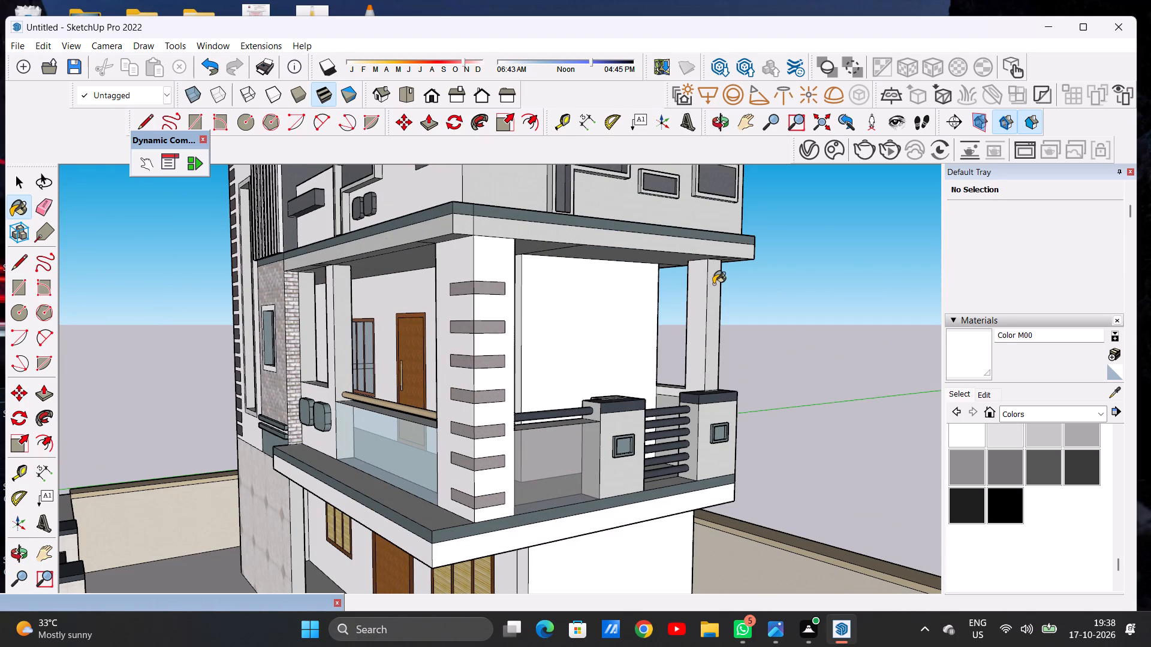
left_click(713, 284)
left_click(711, 422)
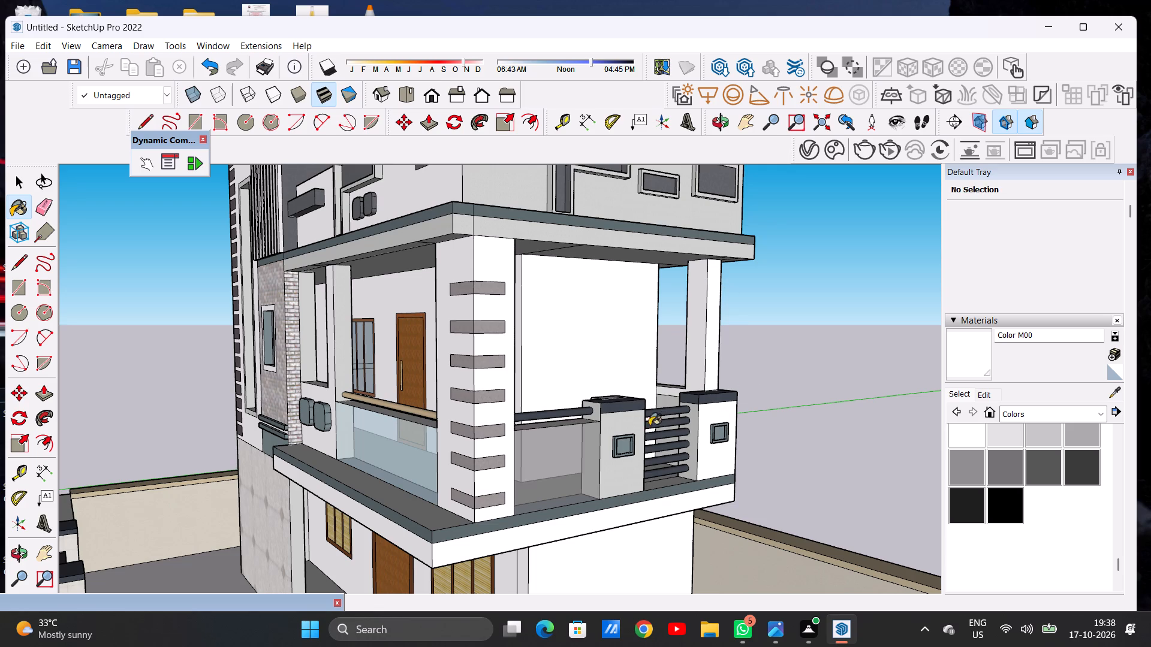
left_click(605, 430)
Examine the repainted house from the front and at an angle, including the gates, compound wall and upper façade.
scroll(614, 449, "down", 6)
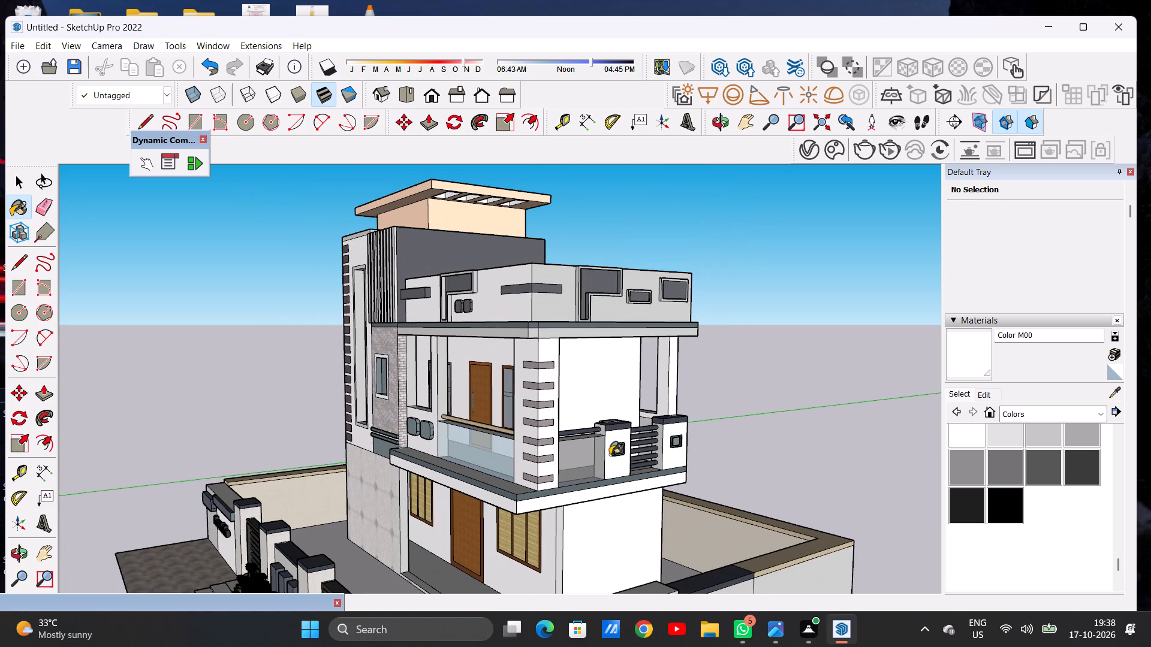
middle_click_drag(402, 421, 599, 404)
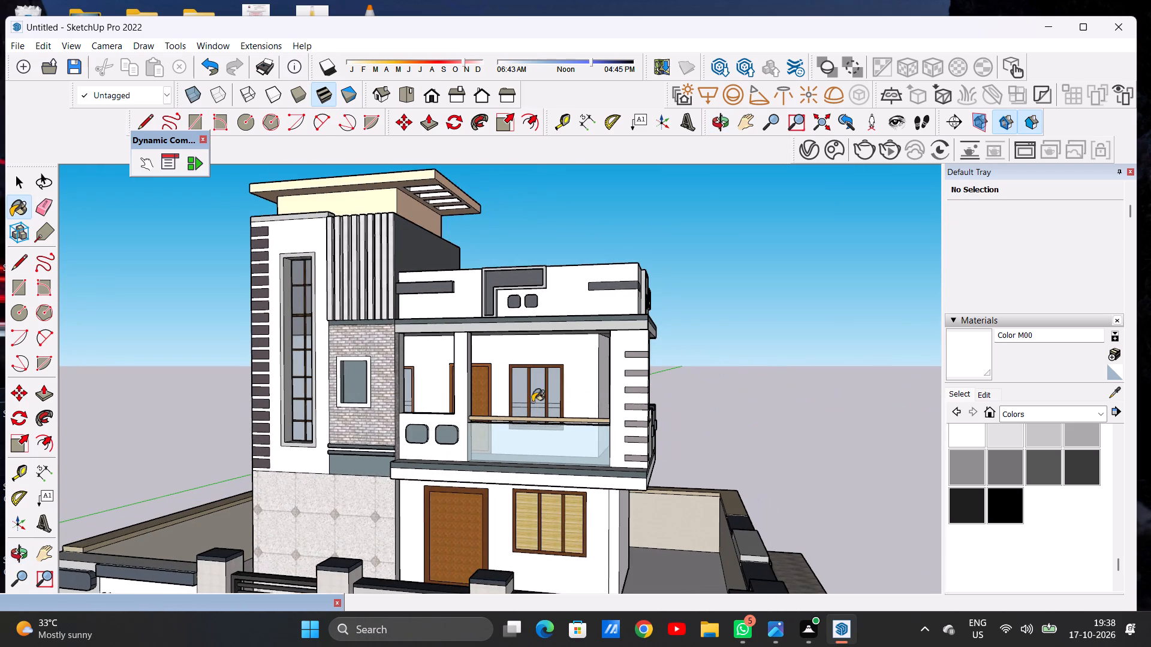
scroll(529, 404, "down", 10)
scroll(538, 454, "down", 3)
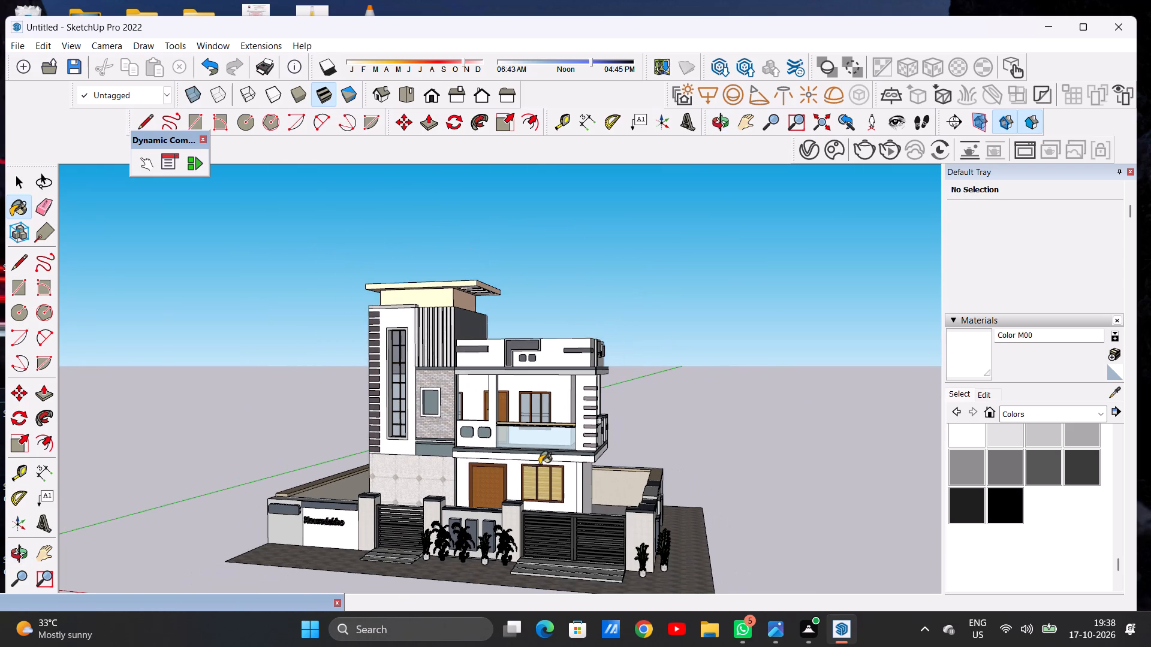
middle_click_drag(502, 424, 537, 419)
scroll(415, 542, "up", 7)
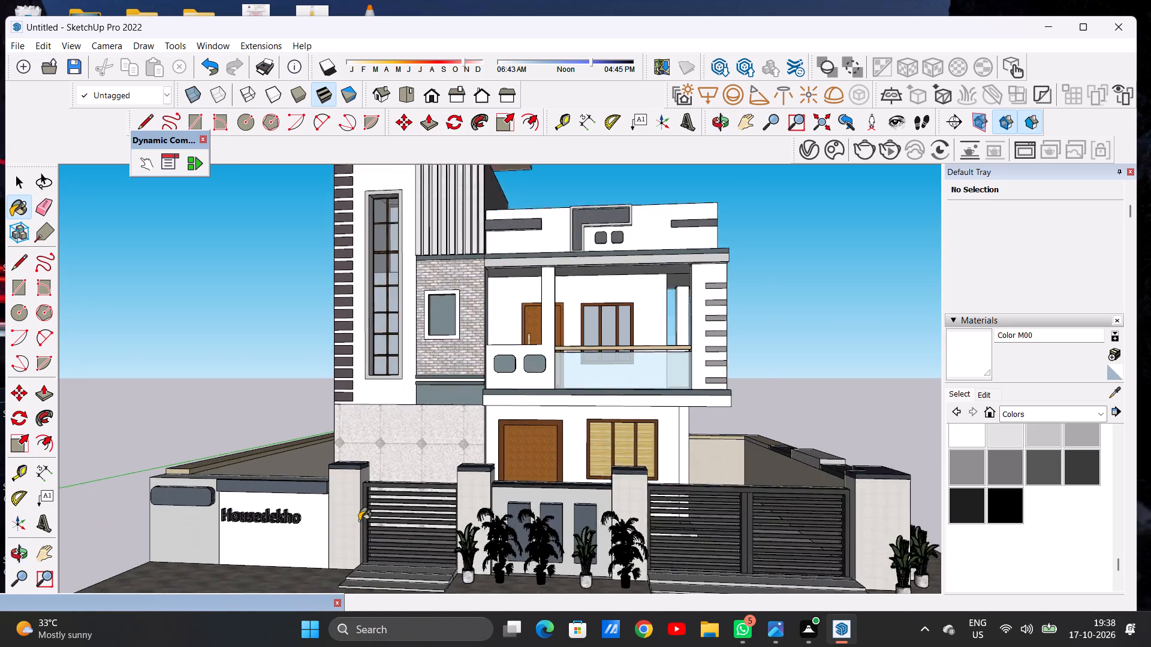
scroll(349, 516, "up", 1)
scroll(349, 516, "down", 1)
scroll(349, 516, "up", 18)
scroll(364, 498, "down", 13)
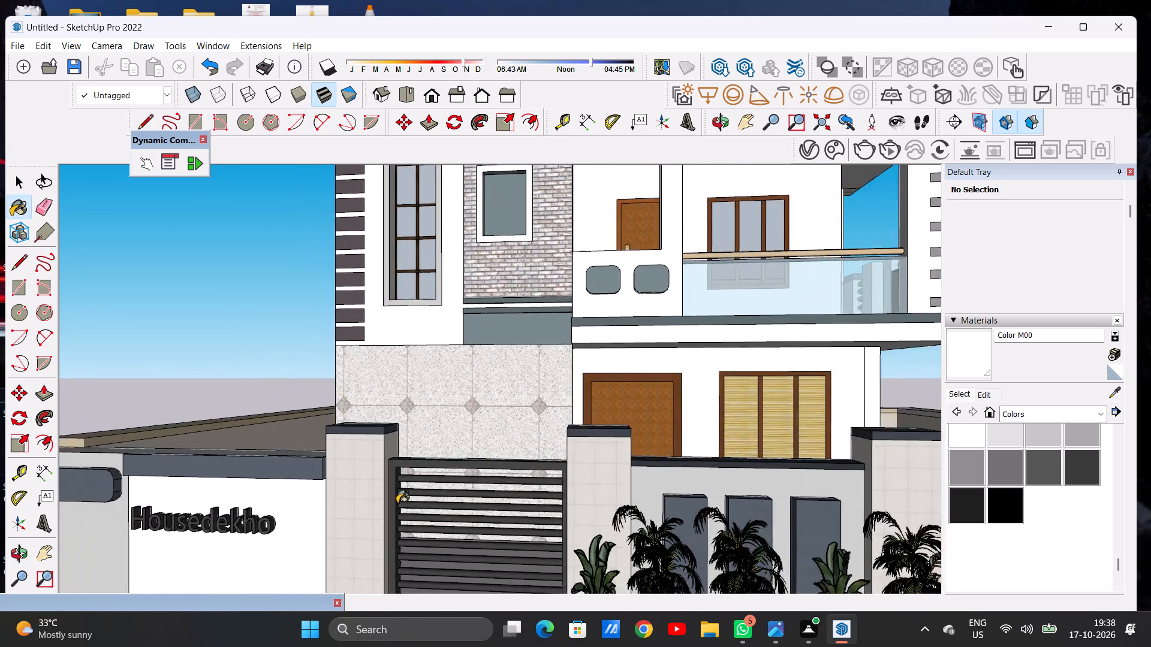
scroll(397, 503, "down", 20)
scroll(397, 503, "down", 4)
scroll(443, 384, "up", 5)
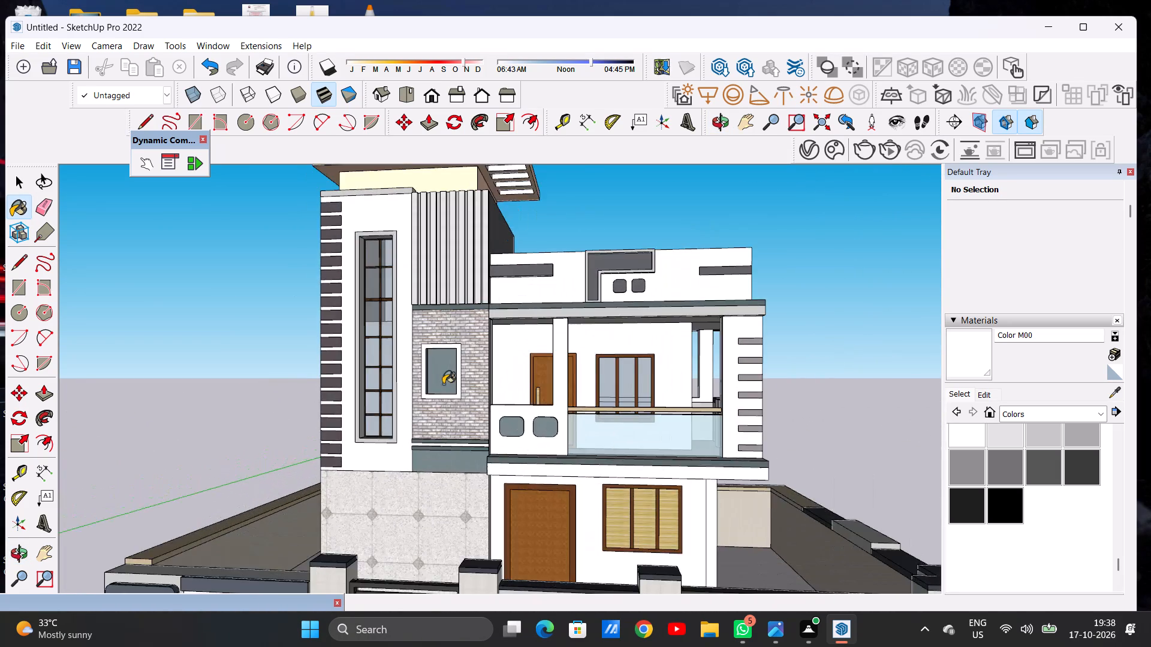
scroll(443, 384, "down", 11)
scroll(475, 463, "down", 6)
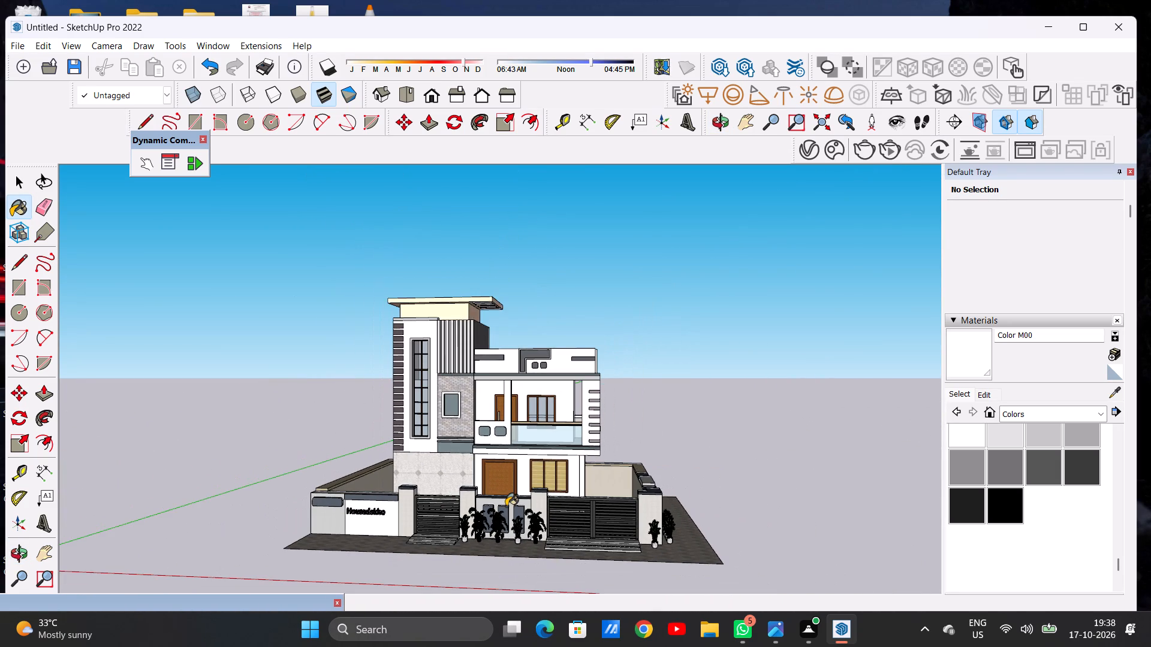
middle_click_drag(506, 506, 493, 552)
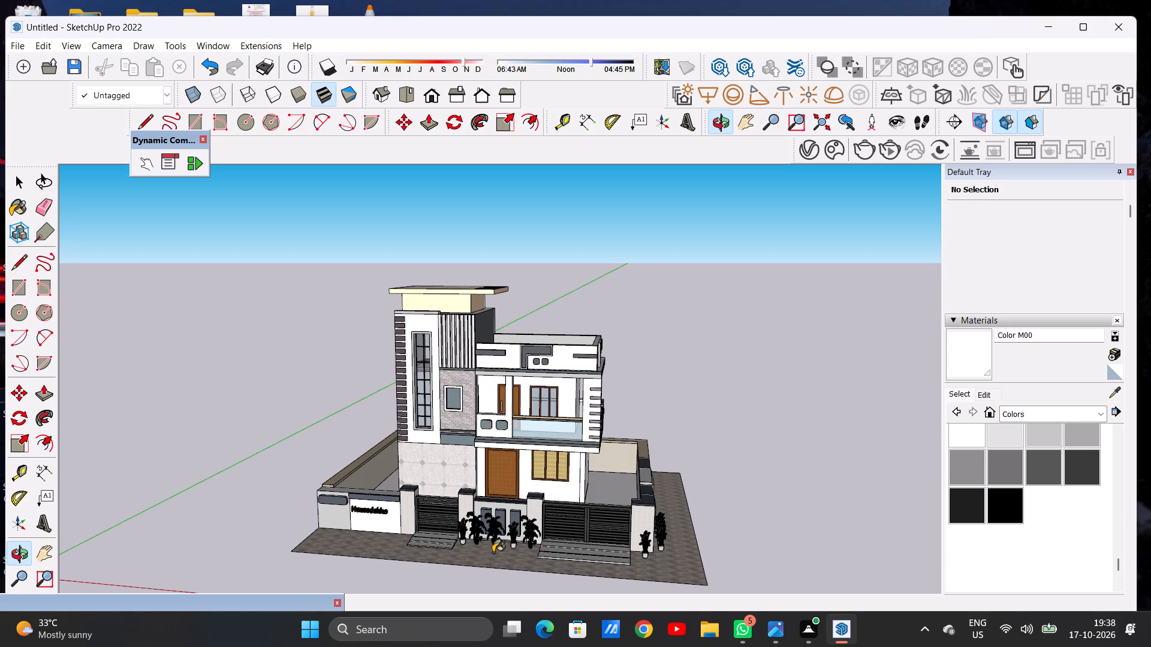
Save the model in Documents as a SketchUp file named hema.
key("space")
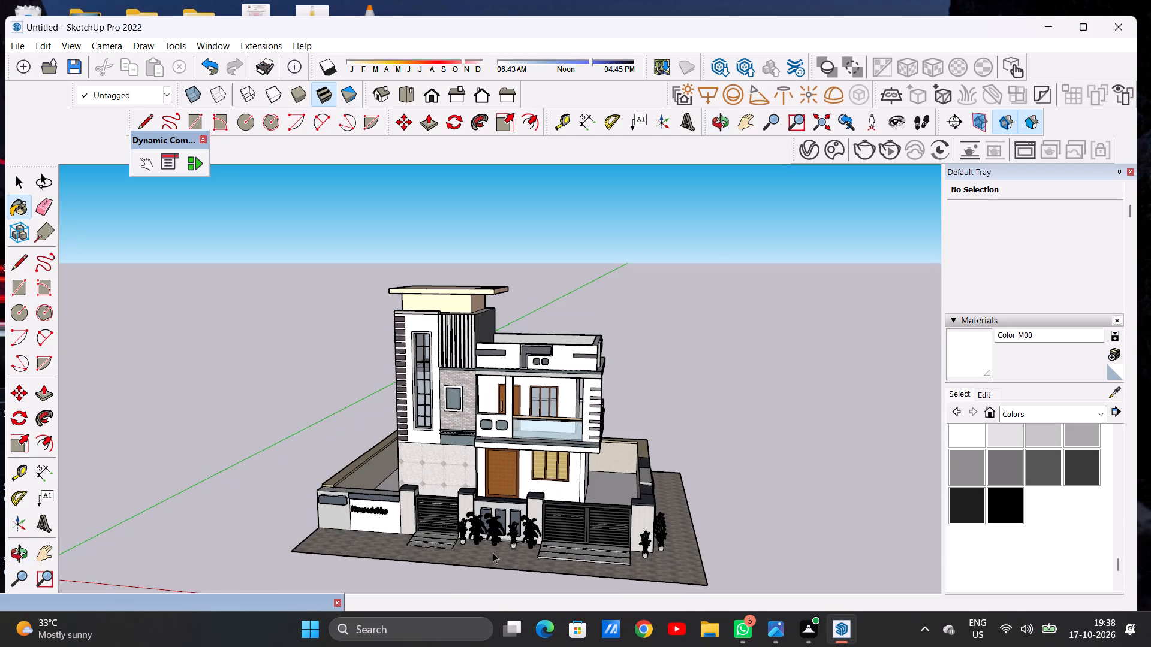
key("ctrl+s")
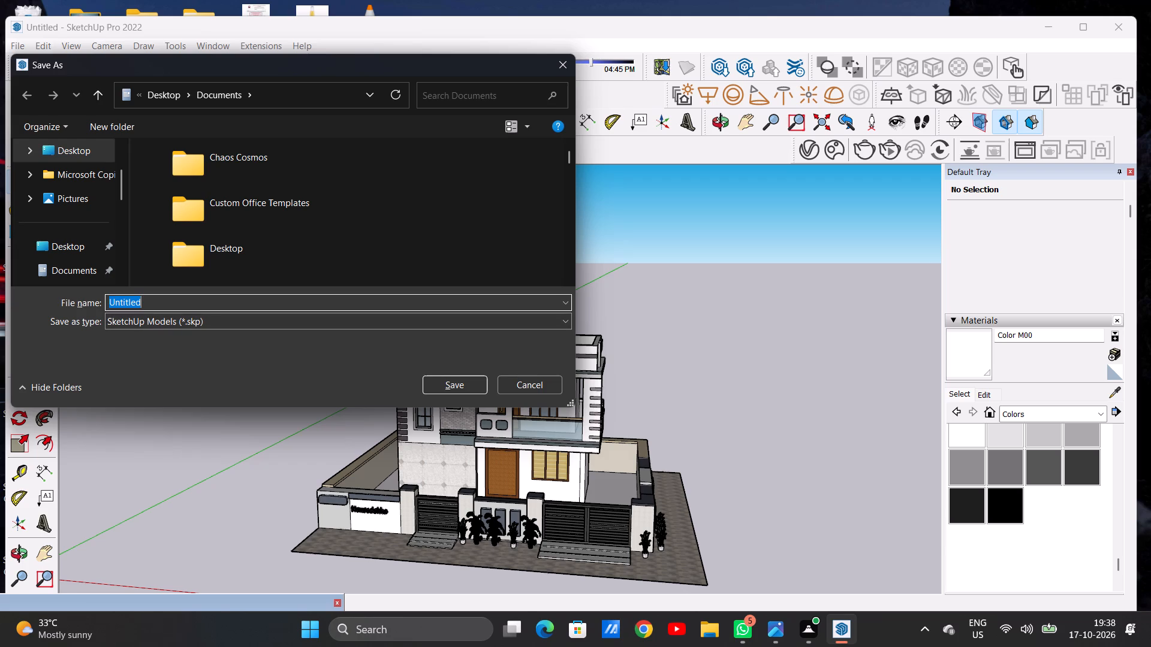
key("BackSpace")
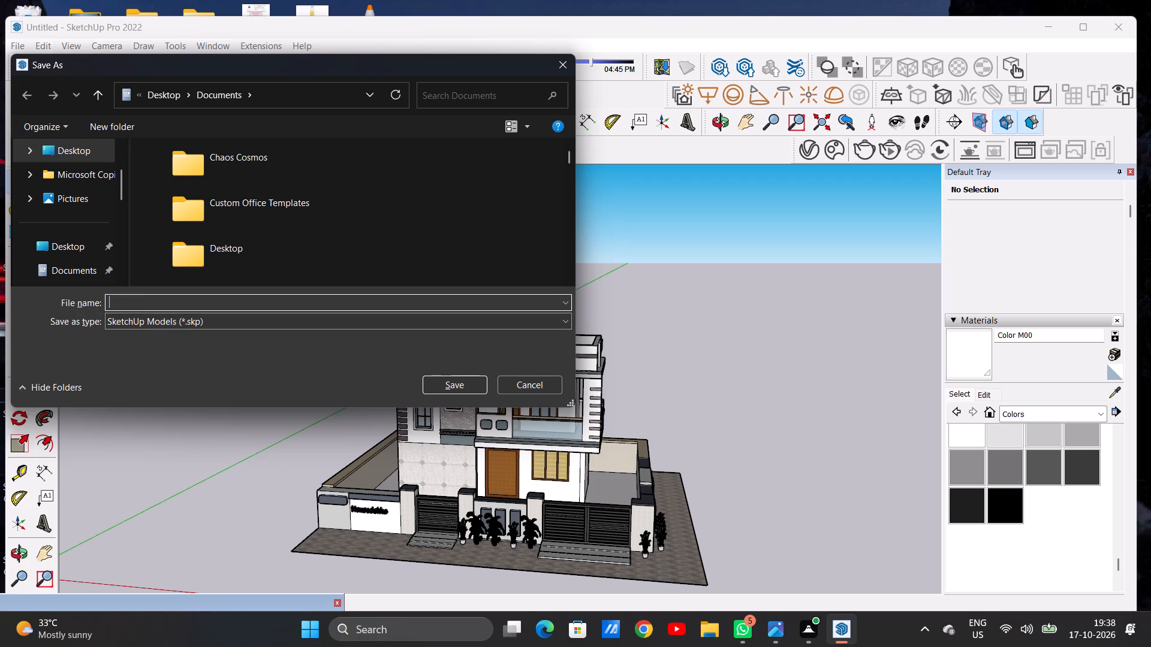
type("hema")
left_click(454, 382)
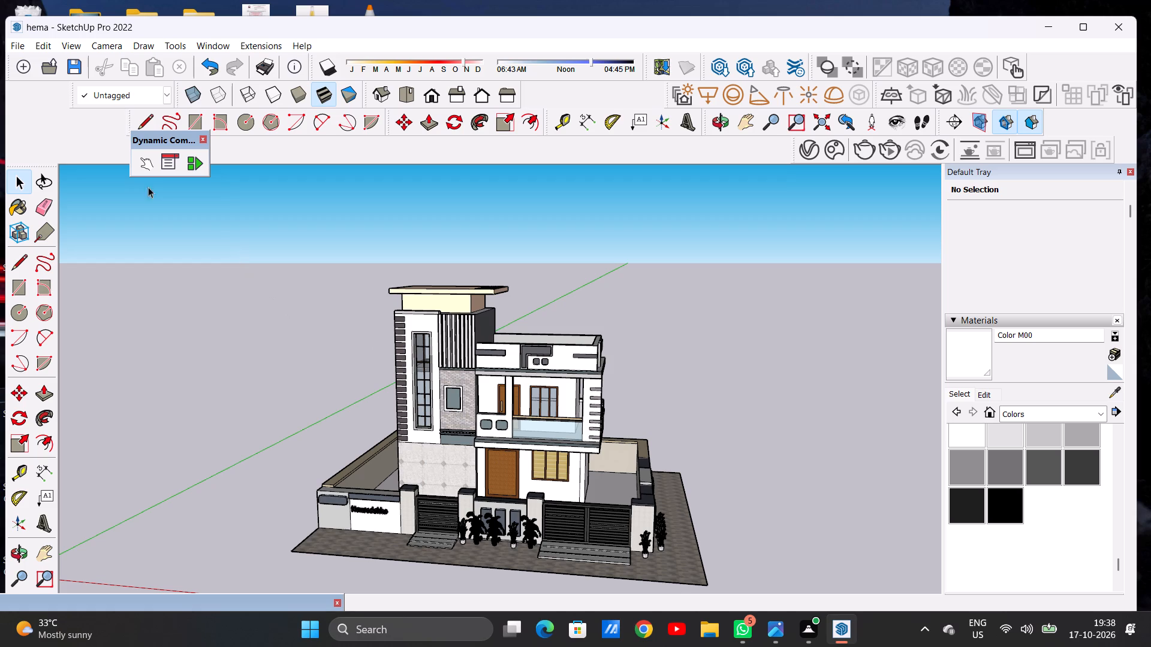
Export the current view as a 2D JPEG image named "hema pdf" in Downloads.
left_click(16, 44)
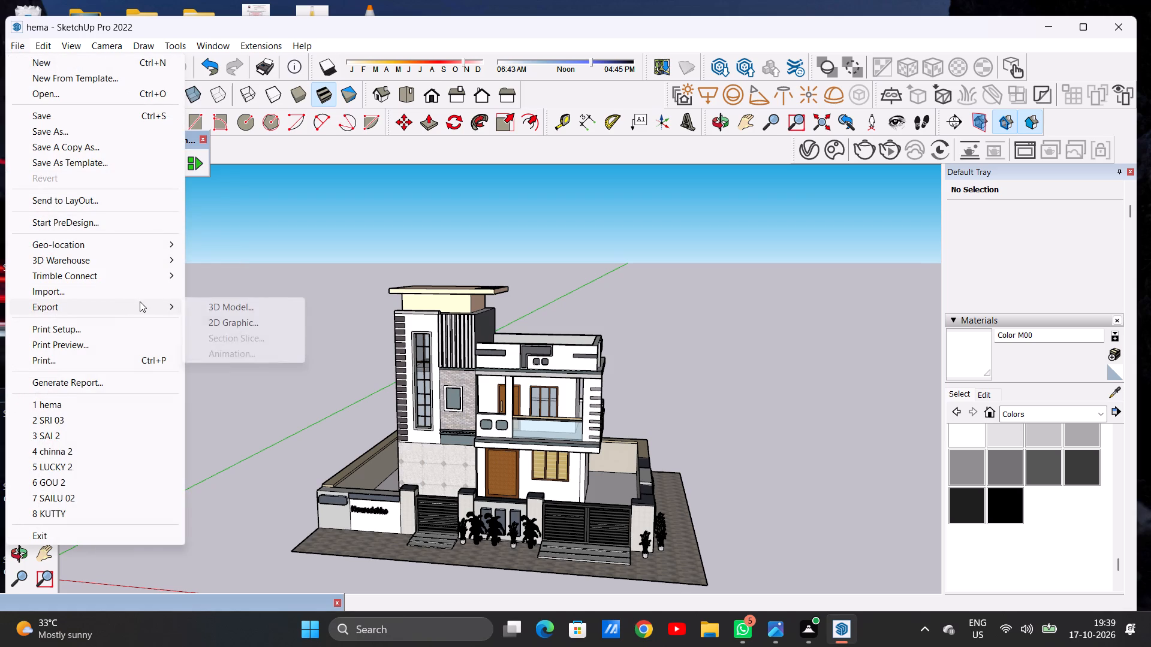
left_click(219, 319)
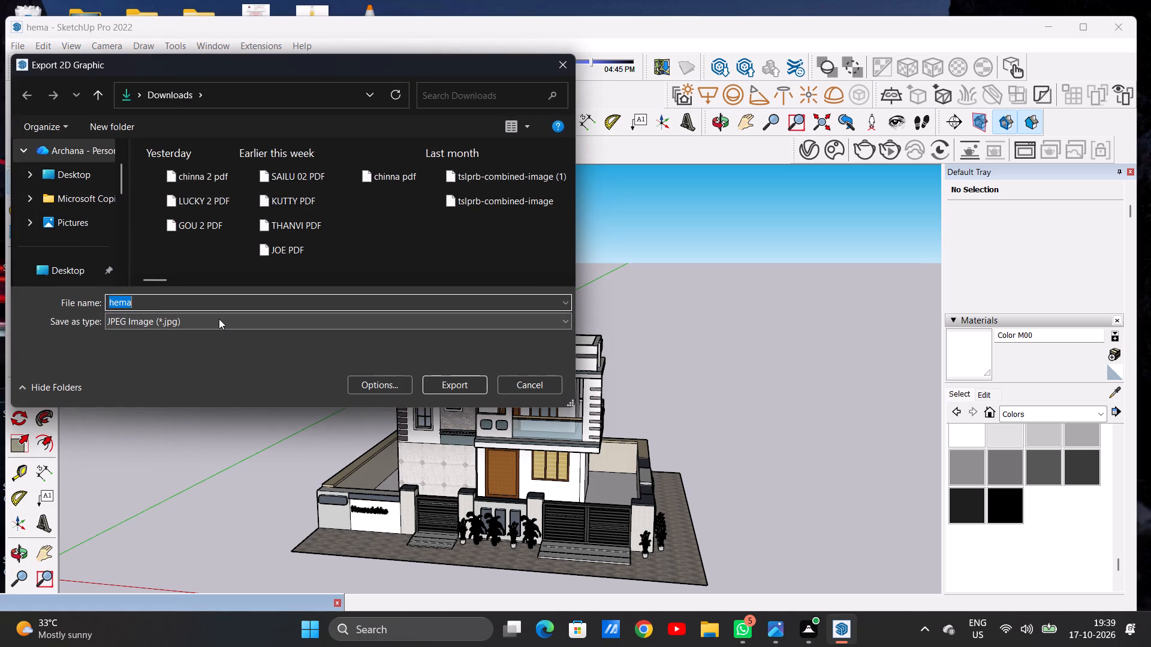
left_click(223, 300)
key("space")
type("pdf")
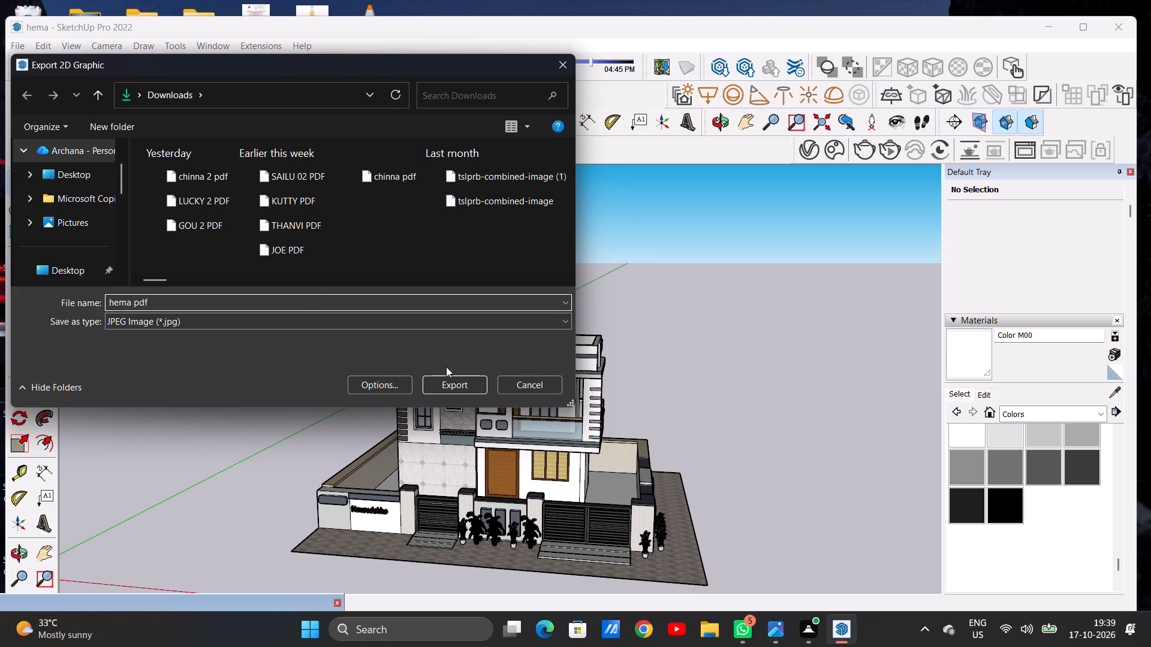
left_click(459, 379)
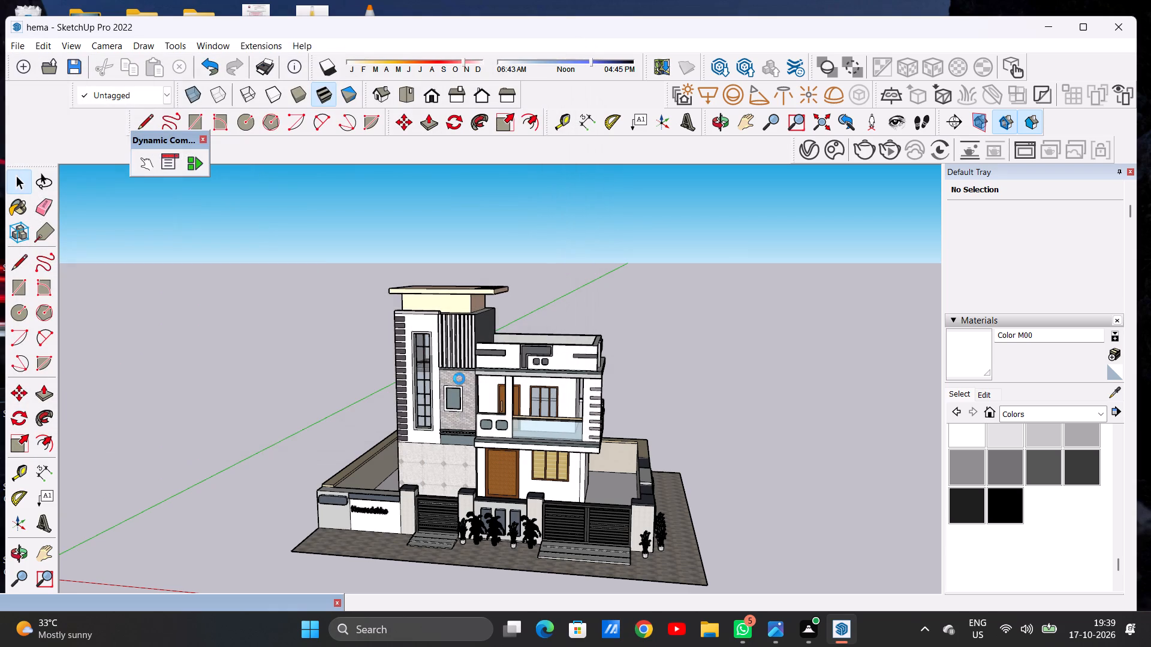